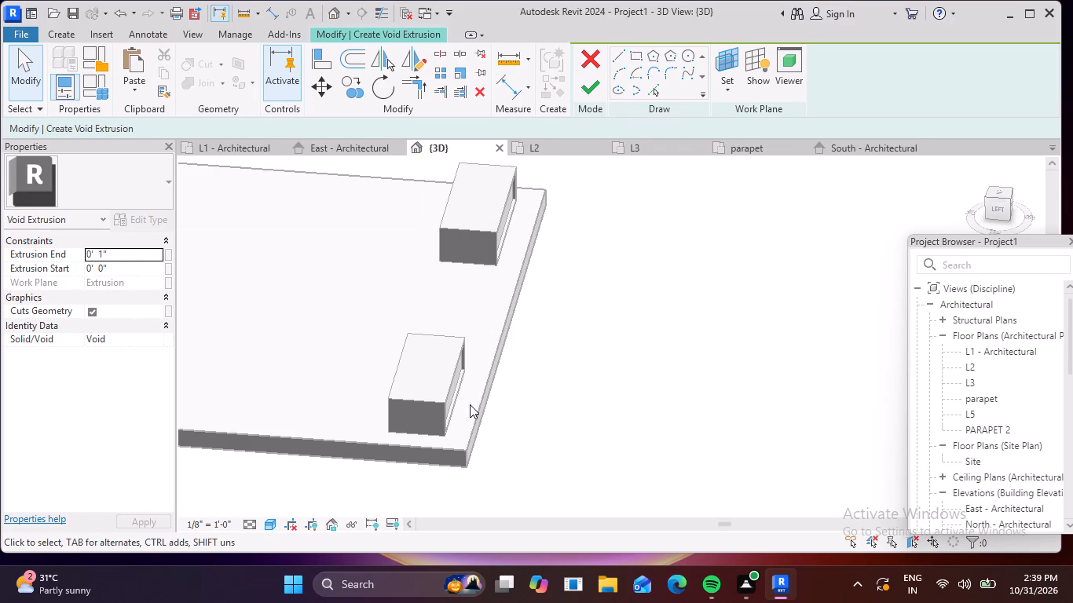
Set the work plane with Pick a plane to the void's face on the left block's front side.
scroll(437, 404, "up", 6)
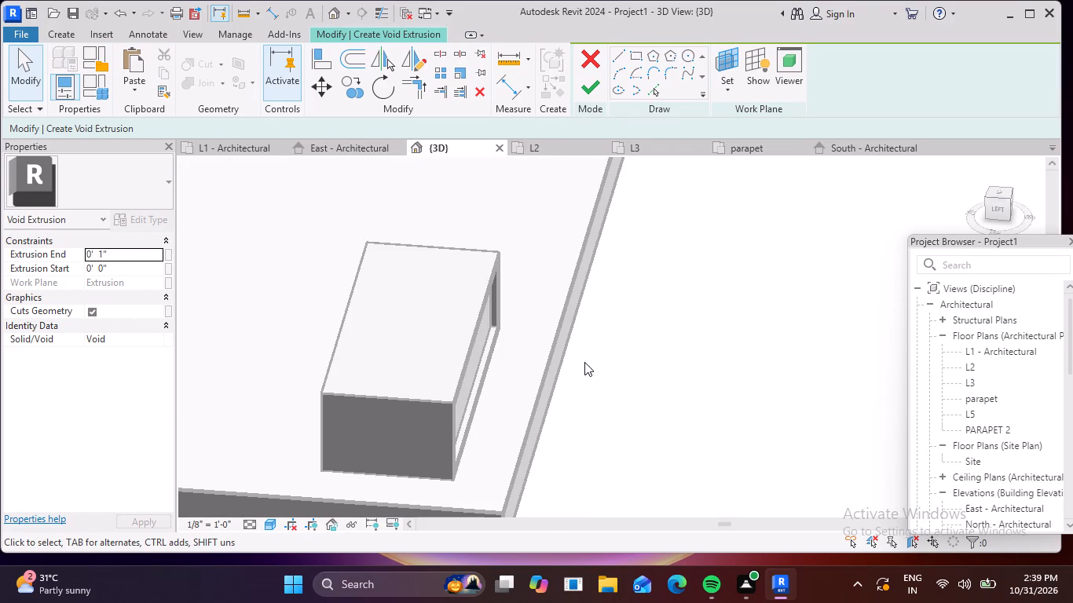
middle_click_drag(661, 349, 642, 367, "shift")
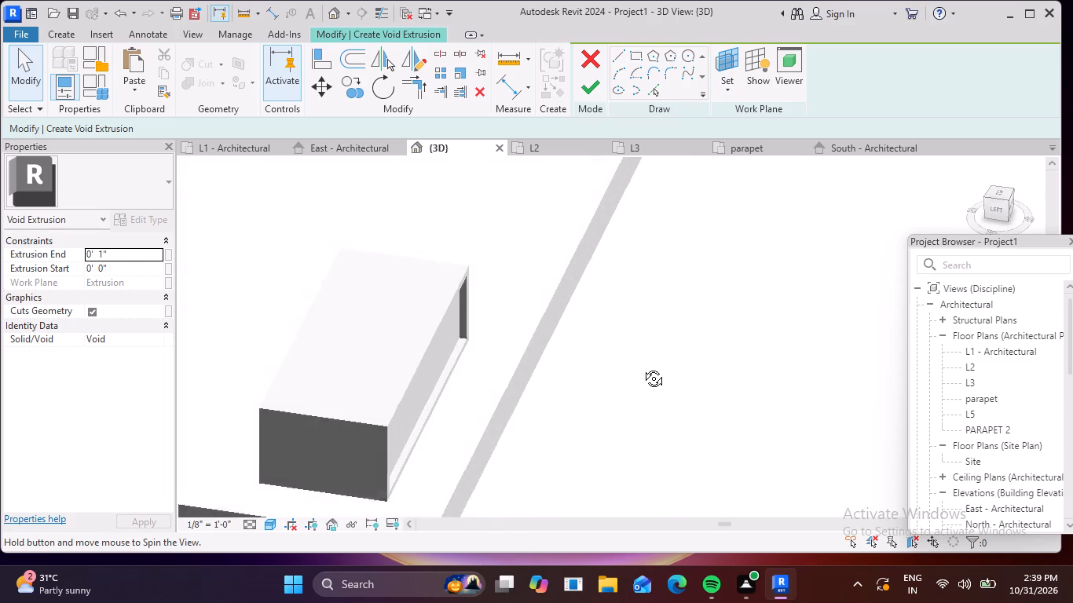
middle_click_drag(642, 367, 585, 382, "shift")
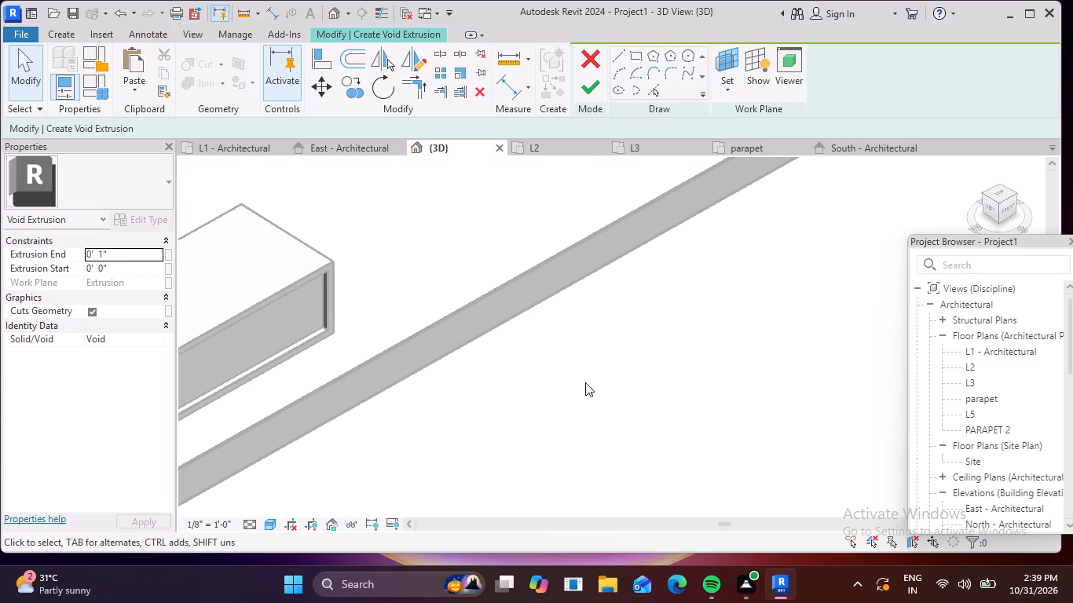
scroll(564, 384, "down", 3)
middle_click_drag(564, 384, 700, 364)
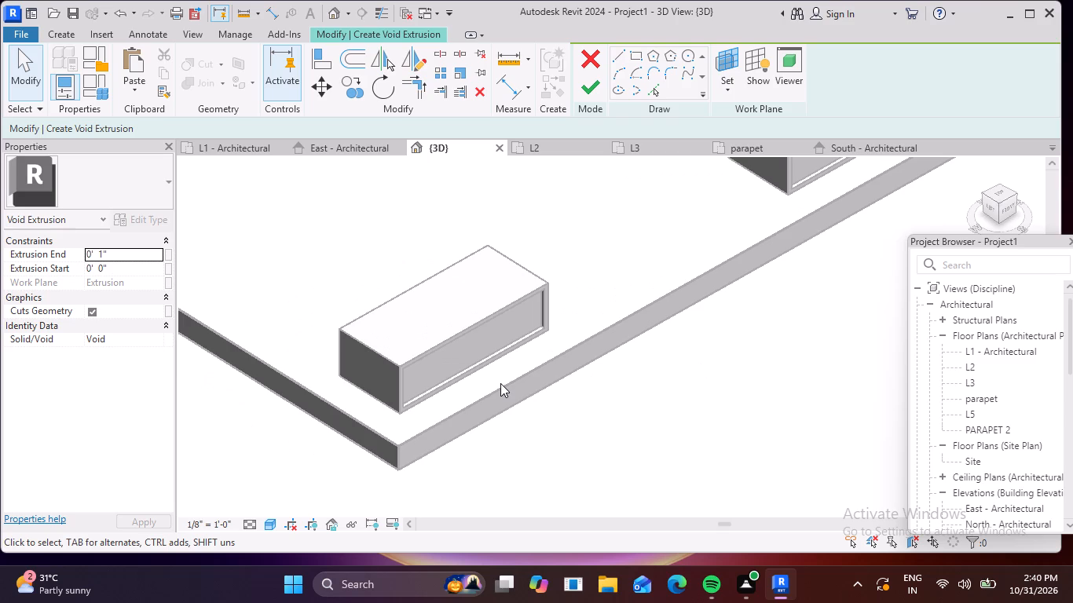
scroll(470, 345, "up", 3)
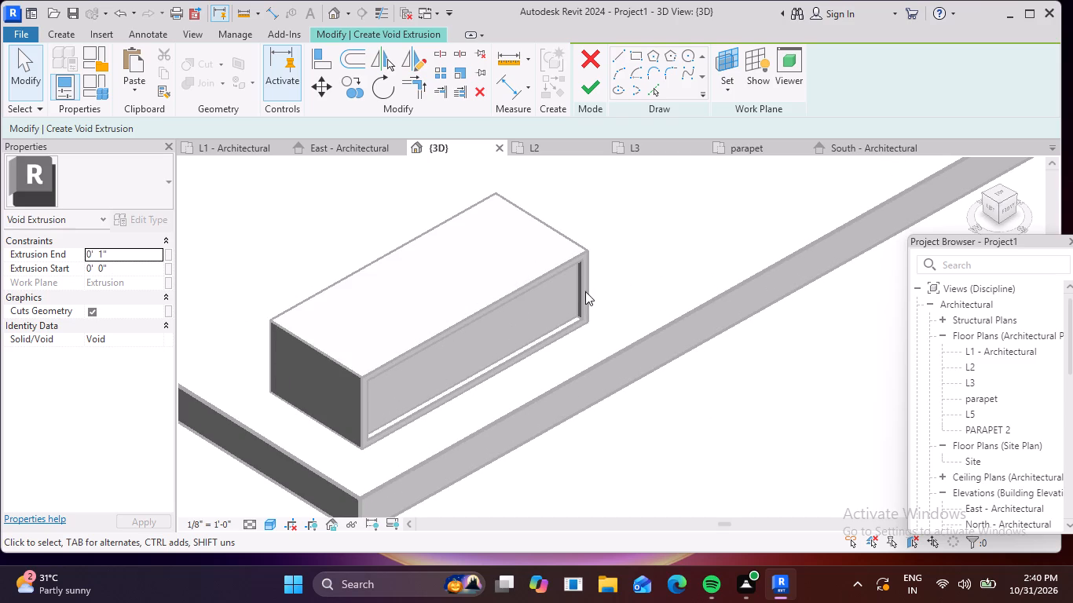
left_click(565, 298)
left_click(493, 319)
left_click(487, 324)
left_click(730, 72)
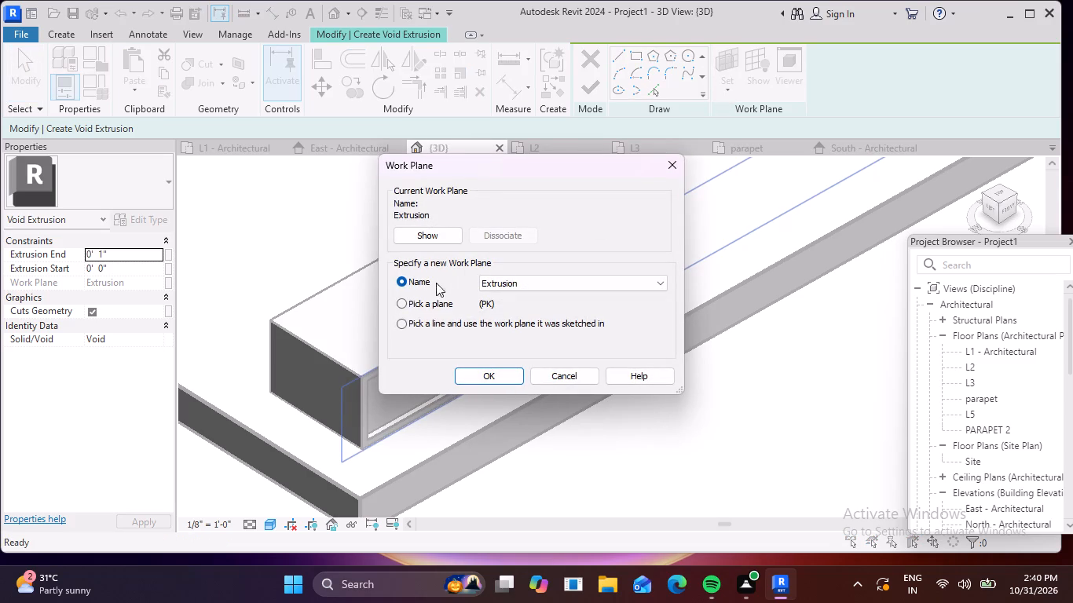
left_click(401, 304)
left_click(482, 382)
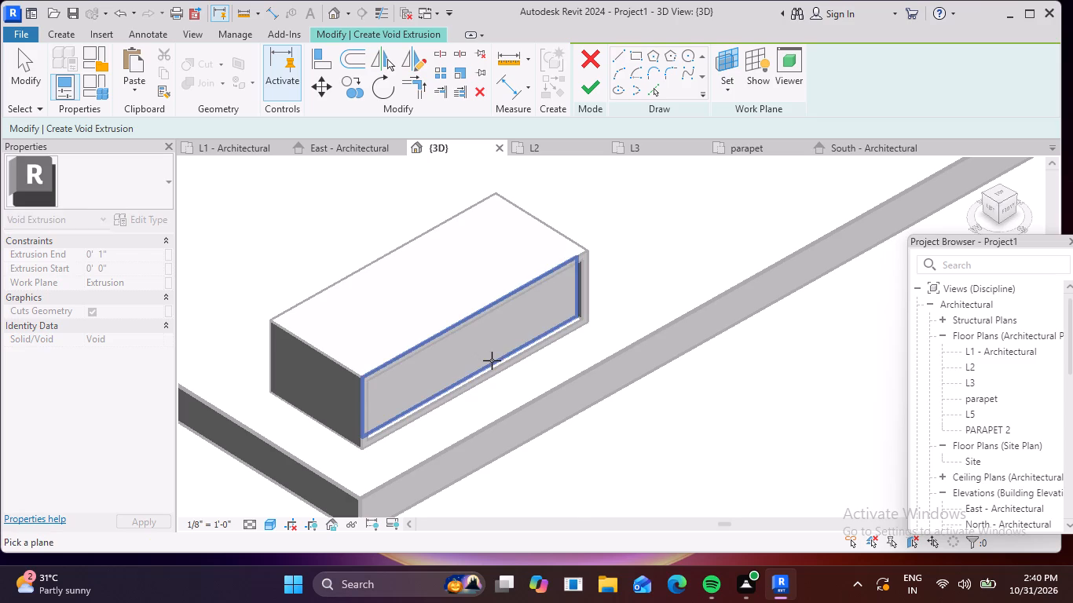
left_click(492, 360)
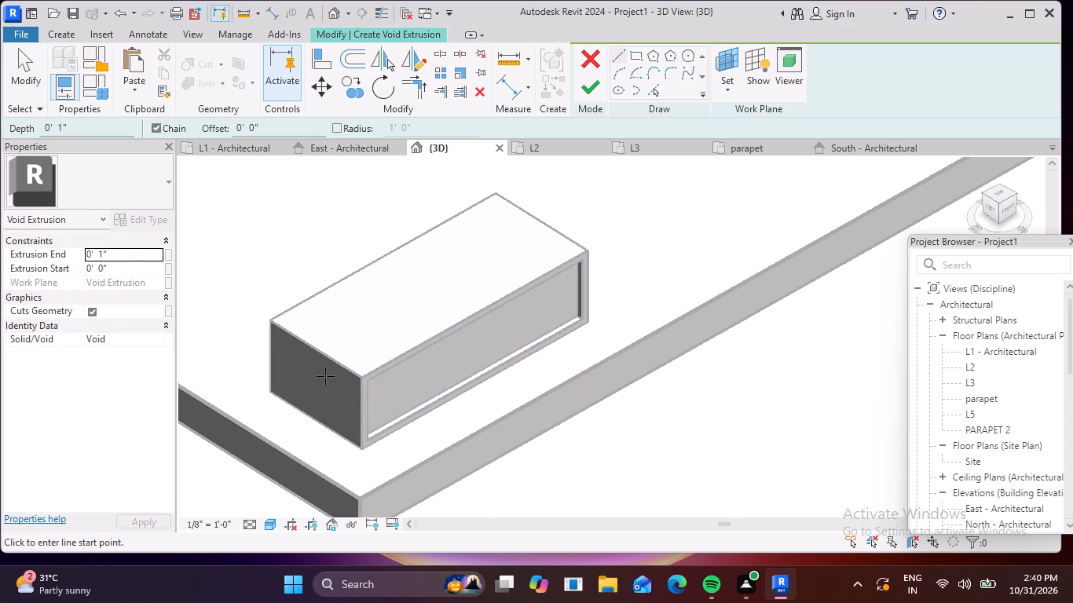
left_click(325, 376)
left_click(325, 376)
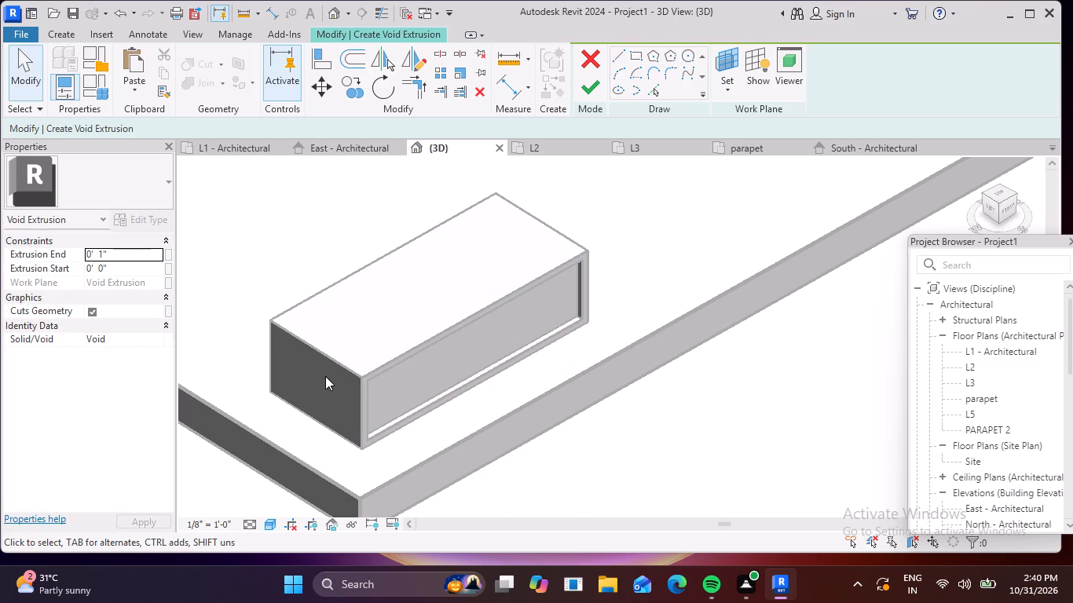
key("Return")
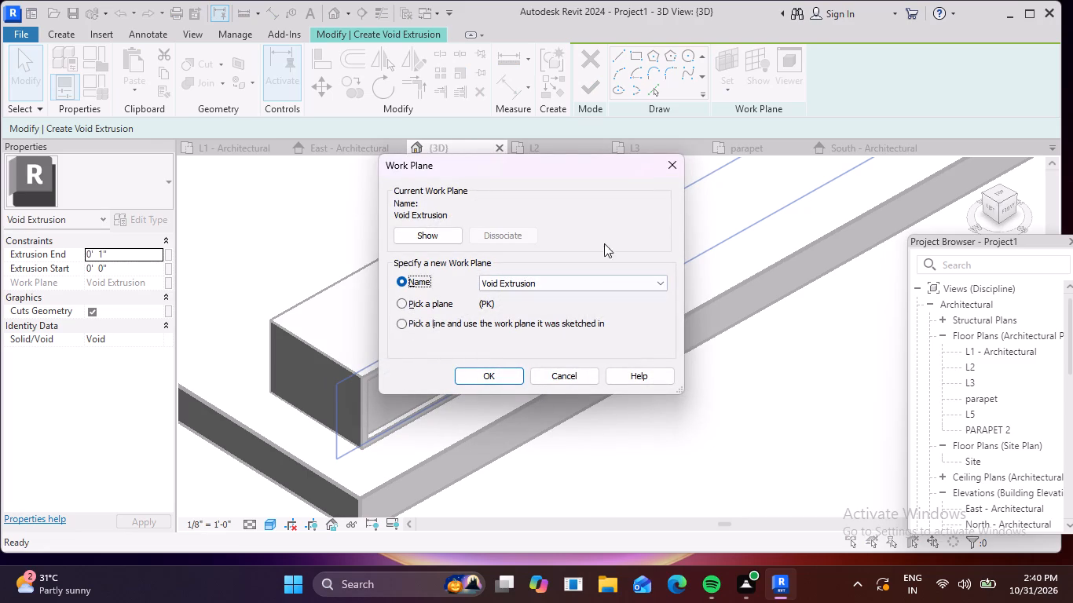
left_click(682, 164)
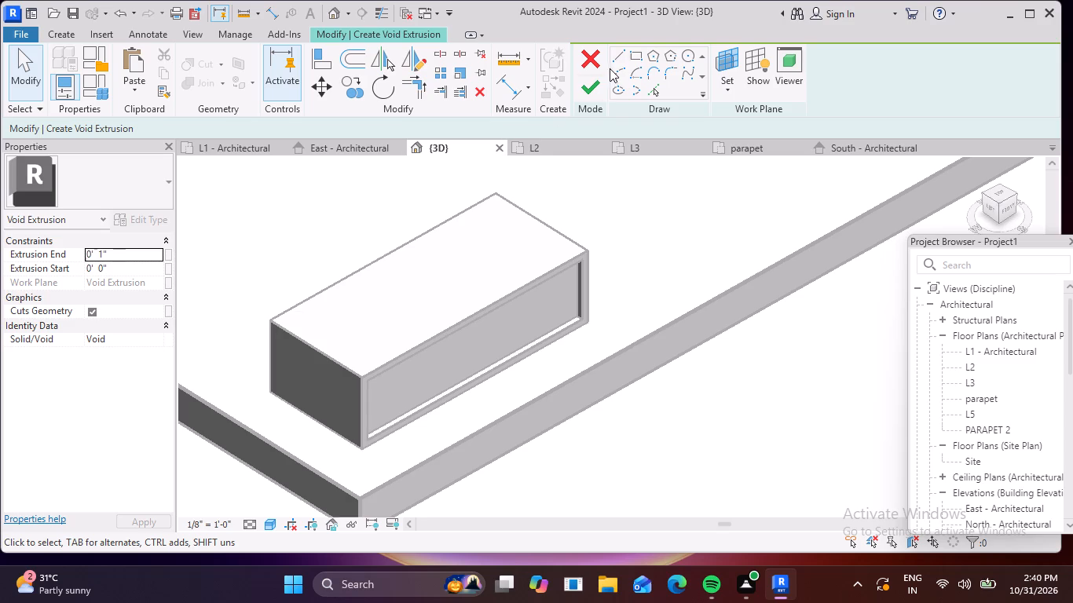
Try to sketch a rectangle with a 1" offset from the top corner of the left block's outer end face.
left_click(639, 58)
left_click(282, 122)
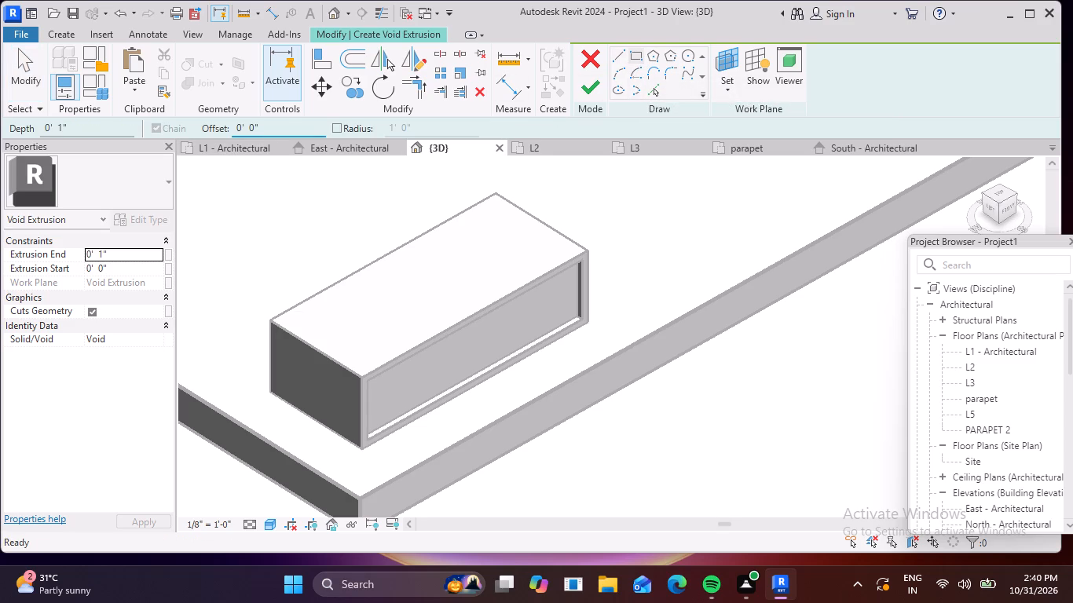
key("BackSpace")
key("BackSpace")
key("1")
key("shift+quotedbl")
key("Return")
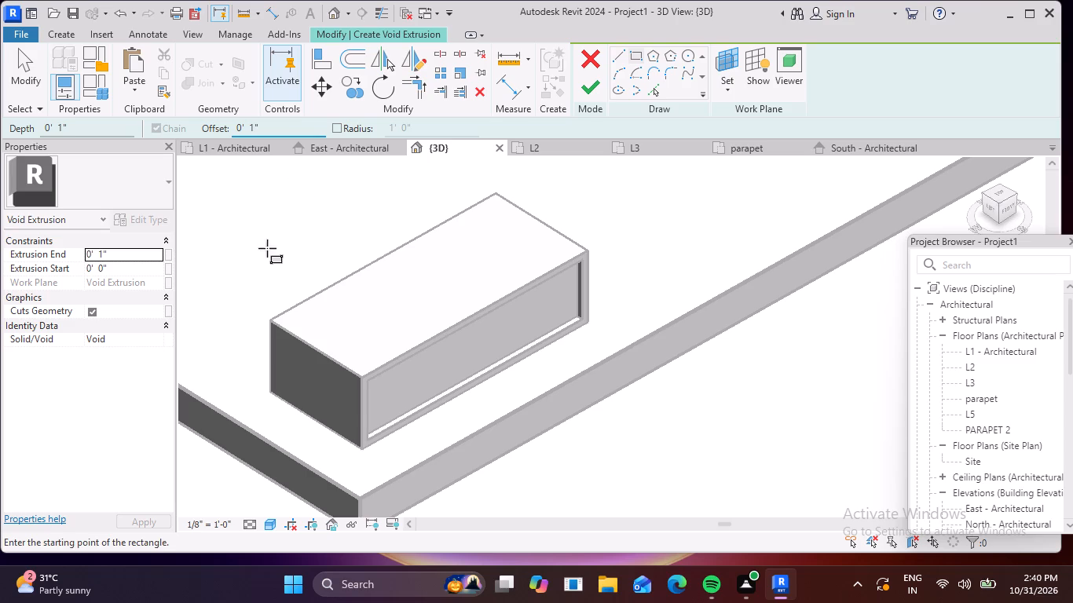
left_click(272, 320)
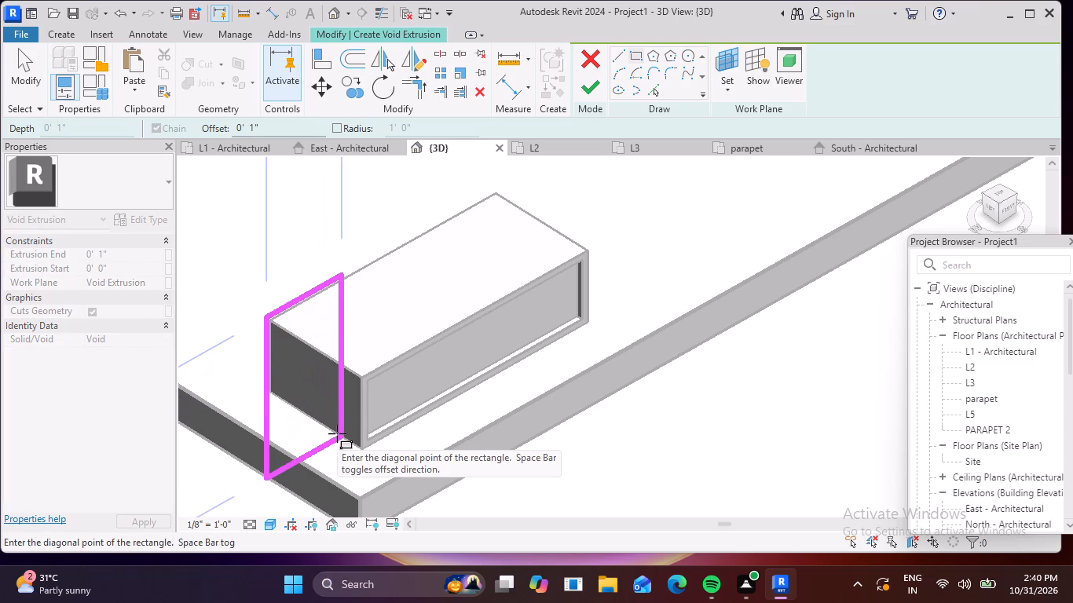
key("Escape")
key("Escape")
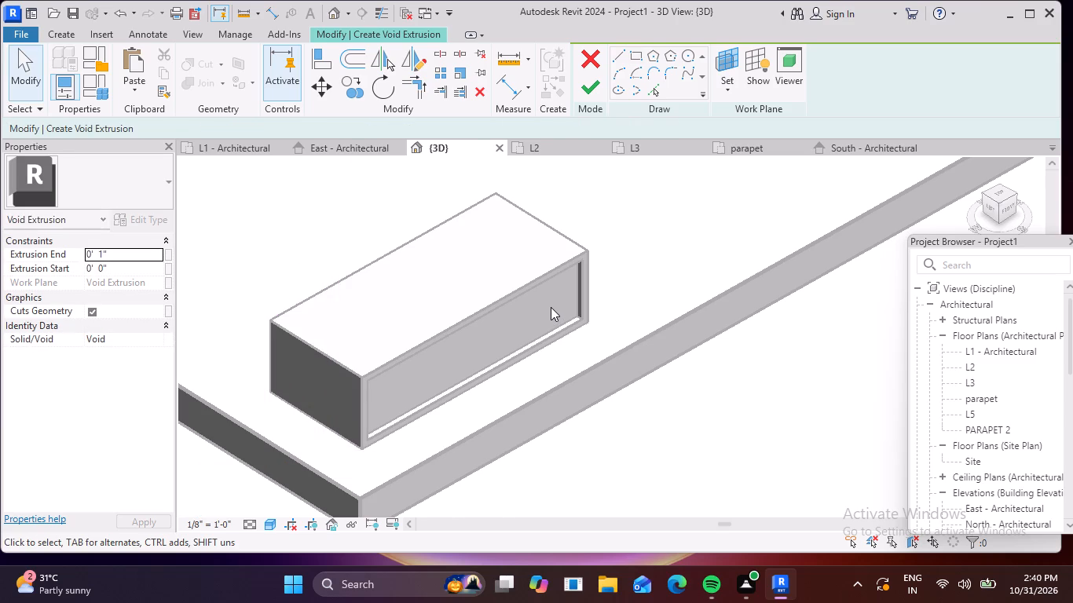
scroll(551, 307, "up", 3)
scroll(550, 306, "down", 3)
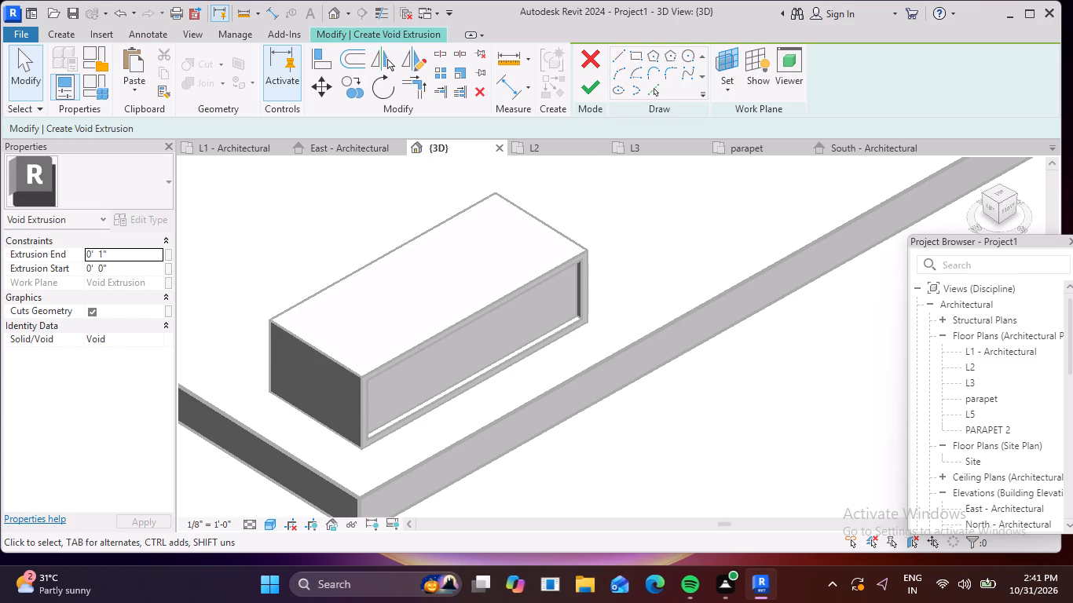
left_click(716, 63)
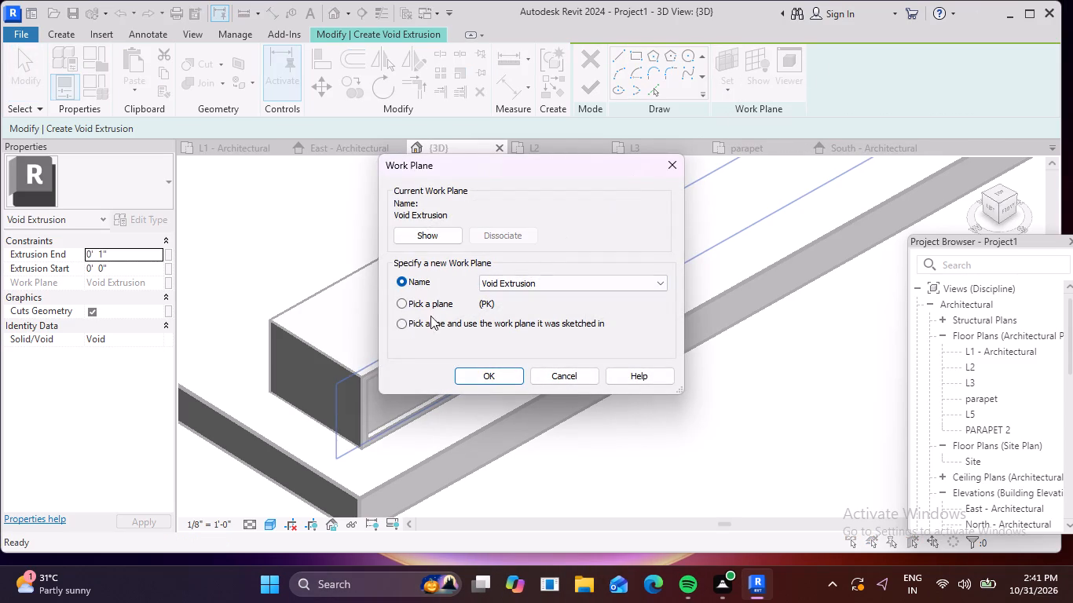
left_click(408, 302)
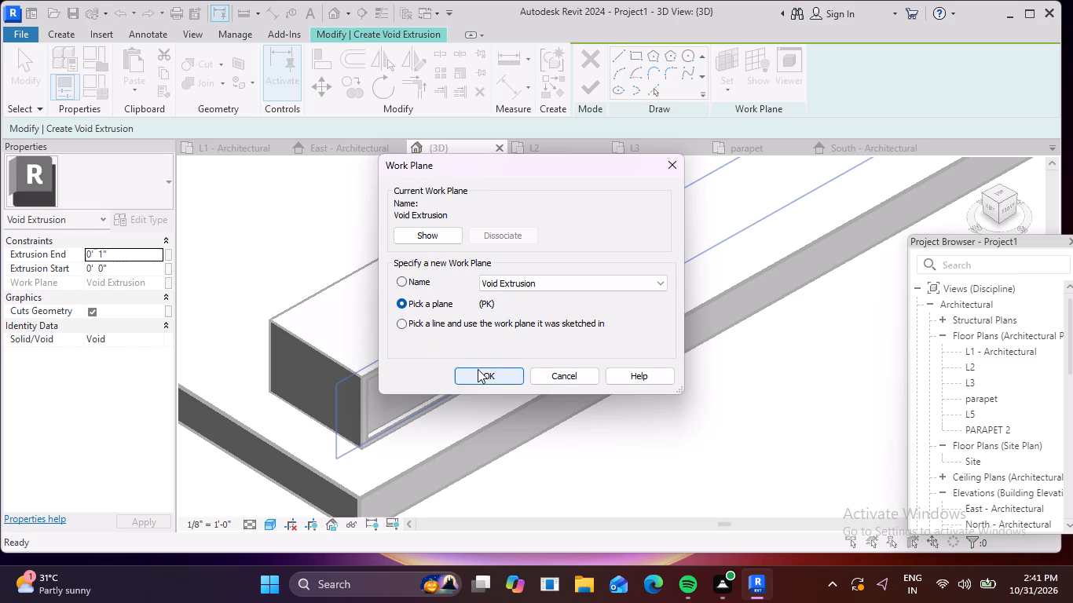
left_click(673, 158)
Set the work plane with Pick a plane to the left block's outer end face.
left_click(734, 81)
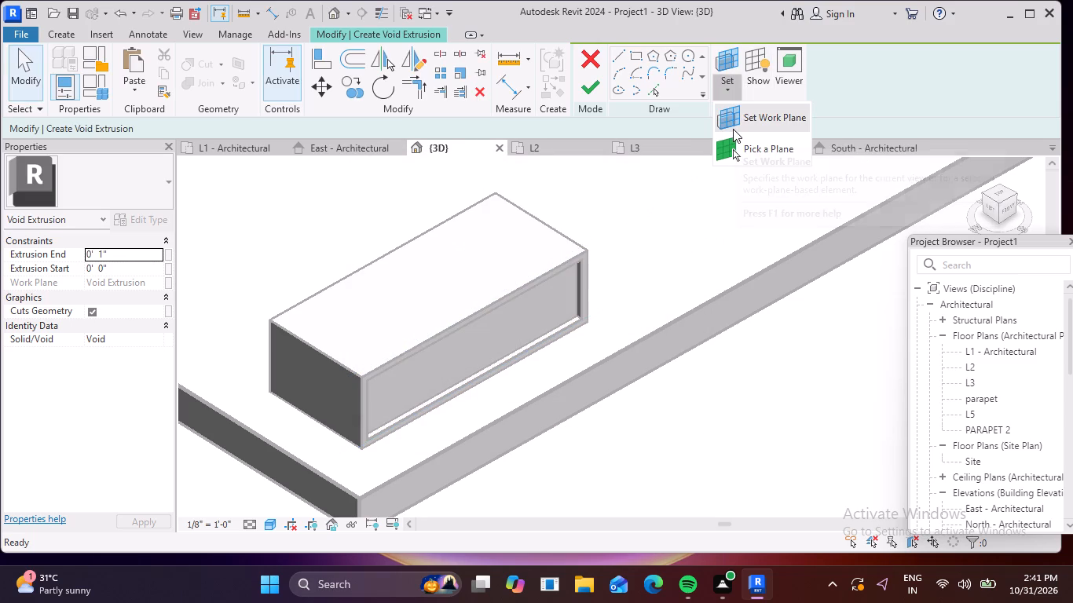
left_click(733, 129)
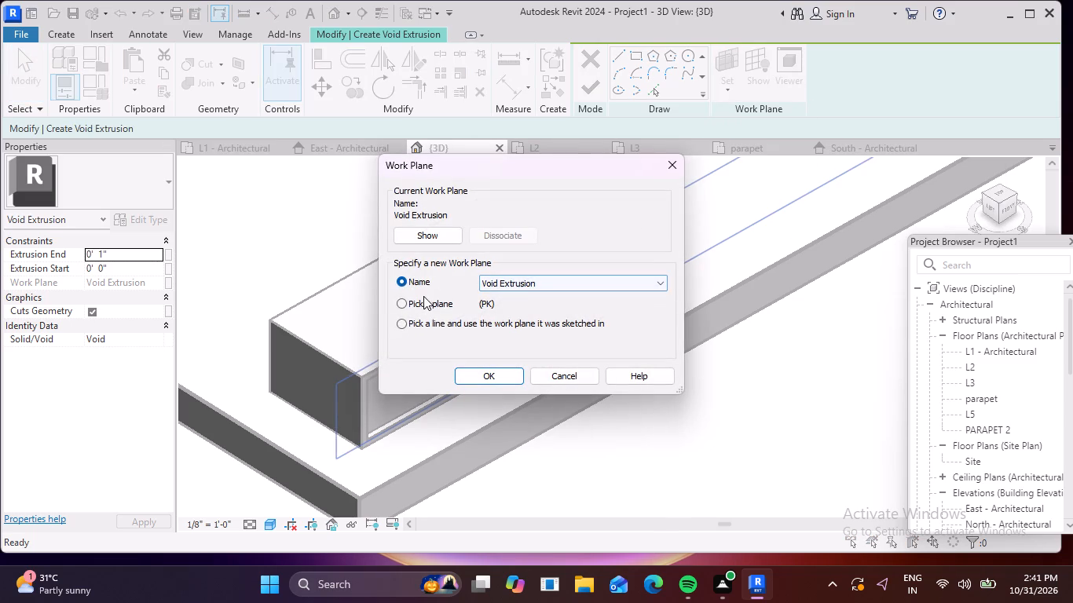
left_click(407, 301)
left_click(482, 376)
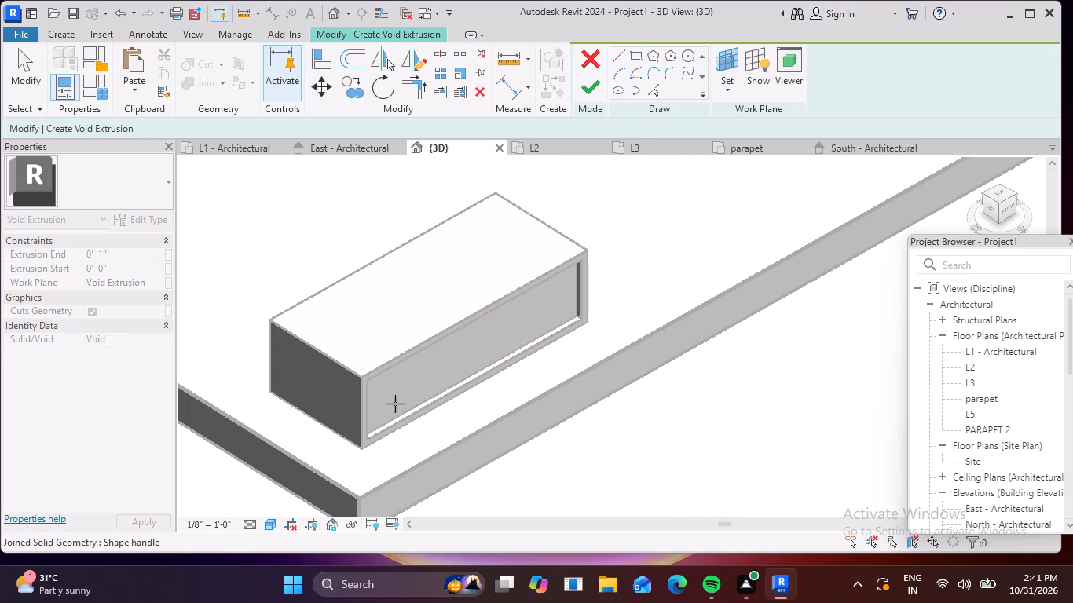
middle_click_drag(455, 378, 606, 342, "shift")
scroll(571, 344, "down", 2)
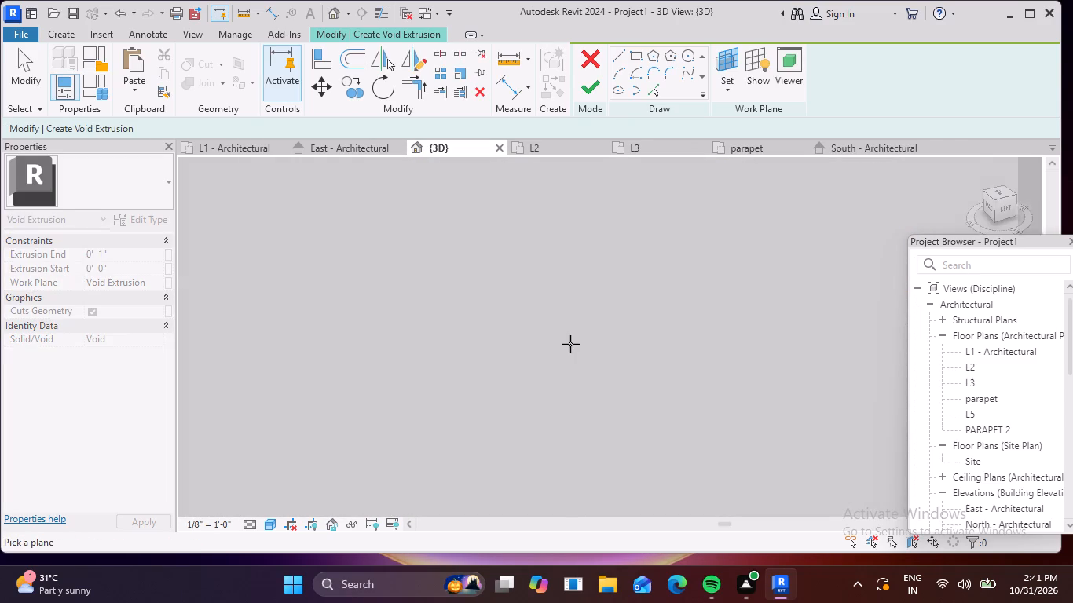
scroll(570, 344, "down", 13)
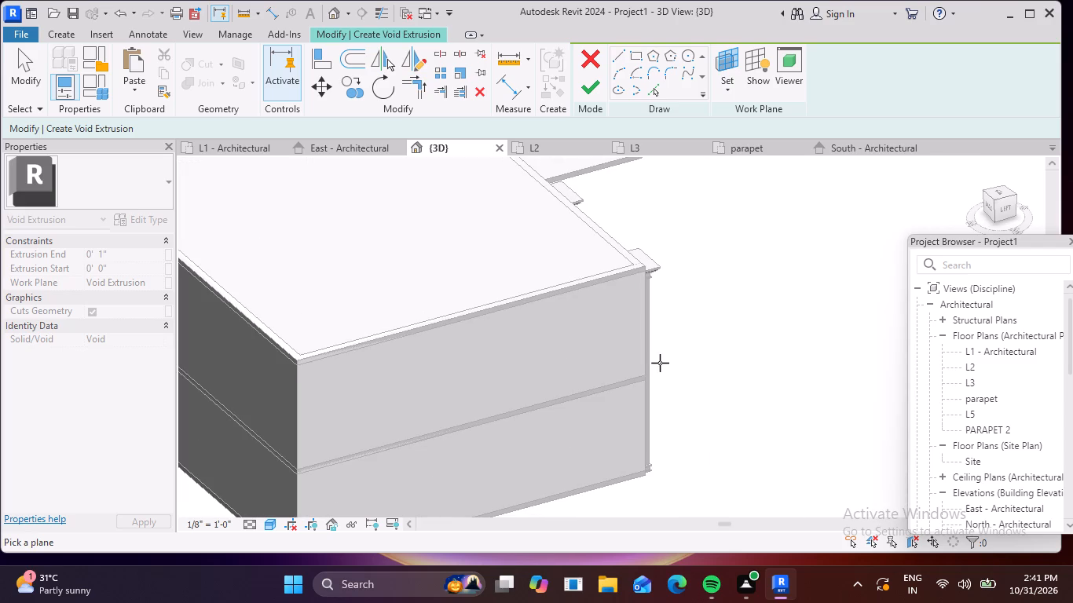
middle_click_drag(693, 349, 631, 375)
scroll(605, 375, "up", 6)
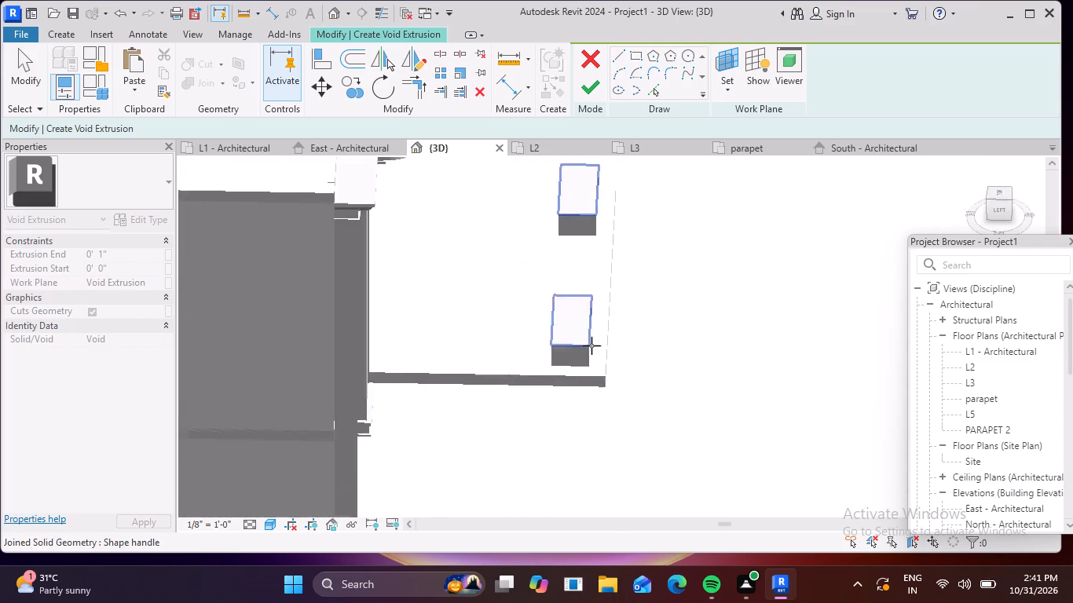
scroll(573, 353, "up", 11)
left_click(584, 335)
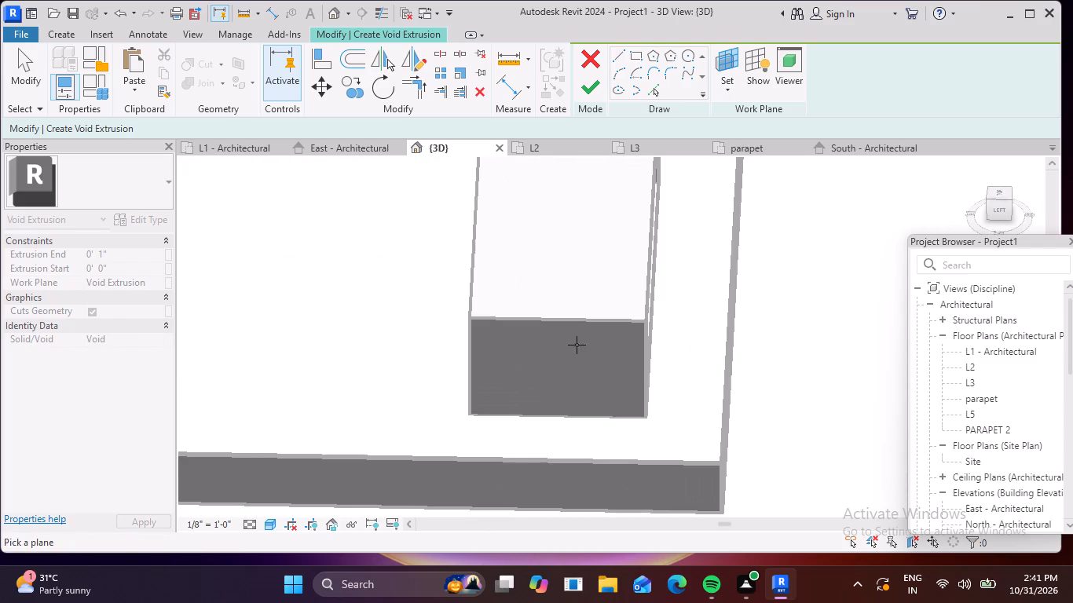
left_click(624, 326)
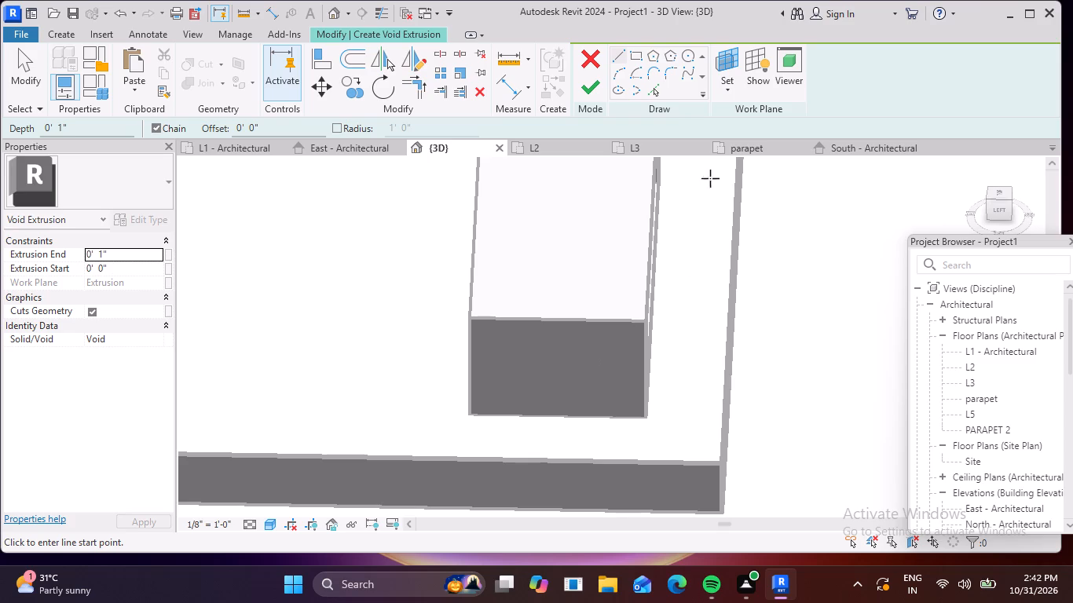
Sketch a rectangle with a 1" offset inside the left block's outer end face, 1'-4" by 0'-10".
left_click(641, 53)
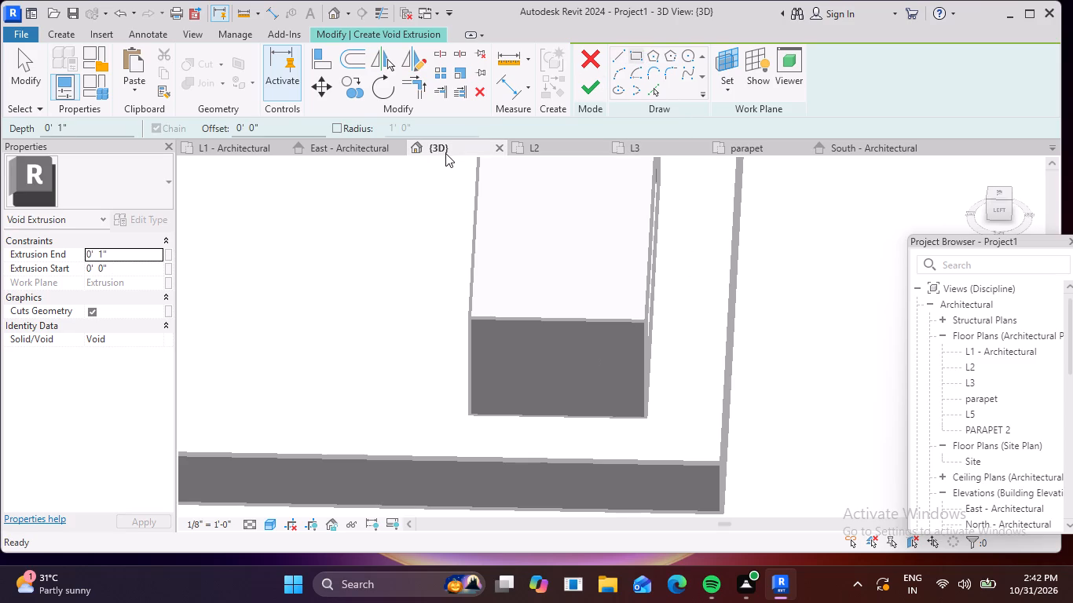
left_click(277, 123)
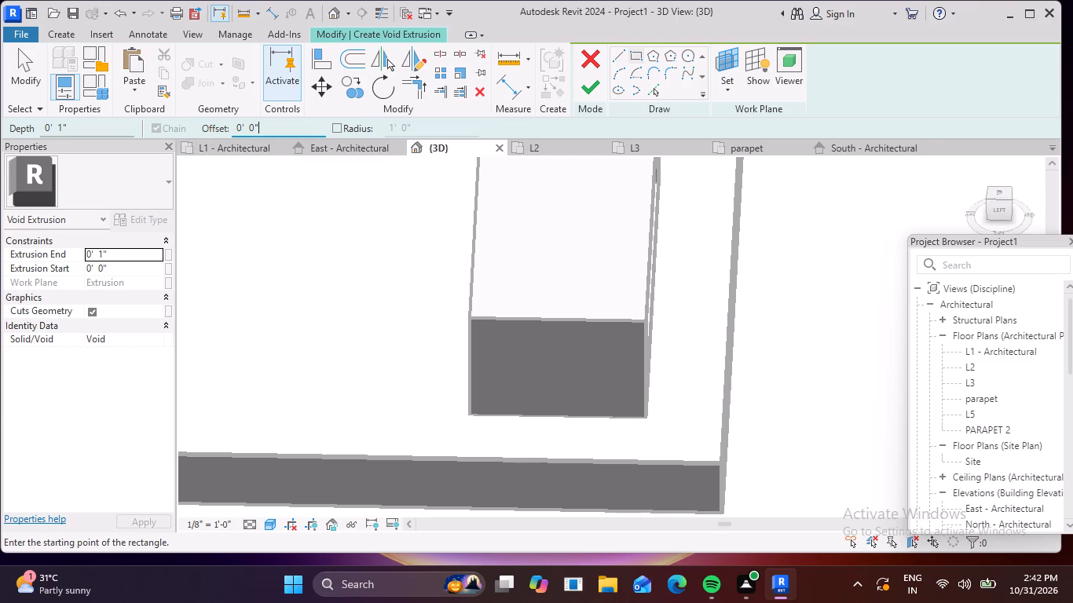
key("BackSpace")
key("BackSpace")
key("1")
key("shift+quotedbl")
key("Return")
left_click(466, 316)
key("space")
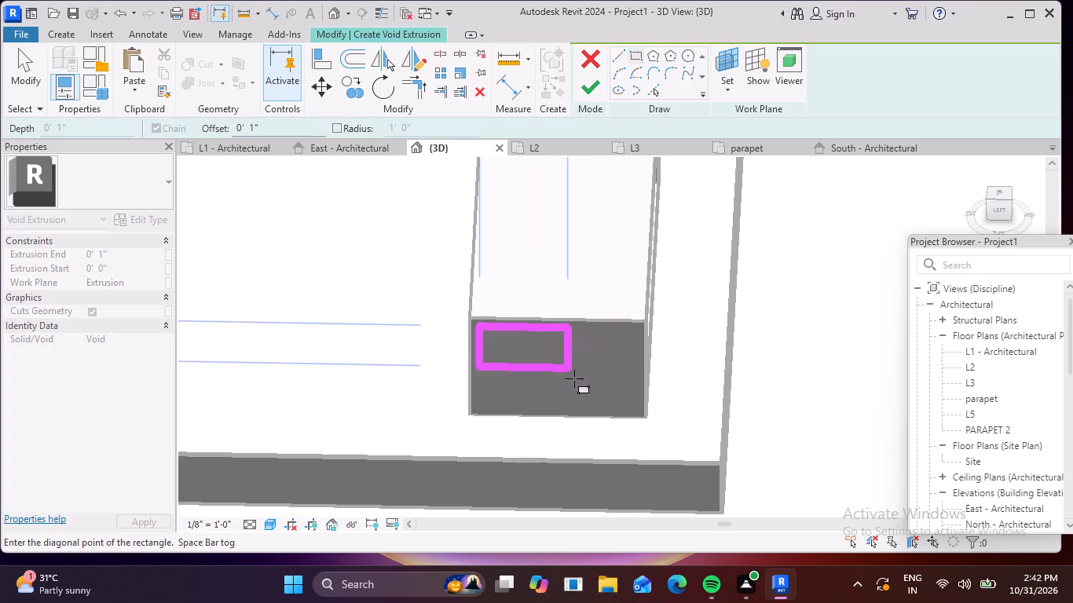
left_click(644, 419)
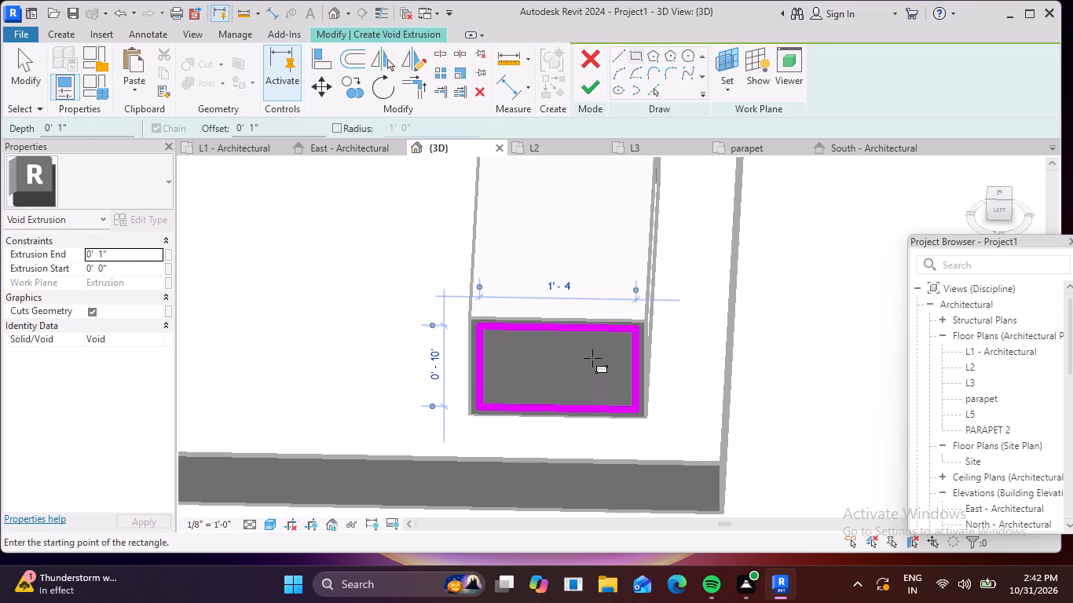
Sketch a matching rectangle inset 1" on the right block's end face facing the left block, and finish the void extrusion.
scroll(606, 275, "down", 4)
middle_click_drag(719, 192, 677, 419)
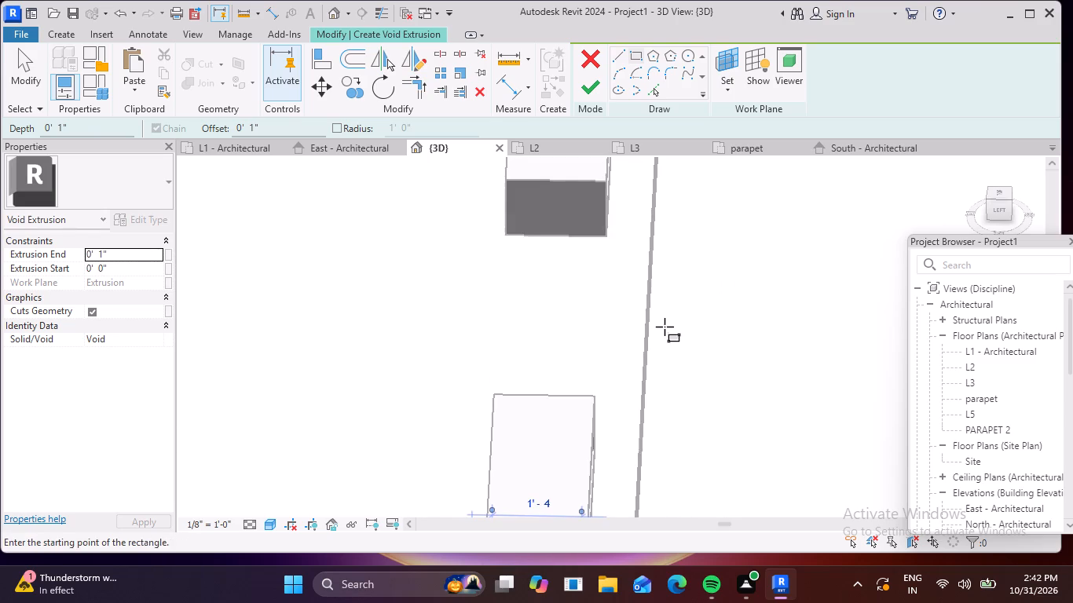
middle_click_drag(664, 323, 636, 434)
scroll(508, 294, "up", 6)
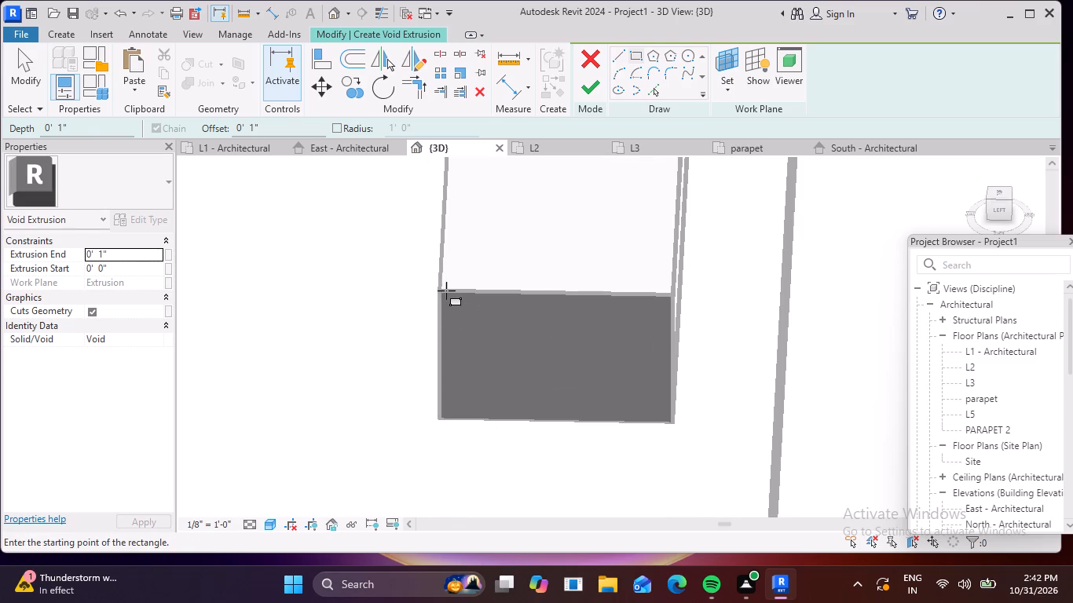
left_click(440, 290)
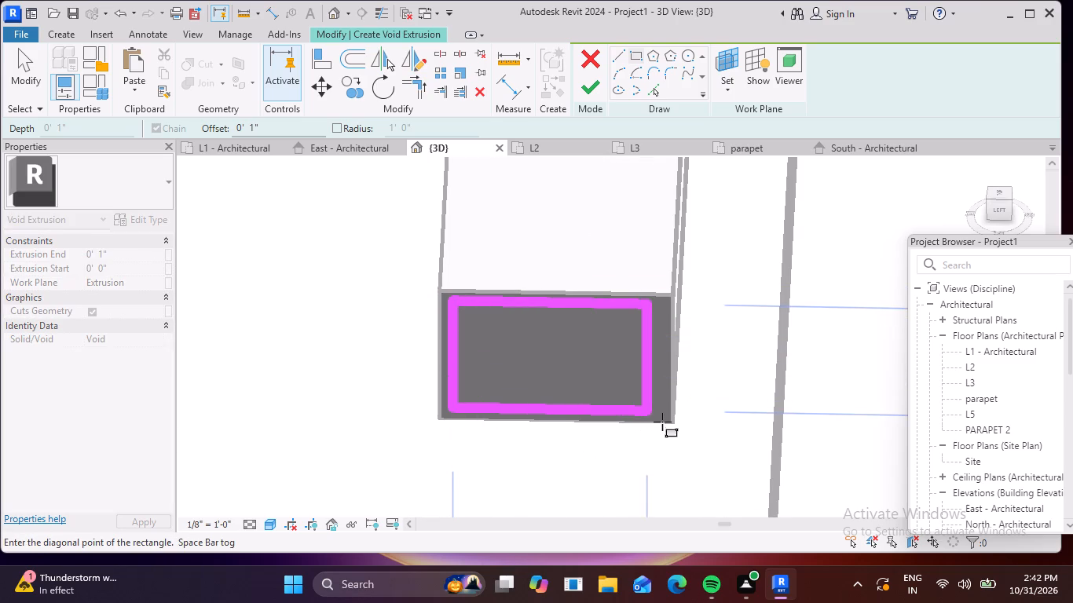
left_click(671, 418)
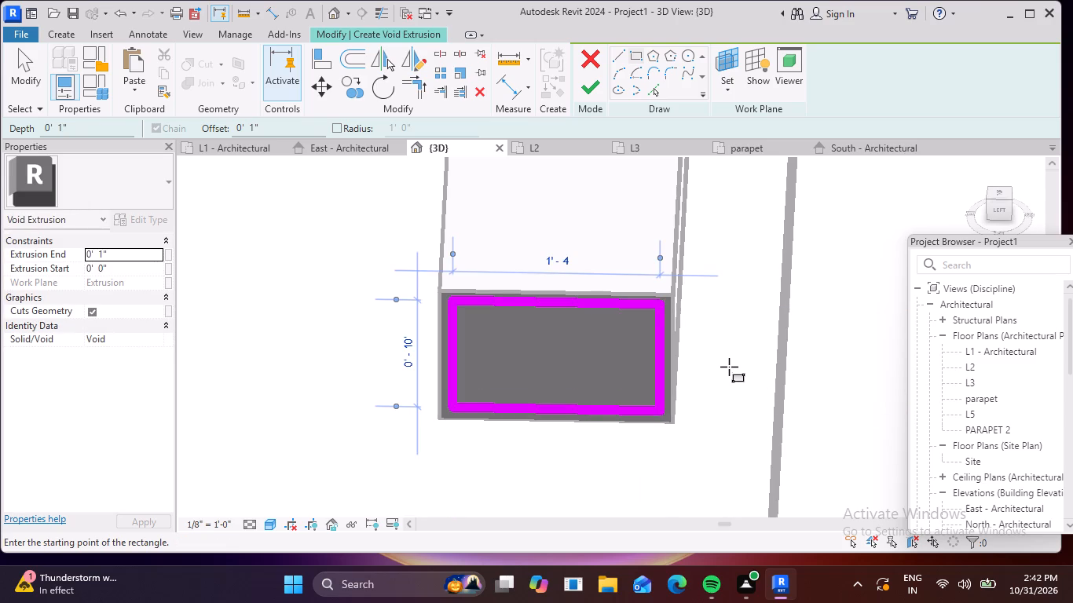
left_click(580, 84)
left_click(602, 320)
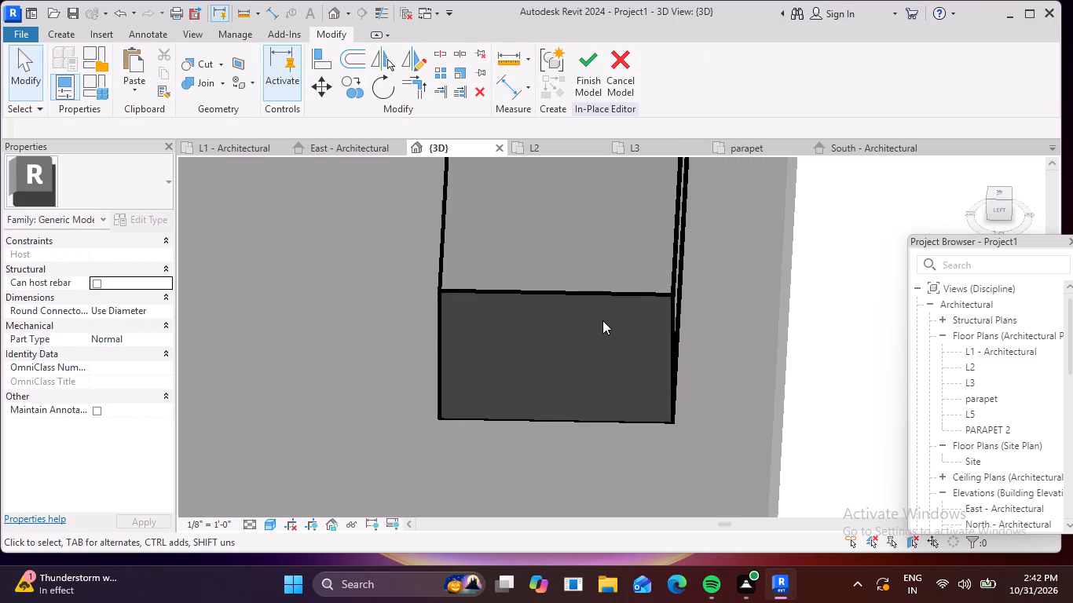
Create a similar void extrusion from the left block's end void, with its work plane picked on the right block's end face facing it.
scroll(602, 320, "down", 12)
middle_click_drag(614, 354, 597, 282)
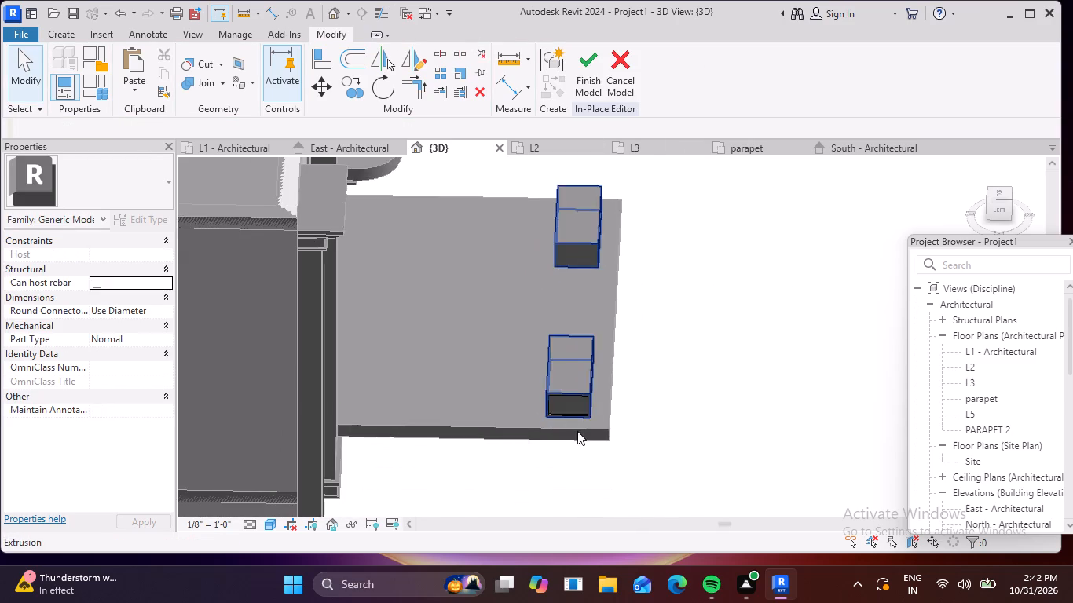
scroll(577, 431, "up", 8)
scroll(577, 365, "up", 6)
scroll(601, 347, "down", 5)
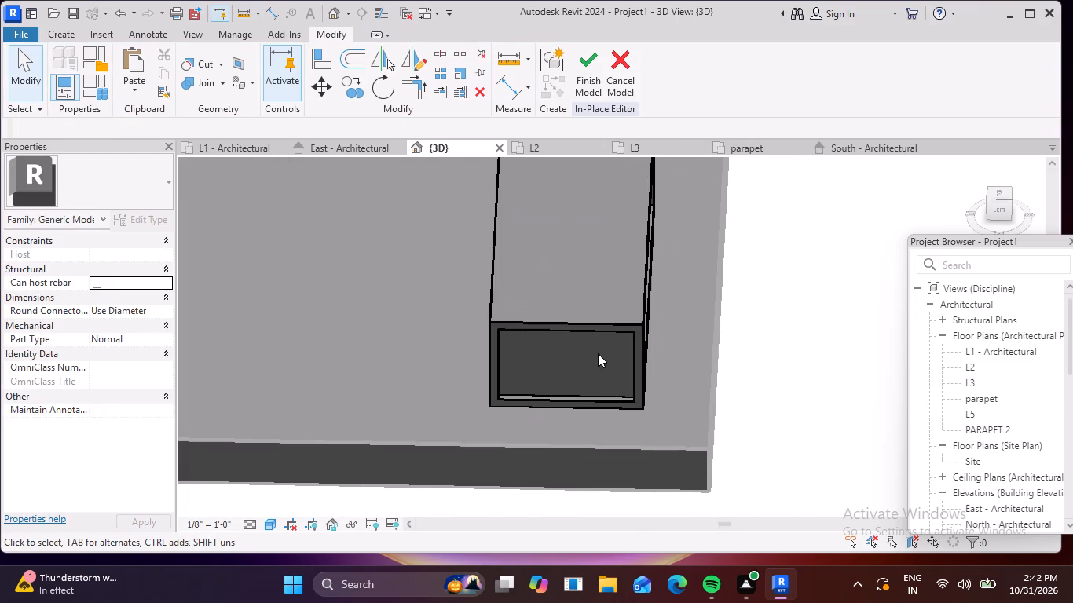
left_click(593, 363)
left_click(624, 334)
scroll(597, 334, "down", 5)
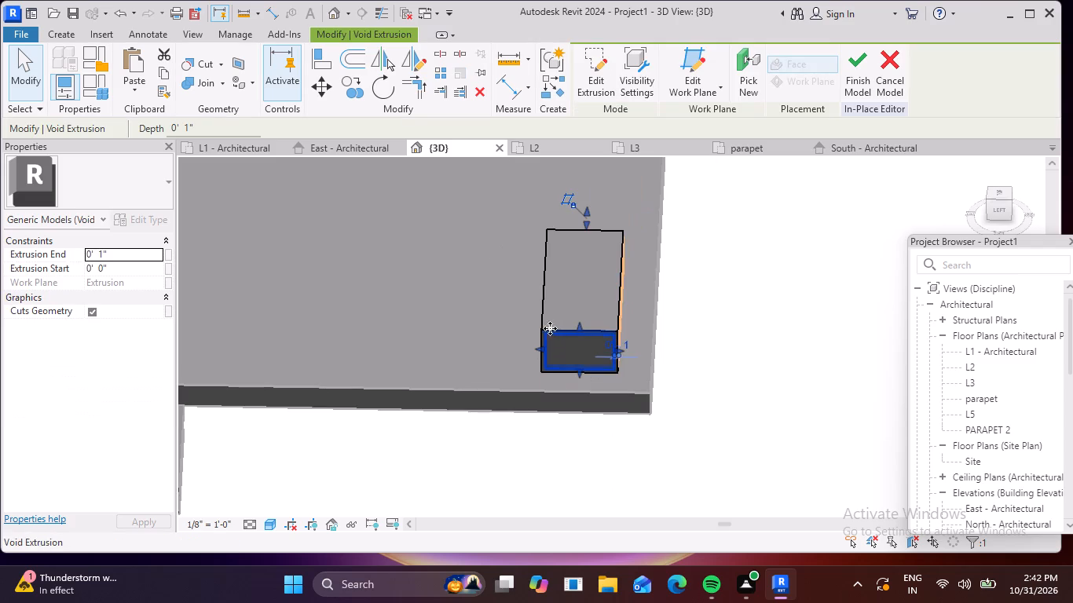
left_click(547, 86)
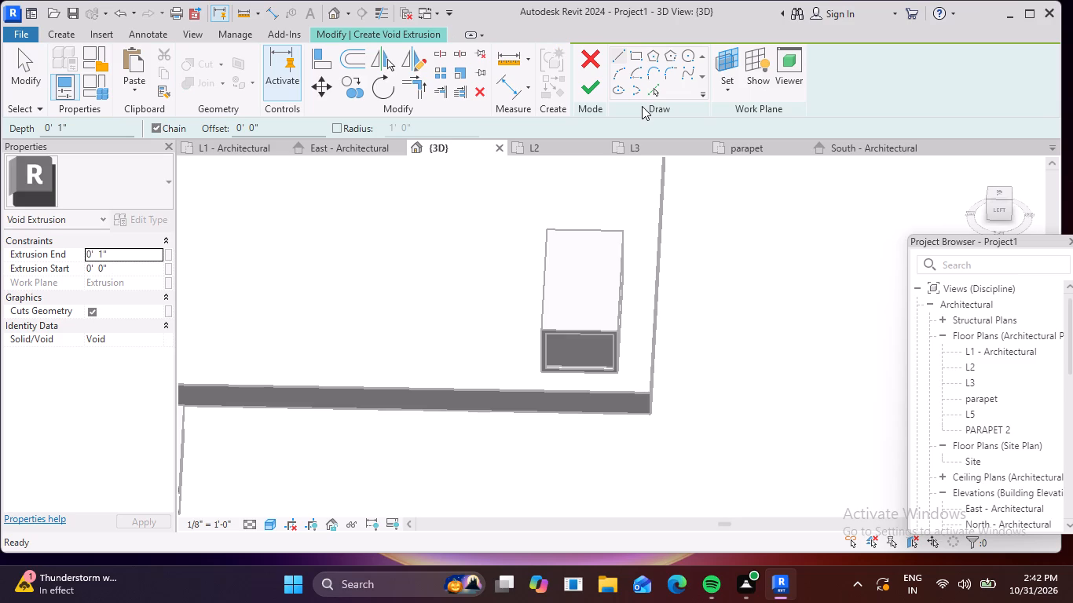
left_click(717, 85)
left_click(738, 118)
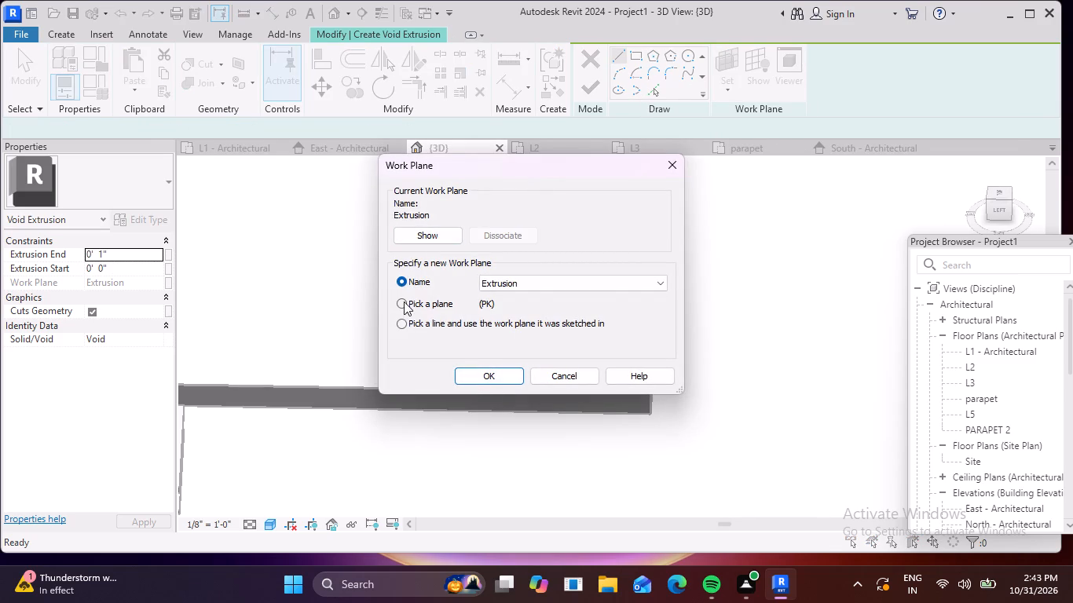
double_click(405, 303)
left_click(493, 374)
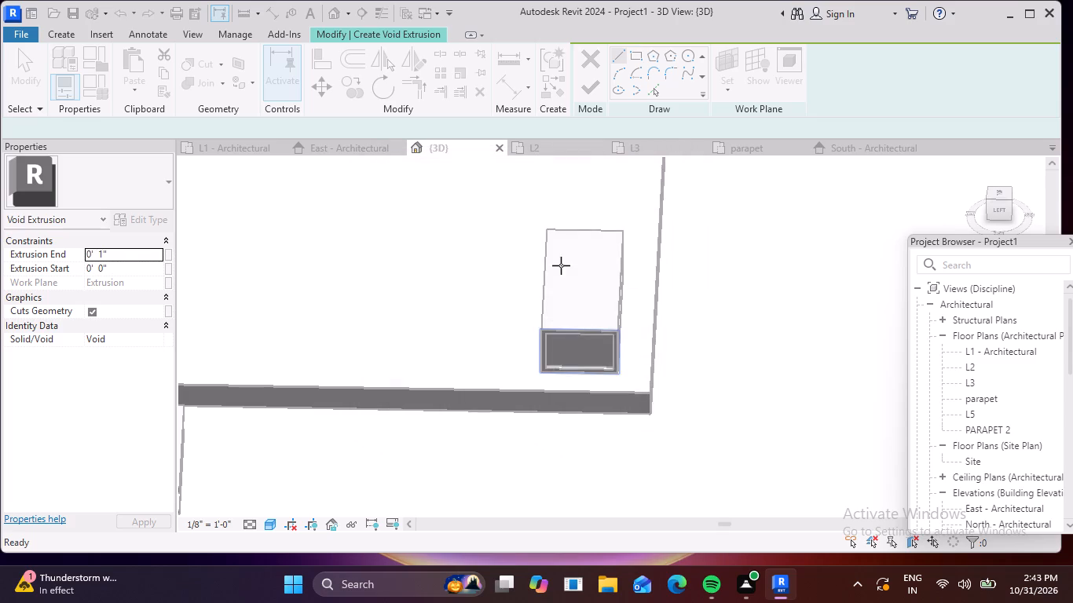
middle_click_drag(567, 243, 505, 455)
scroll(539, 309, "up", 5)
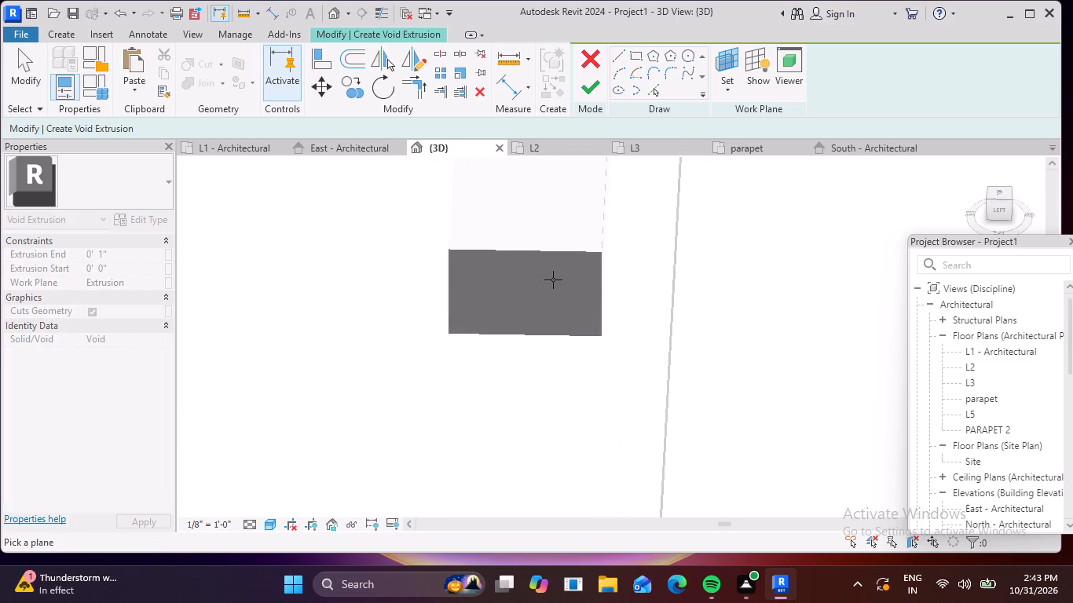
left_click(596, 255)
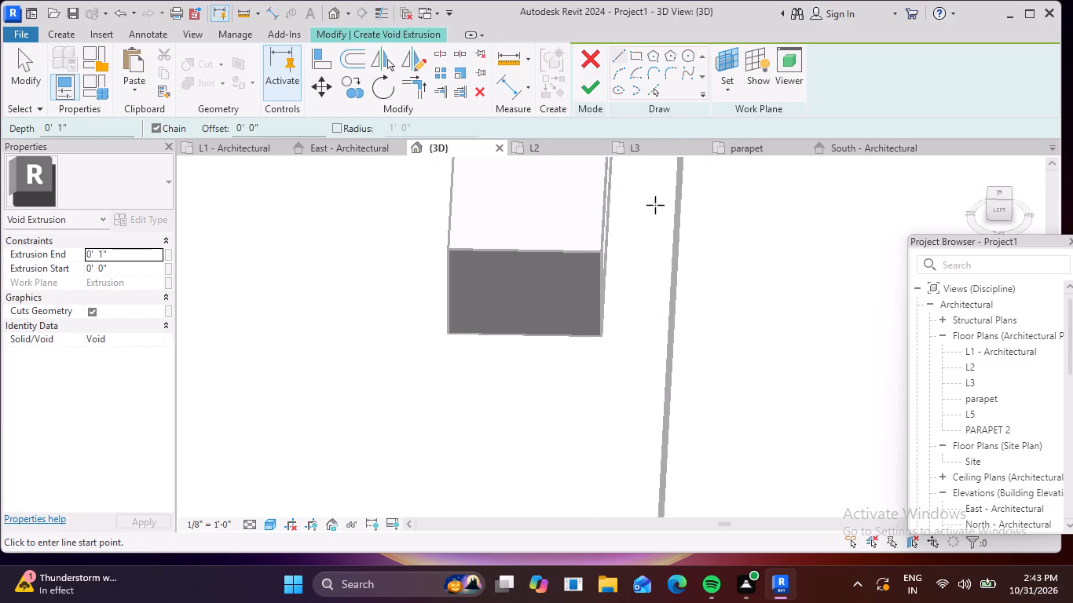
Sketch a rectangle with a 1" offset inside the right block's end face and finish the 1" deep void extrusion.
left_click(635, 51)
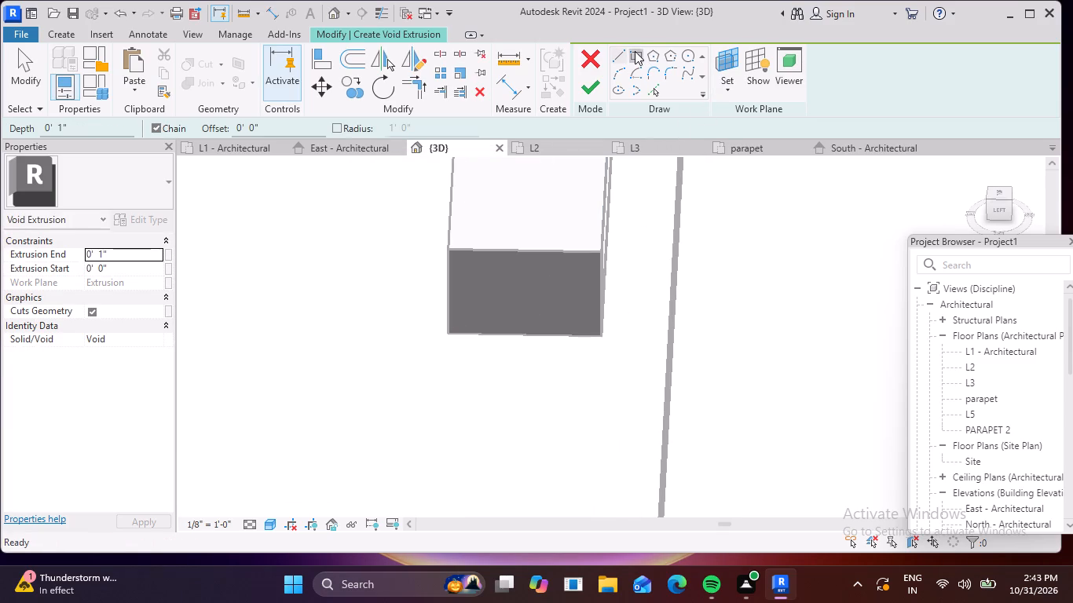
left_click(276, 130)
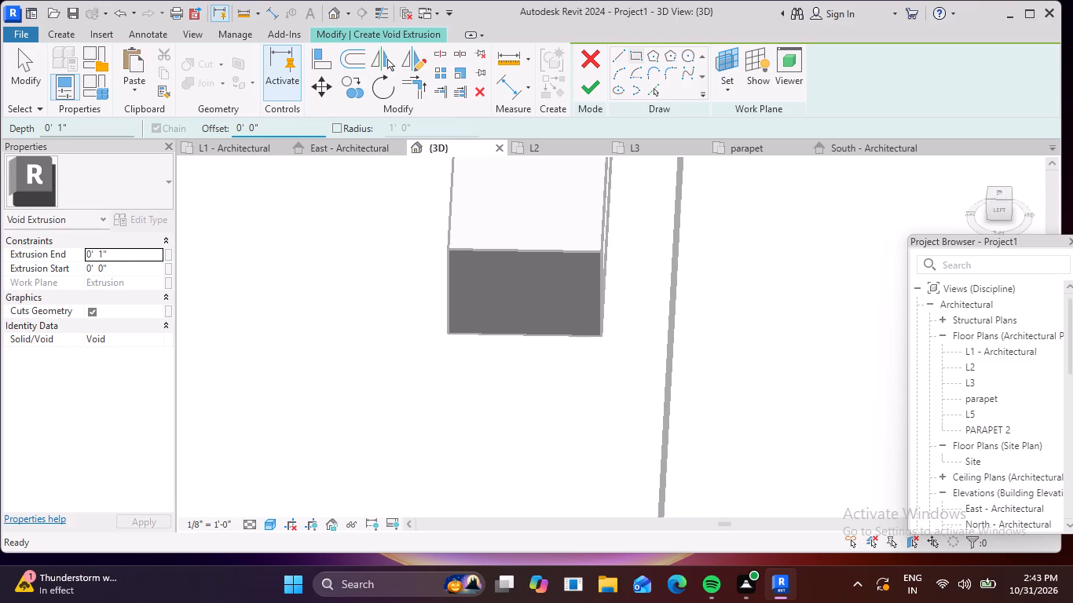
key("BackSpace")
key("BackSpace")
key("1")
key("shift+quotedbl")
key("Return")
key("Return")
left_click(451, 247)
key("space")
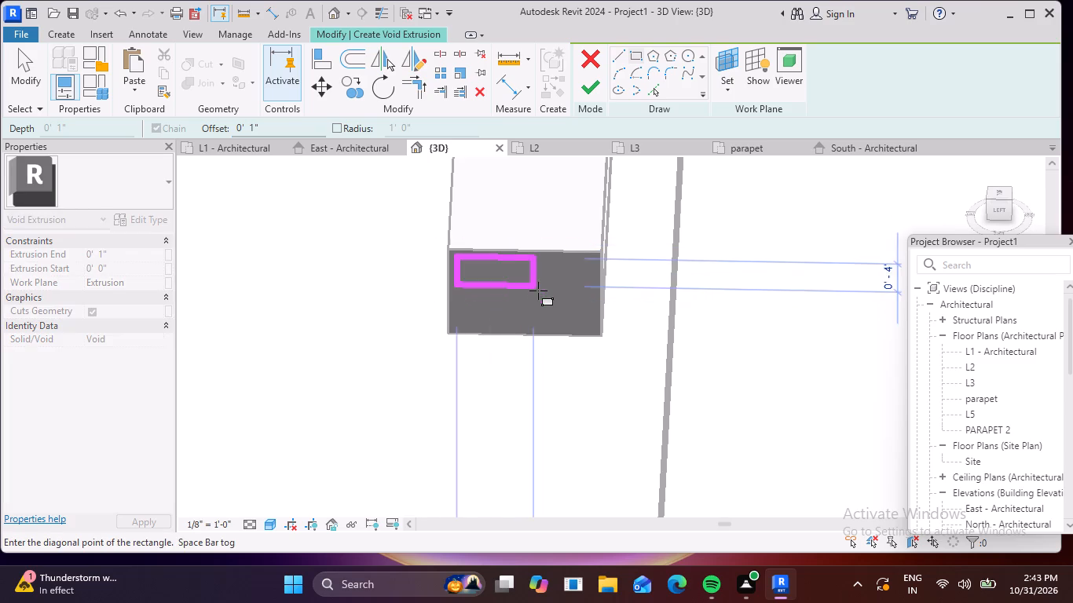
scroll(600, 332, "up", 5)
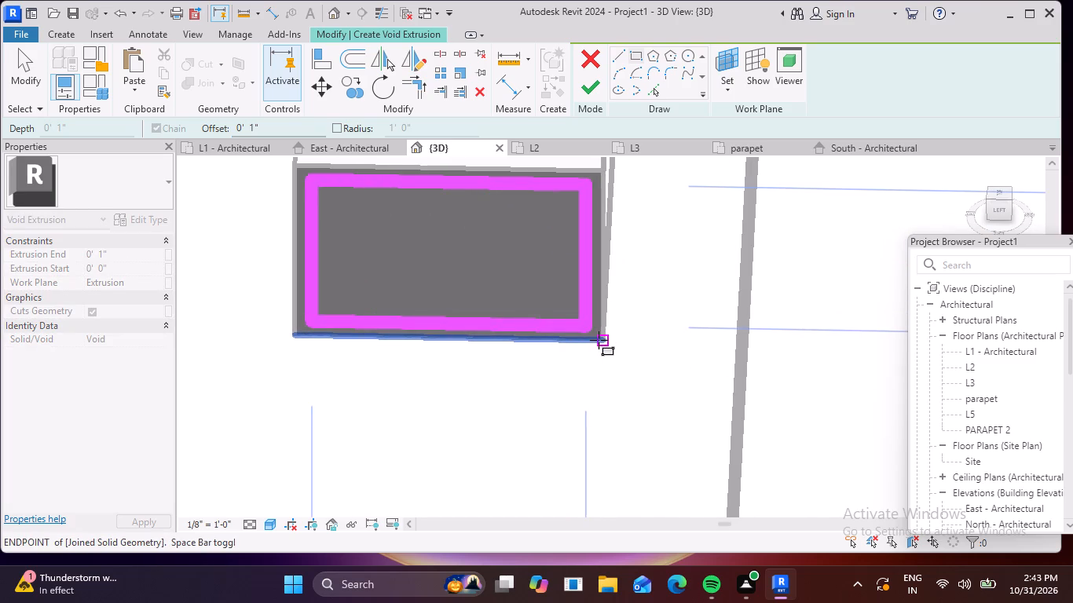
left_click(599, 340)
key("Escape")
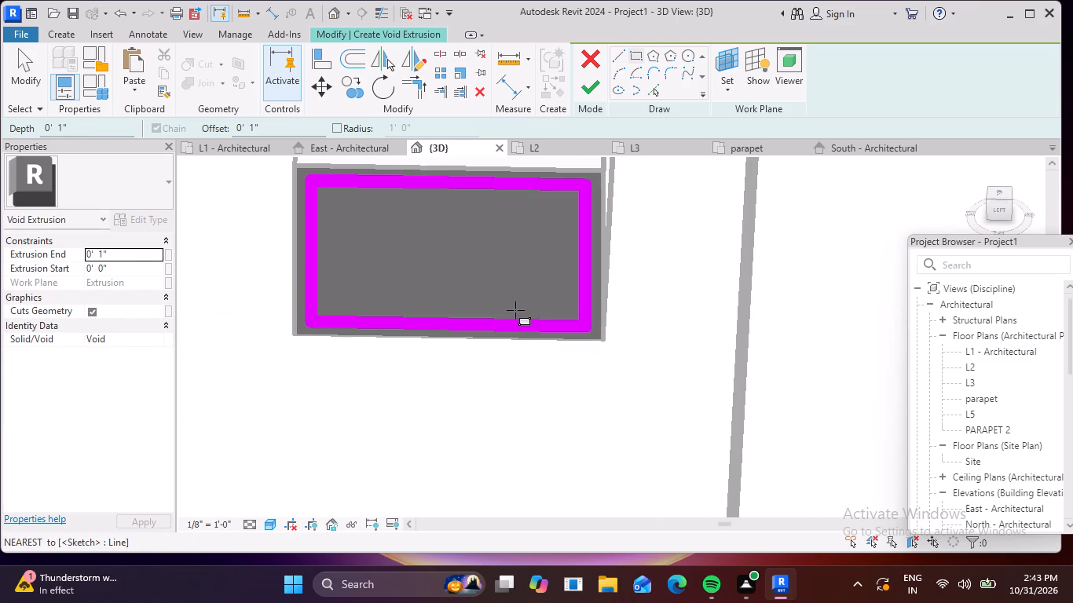
key("Escape")
left_click(589, 77)
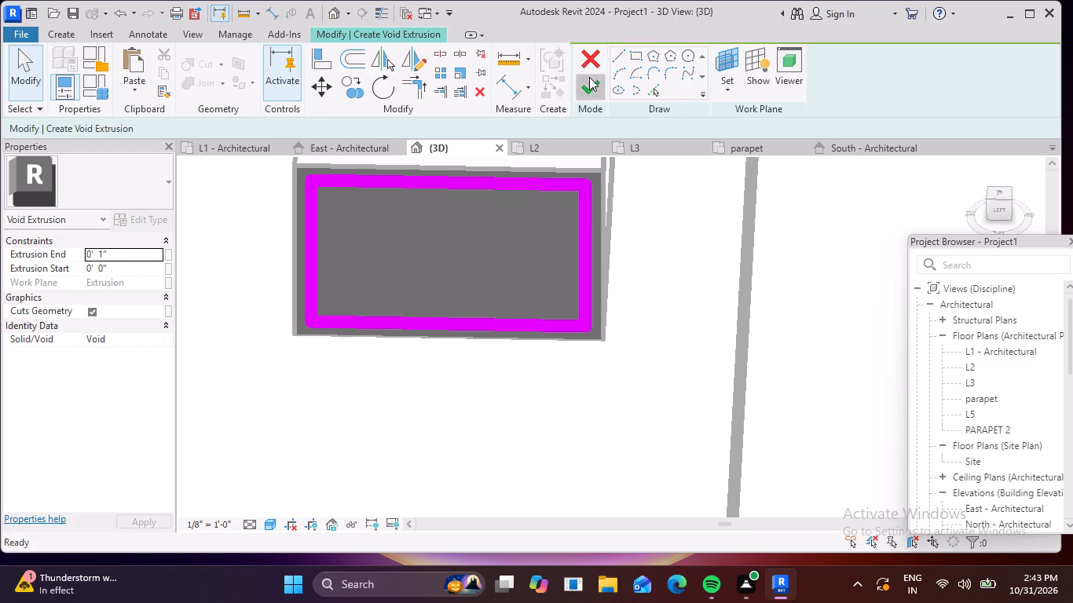
left_click(554, 203)
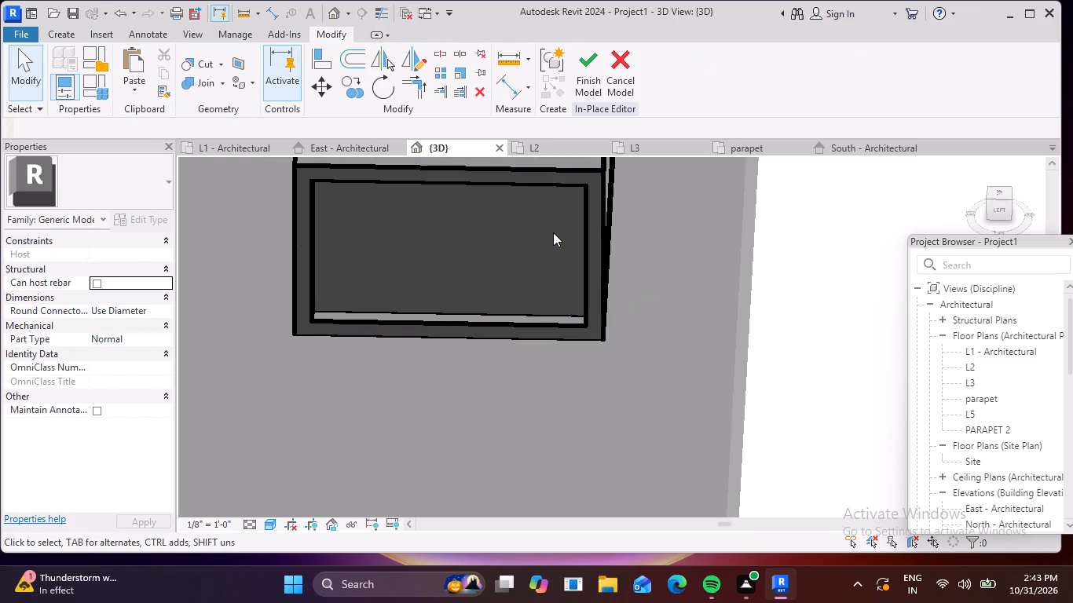
key("Escape")
Start a similar void extrusion from the left block's front void and choose to pick a new work plane for it.
scroll(515, 280, "down", 6)
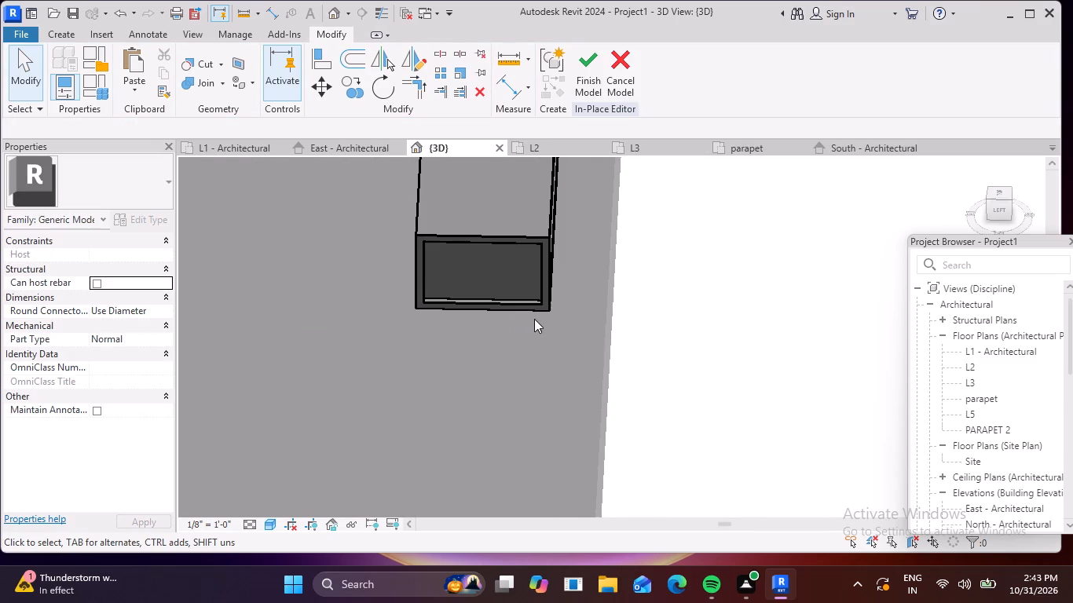
middle_click_drag(608, 314, 489, 401, "shift")
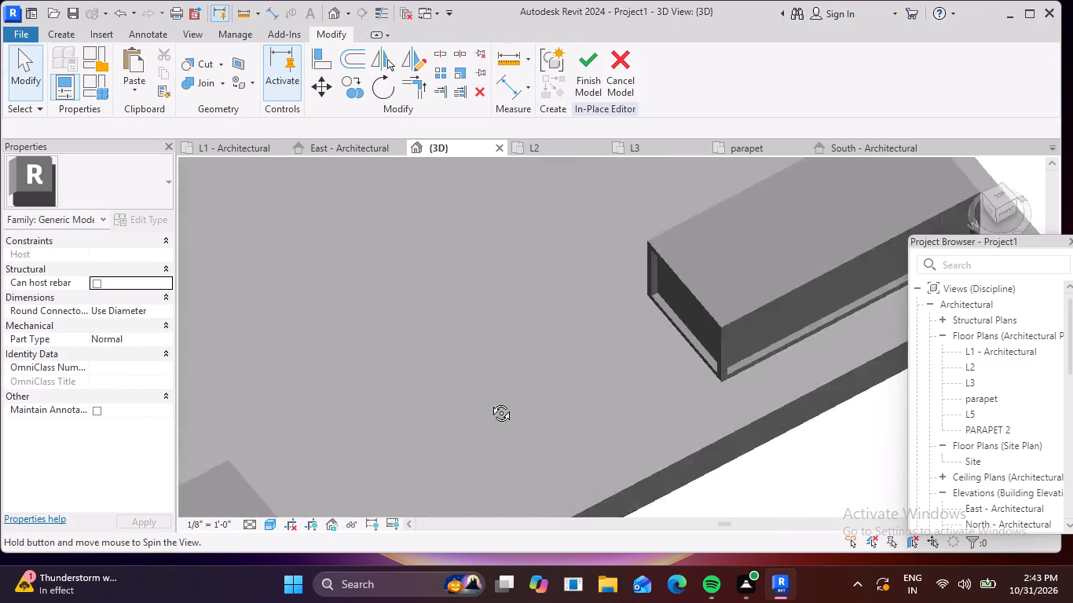
middle_click_drag(489, 401, 344, 411, "shift")
scroll(244, 336, "up", 3)
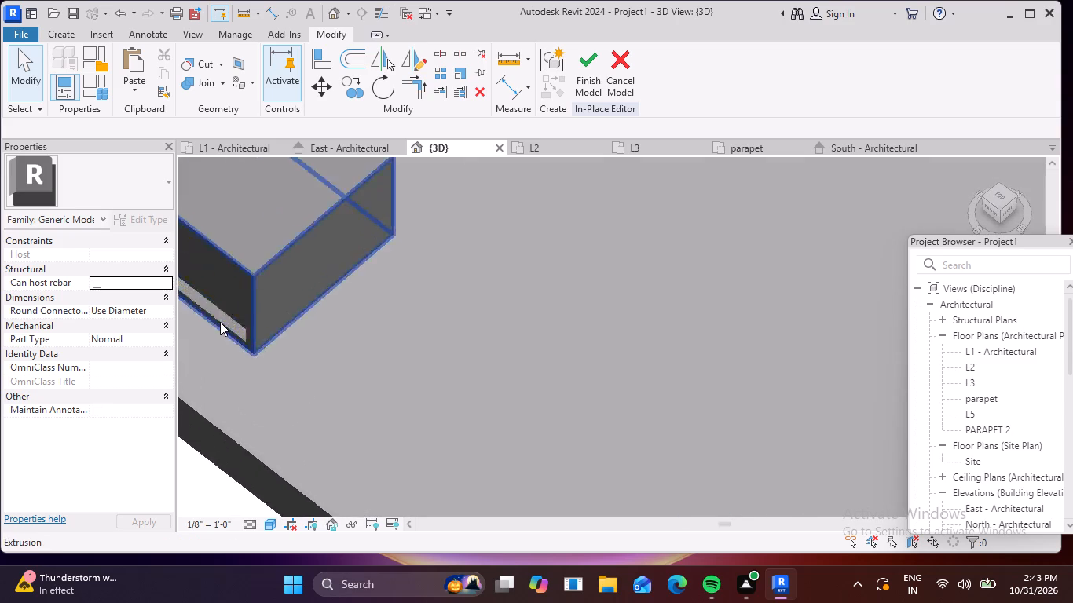
scroll(220, 321, "down", 2)
middle_click_drag(222, 321, 255, 312)
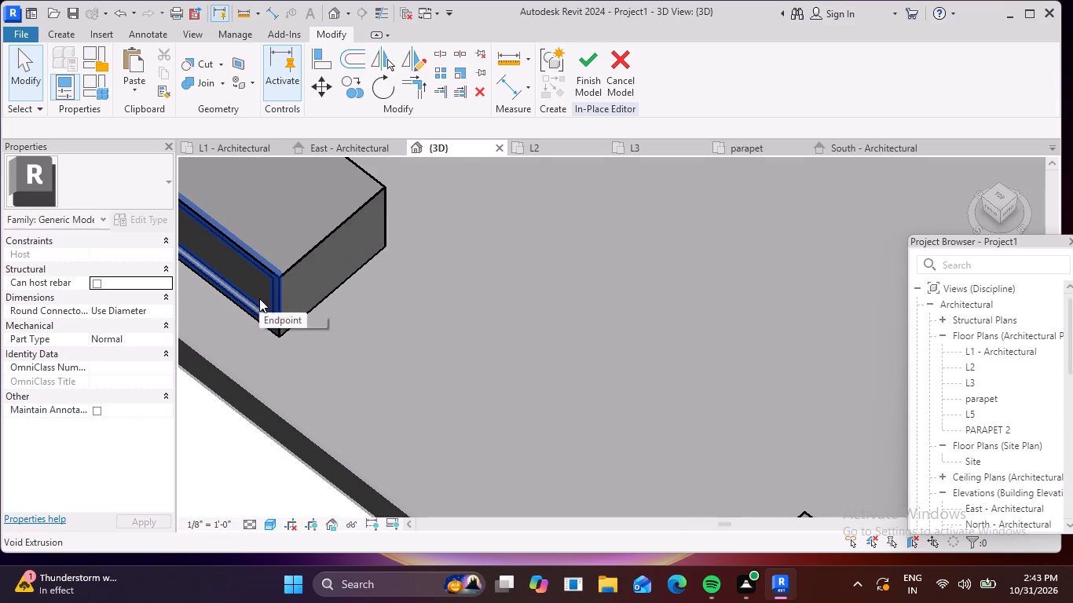
left_click(259, 298)
left_click(546, 75)
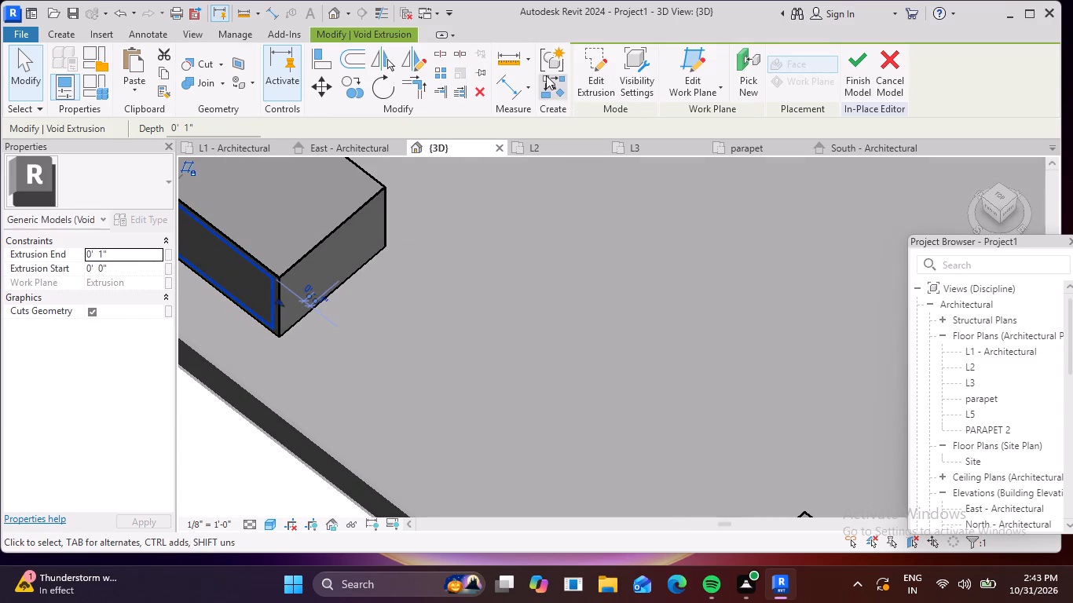
left_click(724, 82)
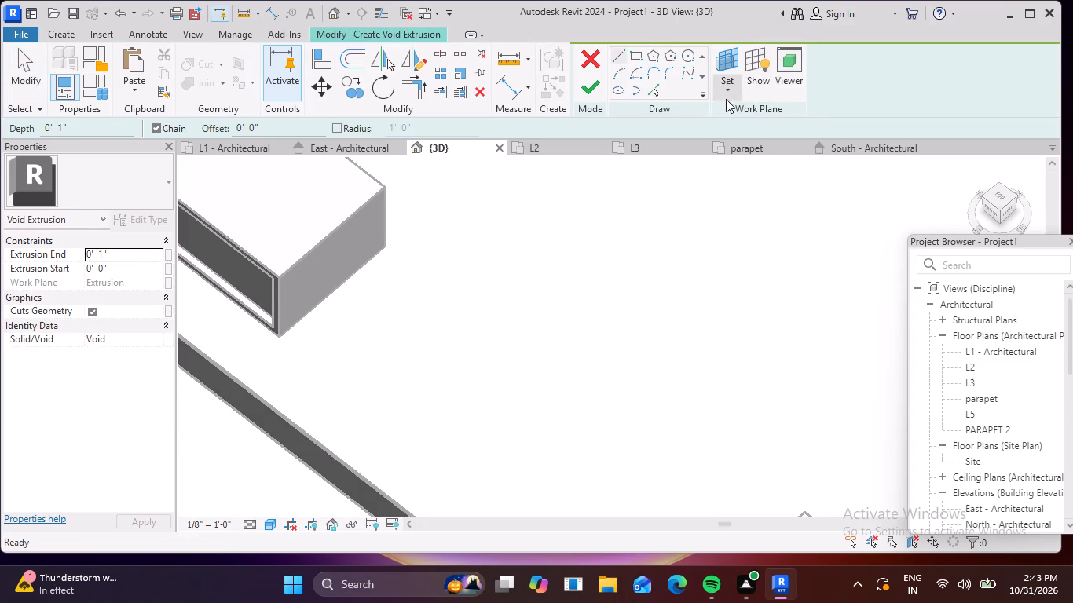
left_click(734, 119)
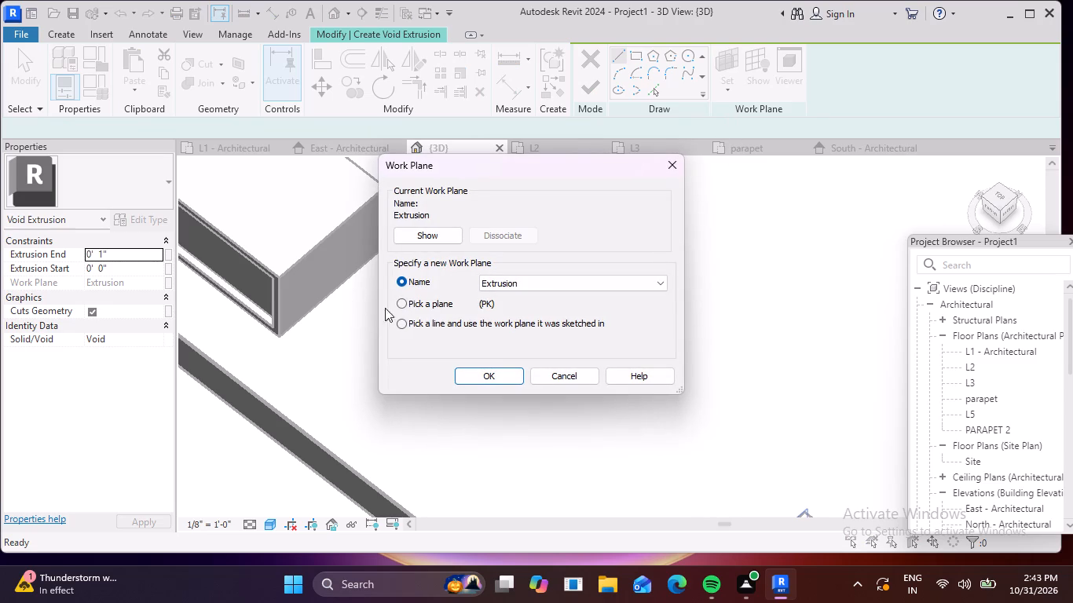
left_click(395, 299)
left_click(400, 301)
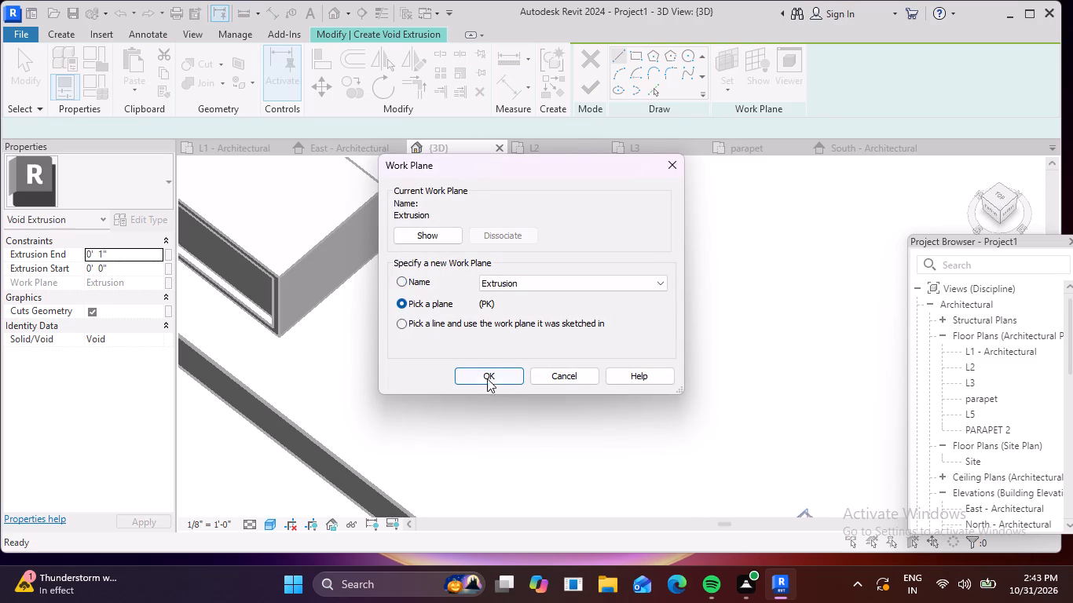
left_click(489, 382)
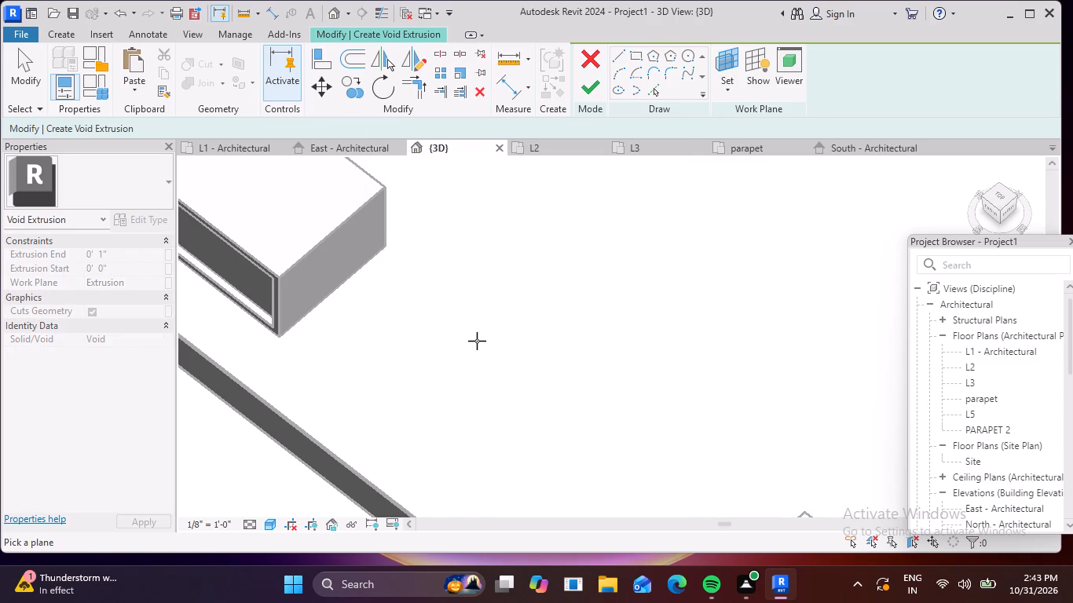
middle_click_drag(477, 341, 438, 208)
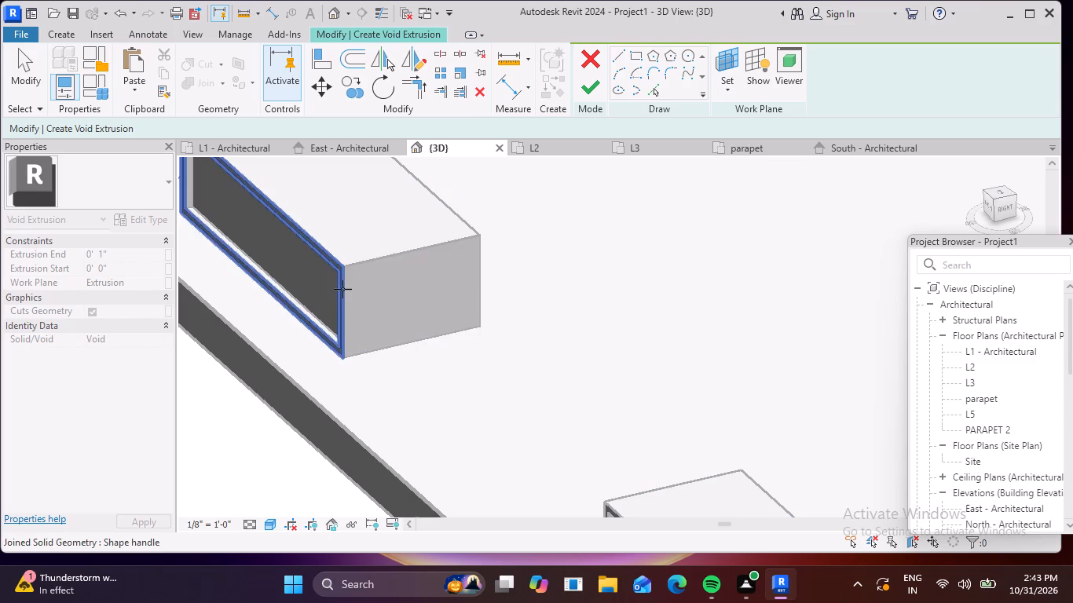
Sketch a 1'-4" by 0'-10" rectangle, offset 1" inside the left block's end face toward the right block, and finish the 1" void extrusion.
left_click(632, 58)
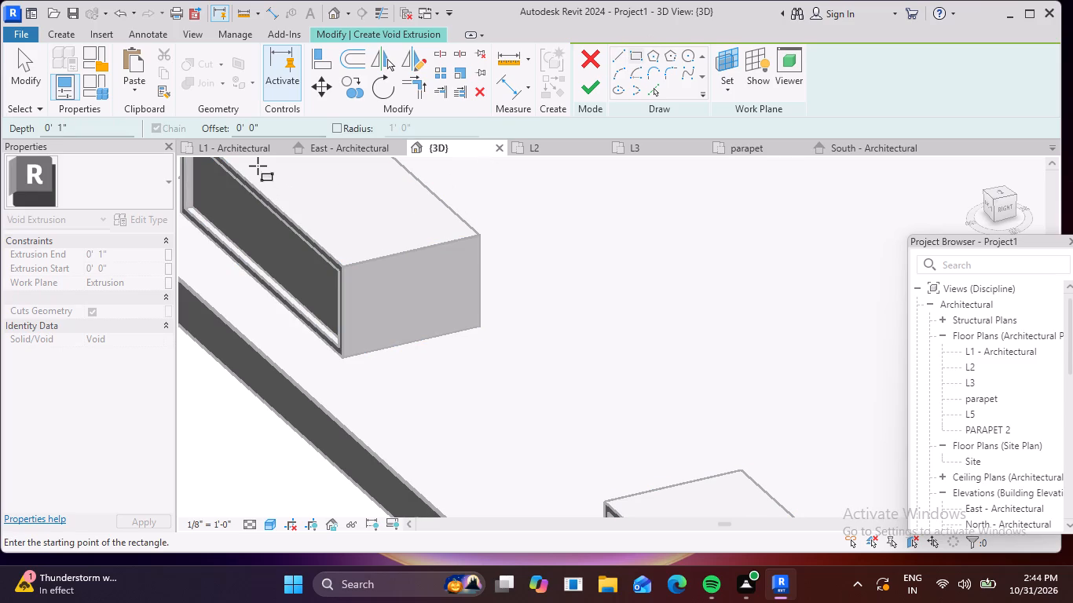
left_click(275, 130)
key("BackSpace")
key("BackSpace")
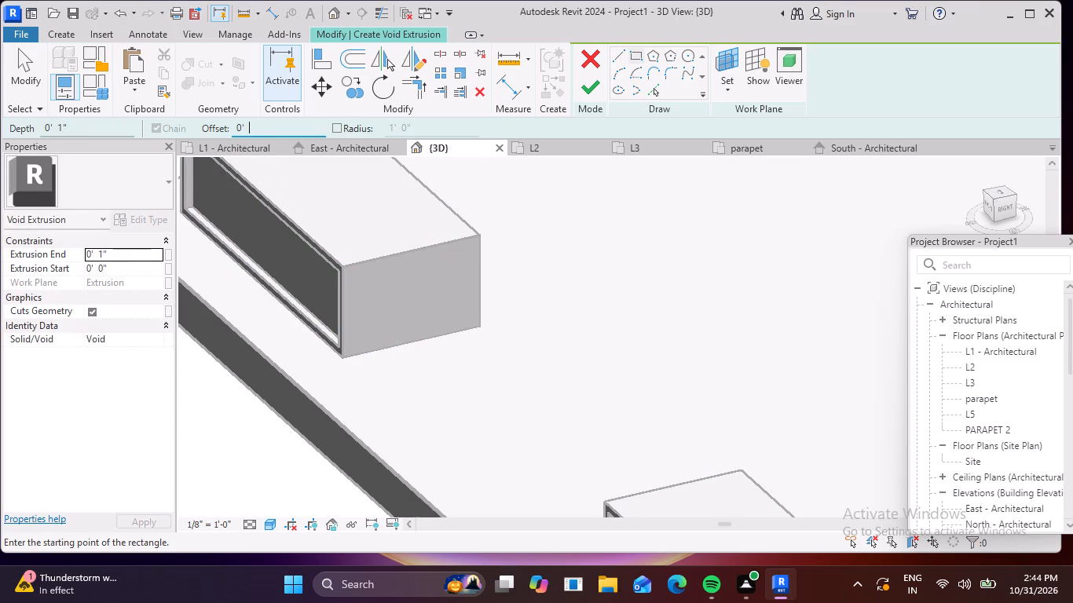
key("1")
key("shift+quotedbl")
key("Return")
left_click(344, 268)
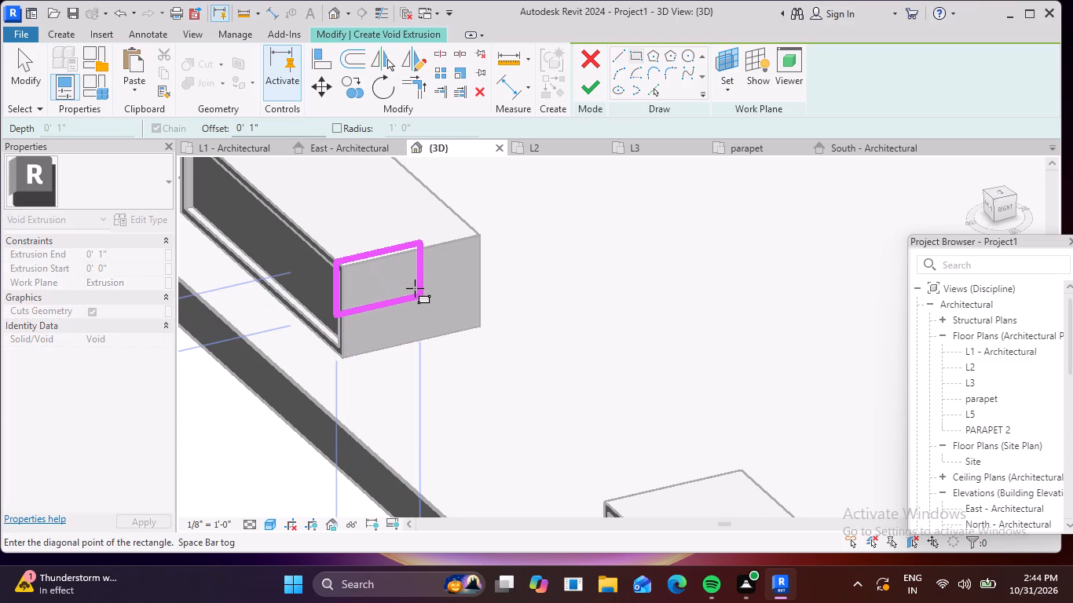
key("space")
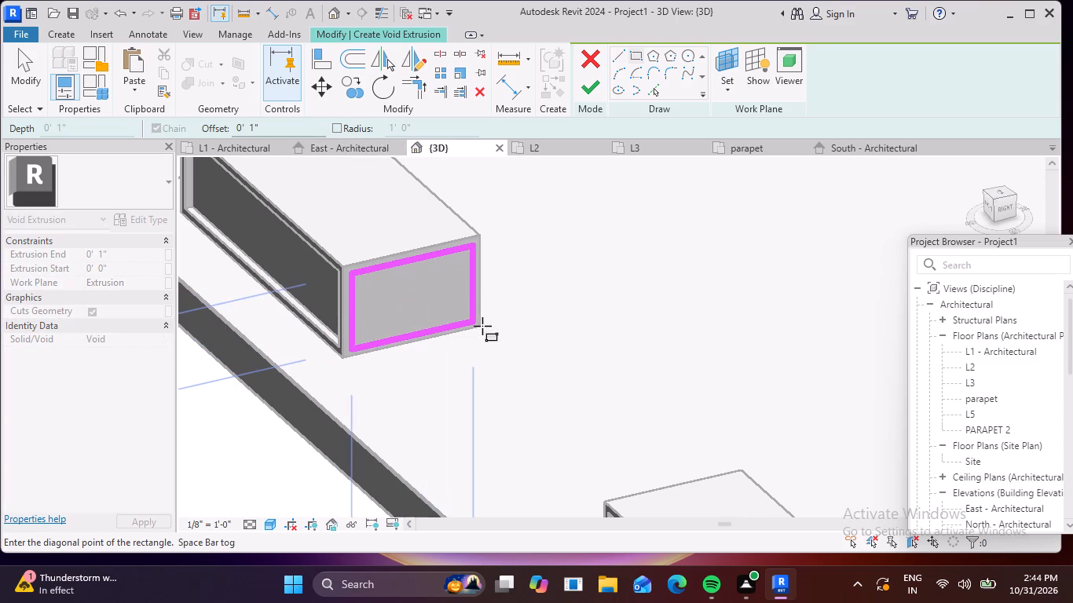
left_click(478, 327)
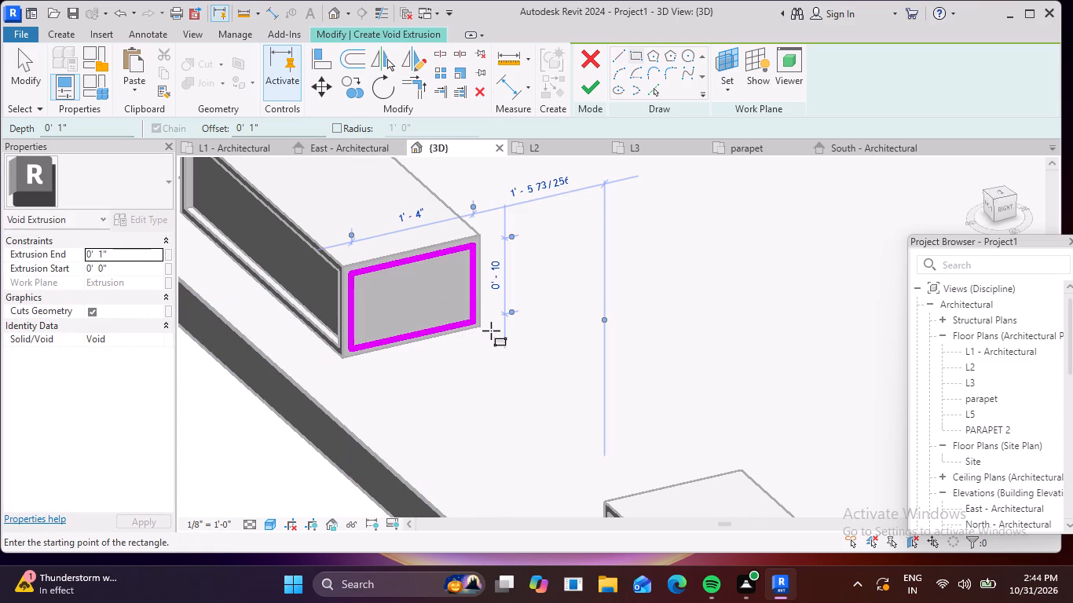
key("Escape")
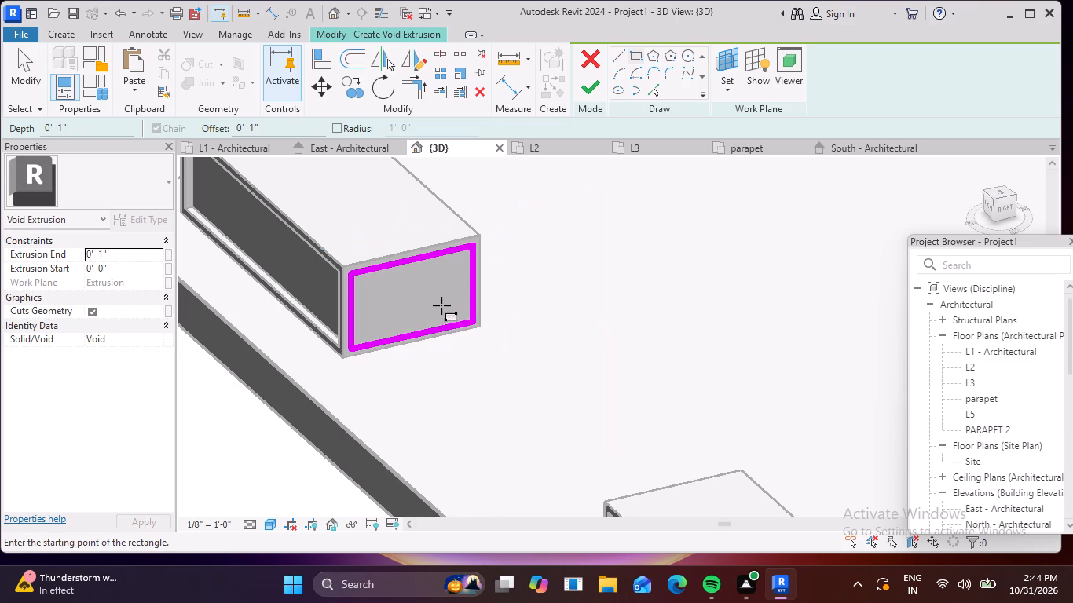
left_click(591, 85)
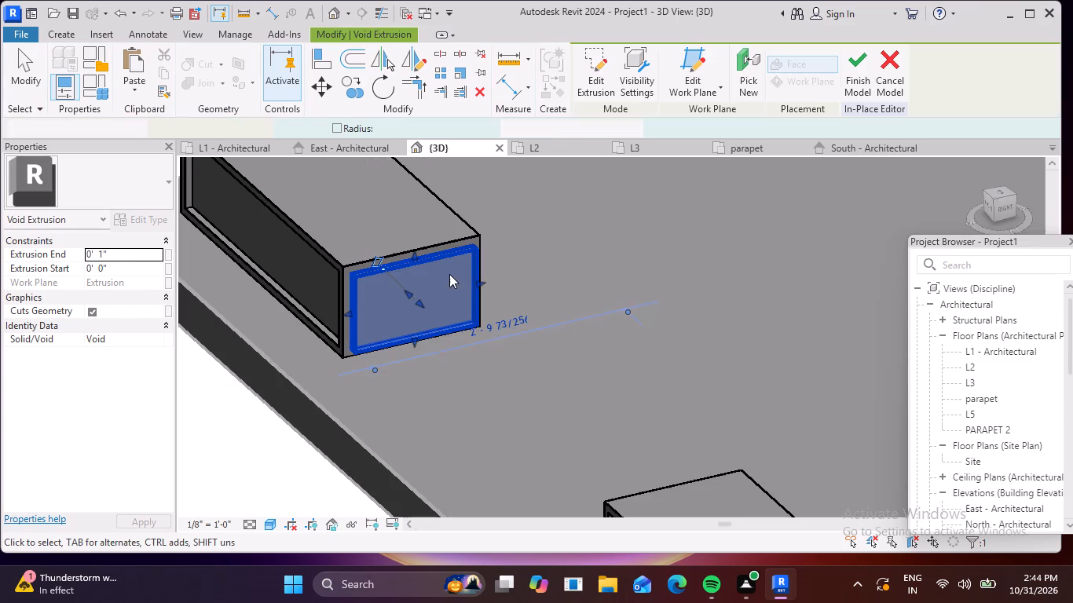
left_click(434, 279)
key("Escape")
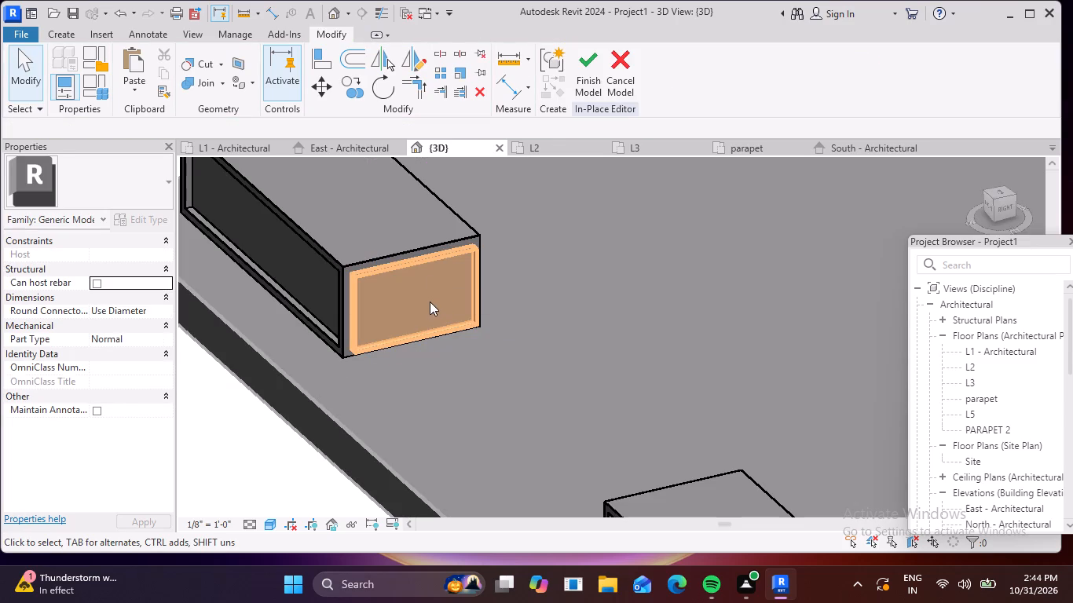
left_click(428, 301)
left_click(428, 301)
key("Escape")
key("Escape")
scroll(428, 301, "down", 5)
key("Escape")
key("Escape")
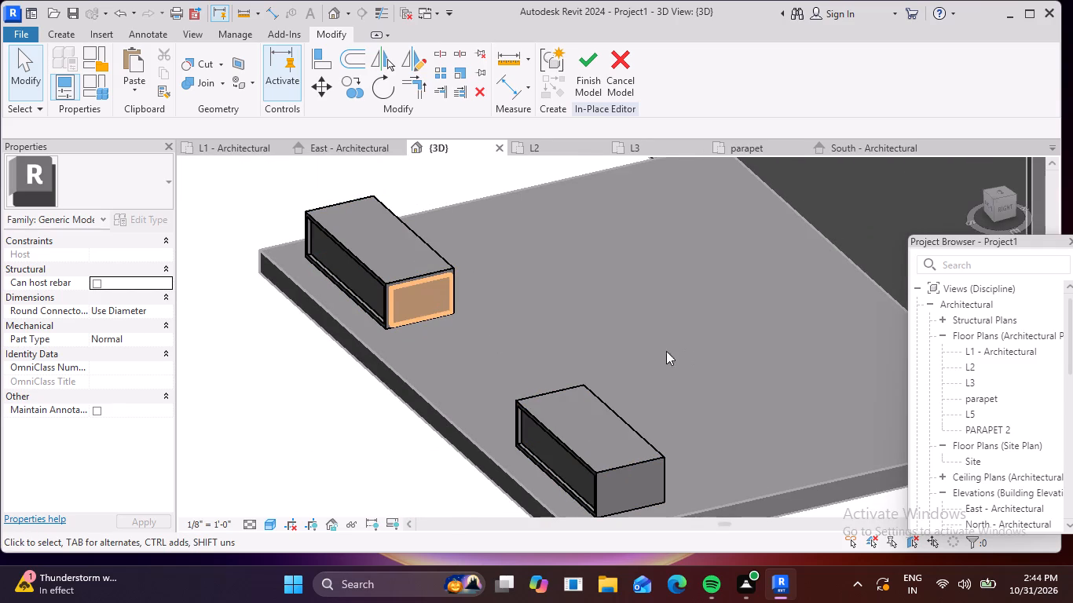
Select the void extrusion standing free between the two blocks.
middle_click_drag(412, 364, 447, 371, "shift")
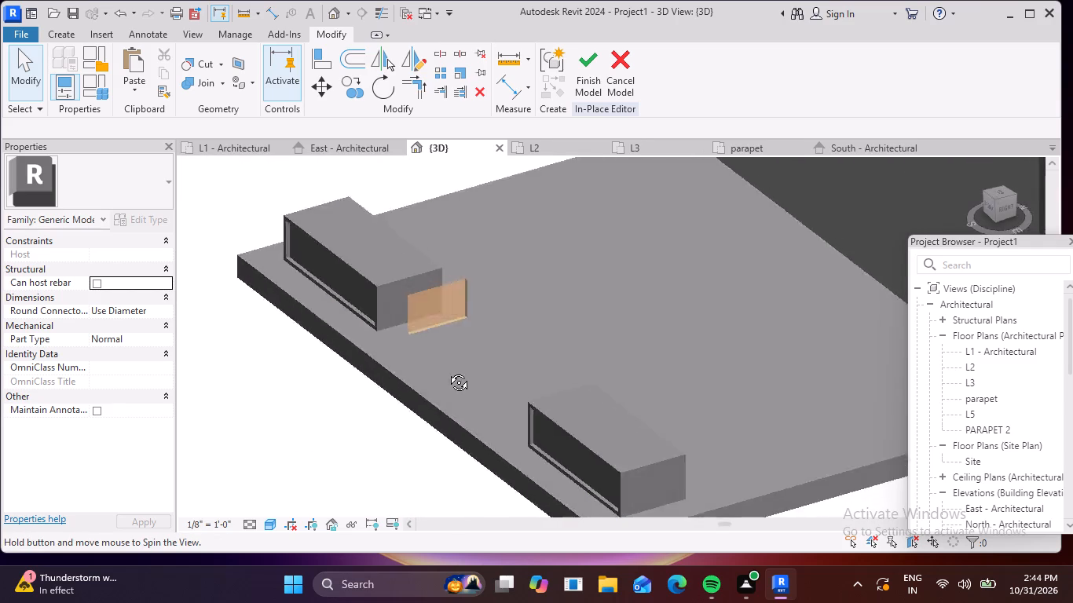
middle_click_drag(447, 371, 460, 372, "shift")
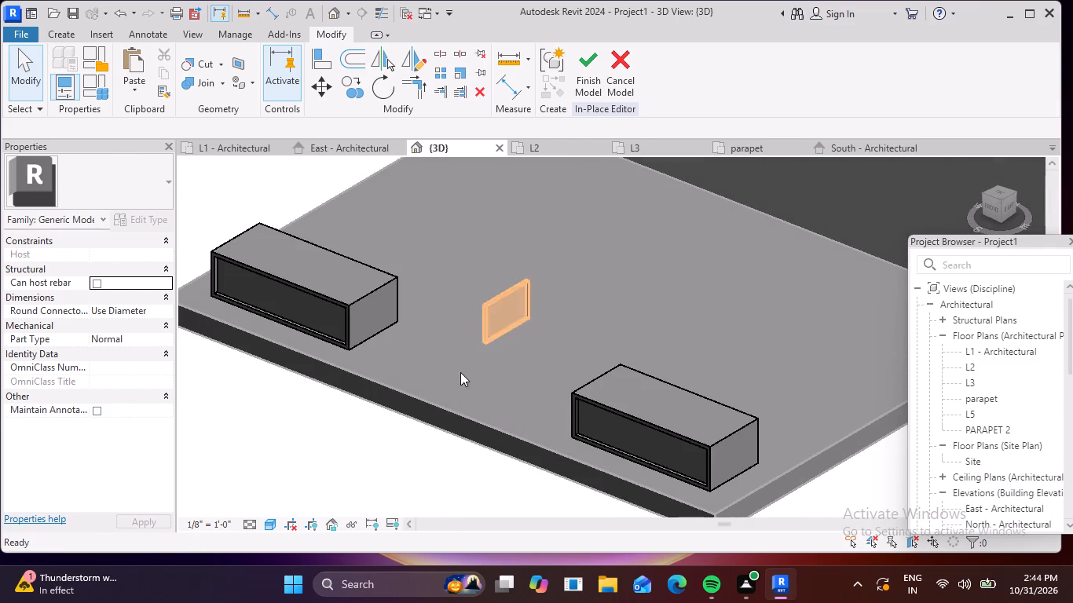
left_click(512, 309)
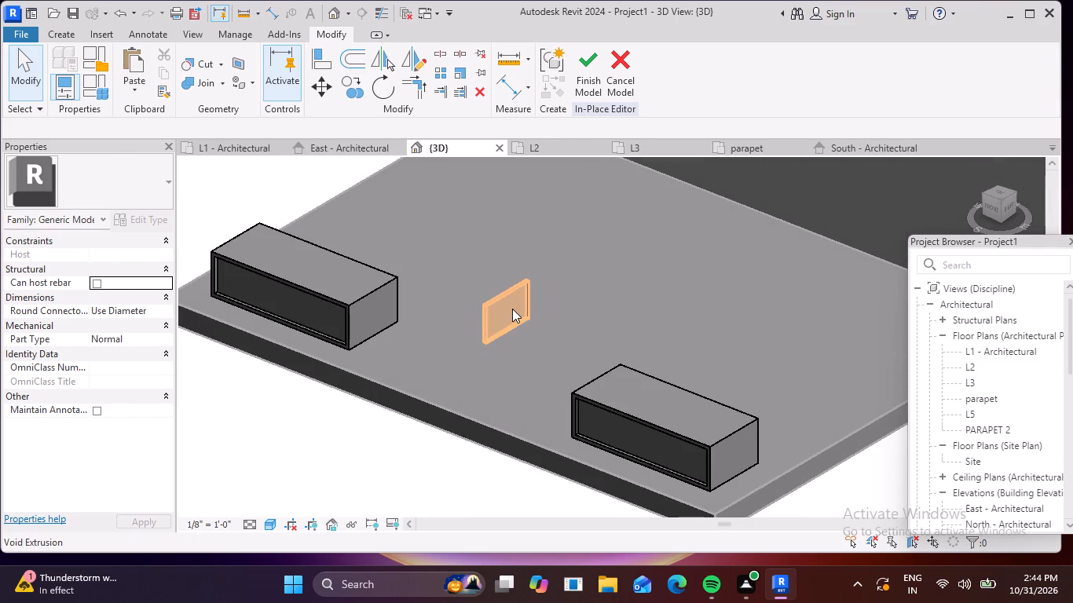
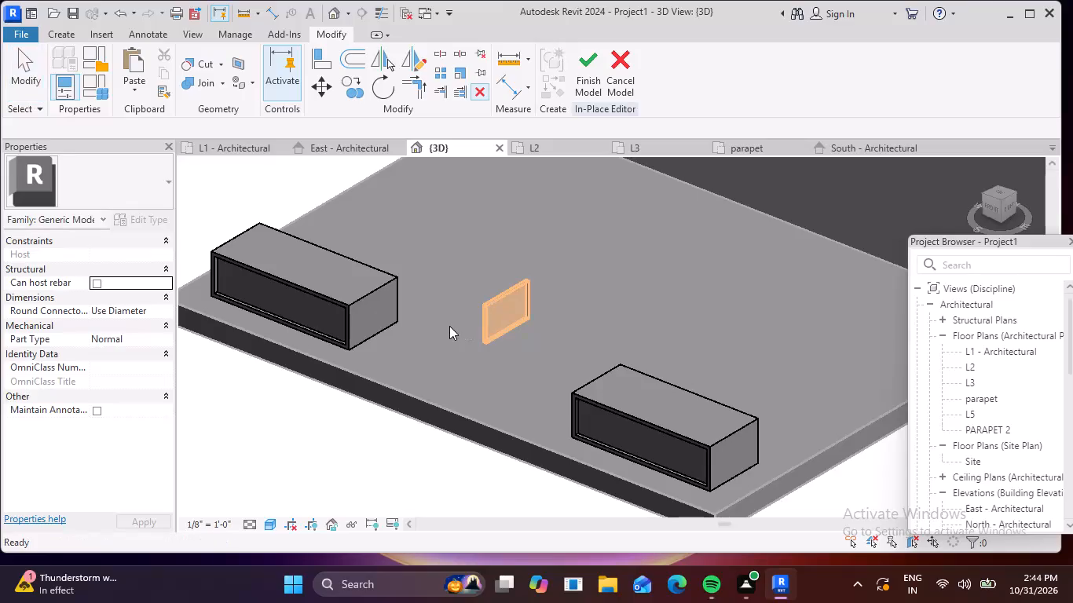
Delete the void extrusion standing free between the two blocks.
key("Delete")
key("Delete")
key("Escape")
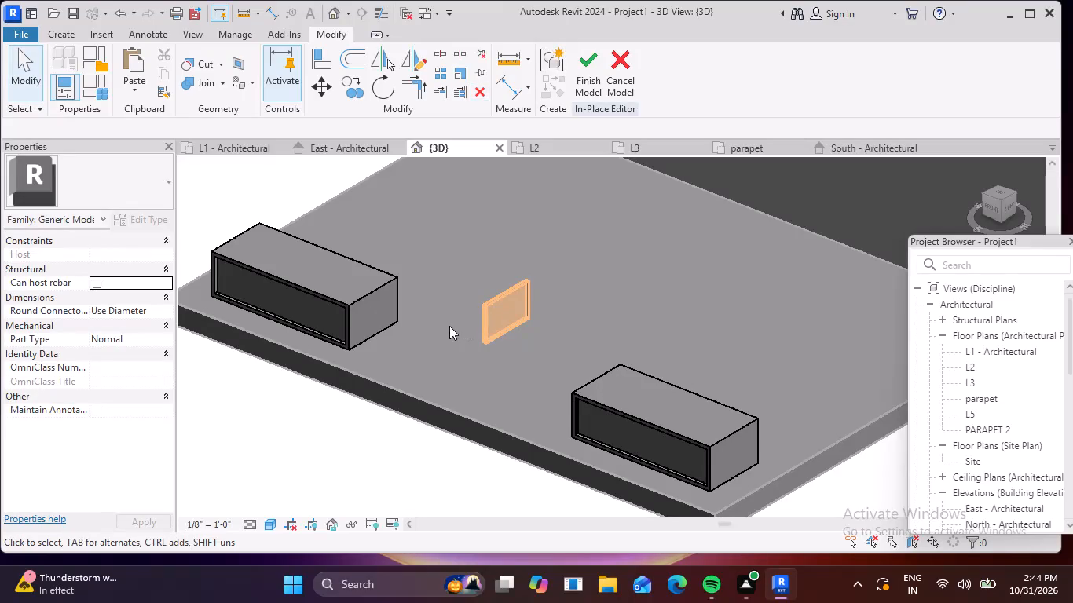
key("Delete")
key("Delete")
key("Delete")
key("Escape")
key("Delete")
key("Delete")
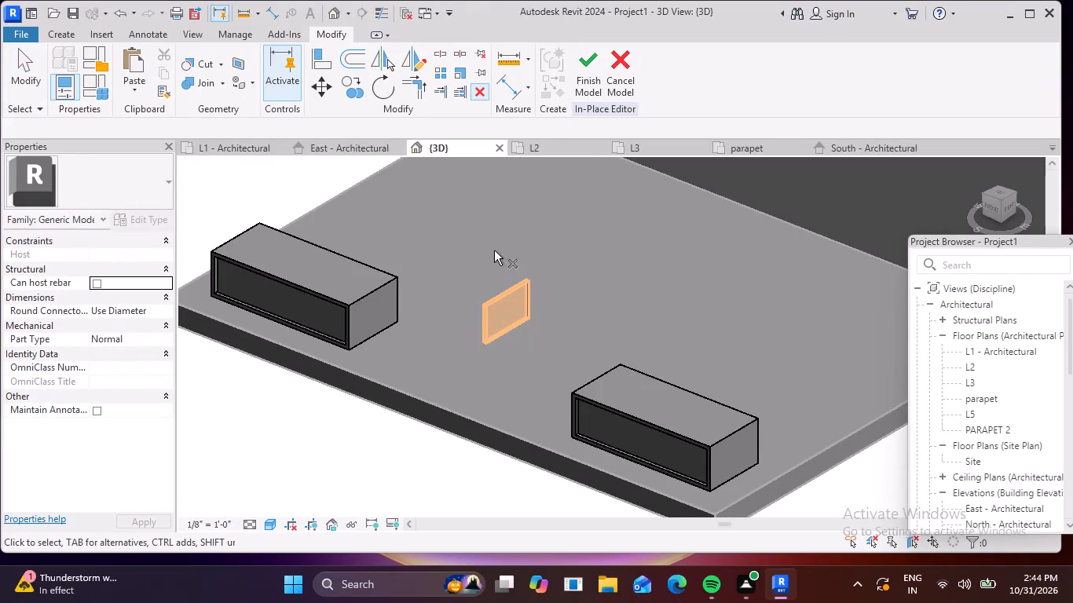
left_click(507, 293)
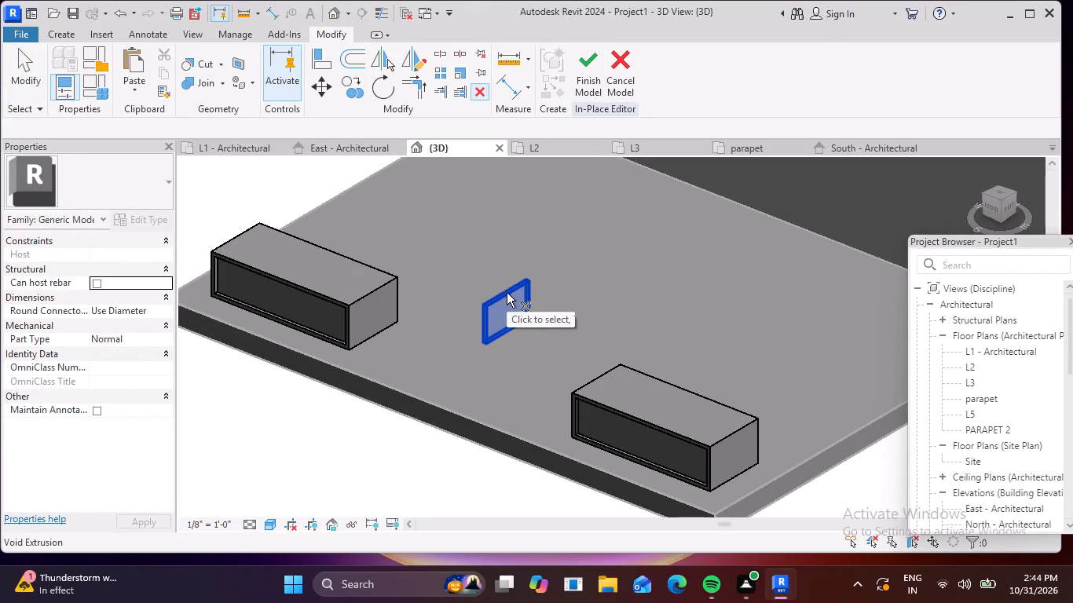
key("Delete")
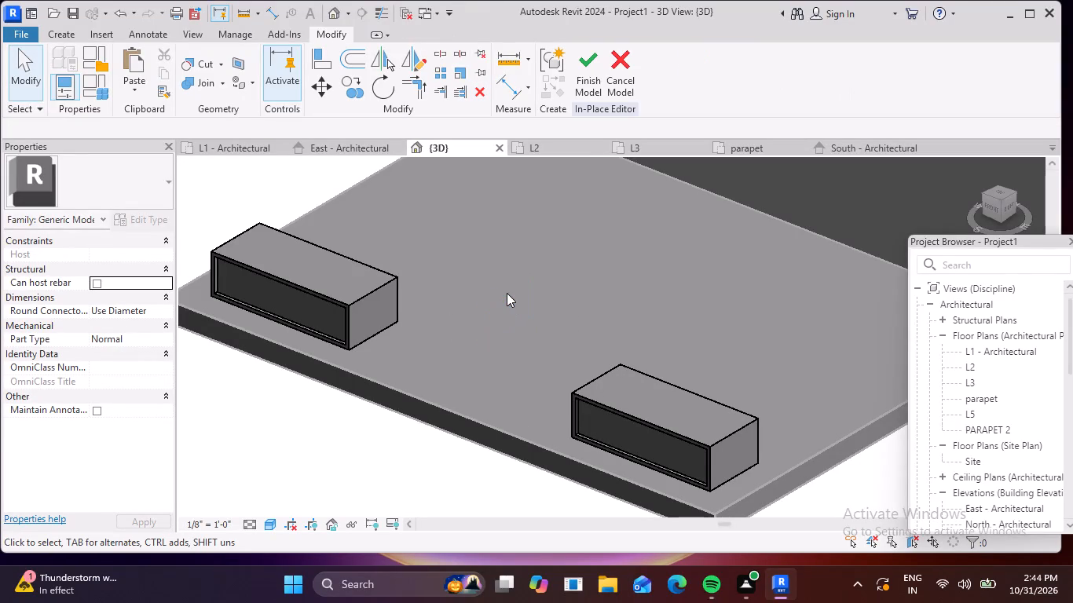
Start a similar void extrusion from the left block's front void, with the block's end face toward the right block as work plane.
scroll(320, 363, "up", 4)
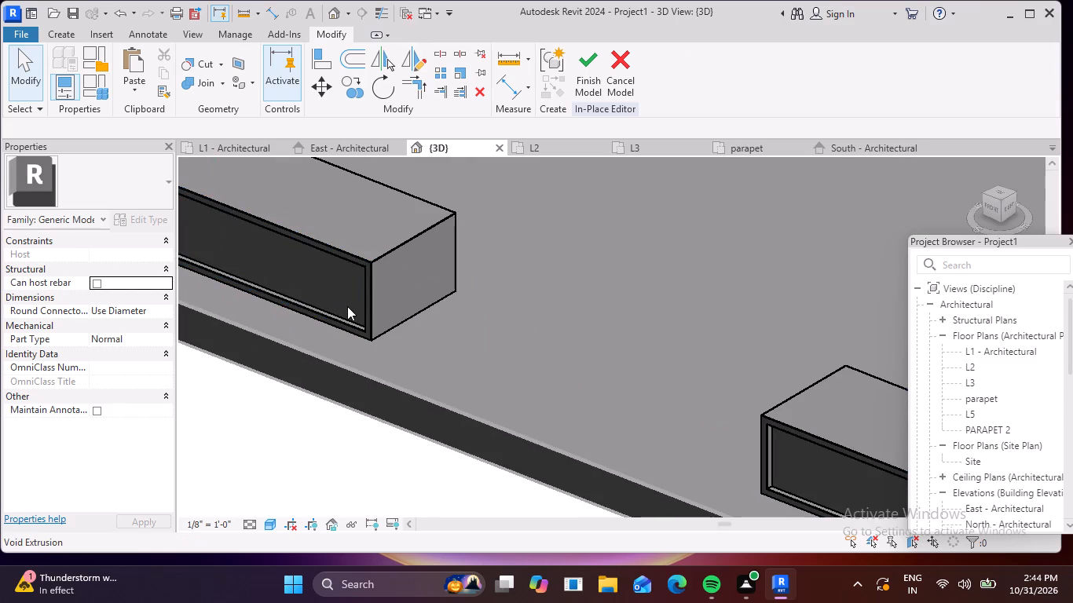
left_click(346, 312)
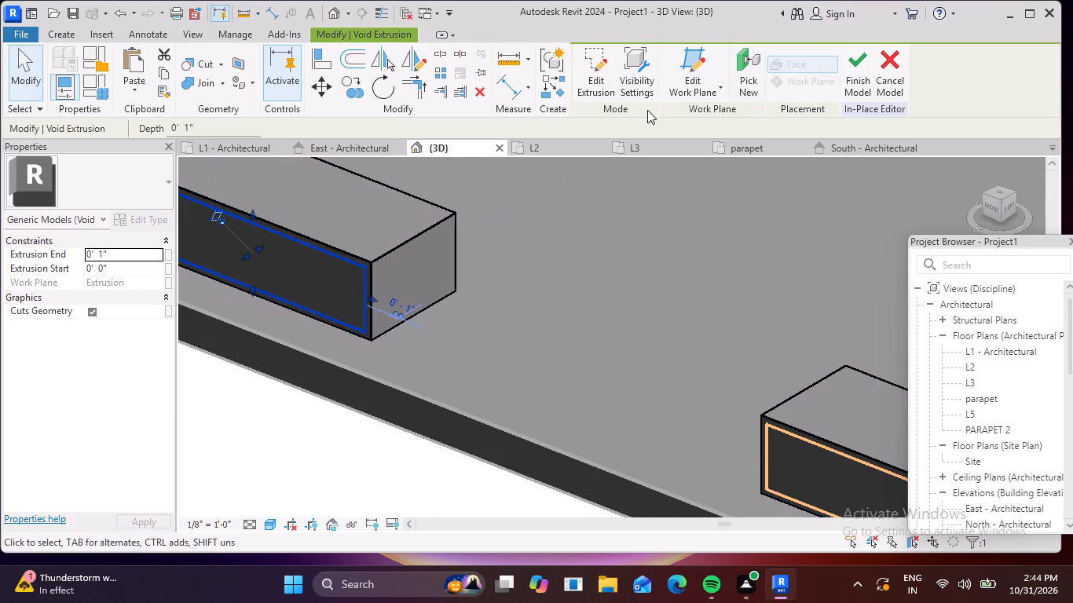
left_click(555, 89)
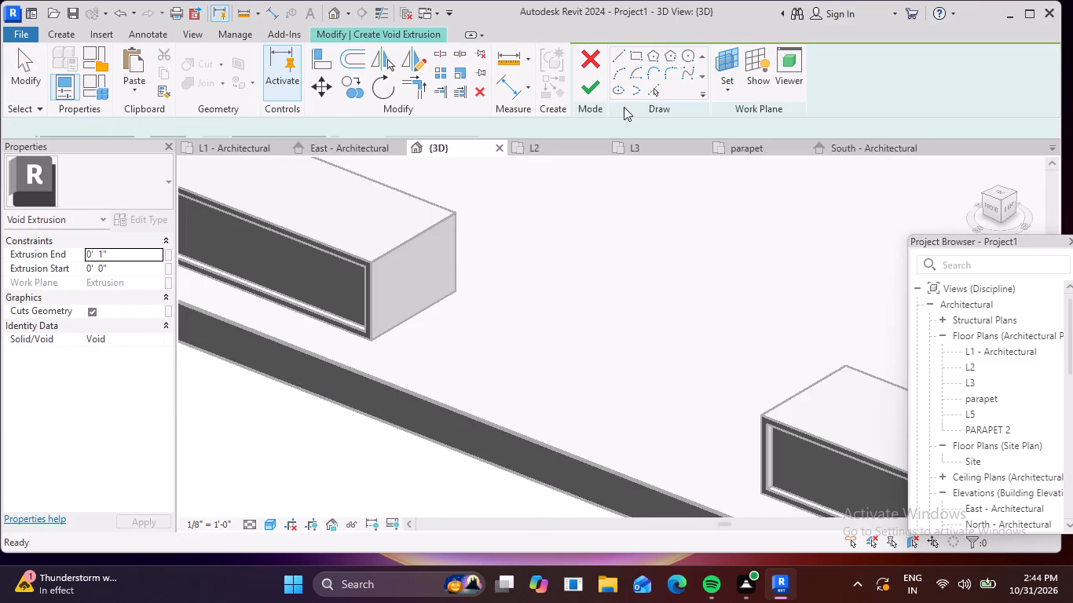
left_click(731, 68)
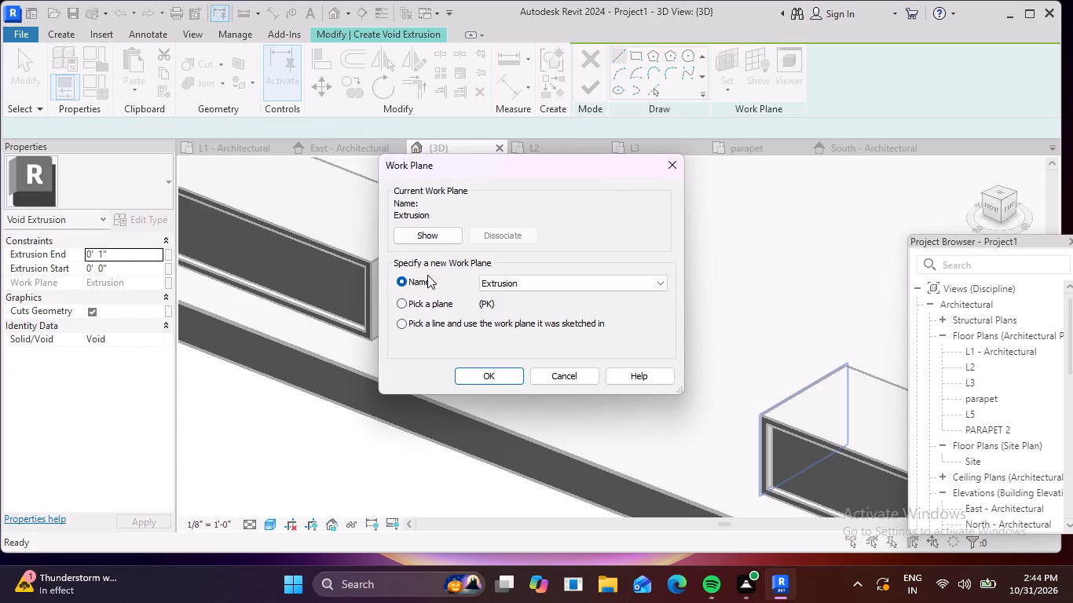
left_click(401, 302)
left_click(495, 373)
scroll(490, 350, "down", 1)
middle_click_drag(489, 350, 449, 375)
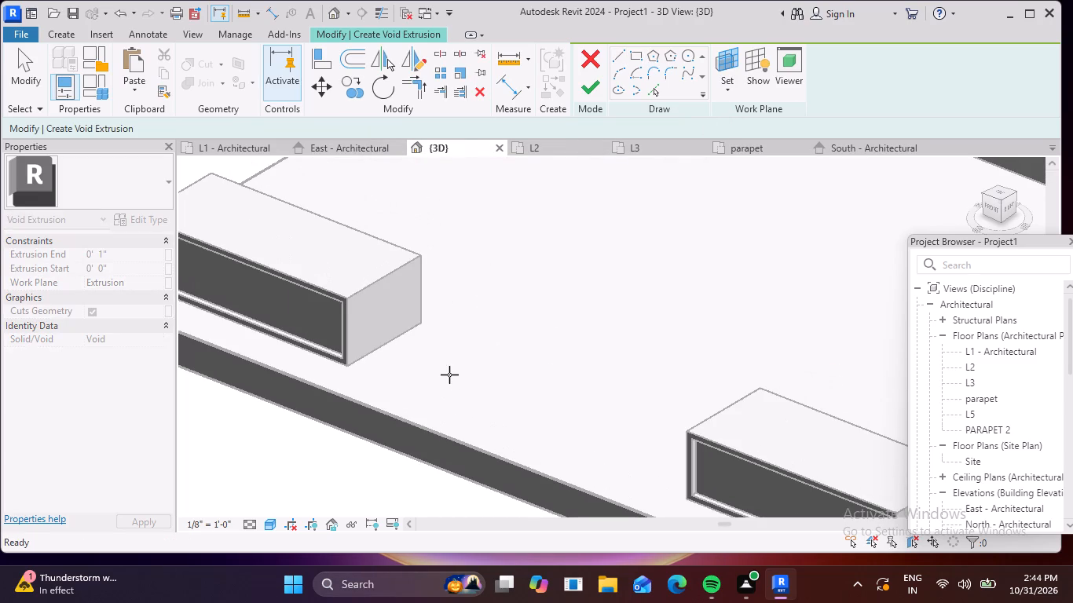
left_click(372, 290)
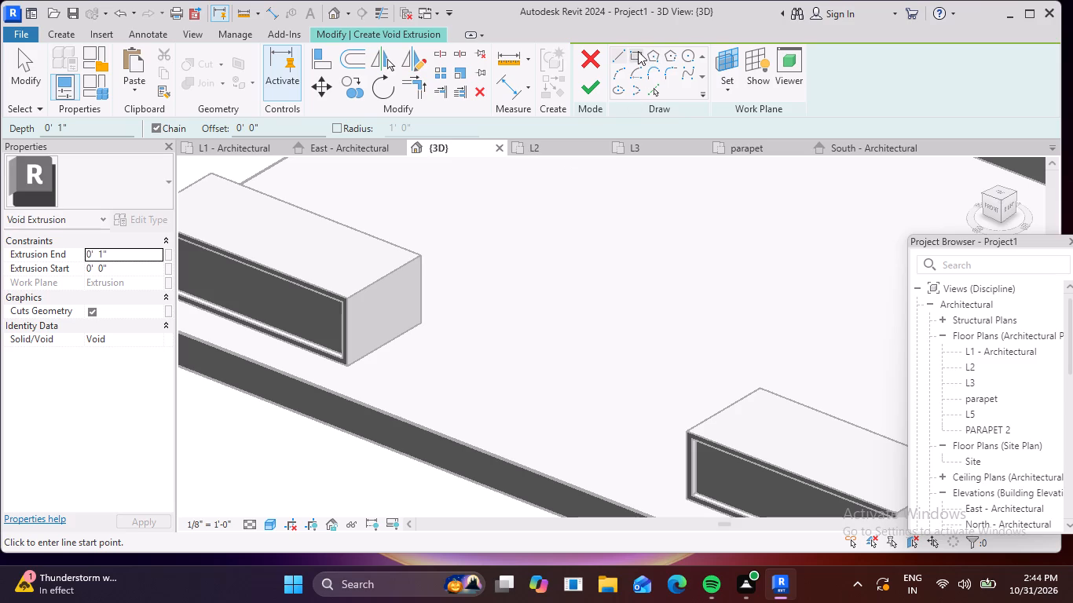
Sketch a rectangle with a 1" offset inside the left block's end face and finish the 1" deep void extrusion.
left_click(630, 53)
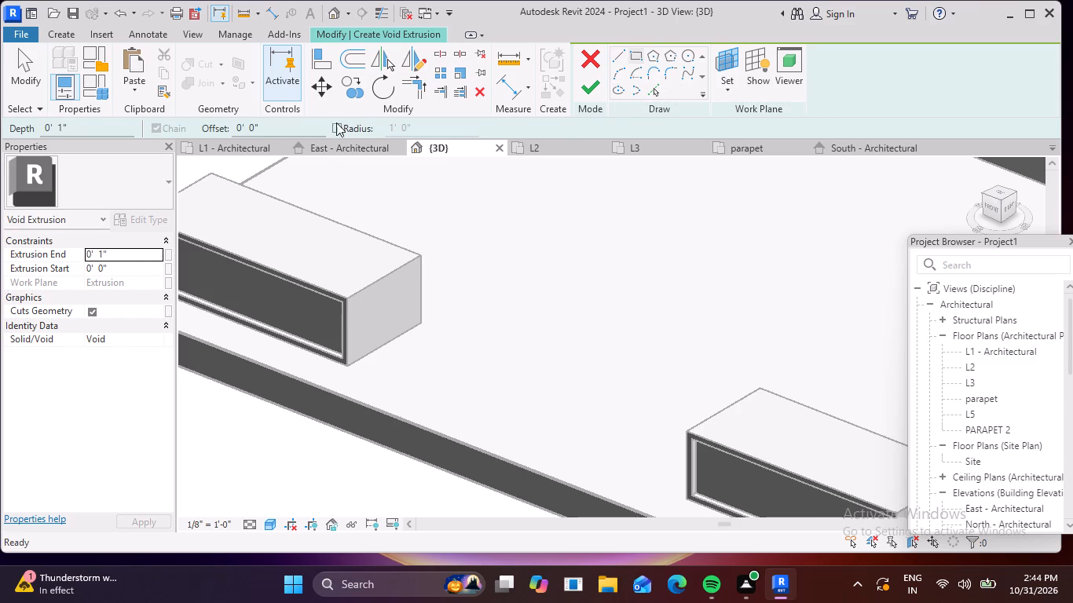
left_click(284, 126)
key("BackSpace")
key("BackSpace")
type("1\"")
key("Return")
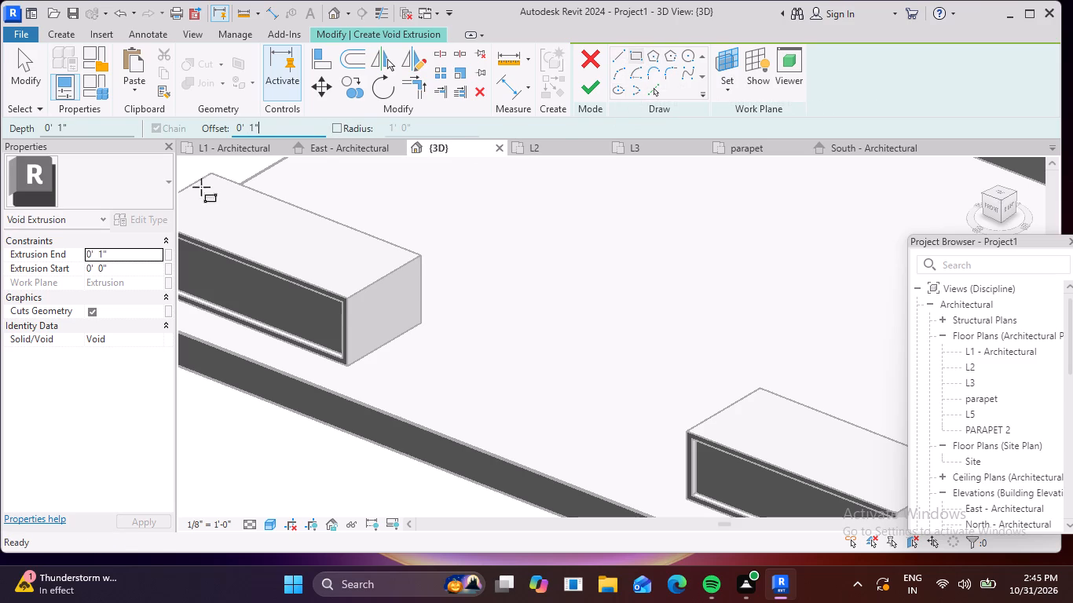
left_click(343, 301)
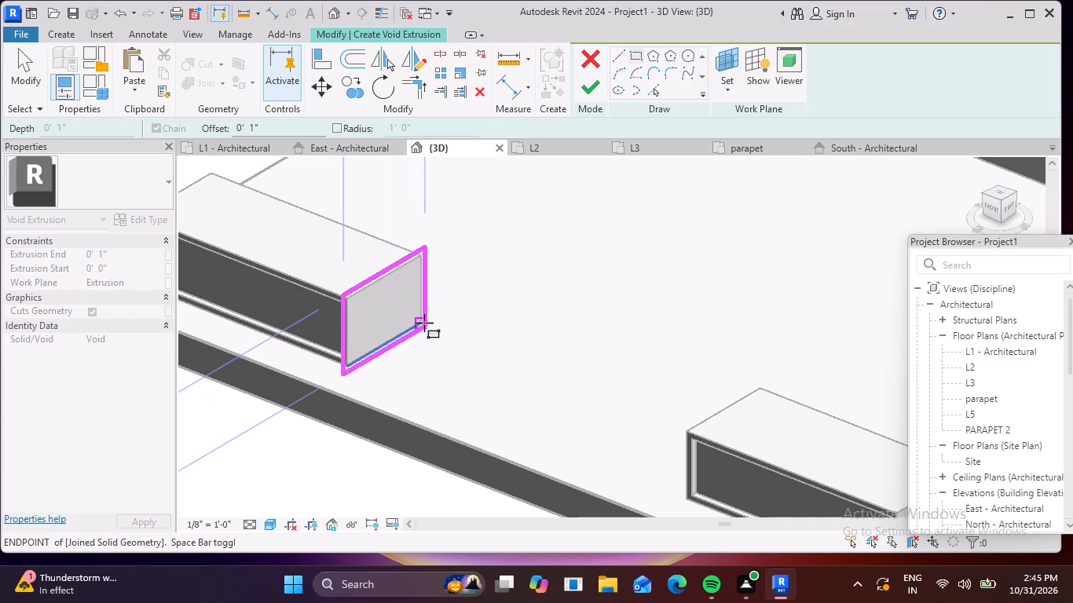
key("space")
scroll(408, 316, "up", 6)
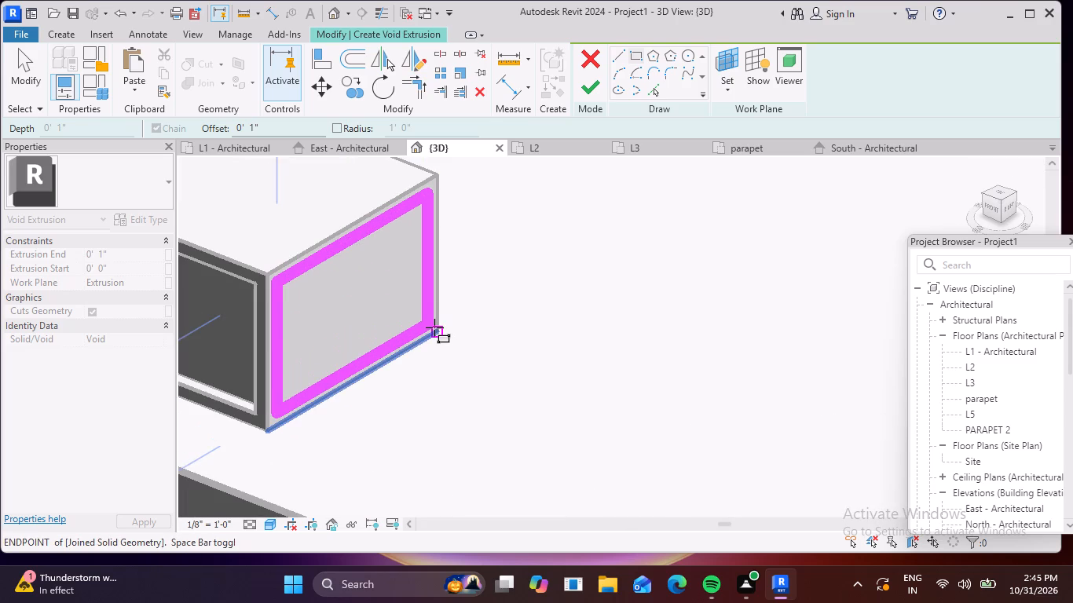
left_click(434, 327)
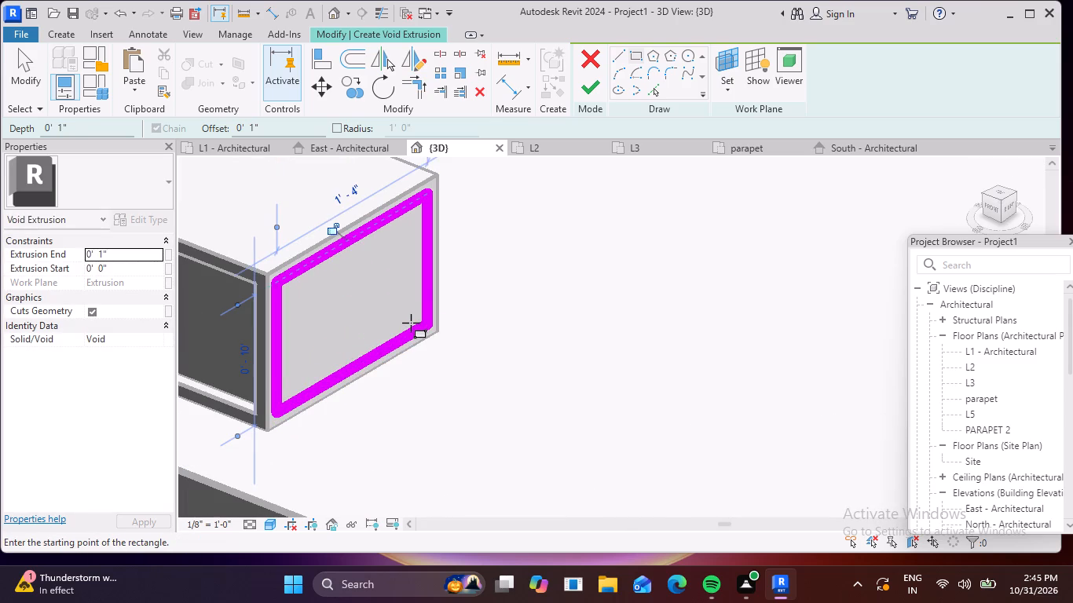
key("Escape")
key("Escape")
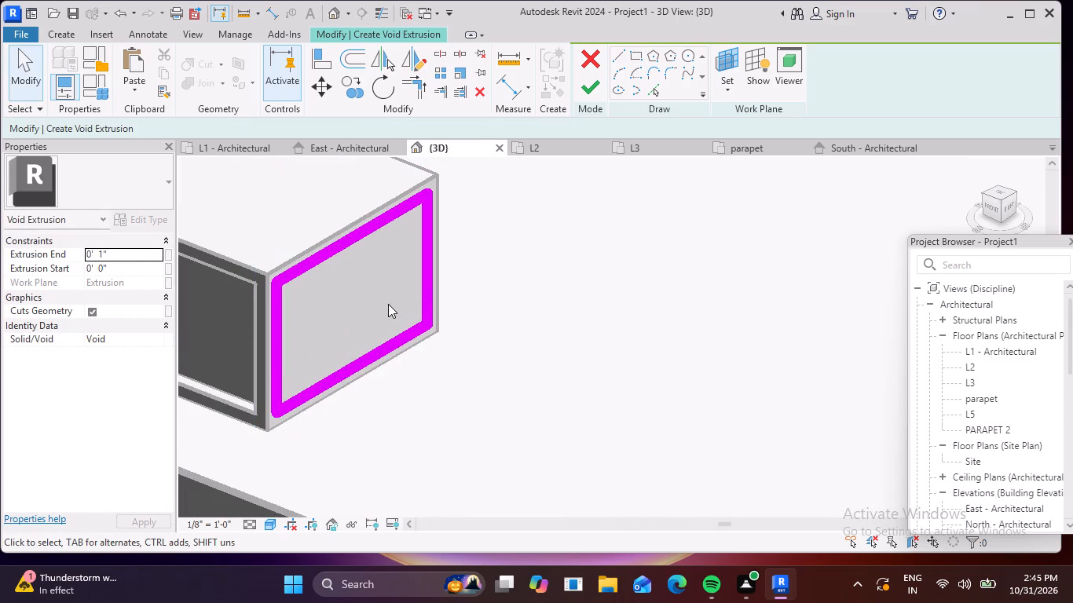
left_click(599, 82)
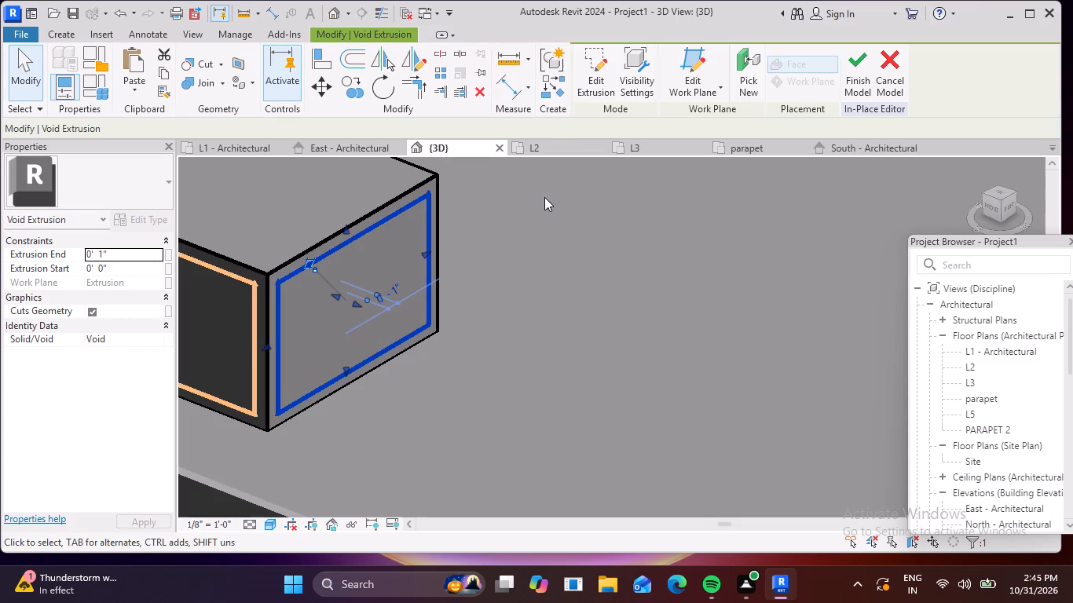
left_click(411, 266)
scroll(432, 276, "down", 5)
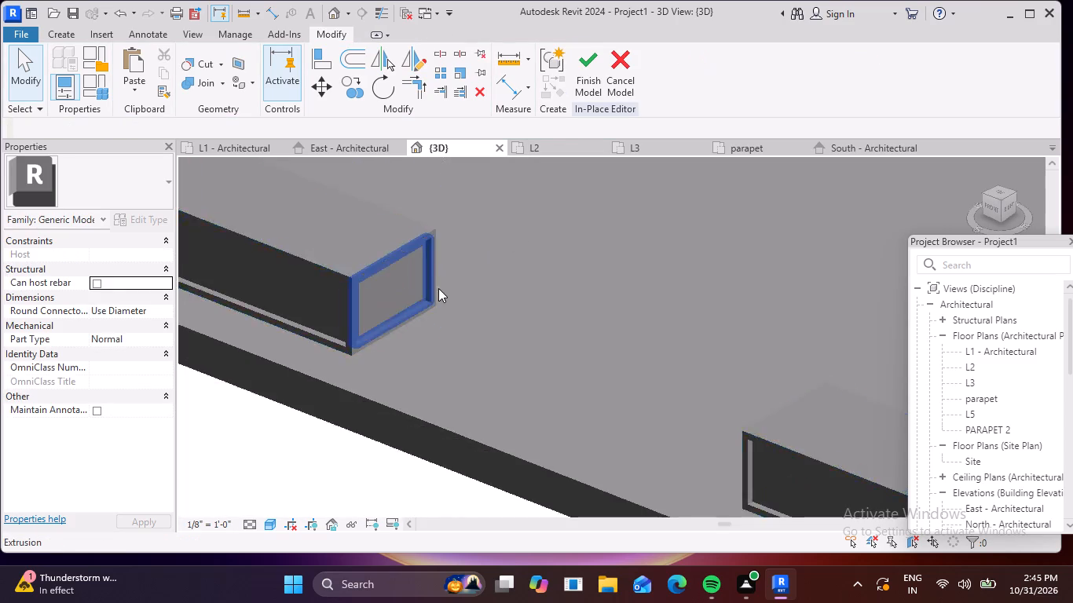
key("Escape")
Start a similar void extrusion from the right block's front void, with the block's end face near the slab corner as work plane.
scroll(541, 315, "down", 2)
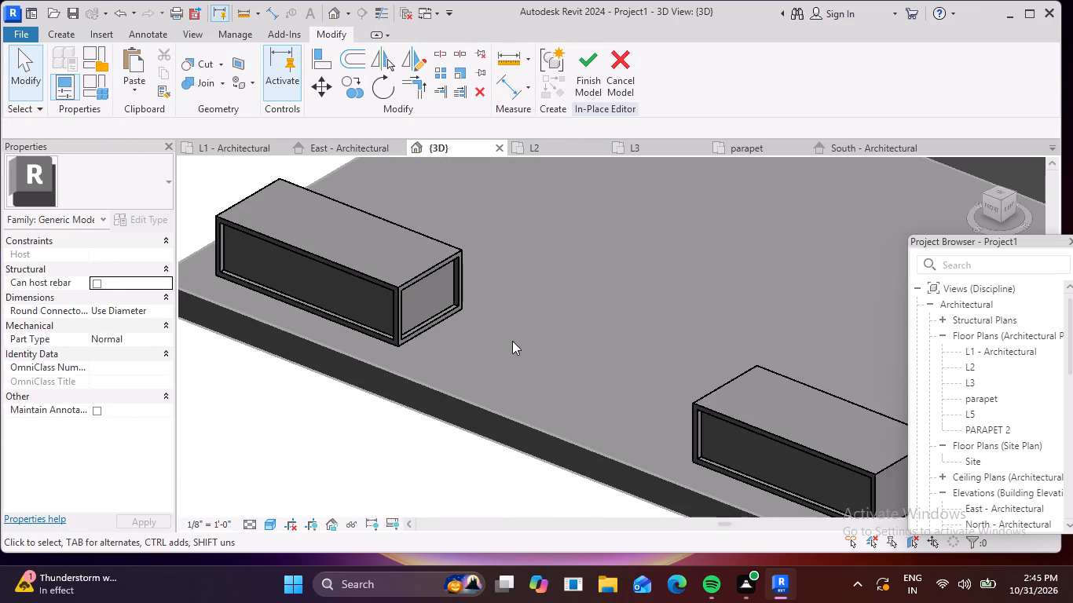
middle_click_drag(526, 334, 400, 239)
middle_click_drag(738, 376, 596, 309)
scroll(679, 333, "up", 6)
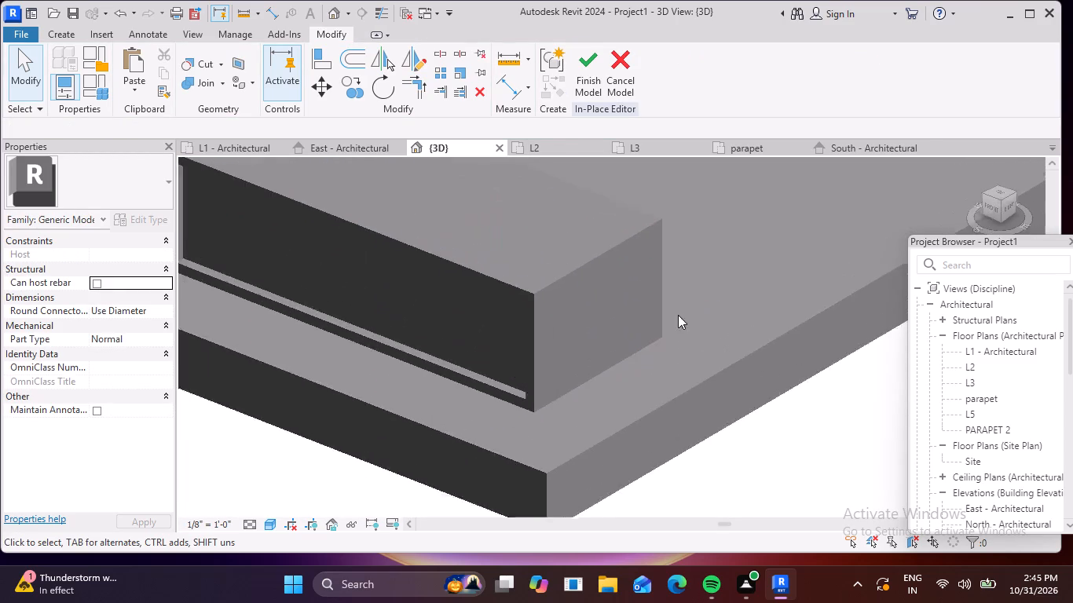
left_click(485, 387)
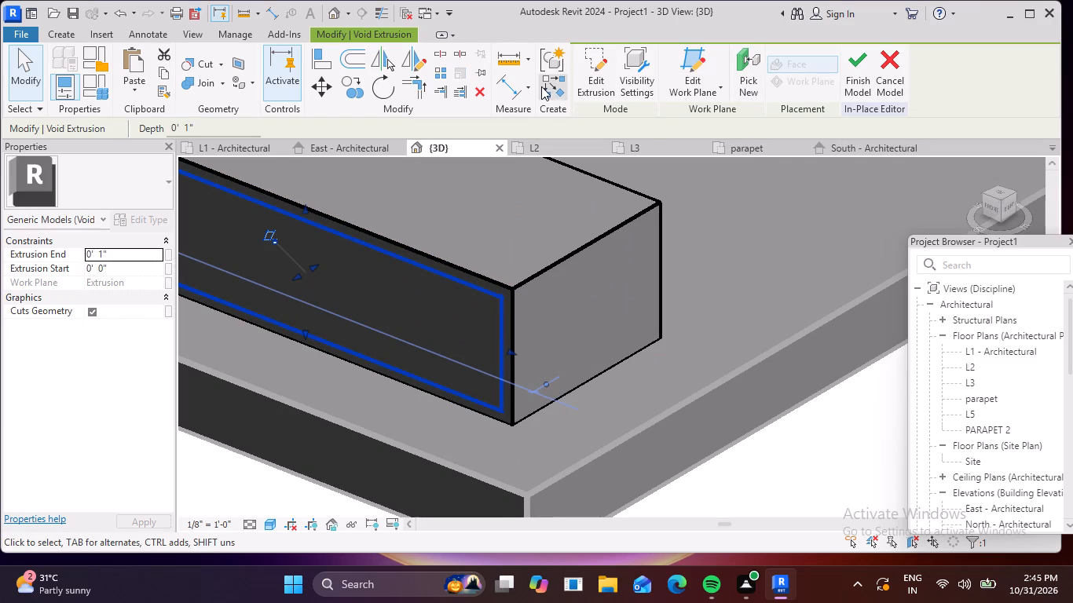
left_click(541, 86)
left_click(733, 88)
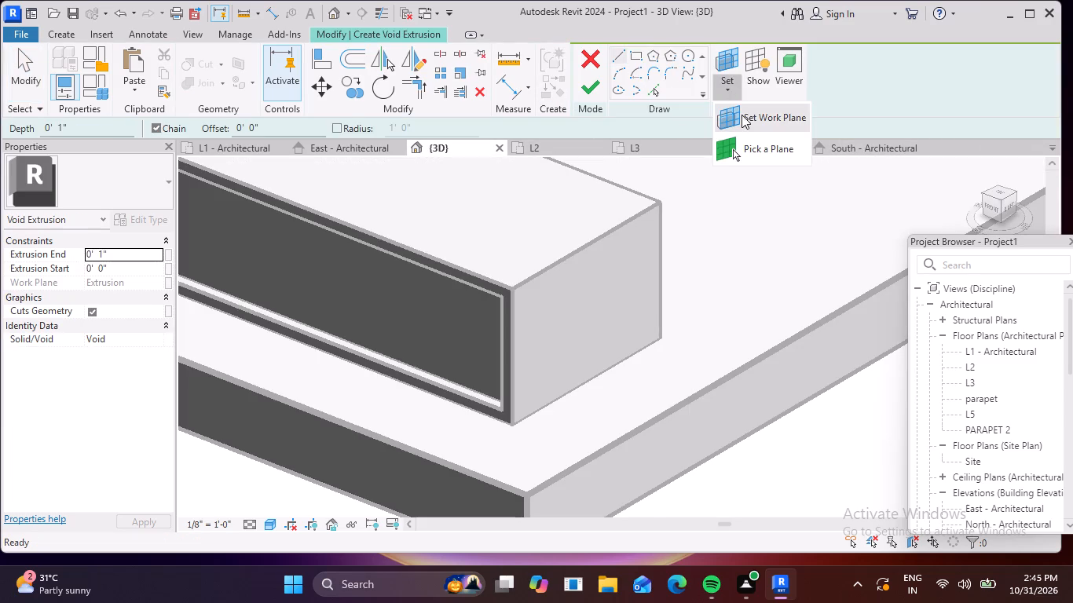
left_click(742, 119)
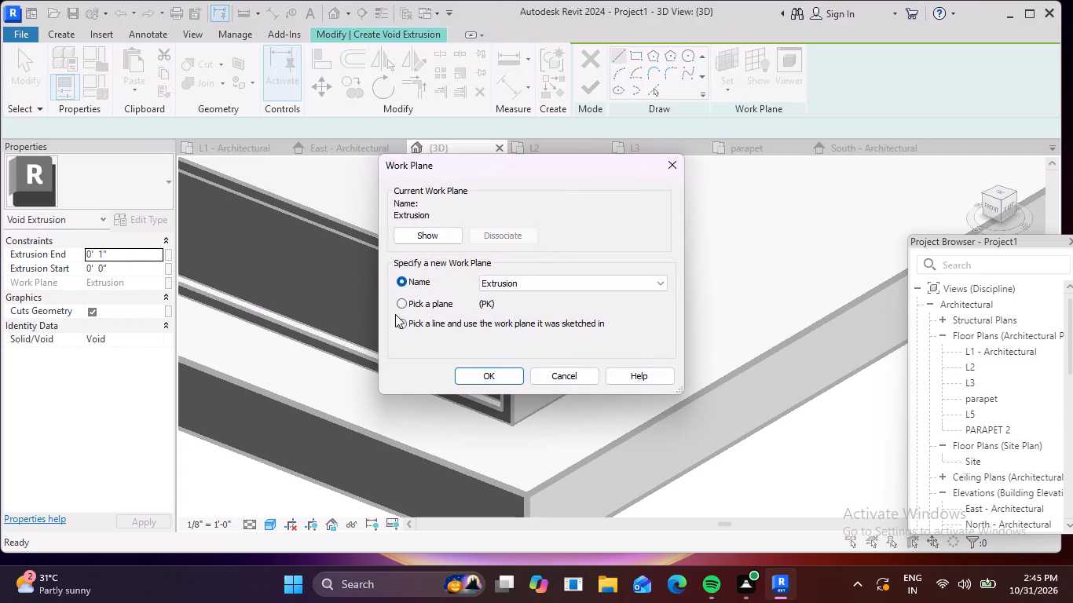
left_click(399, 302)
left_click(488, 378)
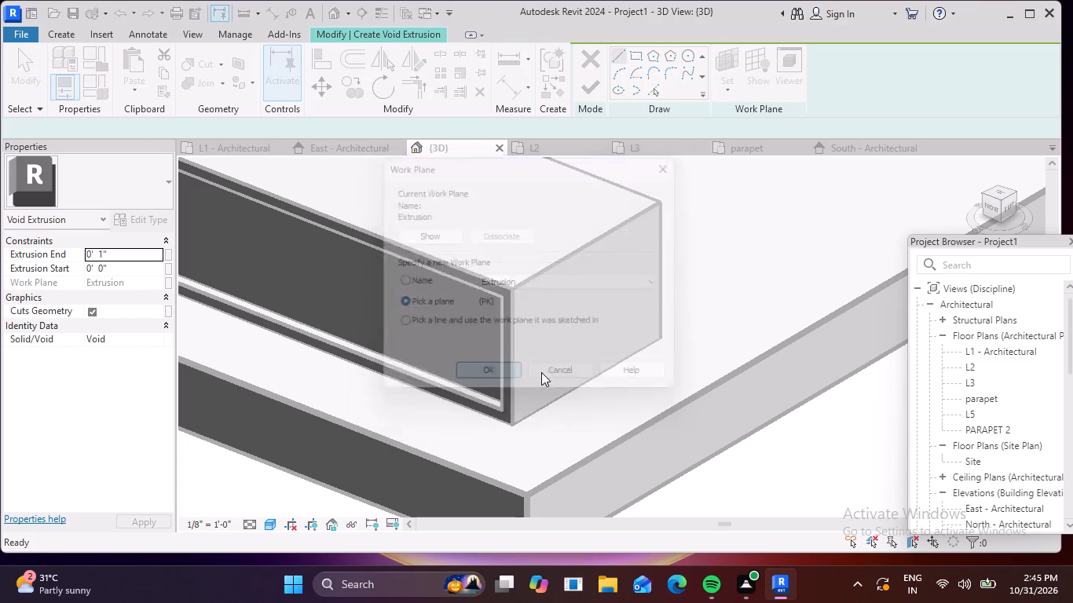
left_click(588, 250)
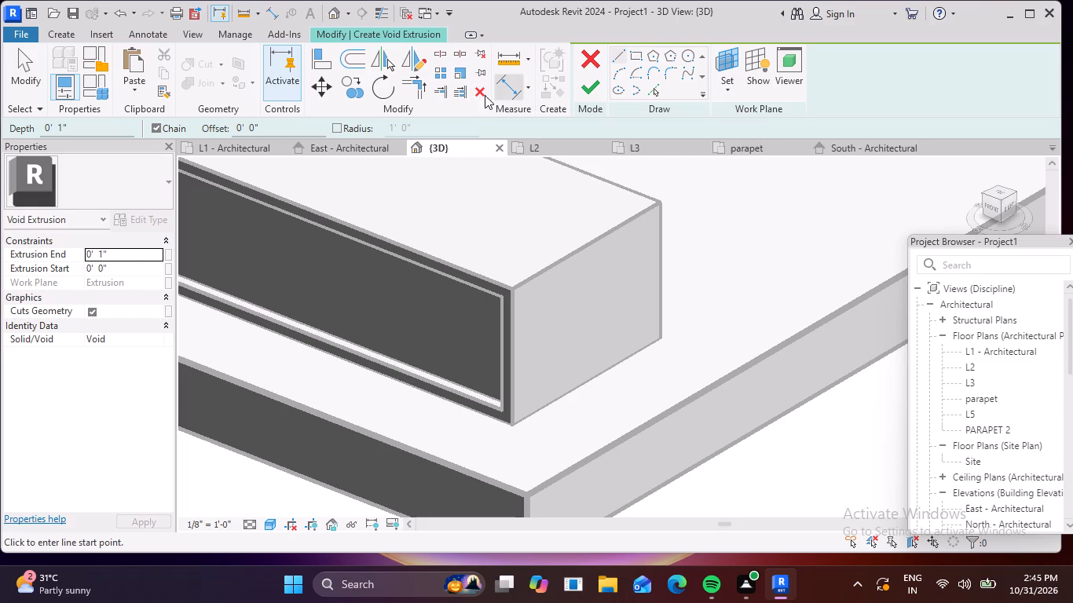
Sketch a 1'-4" by 0'-10" rectangle, offset 1" inside the right block's end face near the slab corner, and finish the 1" void extrusion.
left_click(634, 56)
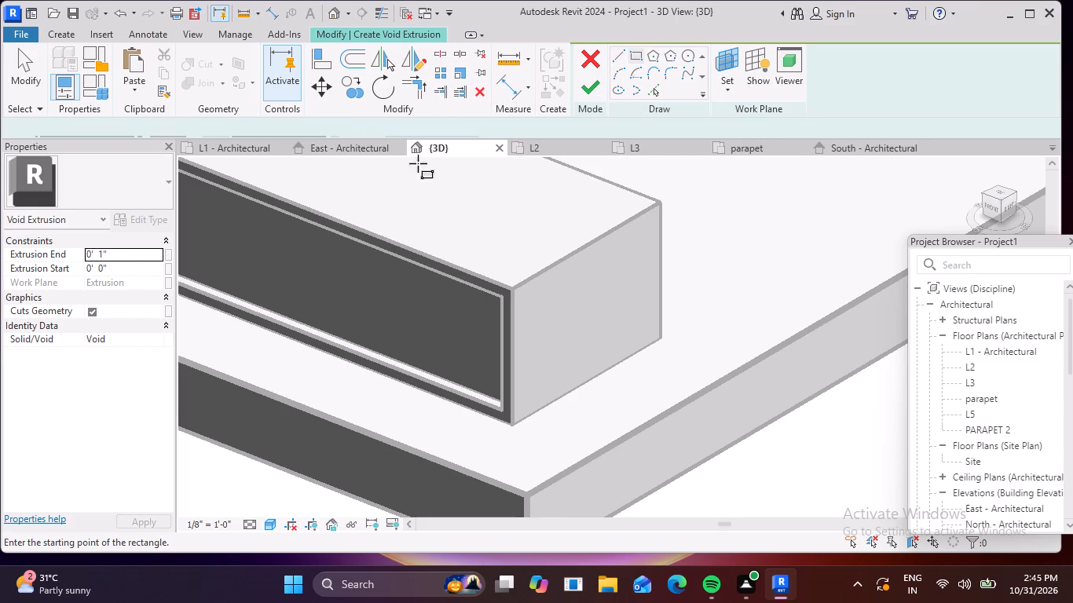
left_click(289, 129)
key("BackSpace")
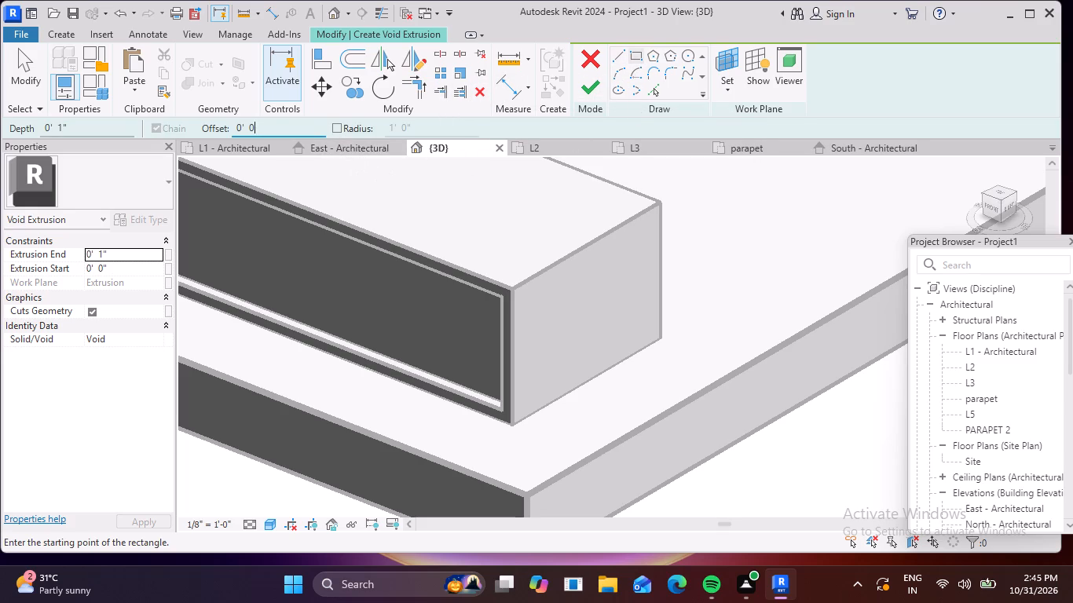
key("BackSpace")
key("BackSpace")
key("1")
key("shift+quotedbl")
key("Return")
left_click(514, 292)
key("space")
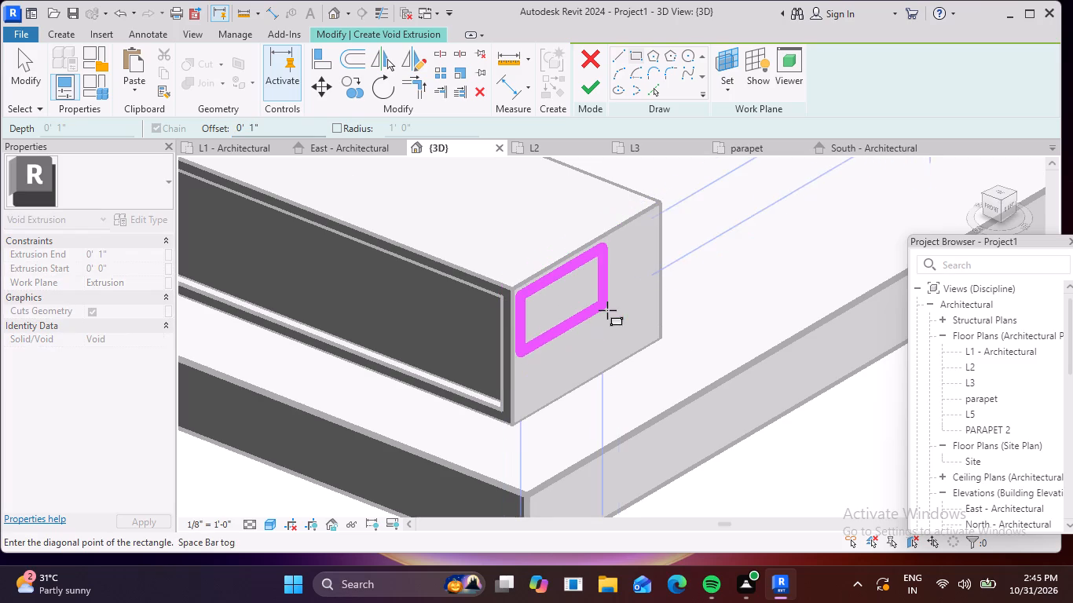
left_click(663, 334)
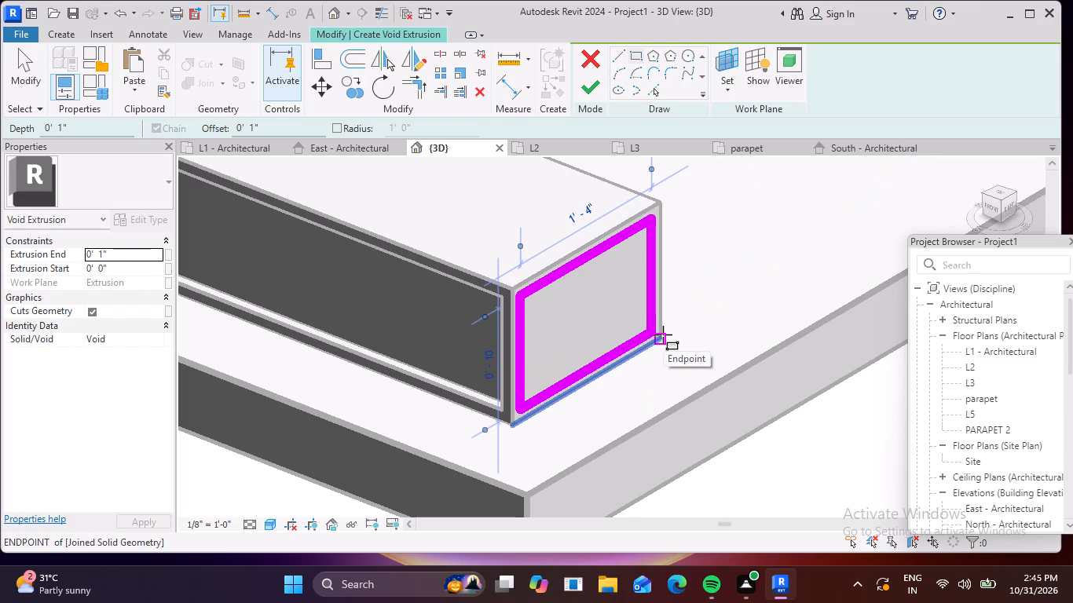
key("Escape")
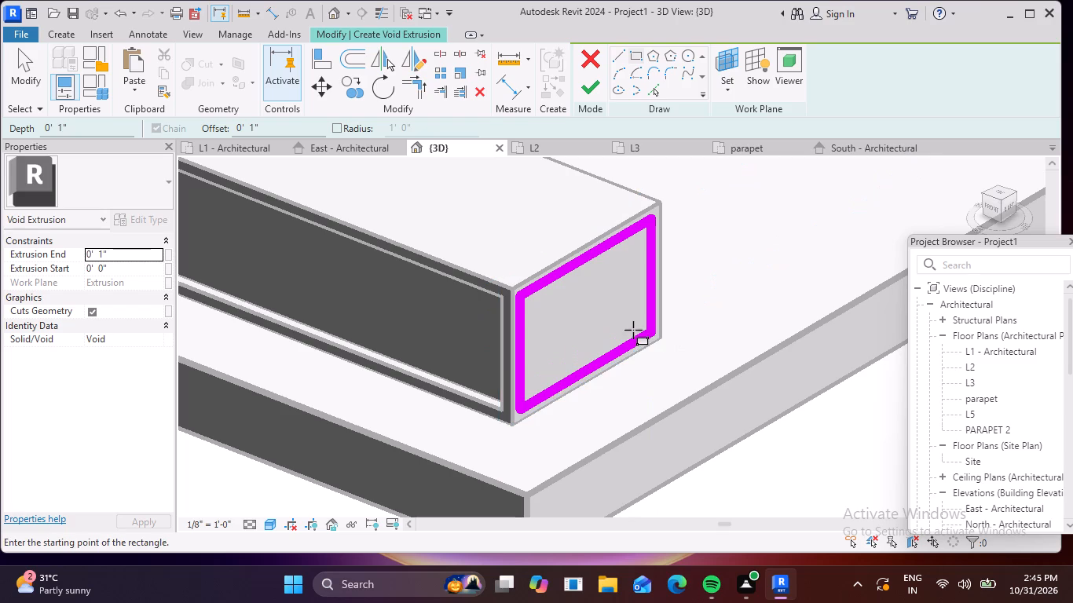
left_click(590, 79)
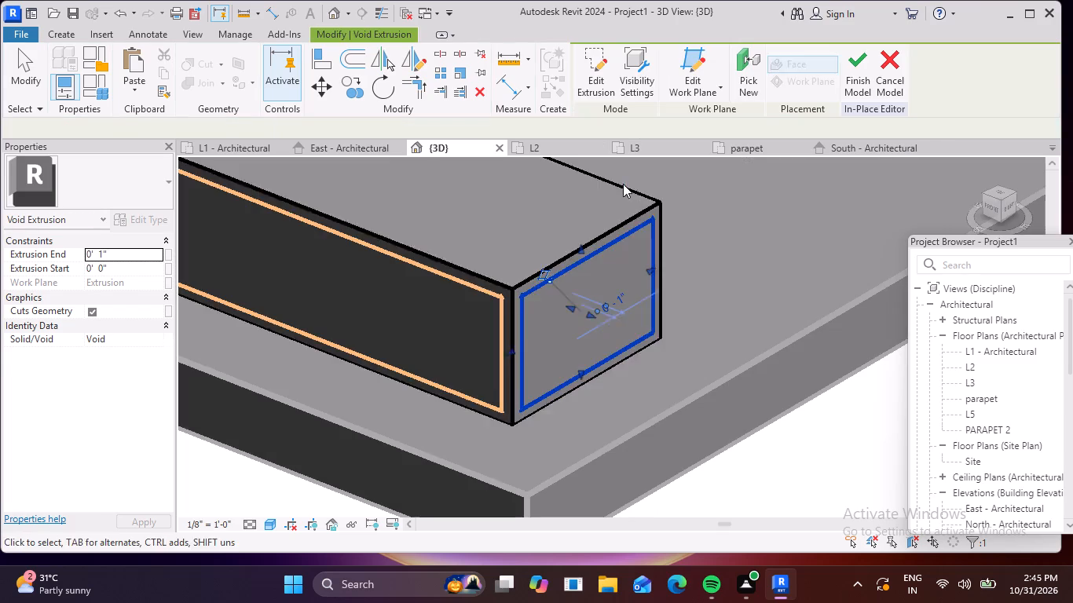
left_click(629, 259)
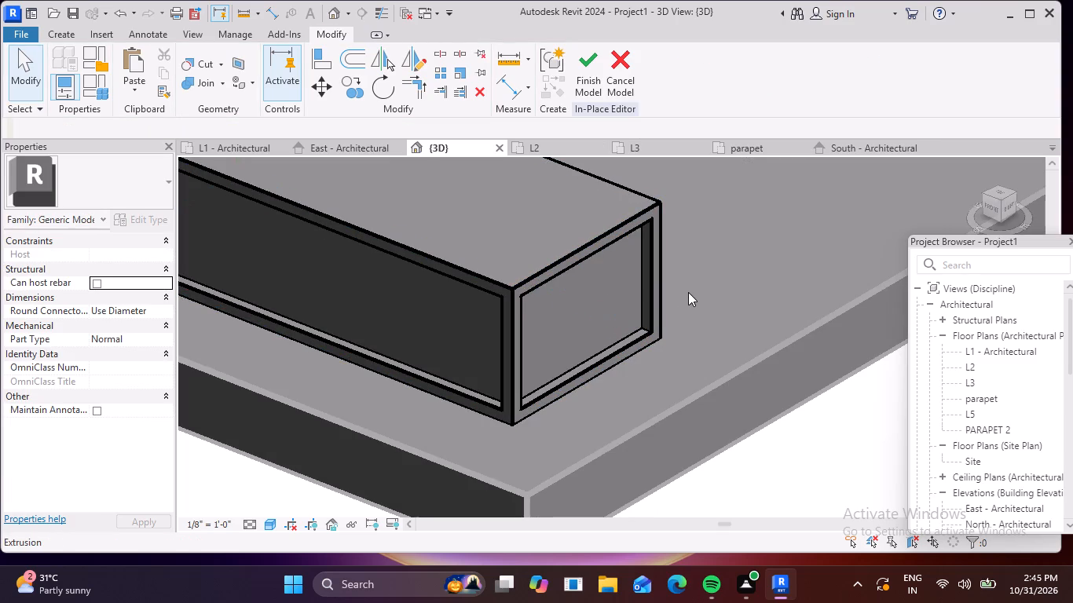
key("Escape")
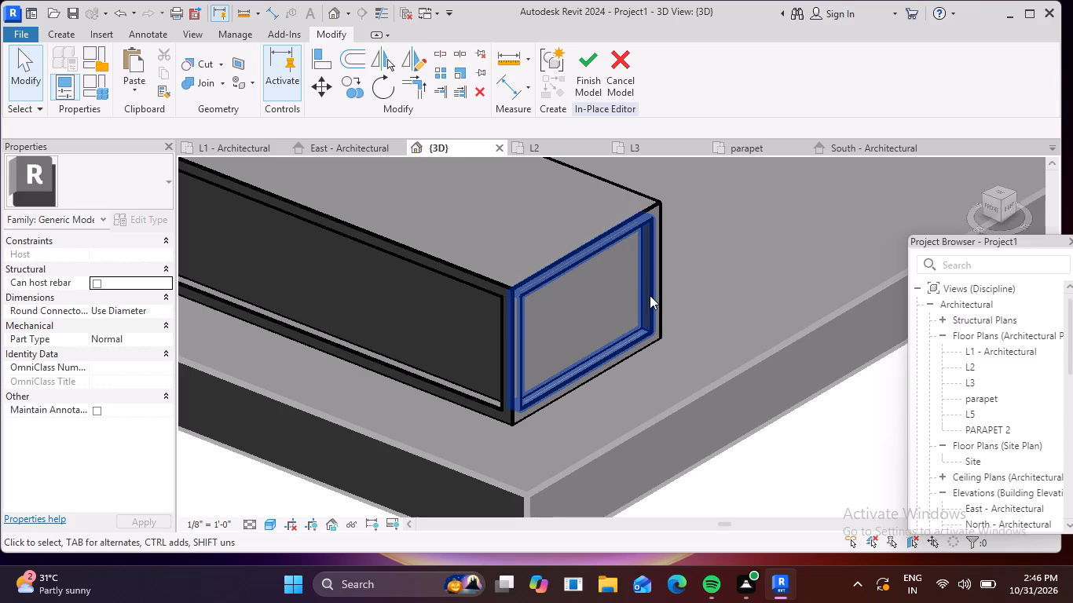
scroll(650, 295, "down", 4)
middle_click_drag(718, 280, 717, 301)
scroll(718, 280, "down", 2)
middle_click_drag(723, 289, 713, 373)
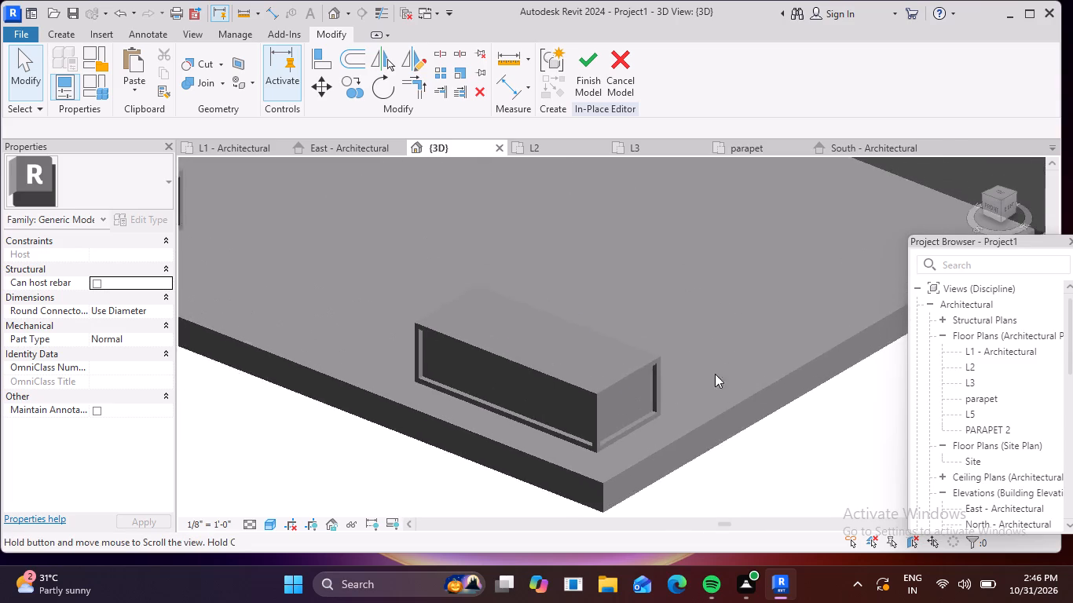
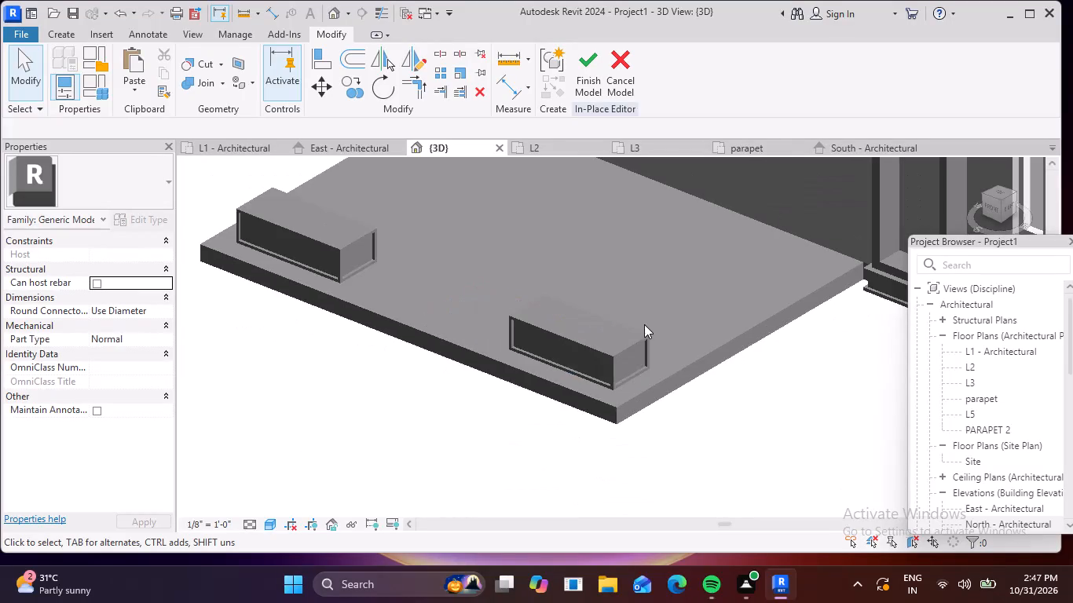
Check the blocks in wireframe, set the visual style to Consistent Colors, and finish the in-place block model.
middle_click_drag(658, 284, 665, 340)
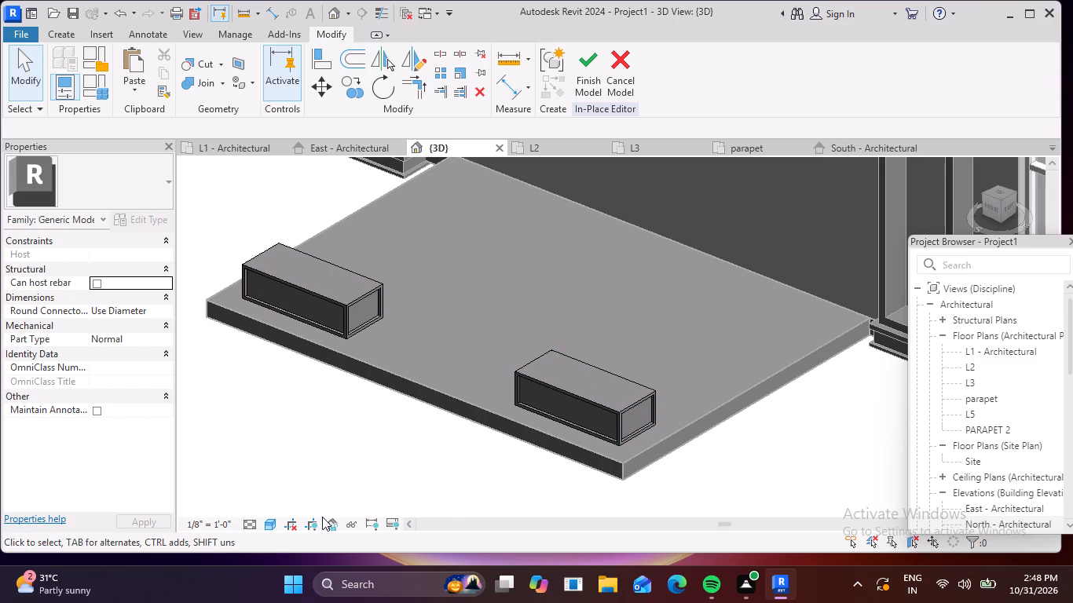
left_click(269, 528)
left_click(344, 429)
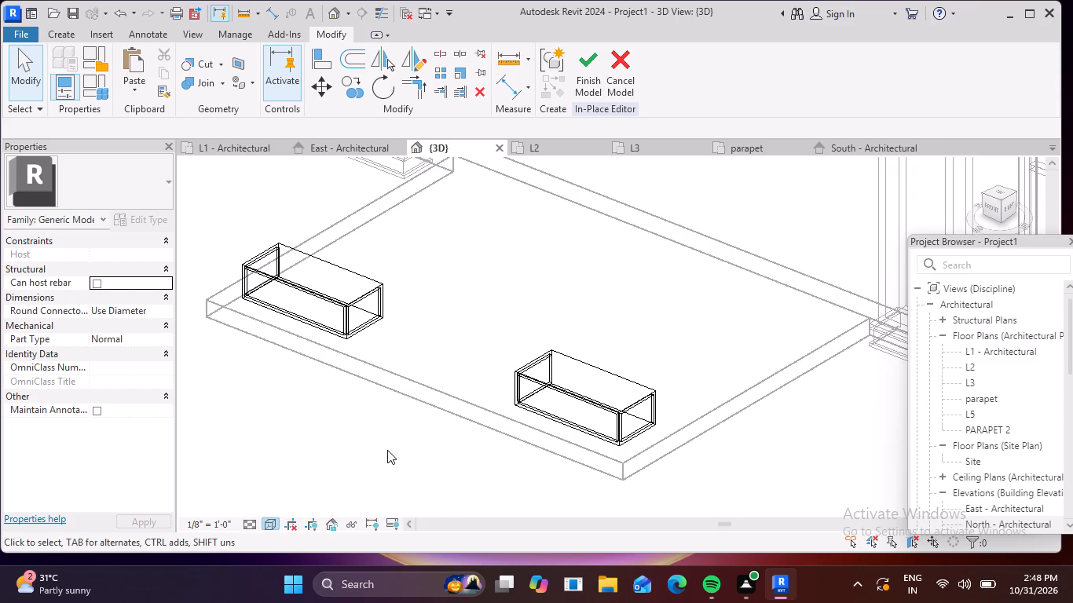
left_click(265, 522)
left_click(311, 476)
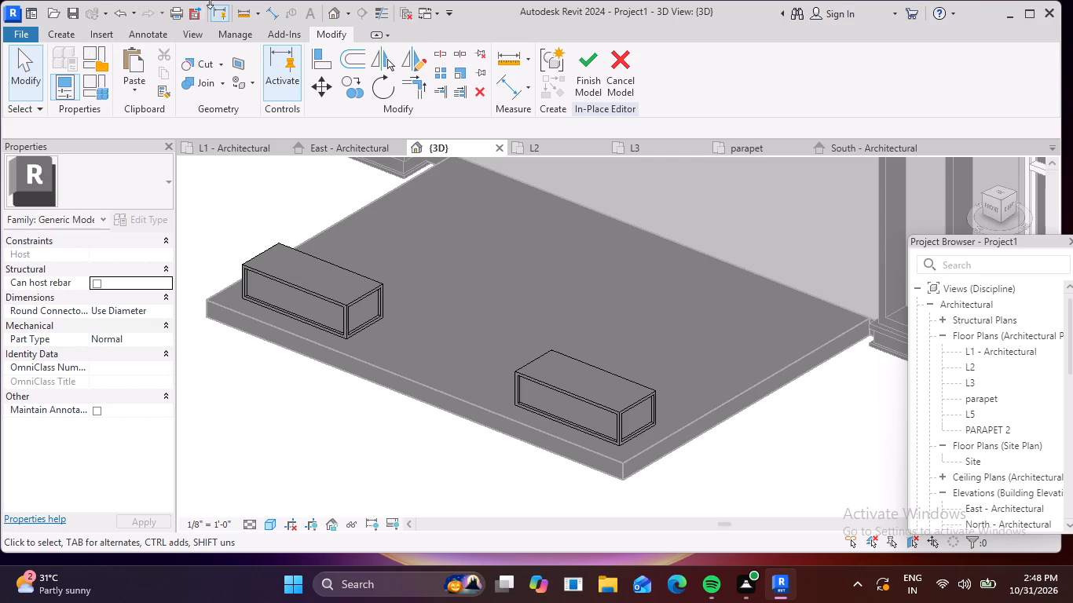
left_click(580, 60)
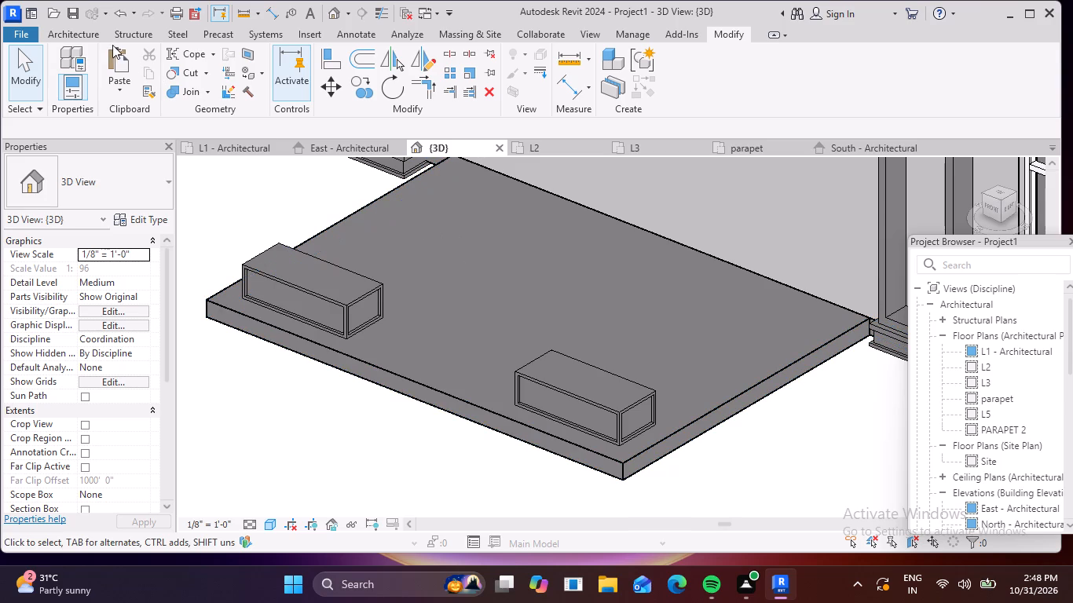
Create a new in-place component in the Generic Models category, keeping the default name.
left_click(88, 29)
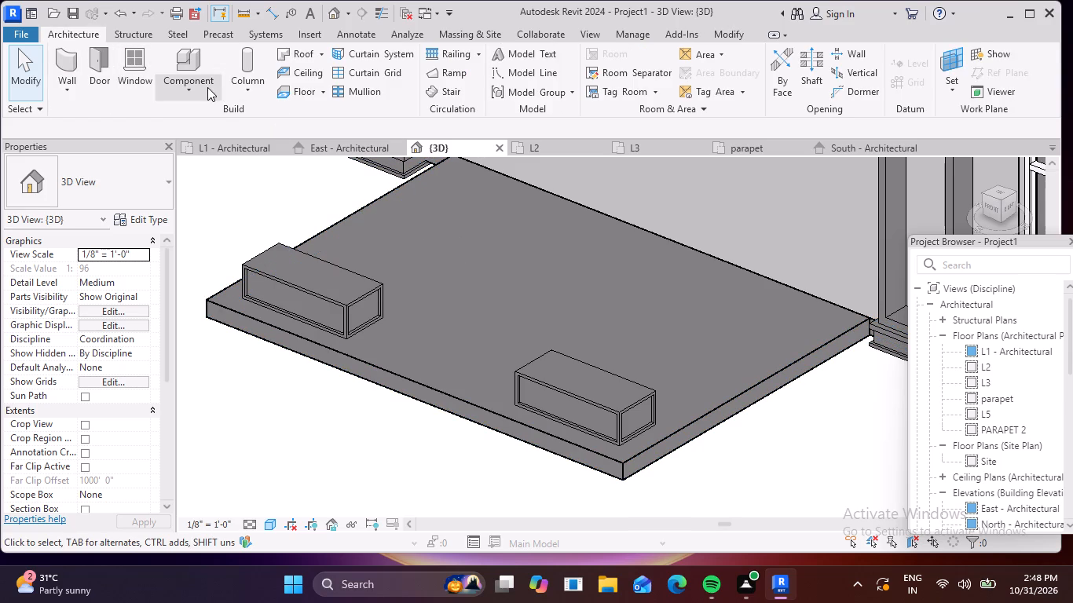
left_click(207, 87)
left_click(214, 154)
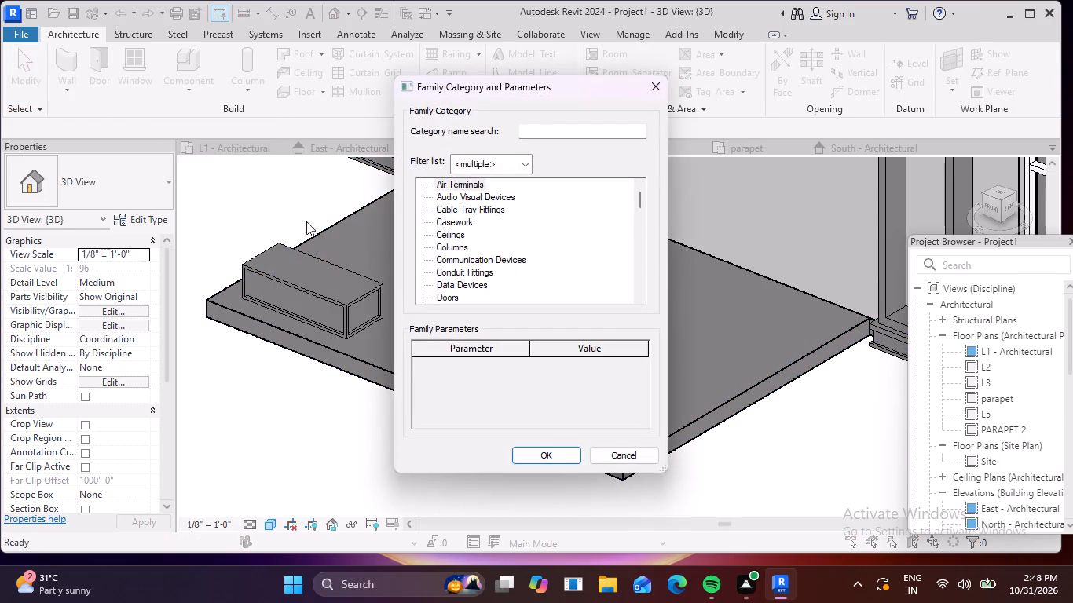
scroll(466, 265, "down", 4)
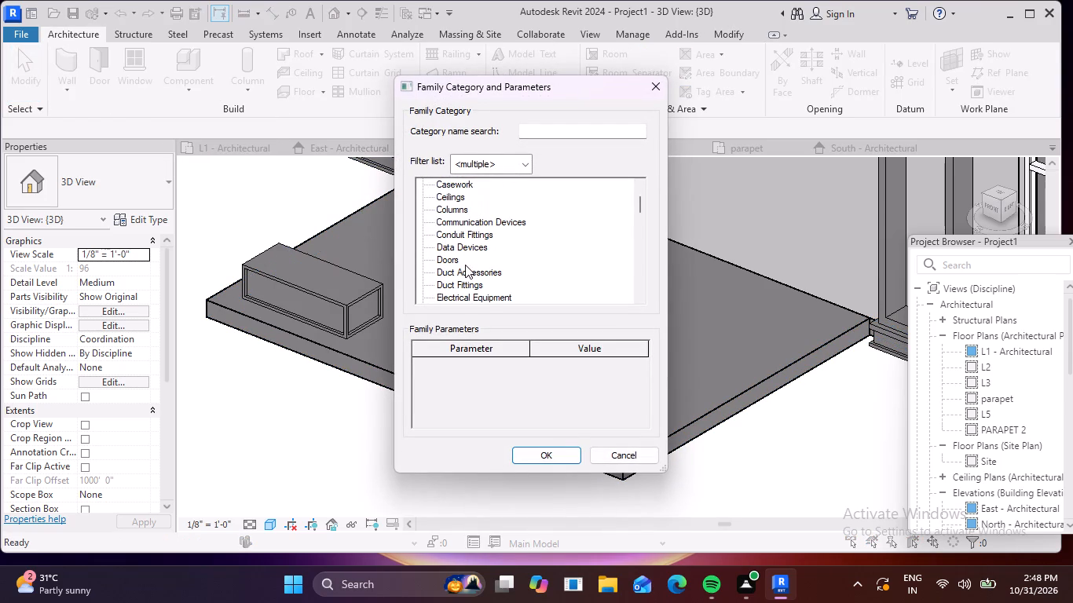
scroll(471, 252, "down", 8)
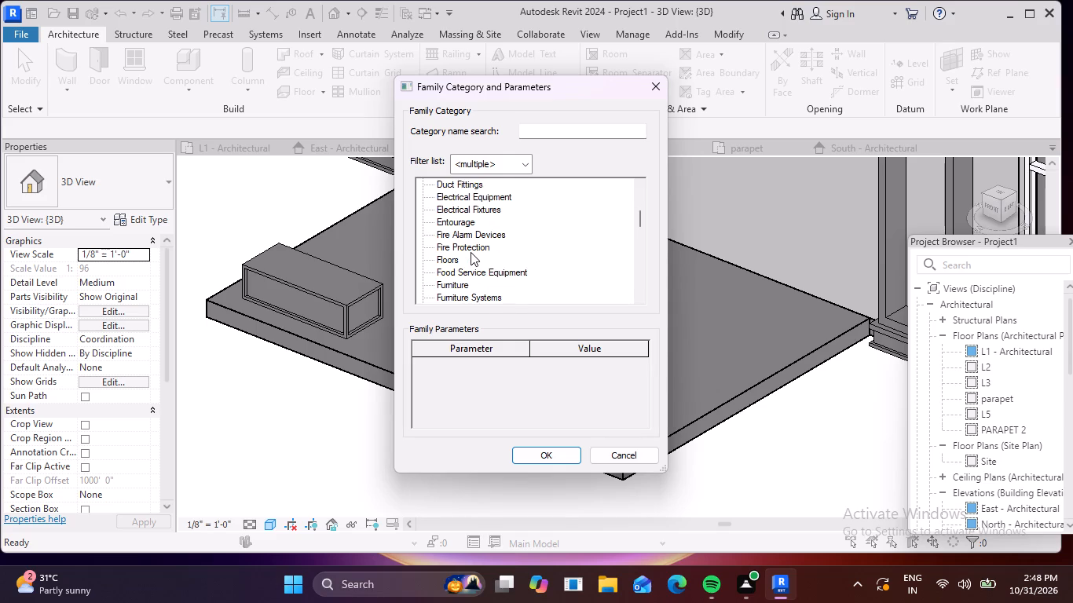
scroll(471, 252, "down", 7)
scroll(468, 252, "up", 3)
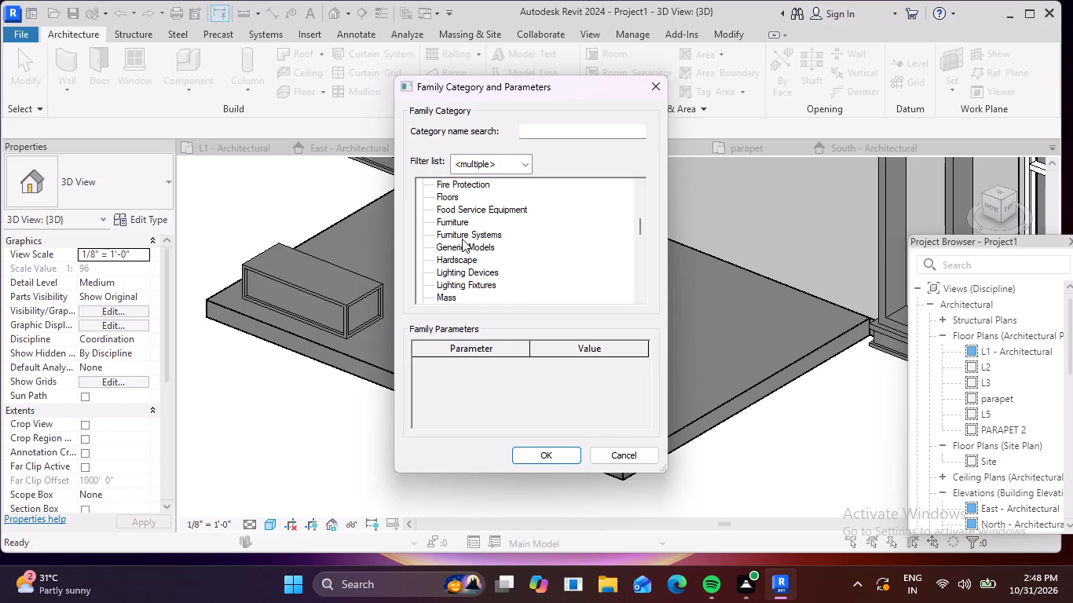
scroll(462, 239, "down", 3)
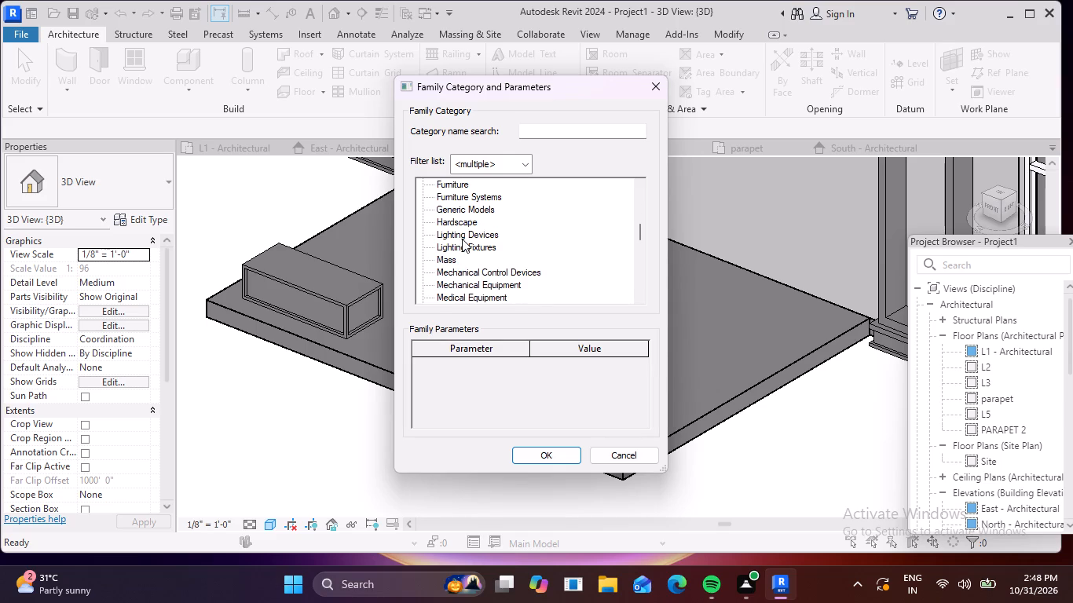
left_click(472, 210)
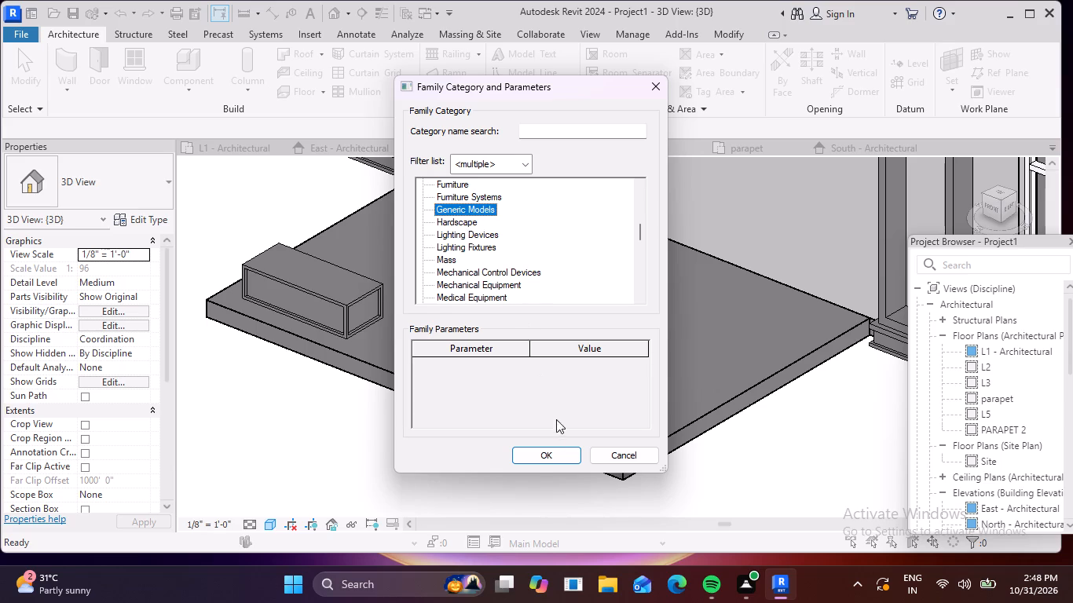
left_click(547, 449)
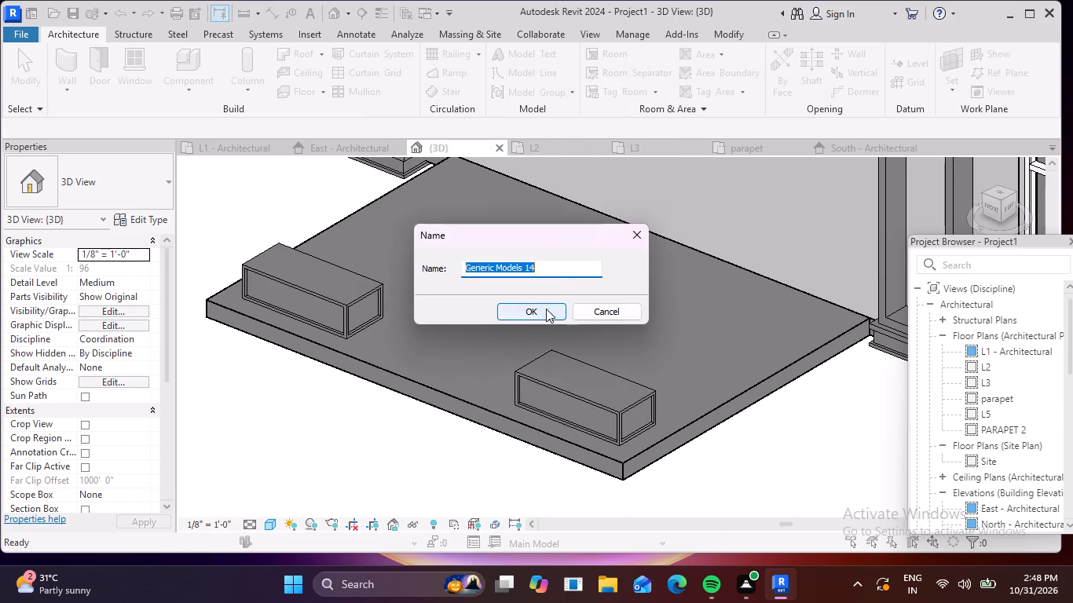
left_click(545, 309)
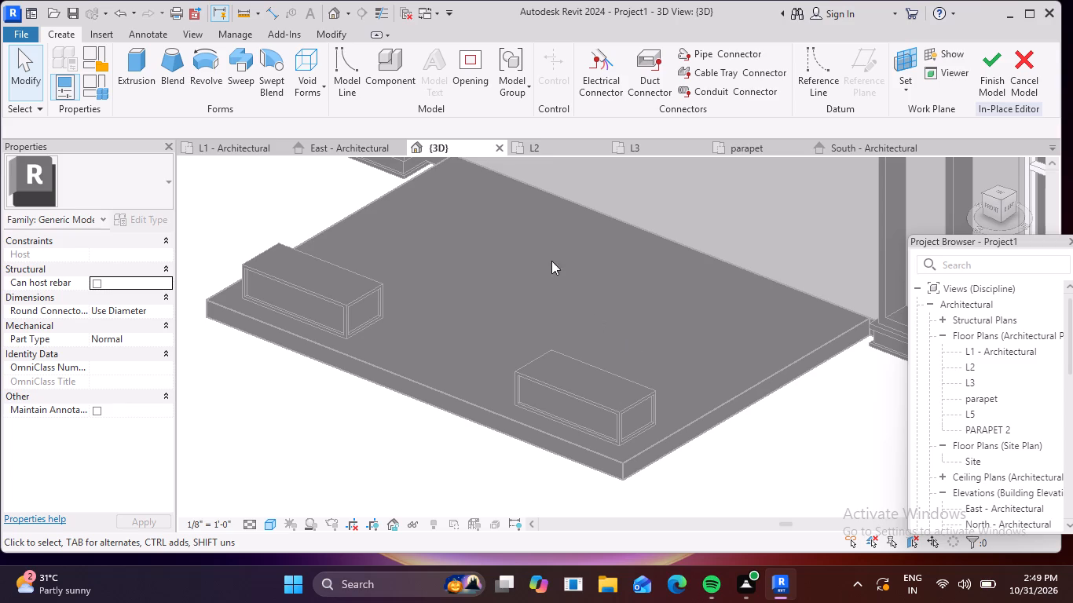
Start a solid extrusion with the left block's top face as the picked work plane.
left_click(131, 68)
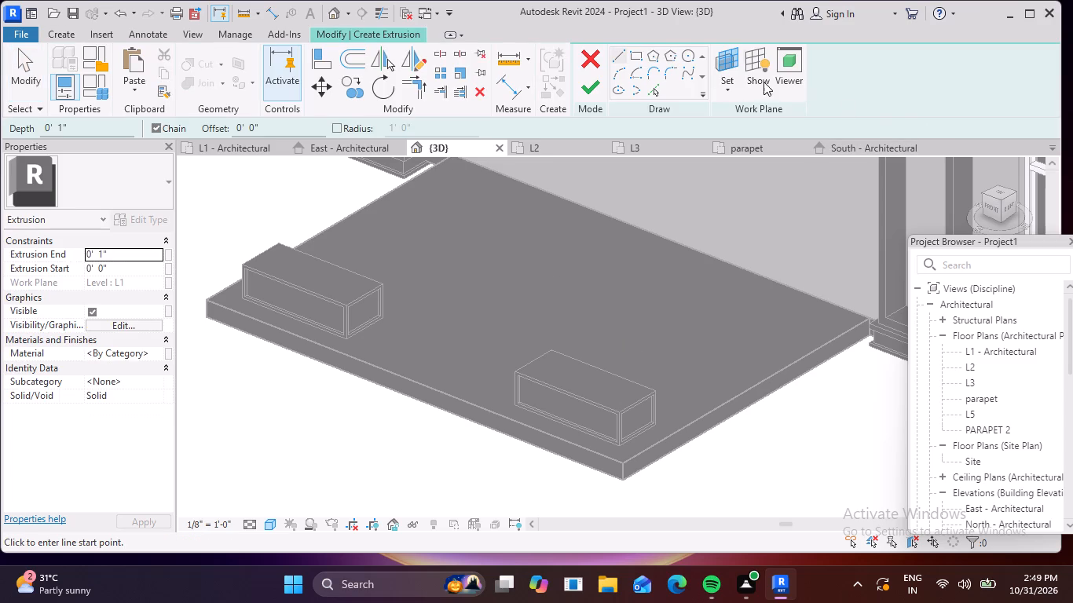
left_click(727, 68)
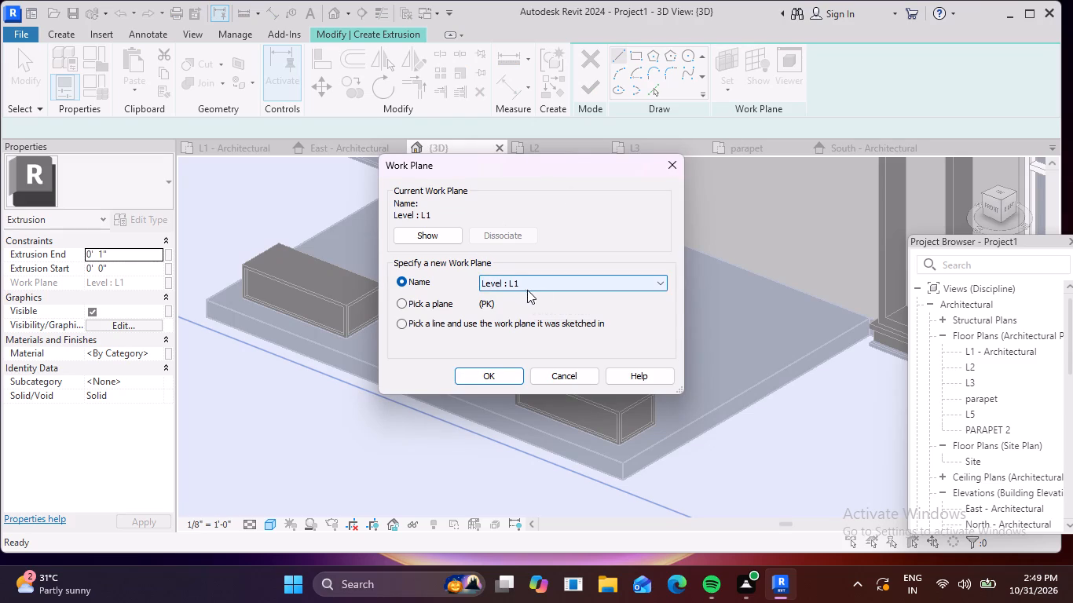
left_click(401, 303)
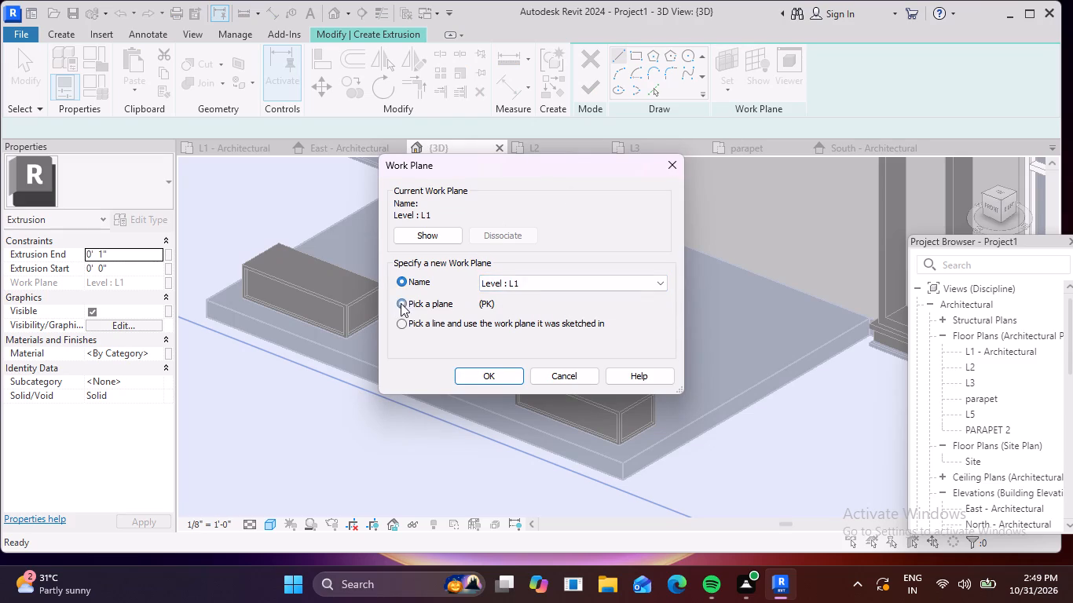
left_click(504, 376)
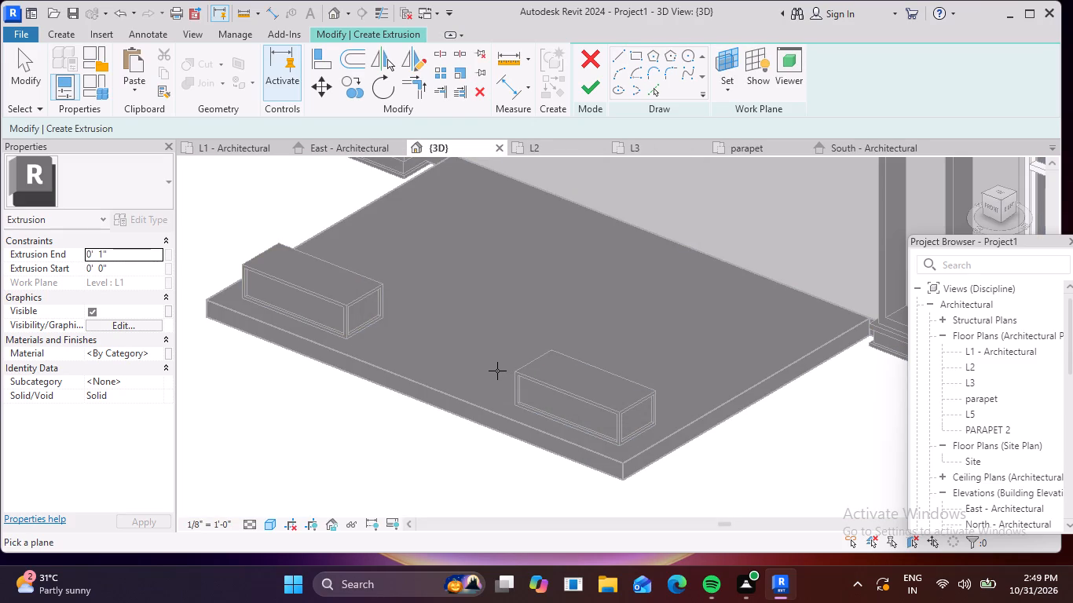
left_click(330, 266)
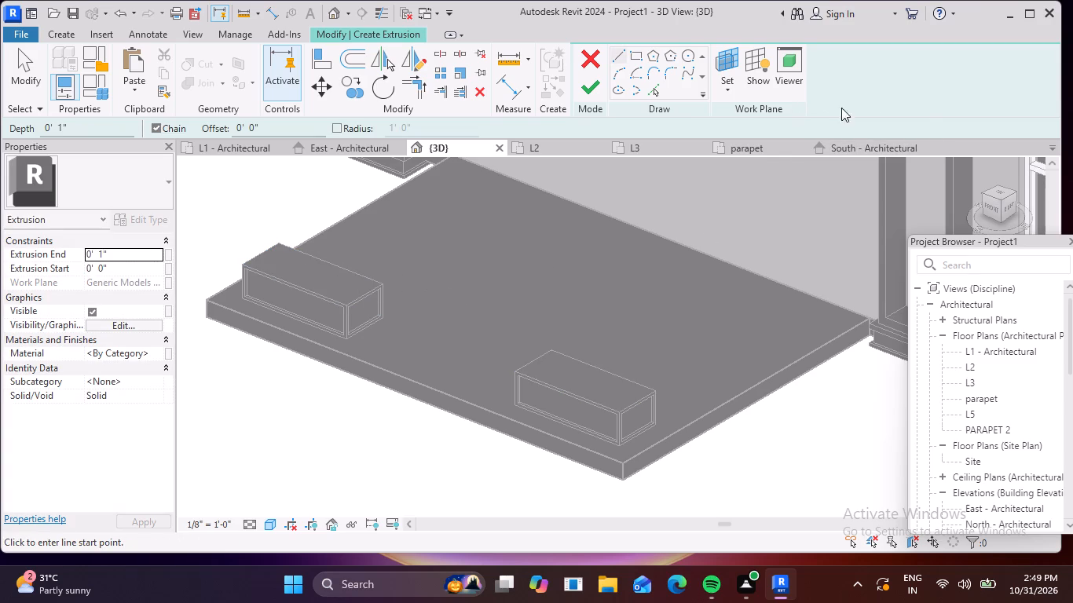
In a wireframe top view, sketch a 1'-5" guide line across the left block from its back edge's midpoint to the front recess line's midpoint.
left_click(1002, 192)
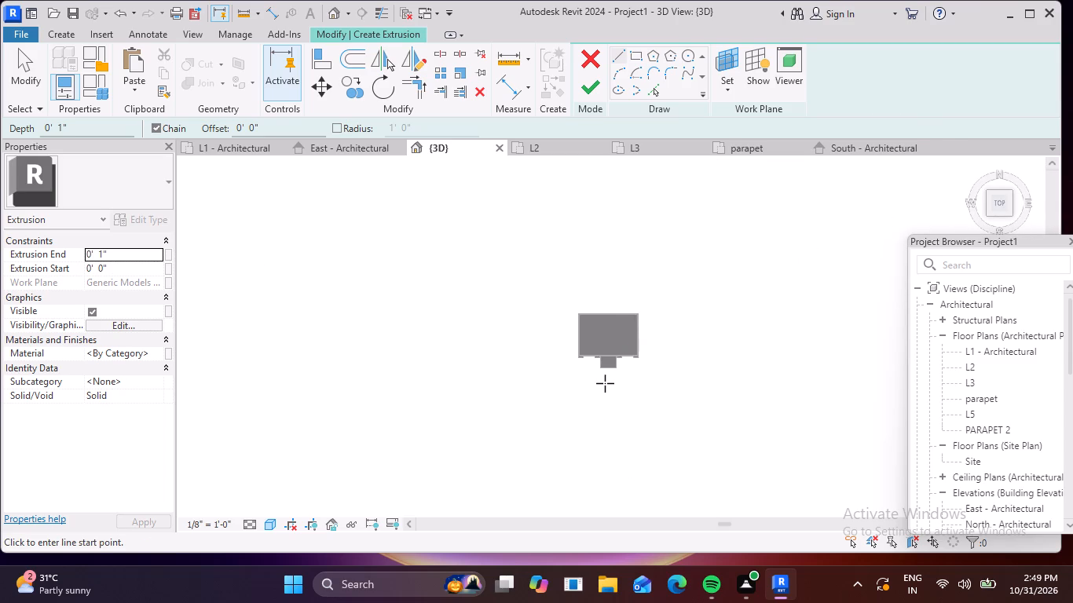
scroll(605, 383, "up", 13)
left_click(266, 531)
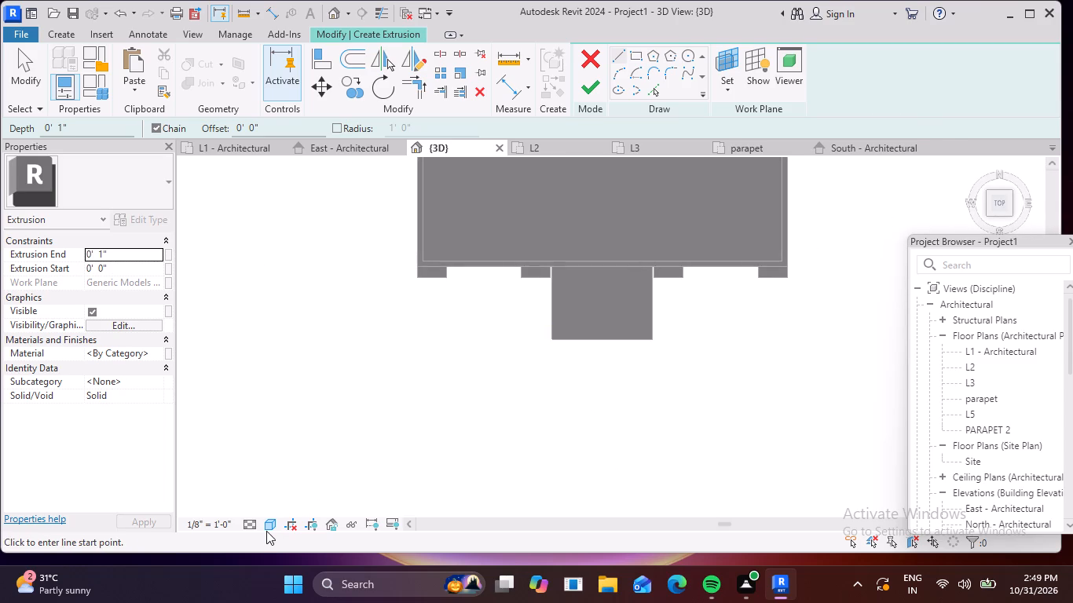
left_click(269, 526)
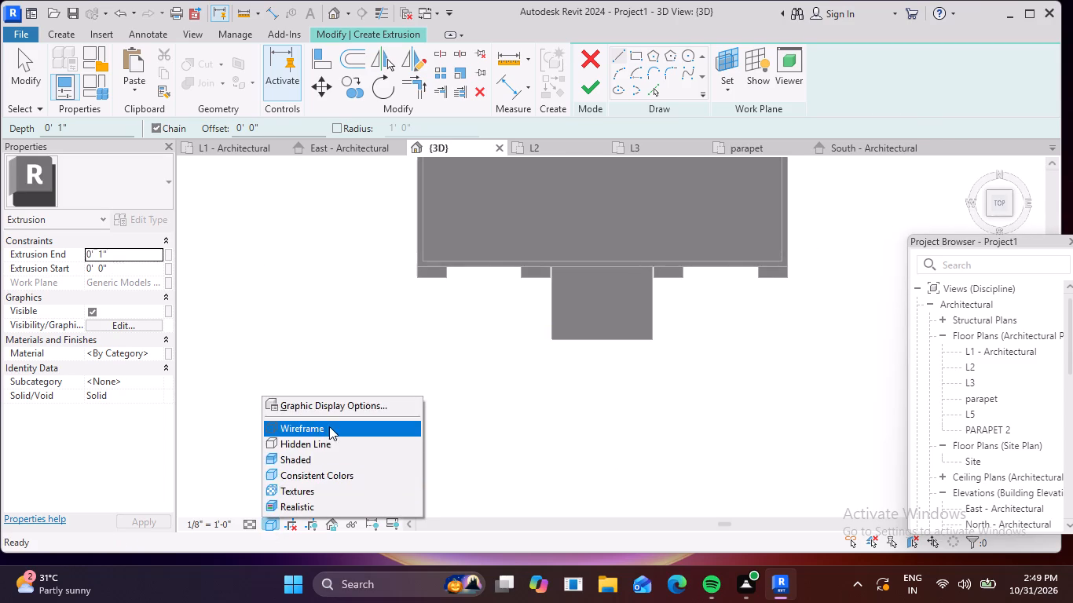
left_click(329, 426)
scroll(675, 358, "up", 5)
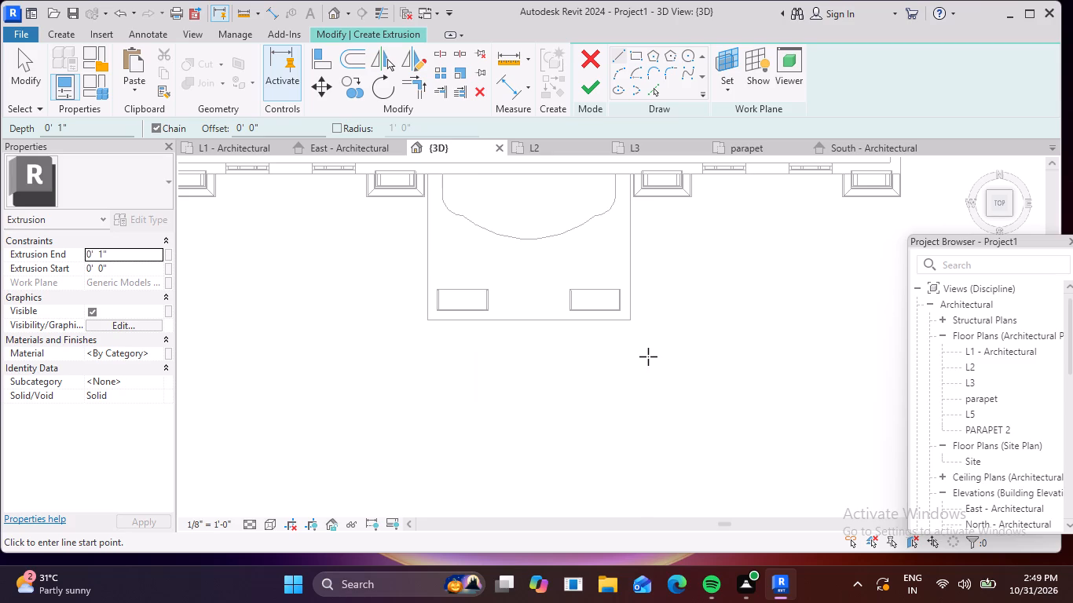
scroll(496, 345, "up", 5)
middle_click_drag(551, 371, 625, 492)
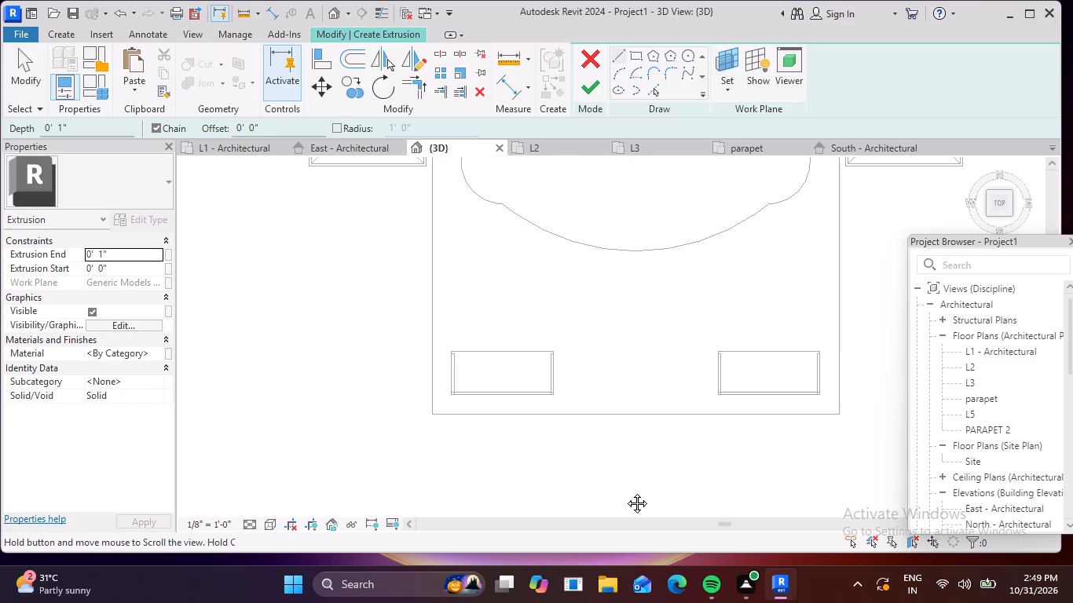
middle_click_drag(625, 492, 625, 491)
scroll(523, 394, "up", 4)
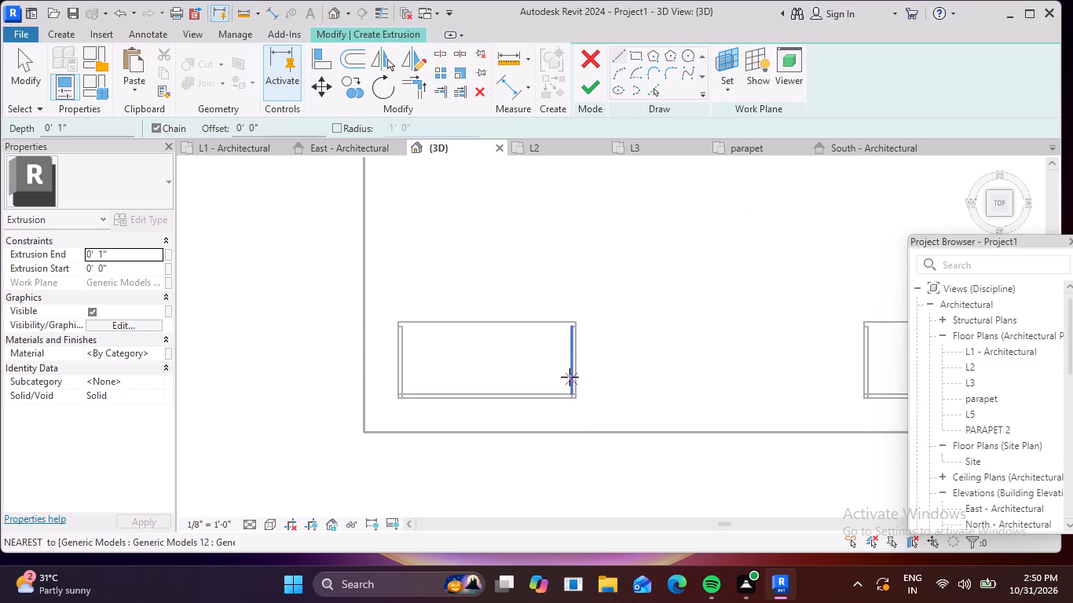
left_click(616, 53)
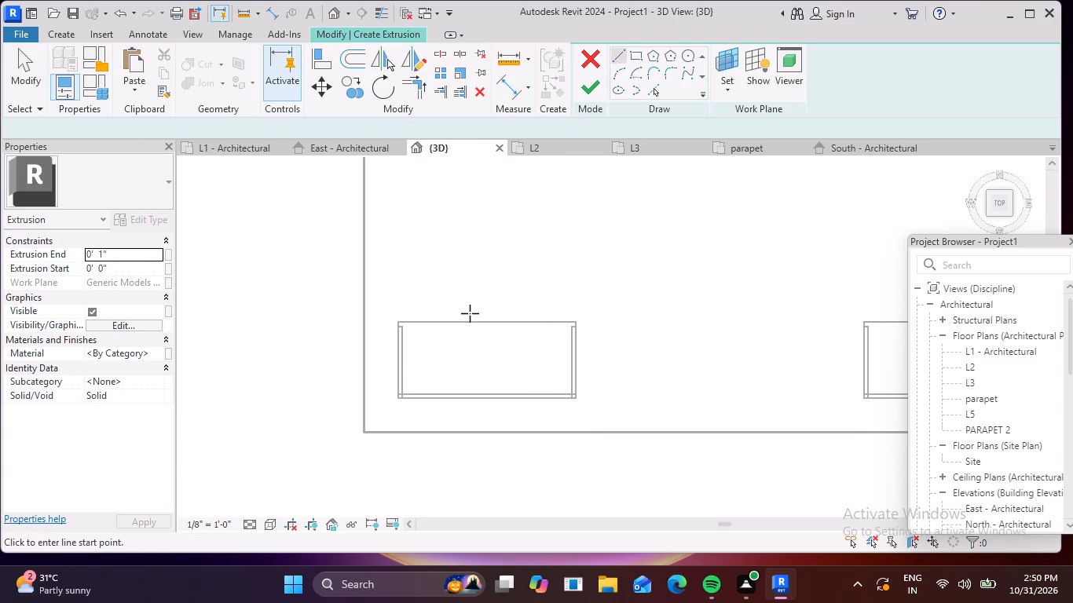
left_click(488, 325)
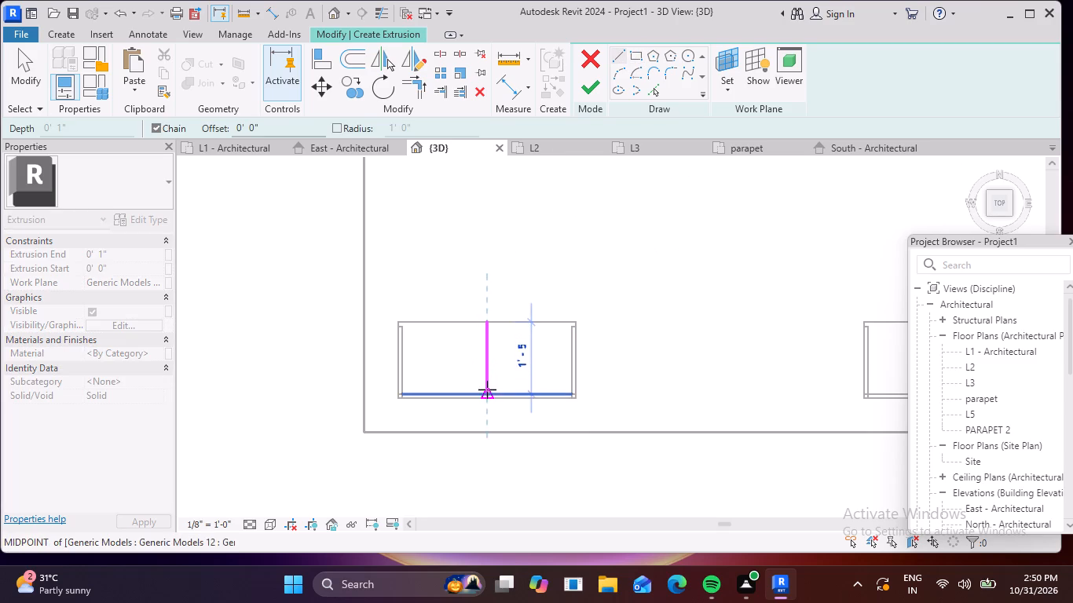
left_click(487, 390)
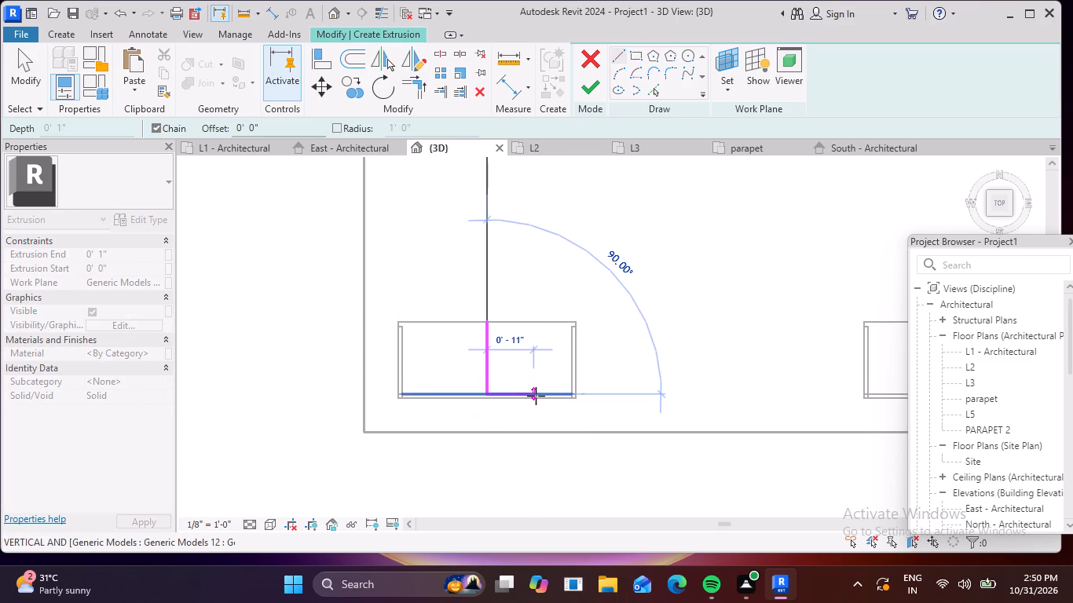
key("Escape")
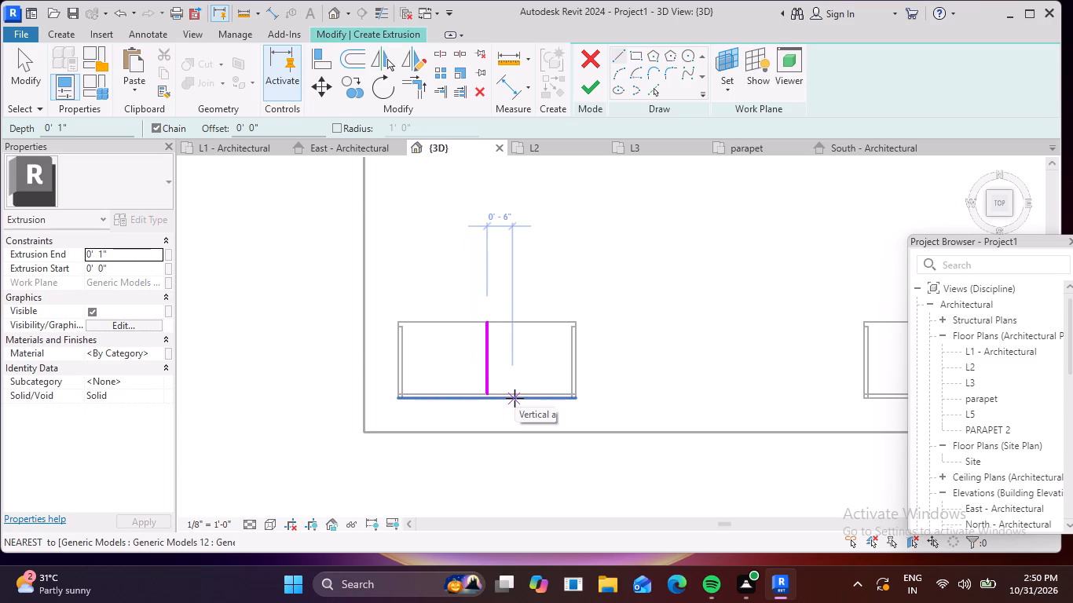
Sketch a 1'-8" guide line from the cross line's midpoint perpendicular to the recess line at the block's outer end.
left_click(487, 360)
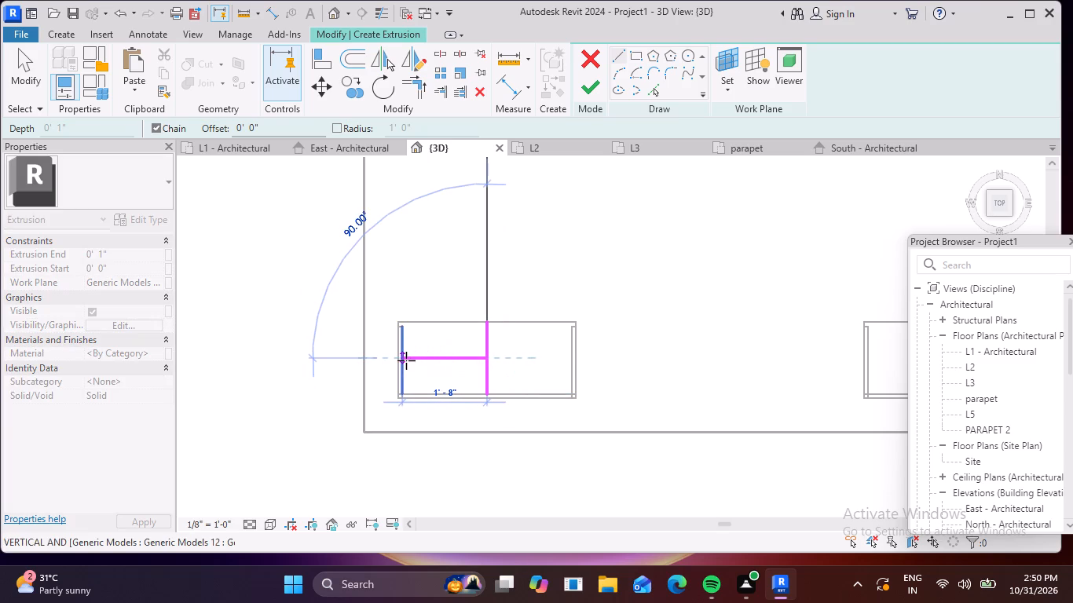
left_click(406, 360)
key("Escape")
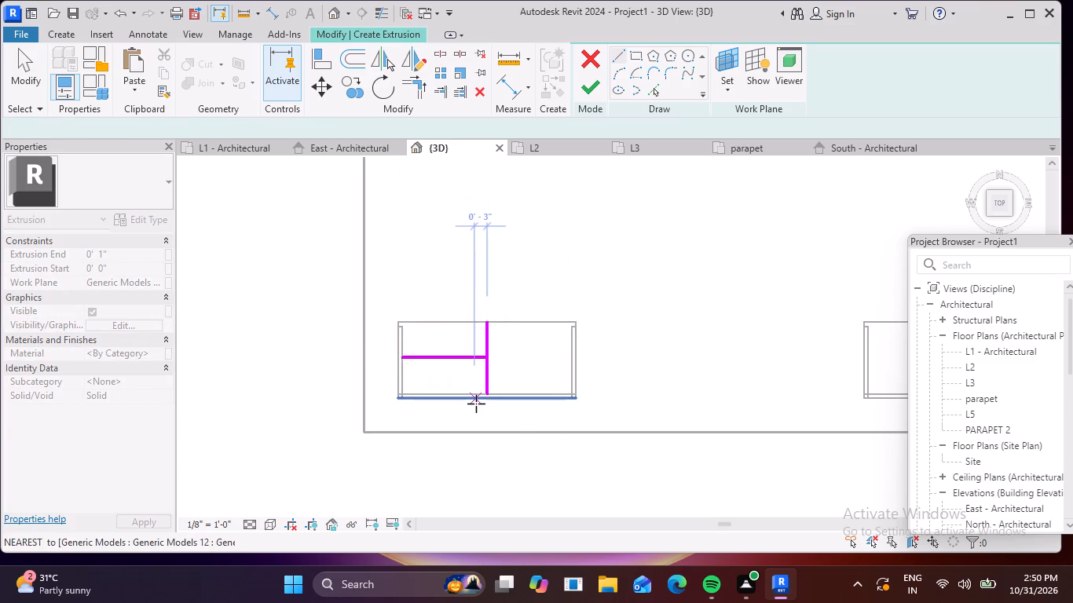
key("Escape")
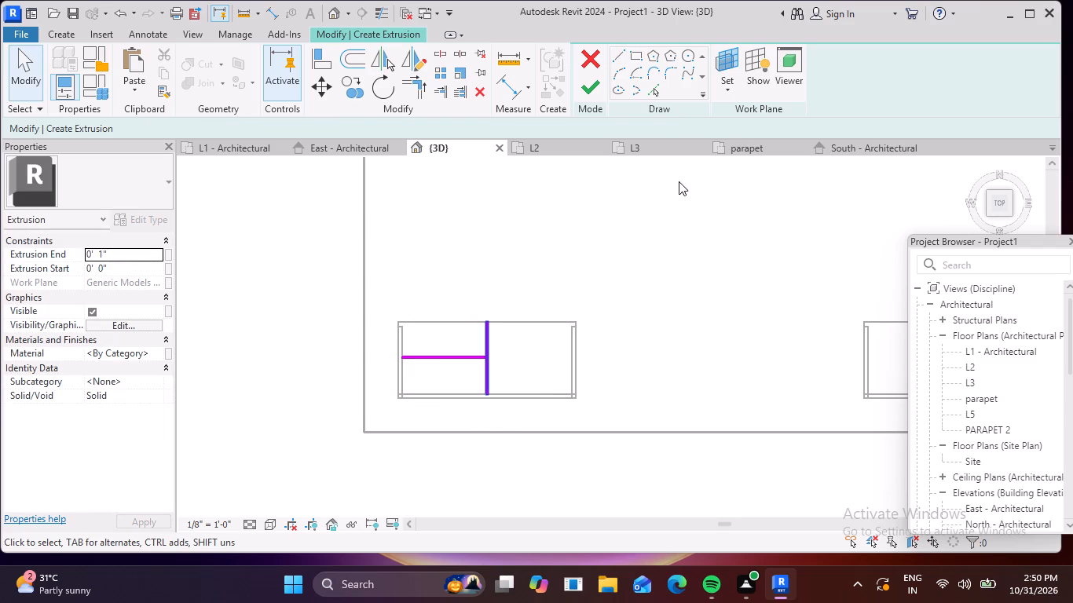
Sketch a circle of about 5" radius centred on the midpoint of the 1'-8" guide line.
left_click(690, 53)
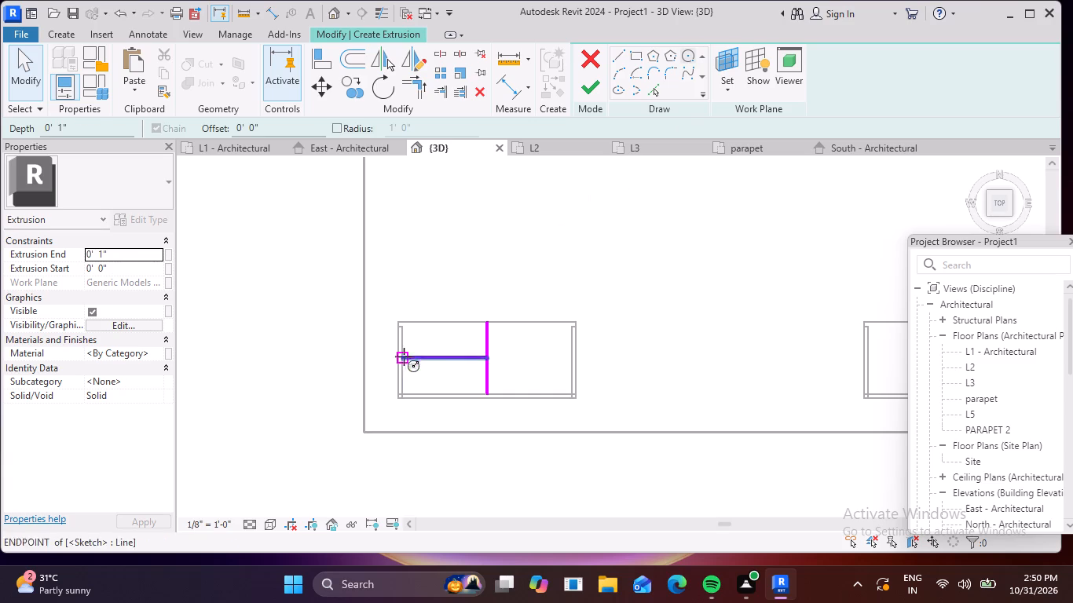
scroll(441, 381, "up", 4)
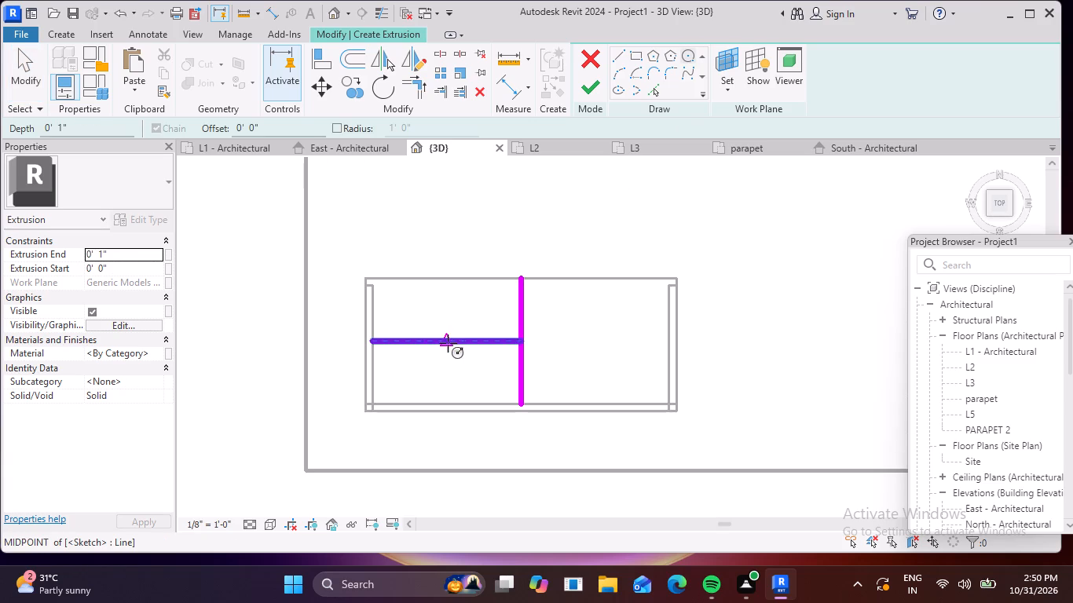
left_click(448, 343)
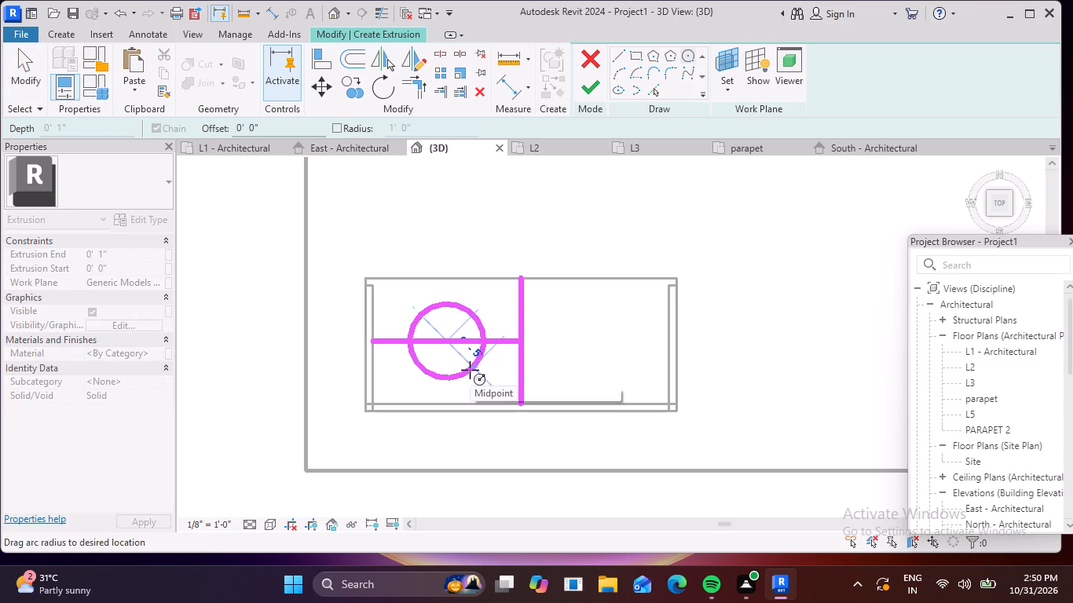
left_click(470, 370)
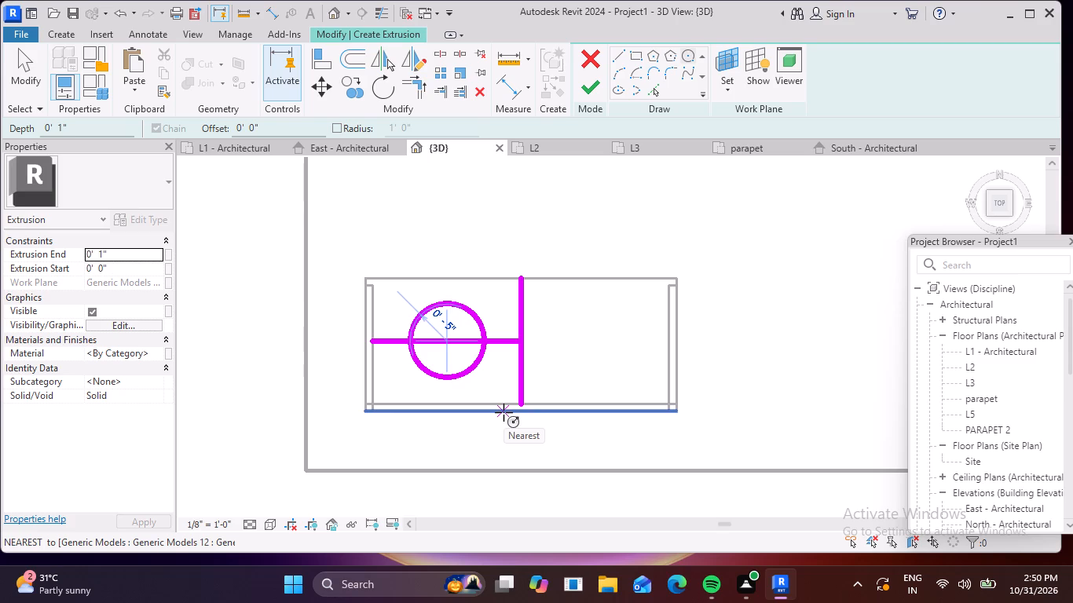
Delete the two guide lines from the extrusion sketch on the left block, leaving only the circle.
key("Escape")
key("Escape")
left_click(522, 354)
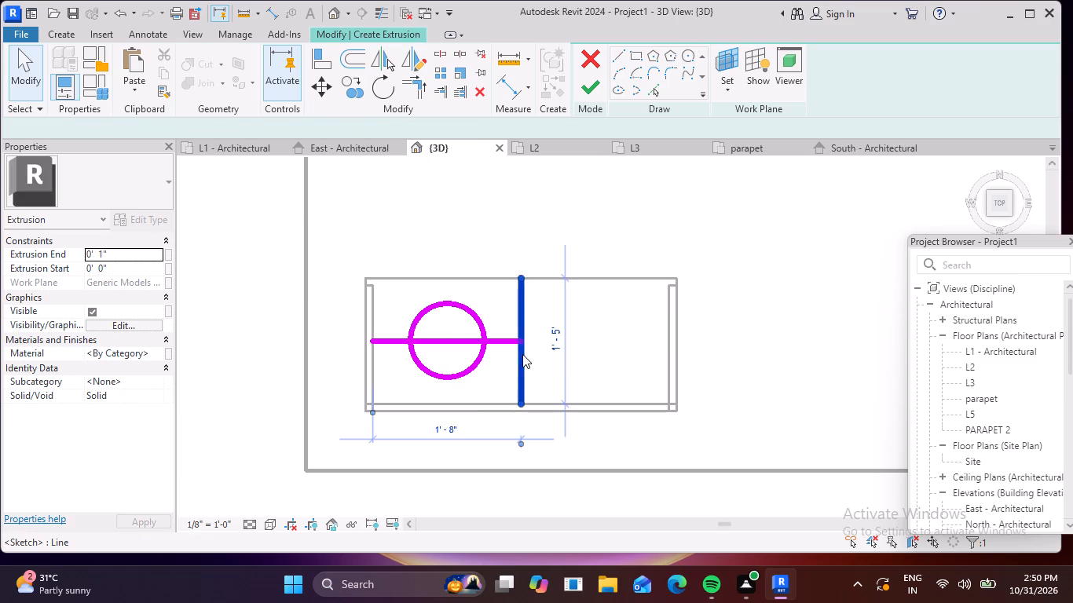
left_click(514, 344)
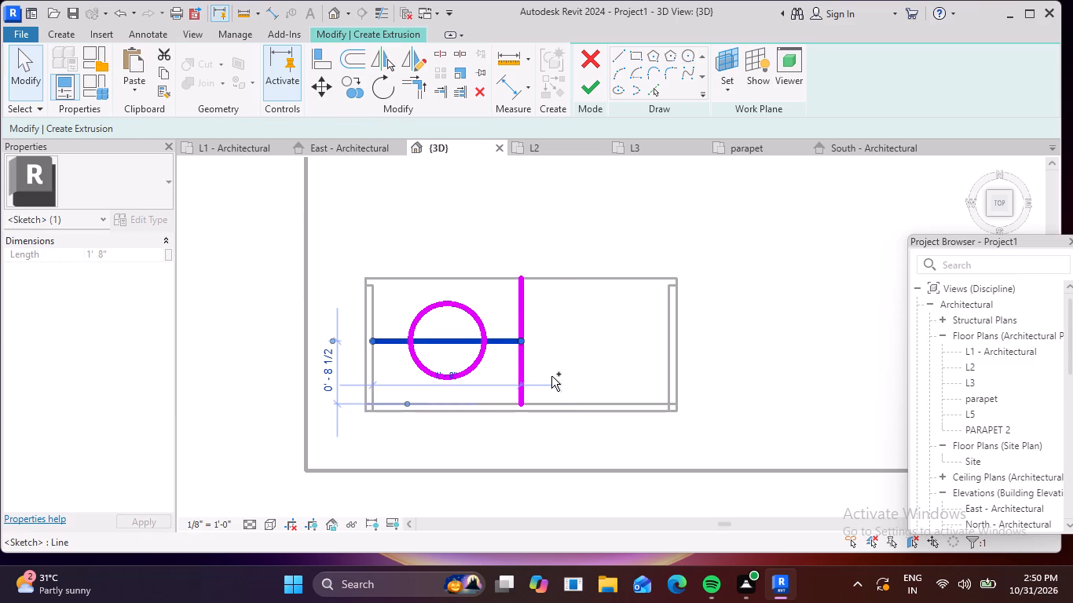
left_click(519, 371, "ctrl")
key("Delete")
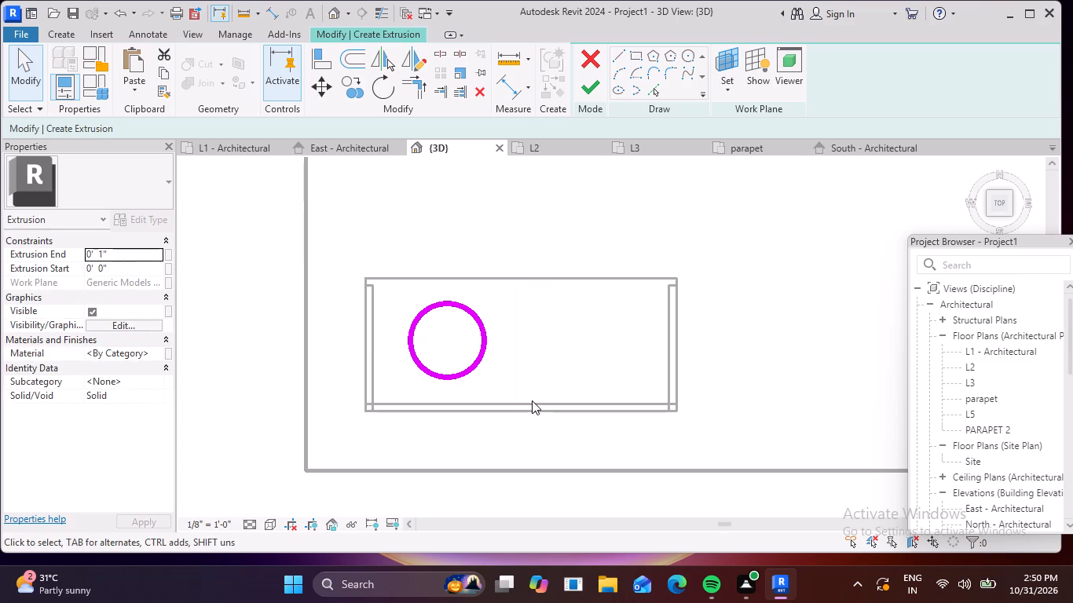
Mirror a copy of the circle about an axis drawn through the midpoint of the left block's long edges.
left_click(486, 340)
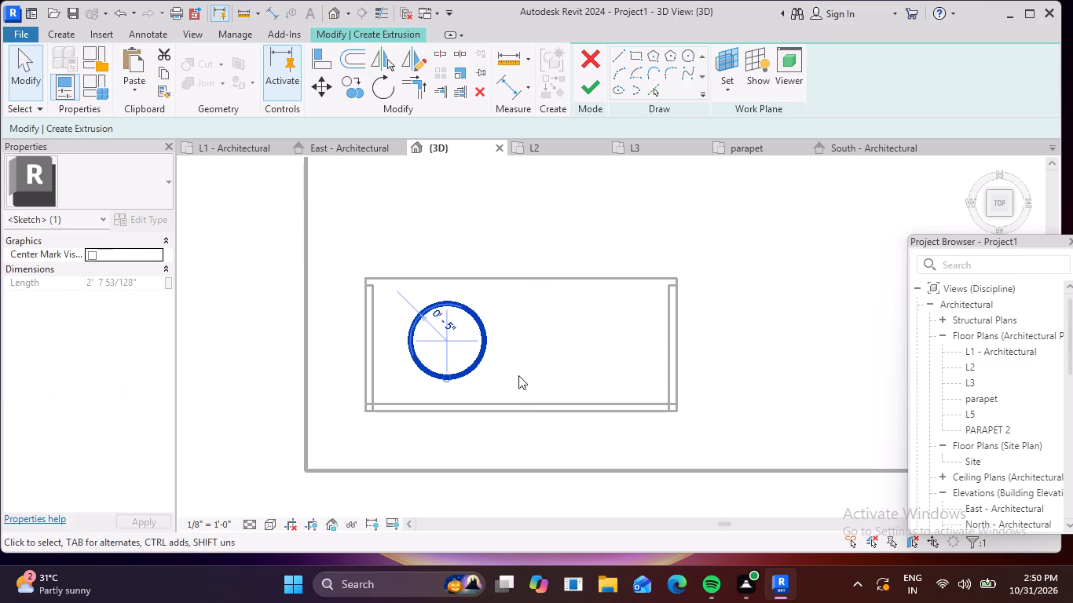
left_click(410, 64)
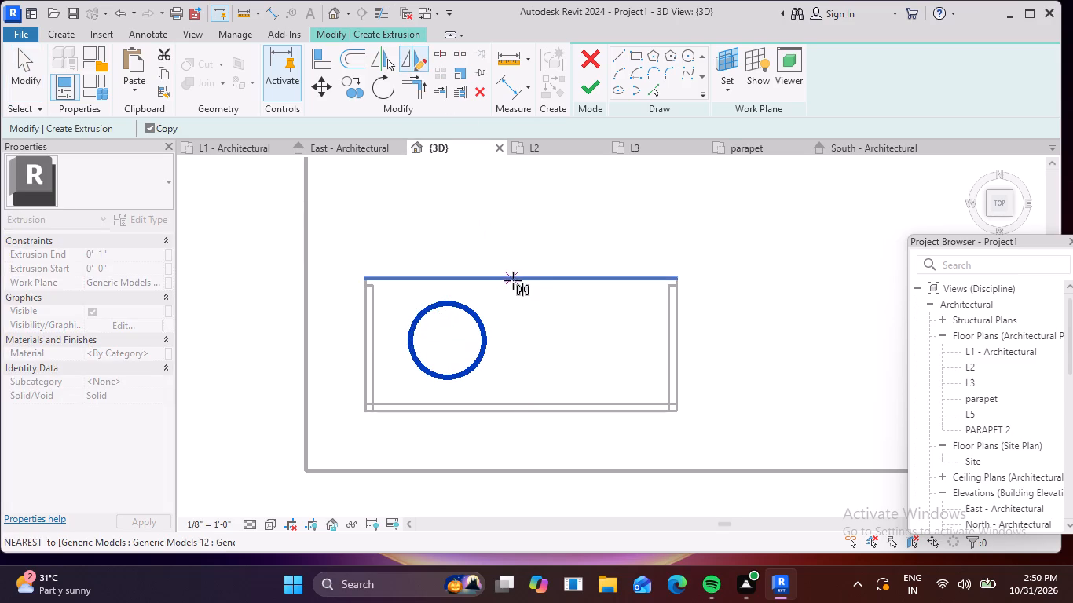
left_click(521, 280)
left_click(526, 400)
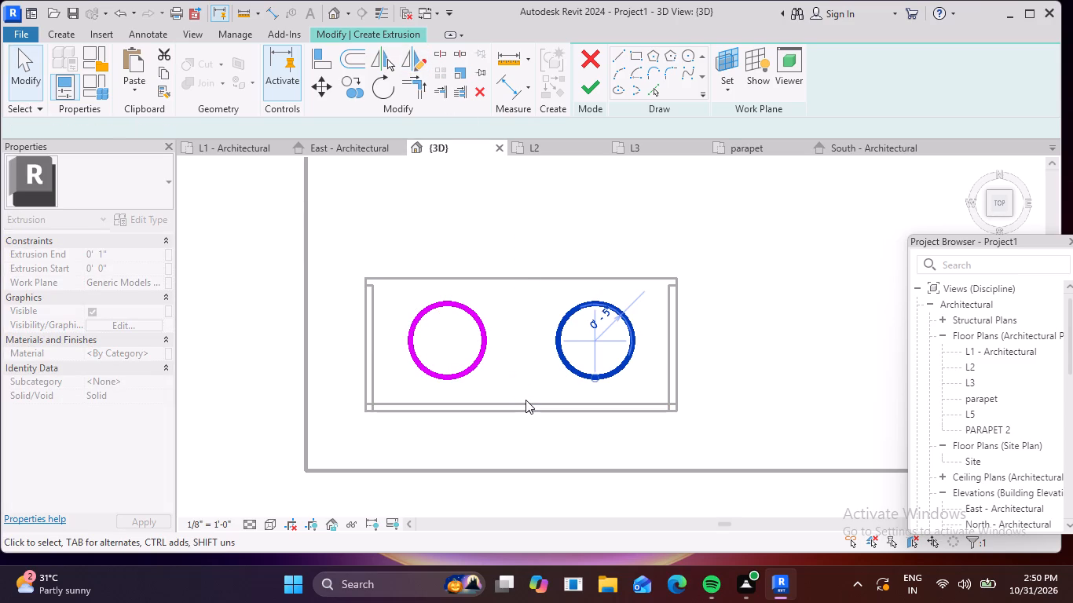
key("Escape")
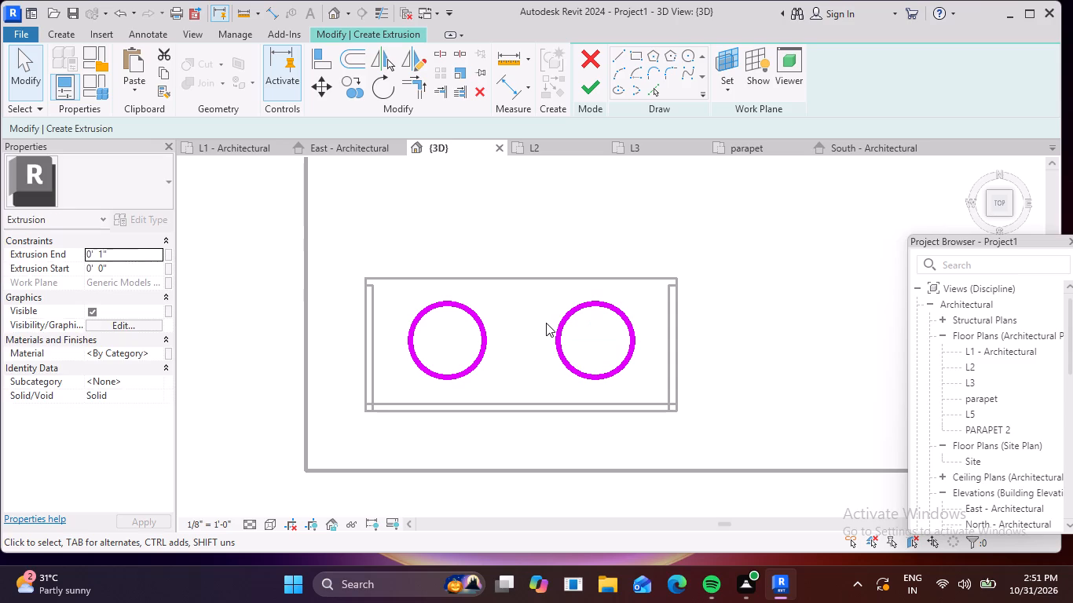
key("Escape")
Mirror copies of both circles onto the right block about an axis drawn from the entrance slab's front edge midpoint.
left_click(594, 336)
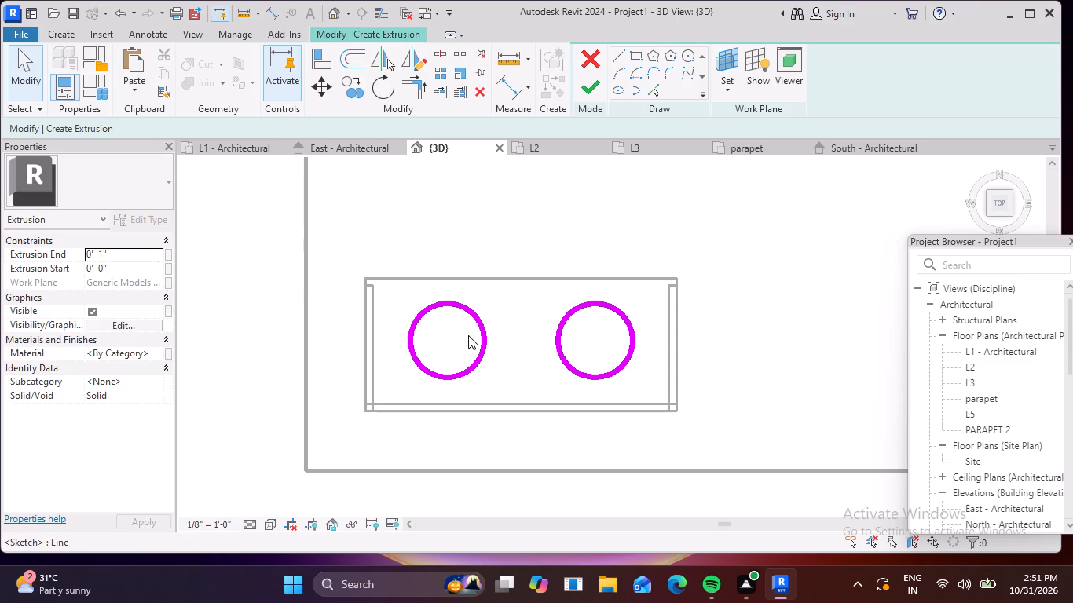
left_click(477, 334)
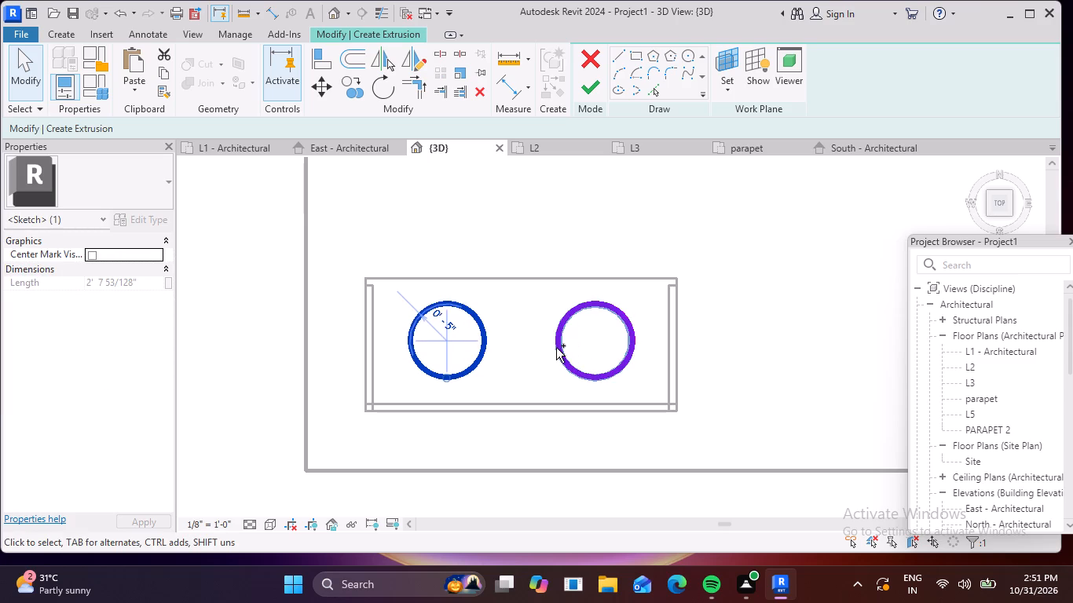
left_click(556, 348, "ctrl")
scroll(581, 347, "down", 5)
middle_click_drag(604, 345, 376, 349)
scroll(441, 335, "down", 2)
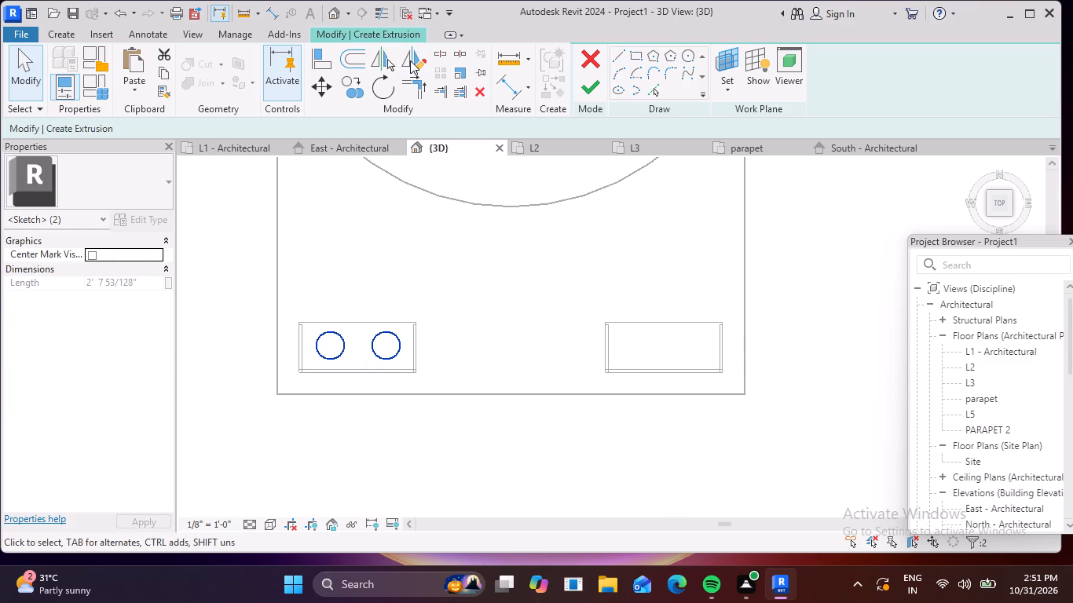
left_click(410, 60)
left_click(511, 395)
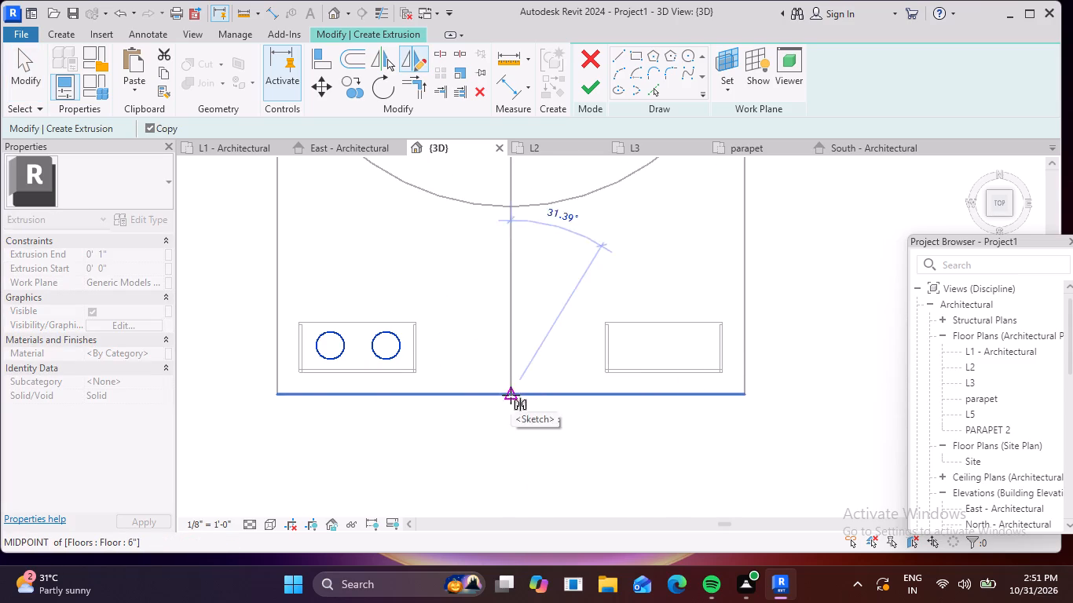
left_click(514, 263)
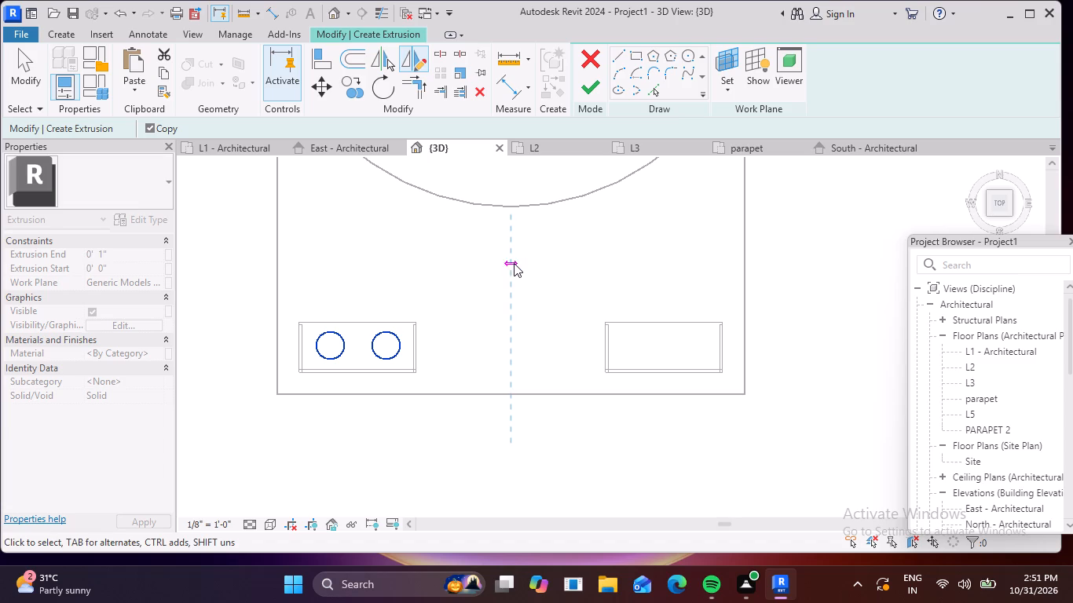
key("Escape")
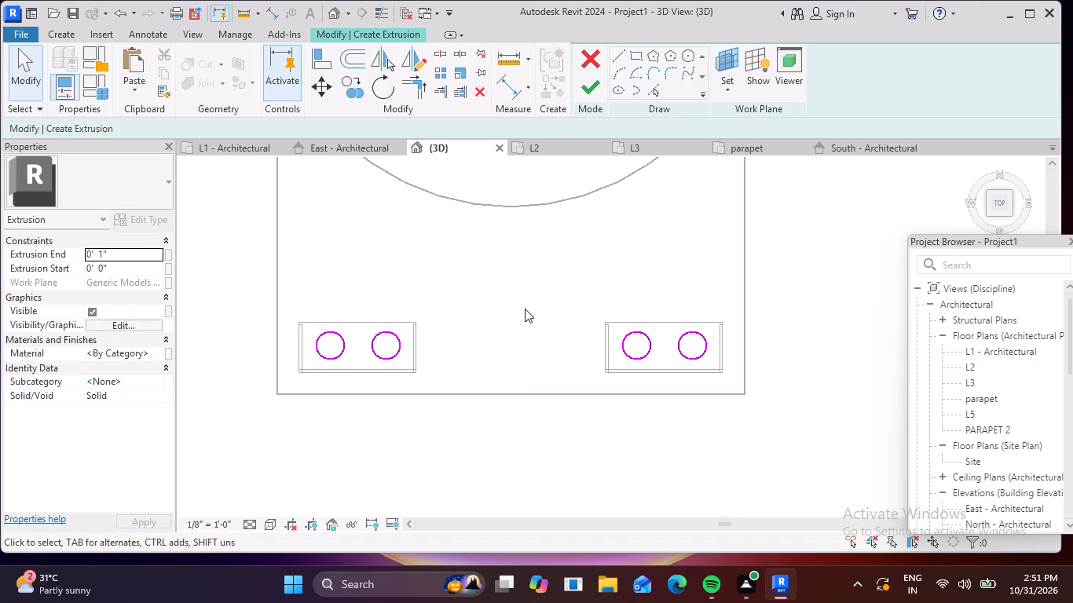
Finish the extrusion sketch with the four circles at a depth of 1".
left_click(336, 13)
left_click(601, 83)
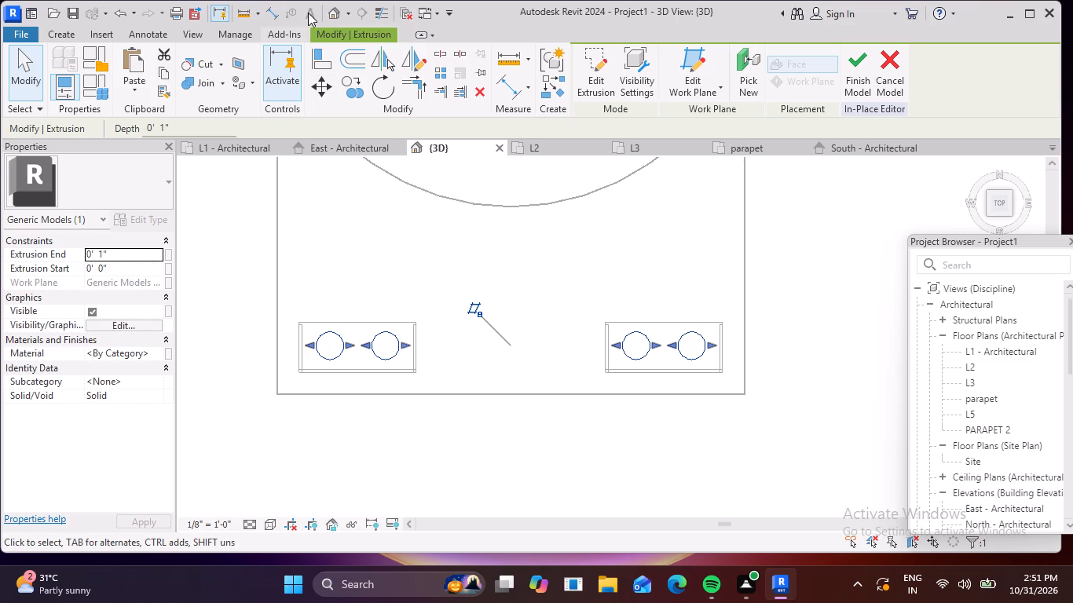
Select the four-circle extrusion in an angled 3D view and stretch its top upward to about 3'.
left_click(337, 11)
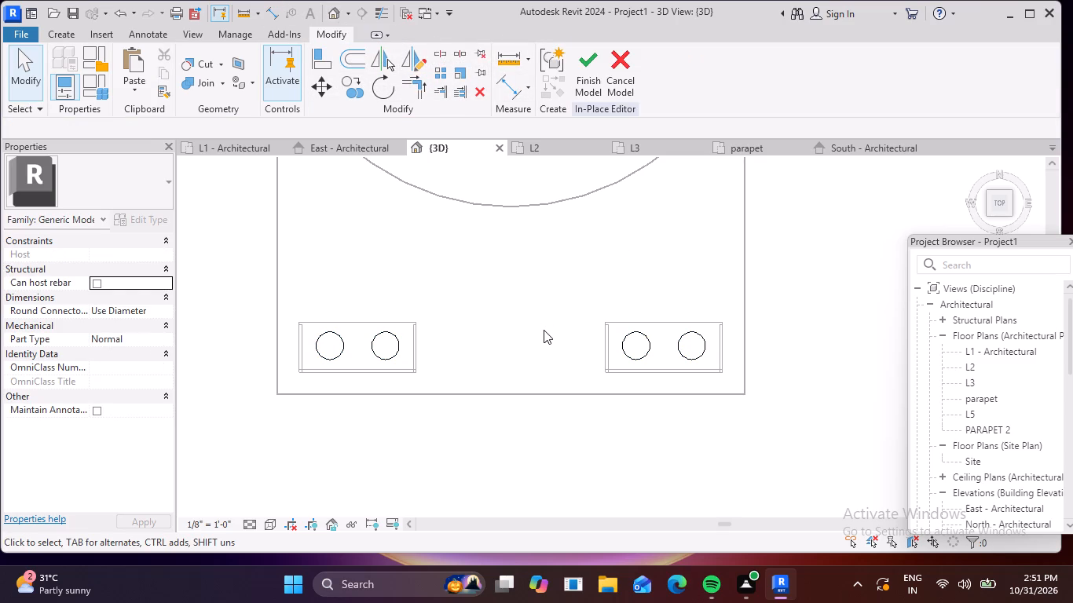
middle_click_drag(538, 356, 579, 199, "shift")
scroll(599, 316, "down", 4)
middle_click_drag(636, 346, 581, 267)
middle_click_drag(643, 354, 634, 337, "shift")
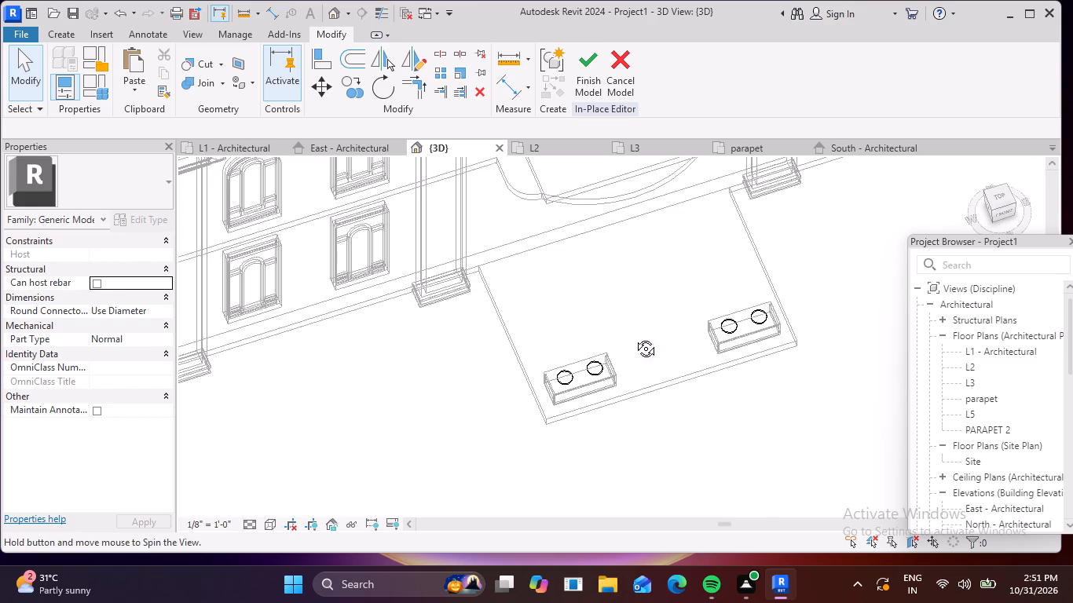
middle_click_drag(634, 337, 624, 243, "shift")
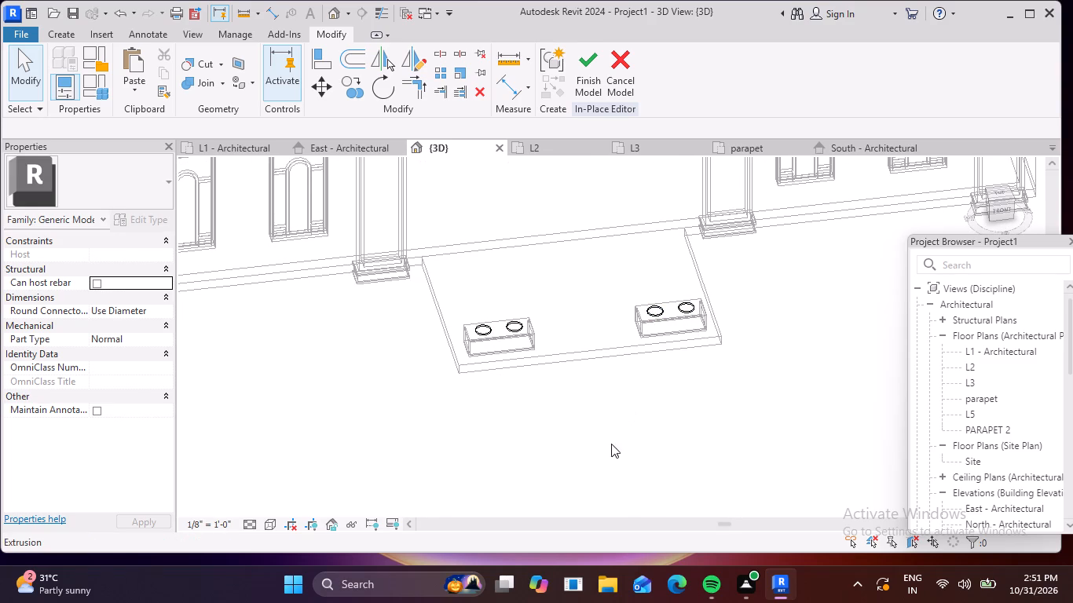
scroll(549, 362, "up", 10)
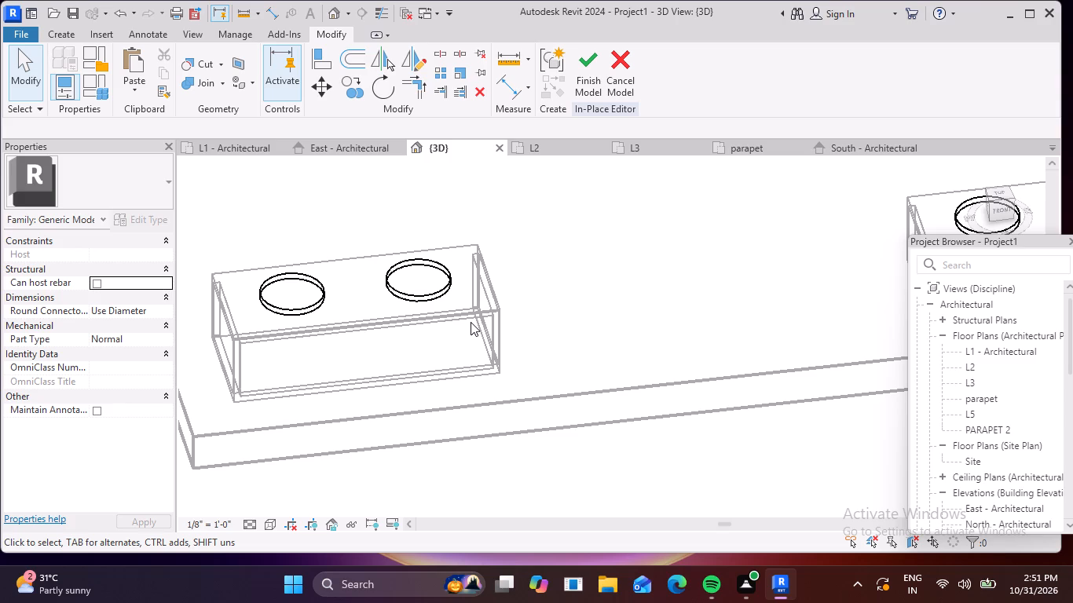
left_click(534, 457)
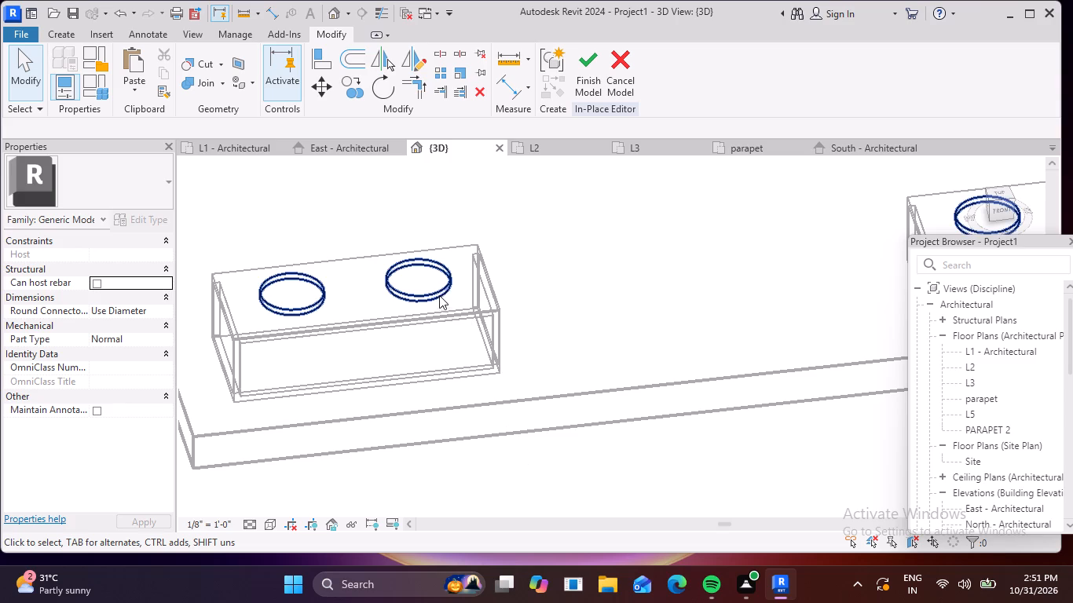
left_click(438, 289)
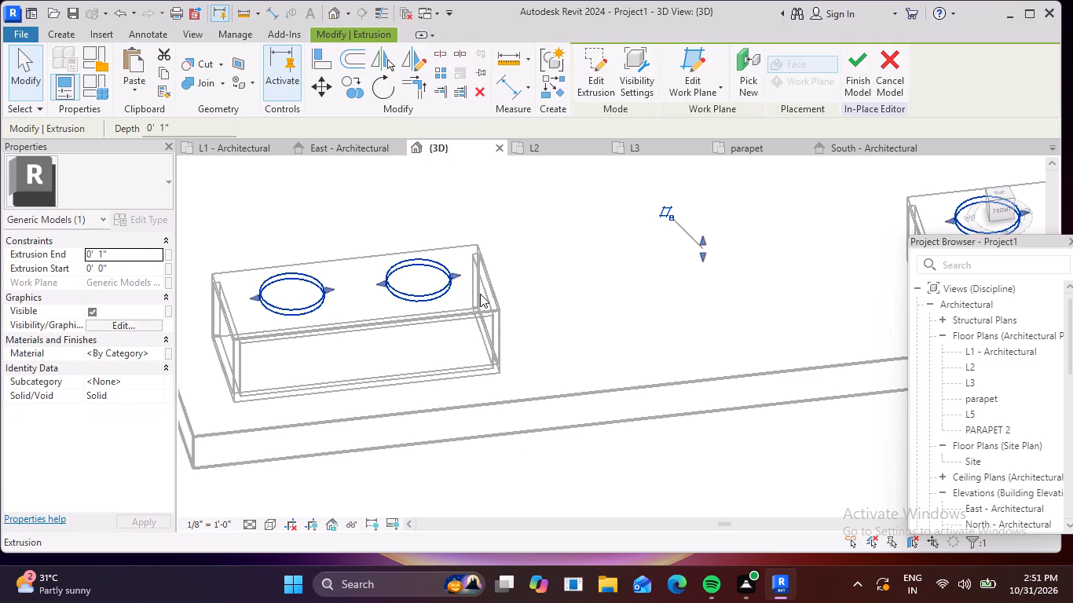
scroll(480, 294, "down", 3)
middle_click_drag(480, 294, 461, 344)
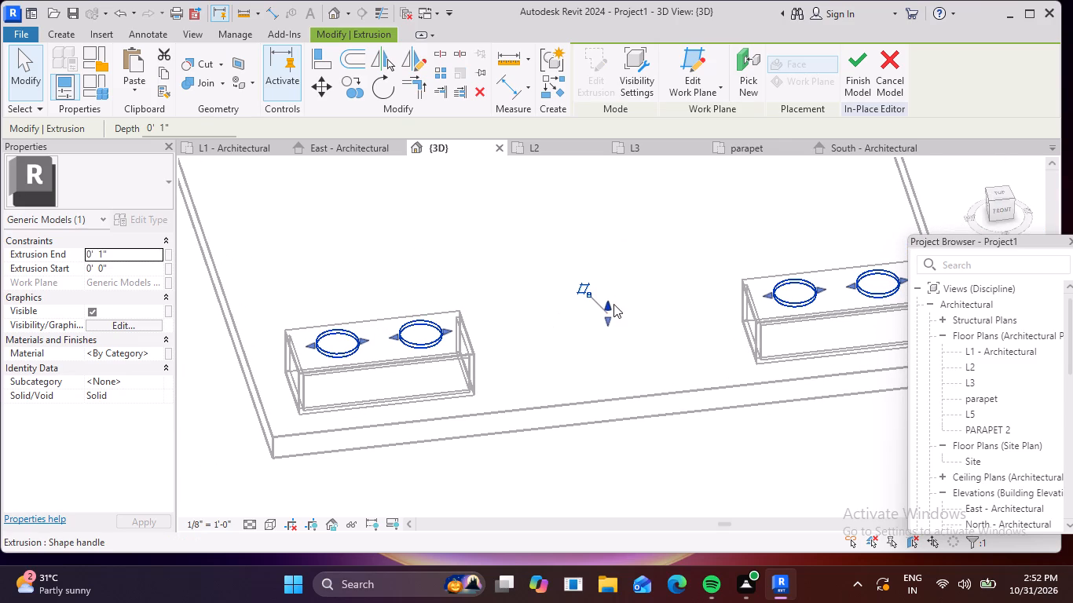
left_click_drag(609, 304, 621, 191)
scroll(621, 191, "down", 4)
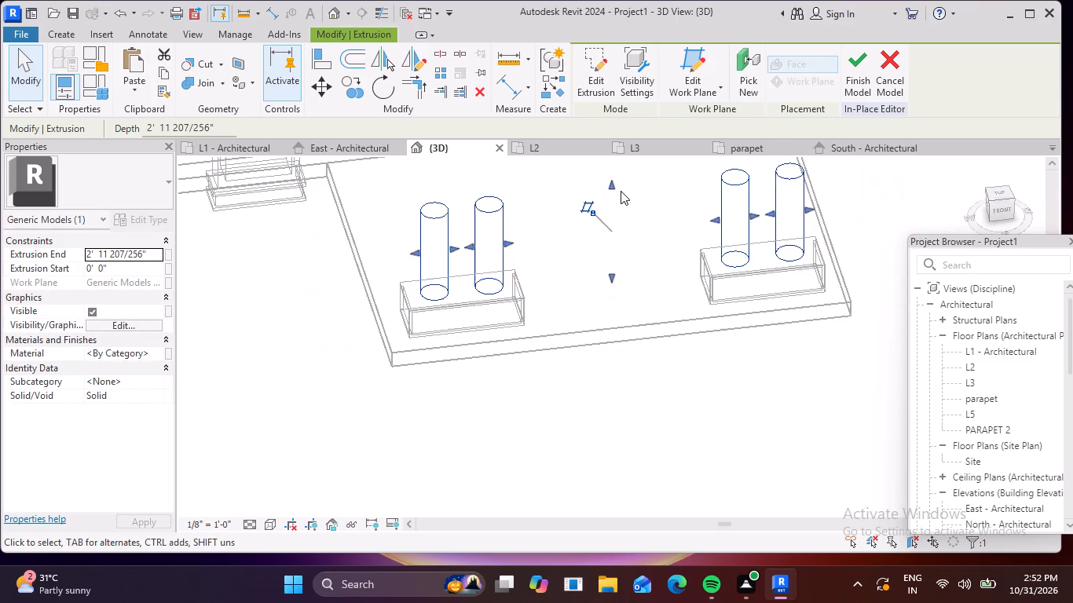
middle_click_drag(621, 191, 566, 311)
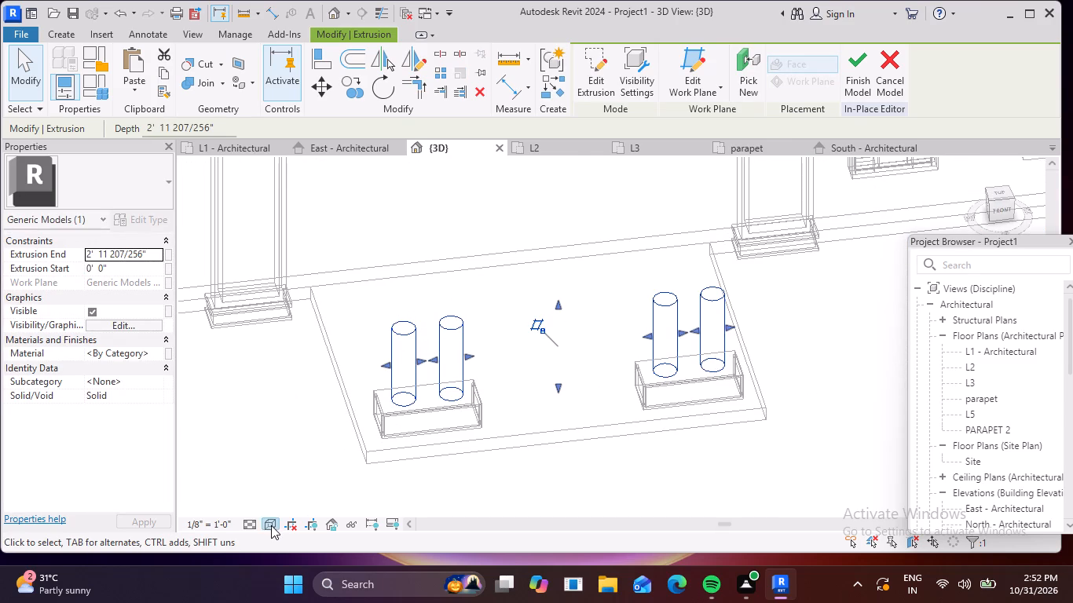
Switch the 3D view to shaded display and stretch the columns' top end up to about 9'-7".
left_click(271, 524)
left_click(313, 461)
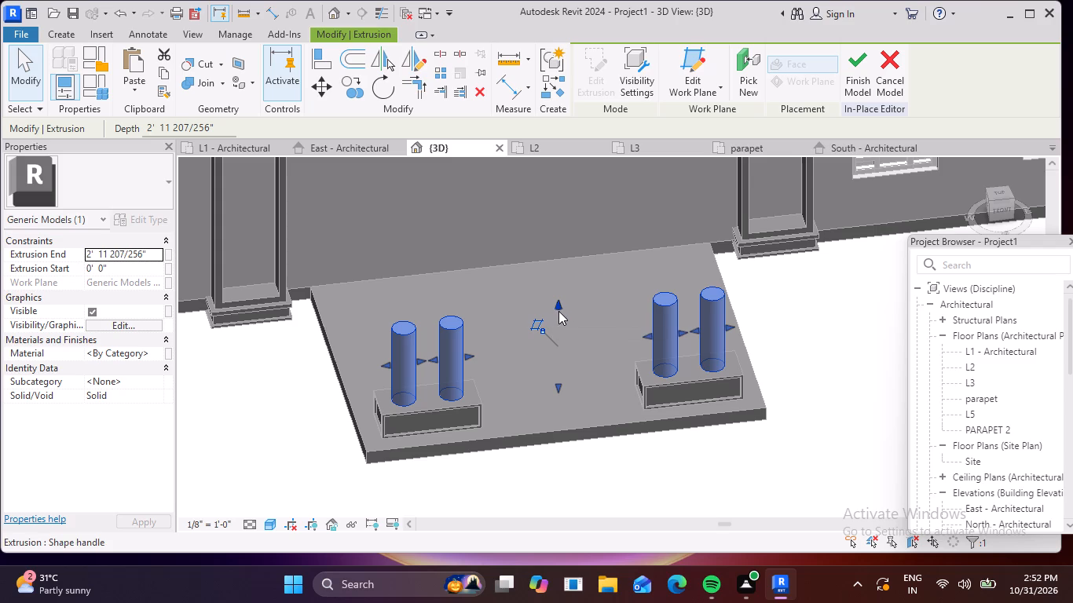
left_click_drag(559, 304, 540, 153)
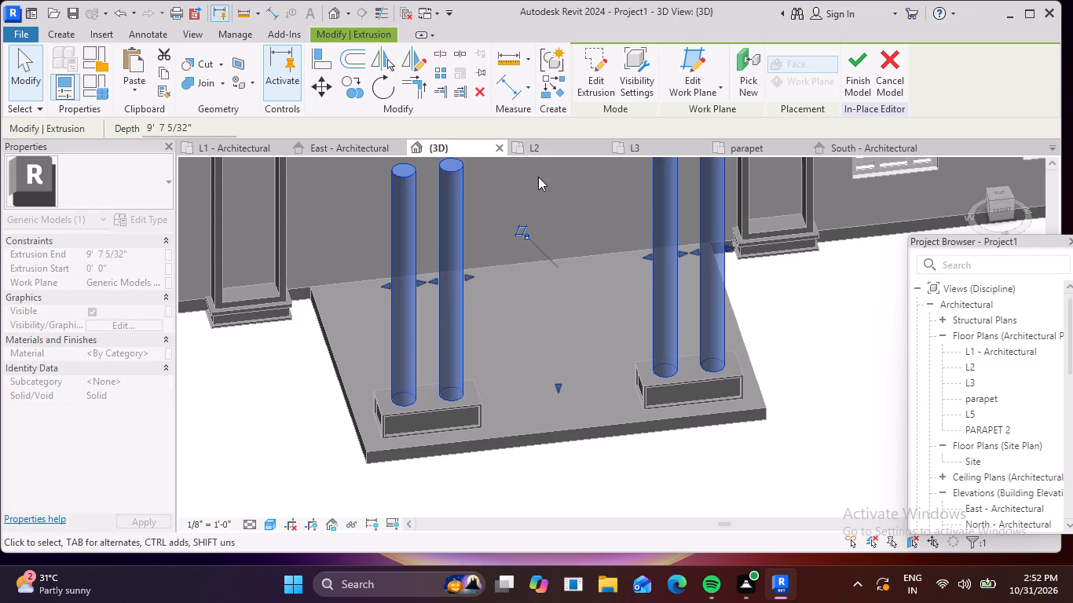
scroll(538, 191, "down", 4)
middle_click_drag(534, 225, 477, 386)
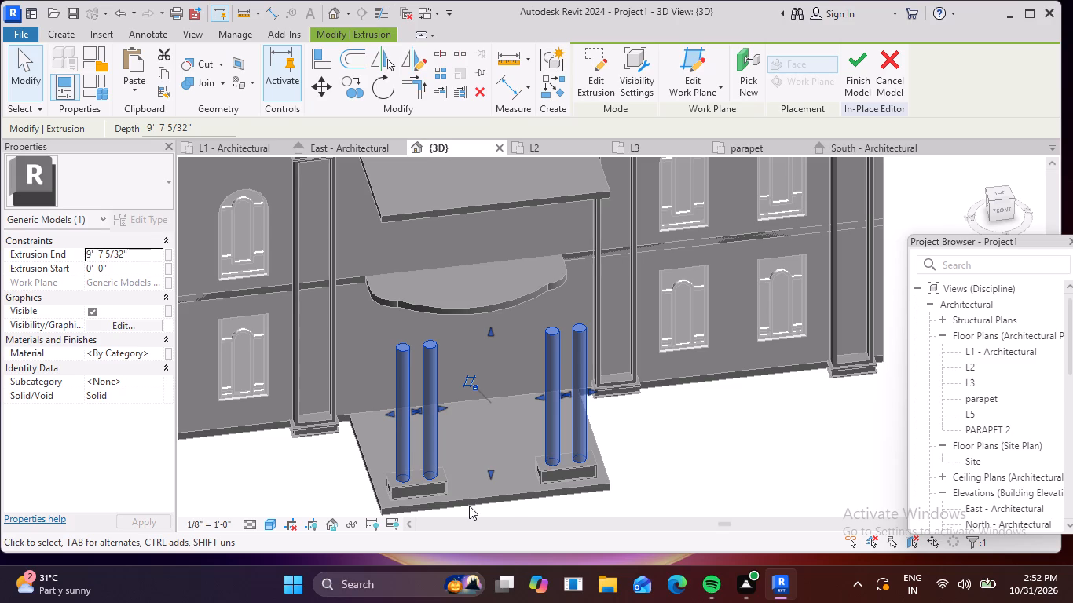
Start a solid sweep and set its path by picking the circular bottom edges of the left block's outer column.
left_click(54, 38)
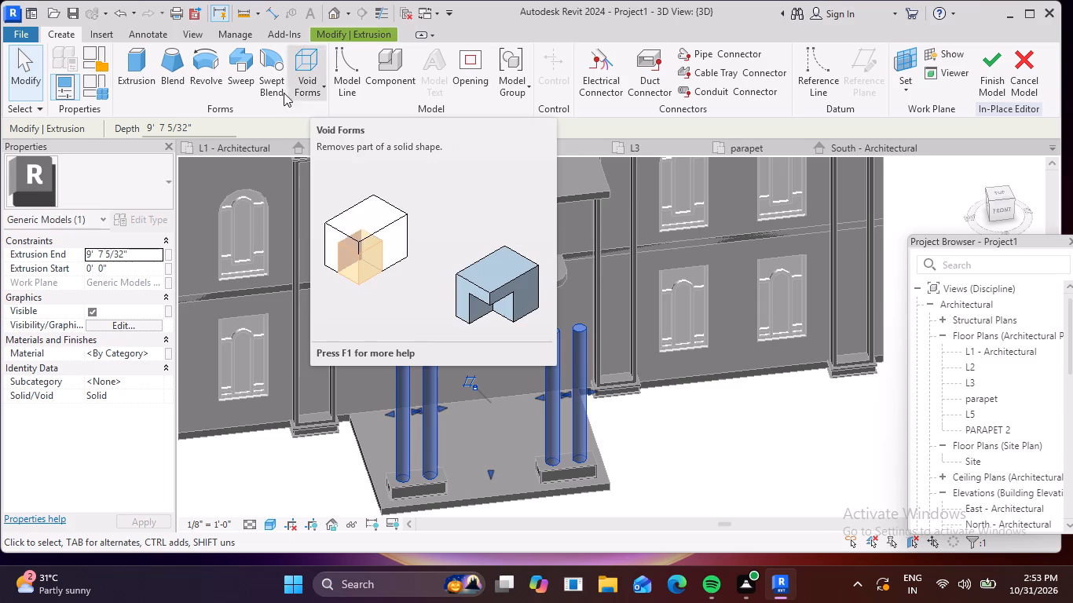
left_click(235, 63)
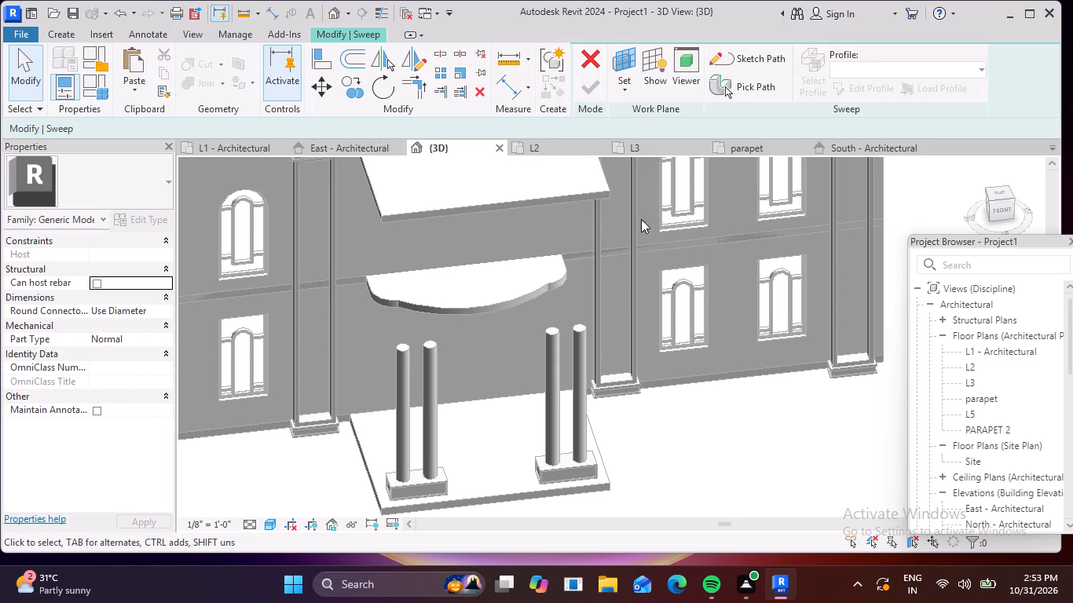
left_click(745, 90)
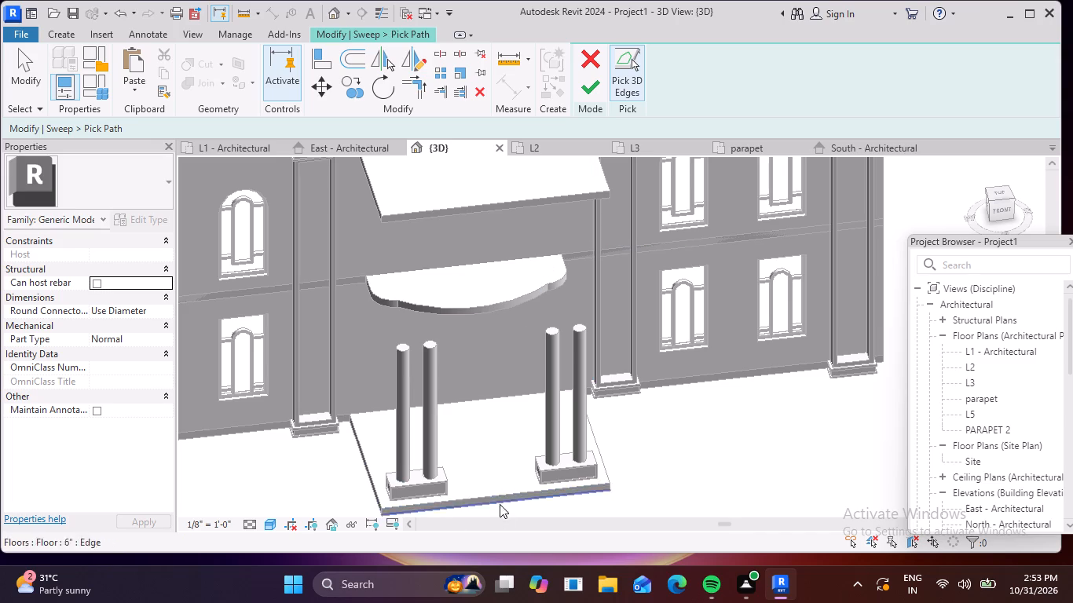
middle_click_drag(500, 512, 545, 402)
scroll(417, 343, "up", 7)
scroll(538, 444, "up", 6)
scroll(466, 421, "up", 2)
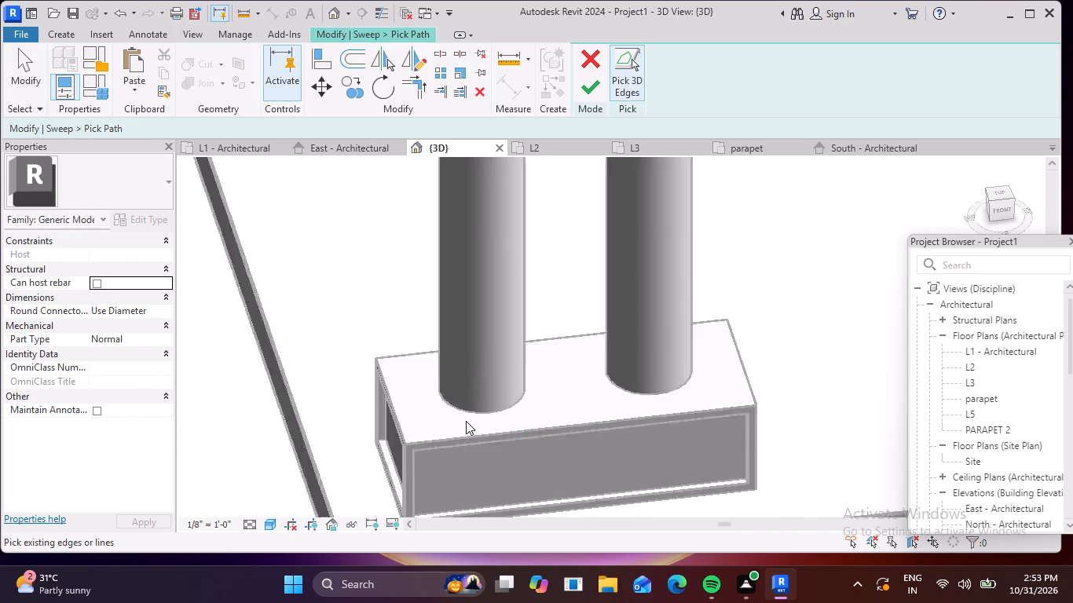
scroll(466, 421, "up", 5)
left_click(468, 392)
left_click(571, 389)
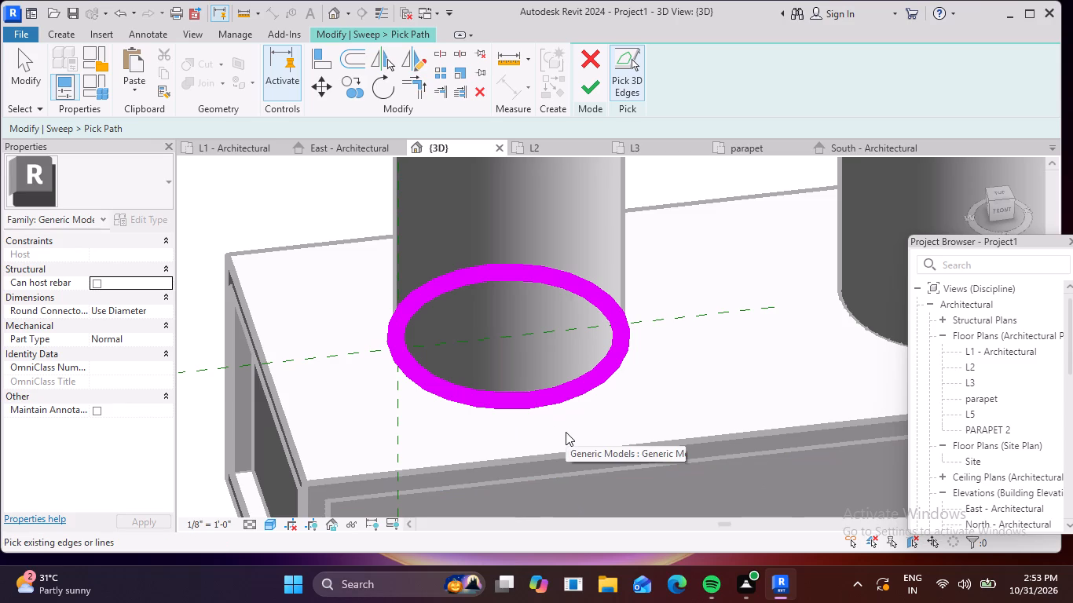
left_click(591, 89)
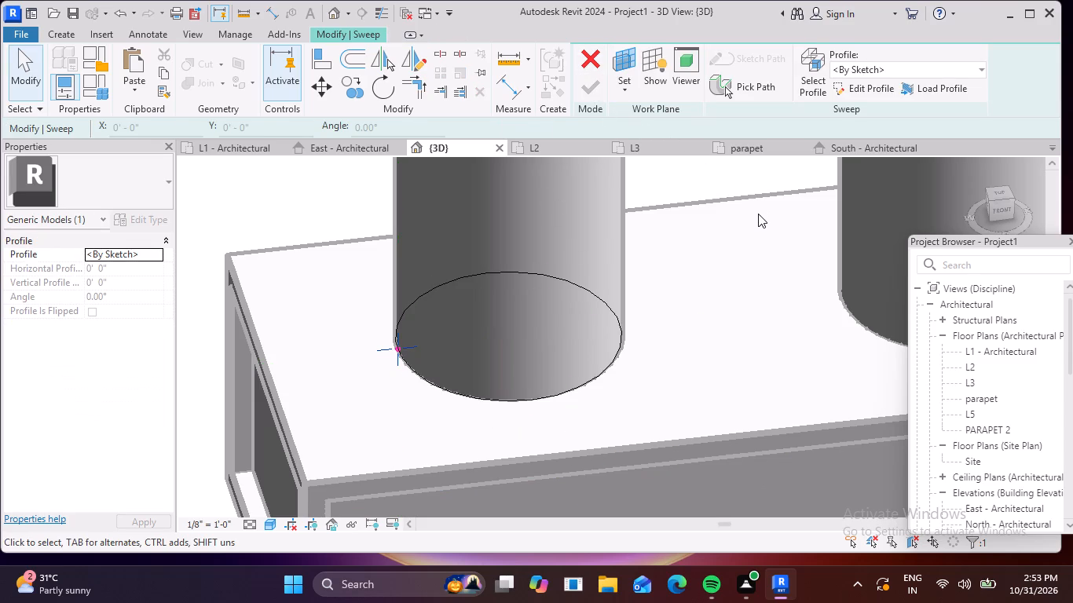
Open the sweep's profile sketch in the front view and draw a base line about 3" outward from the column's bottom edge.
left_click(866, 88)
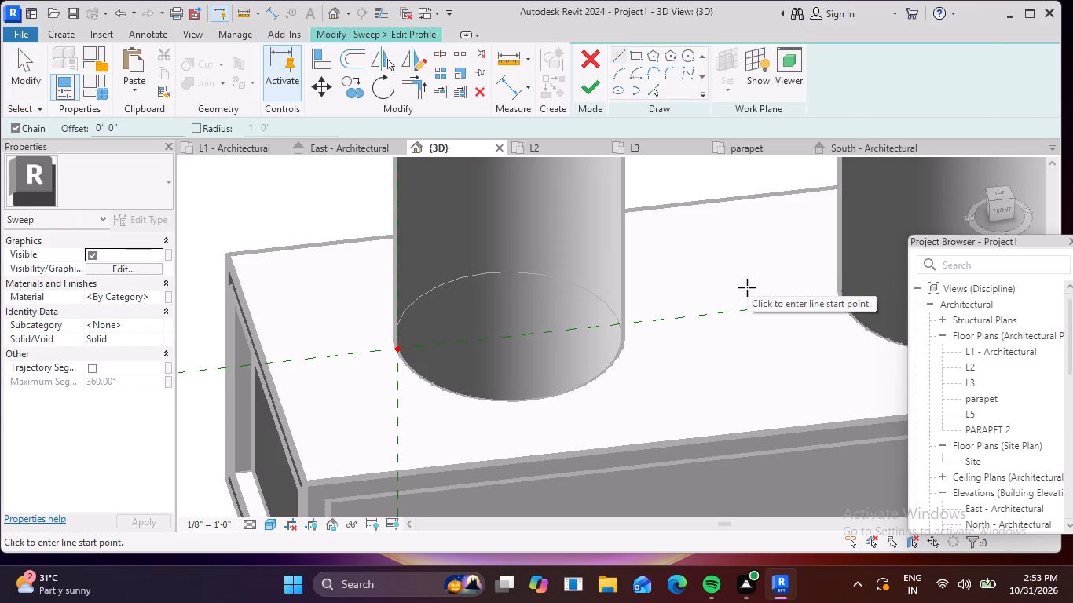
left_click(1002, 210)
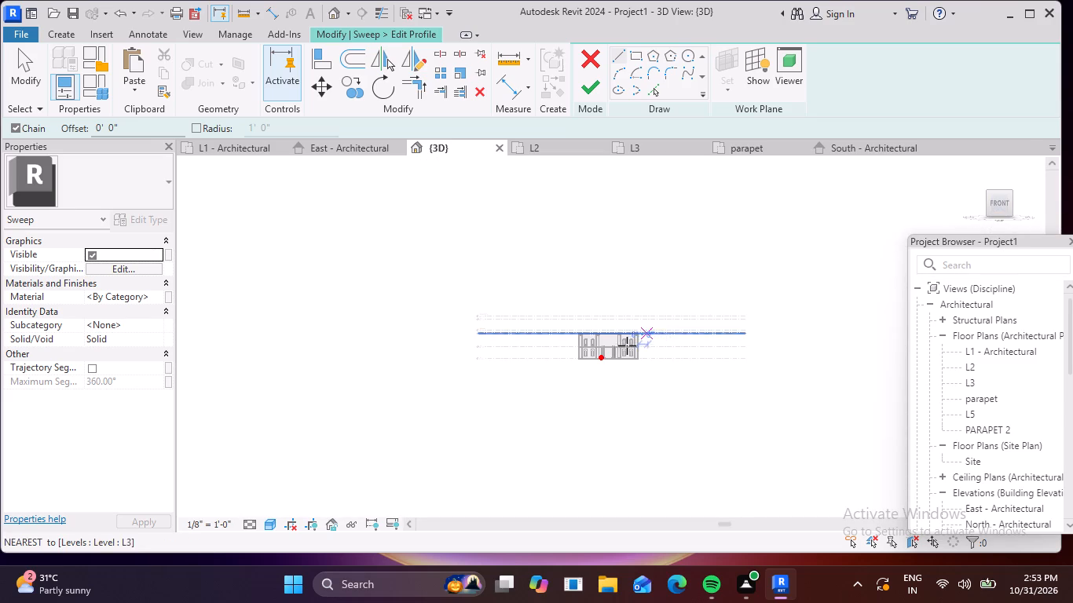
scroll(606, 369, "up", 20)
scroll(641, 367, "up", 7)
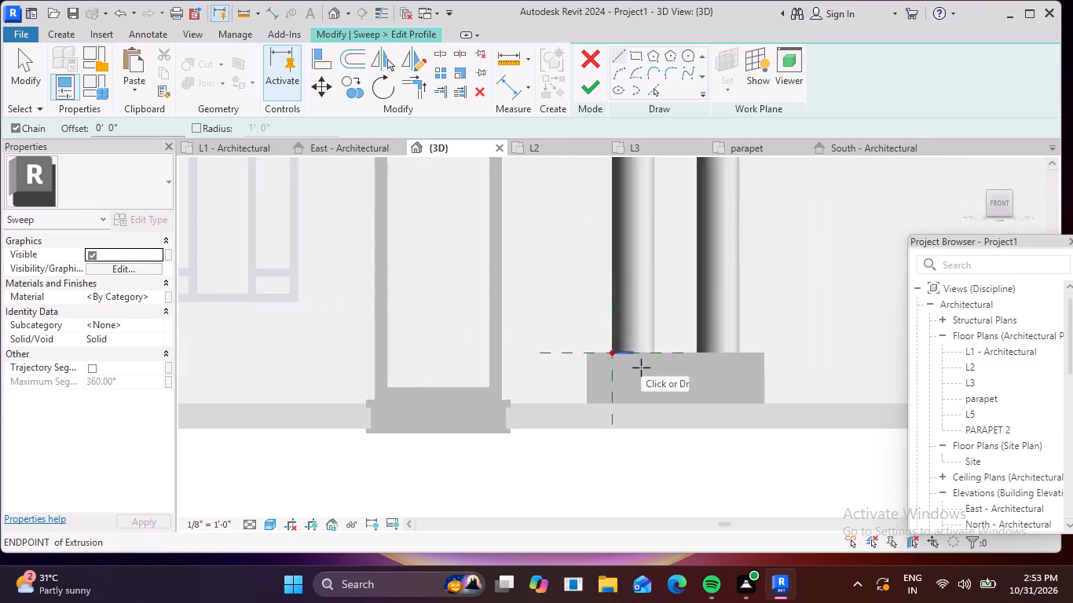
scroll(641, 367, "up", 7)
middle_click_drag(637, 363, 611, 440)
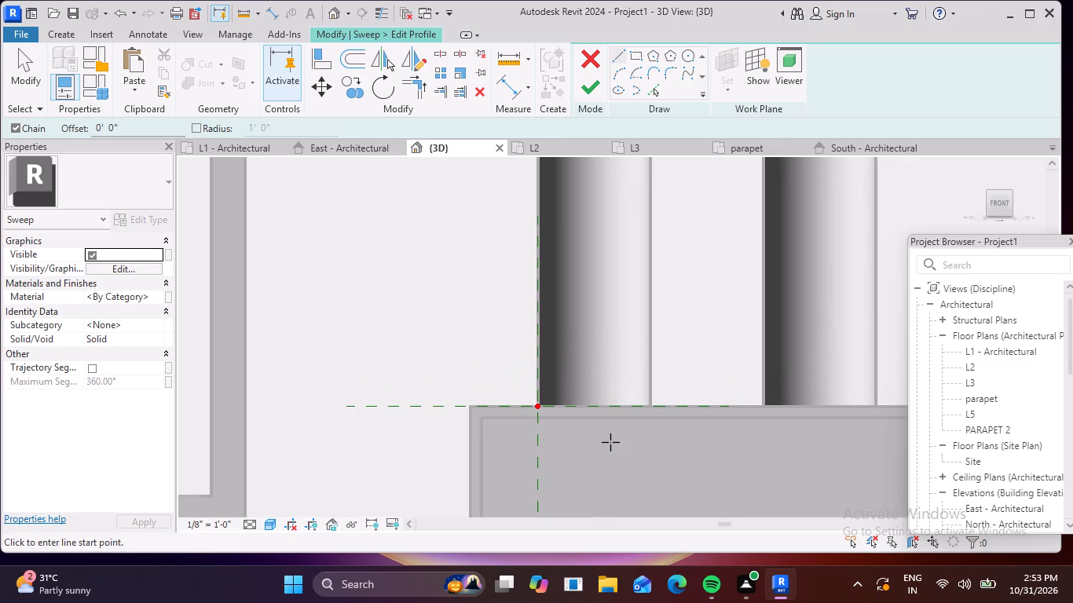
scroll(597, 431, "up", 2)
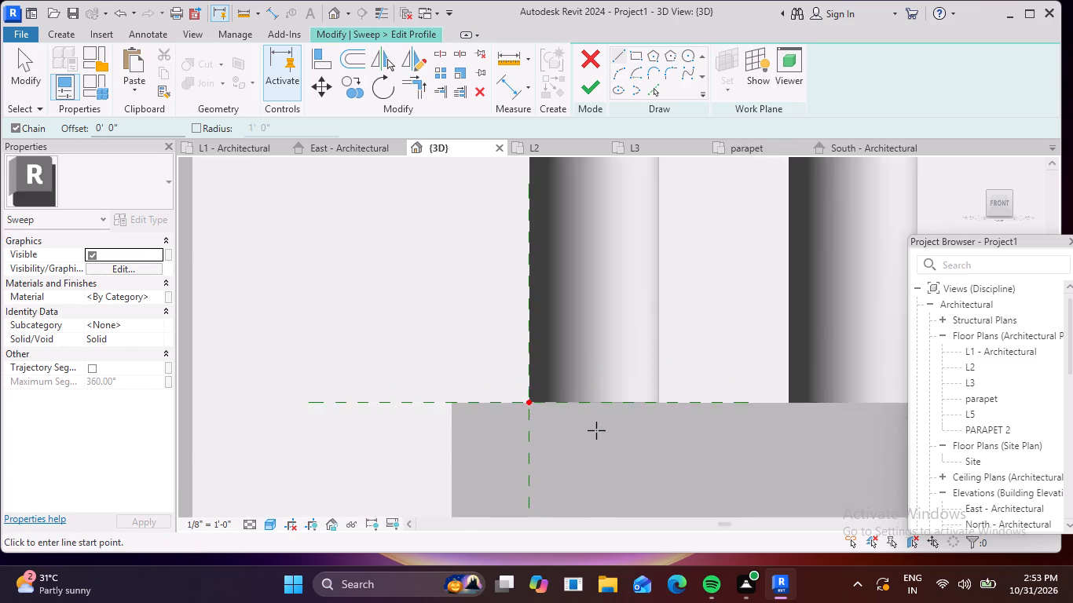
scroll(596, 430, "up", 4)
middle_click_drag(592, 421, 586, 517)
middle_click_drag(501, 451, 576, 456)
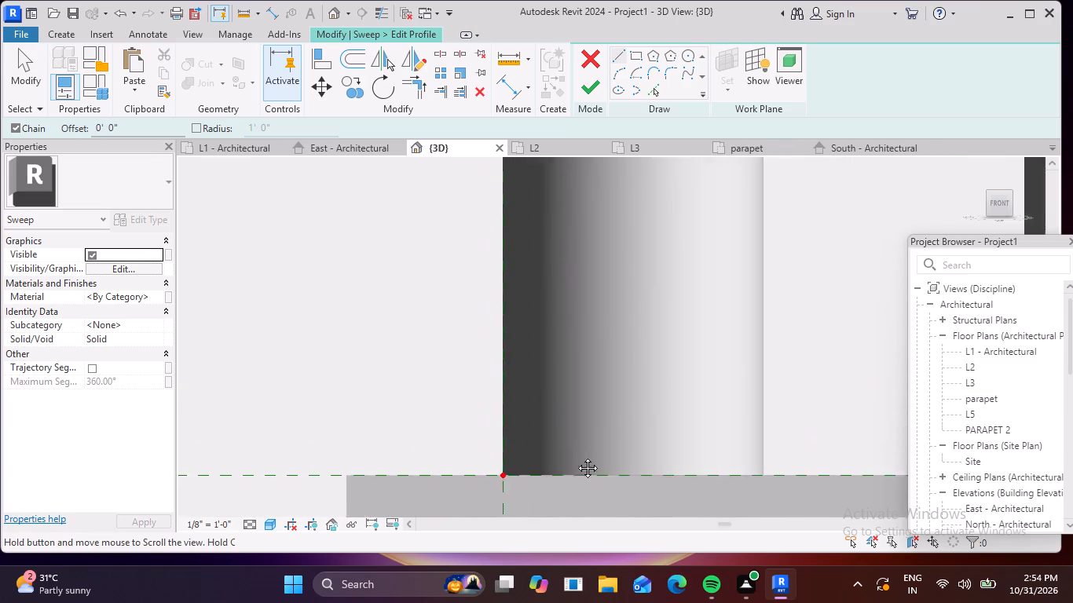
middle_click_drag(576, 456, 586, 458)
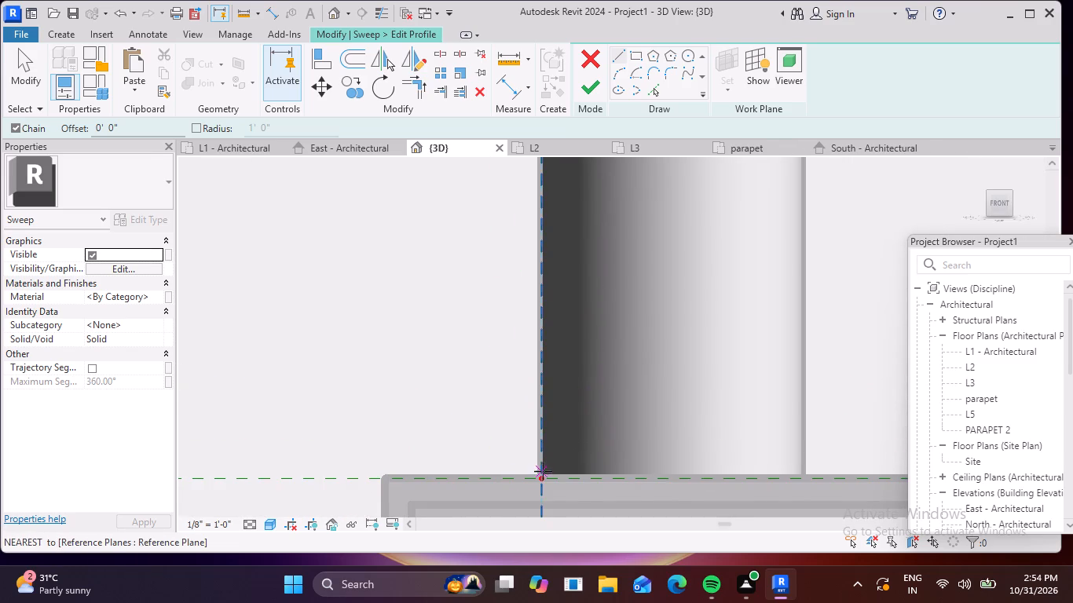
left_click(540, 478)
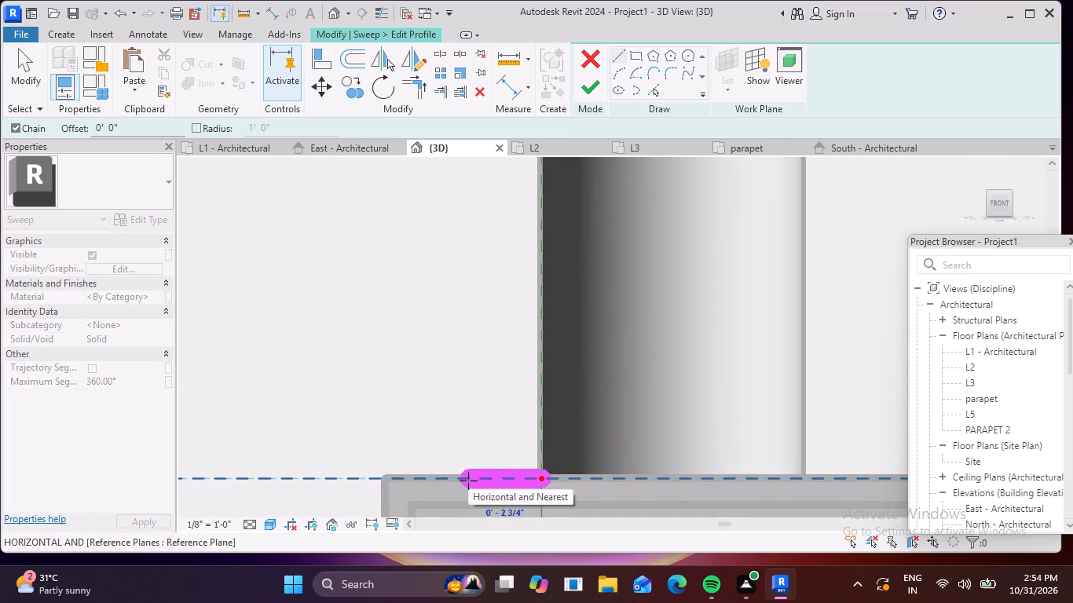
middle_click_drag(468, 480, 427, 400)
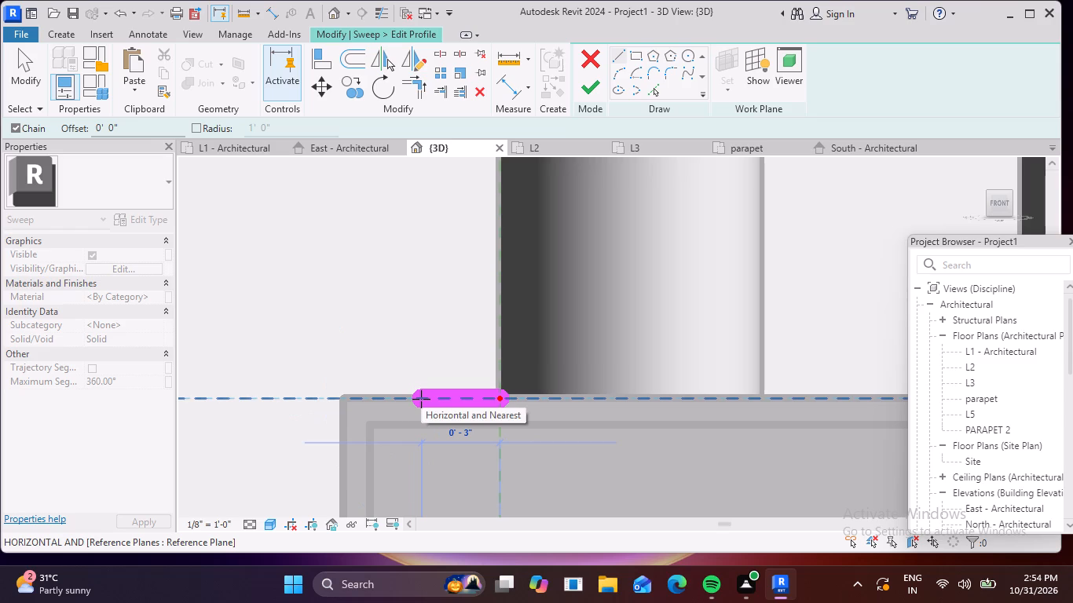
left_click(421, 399)
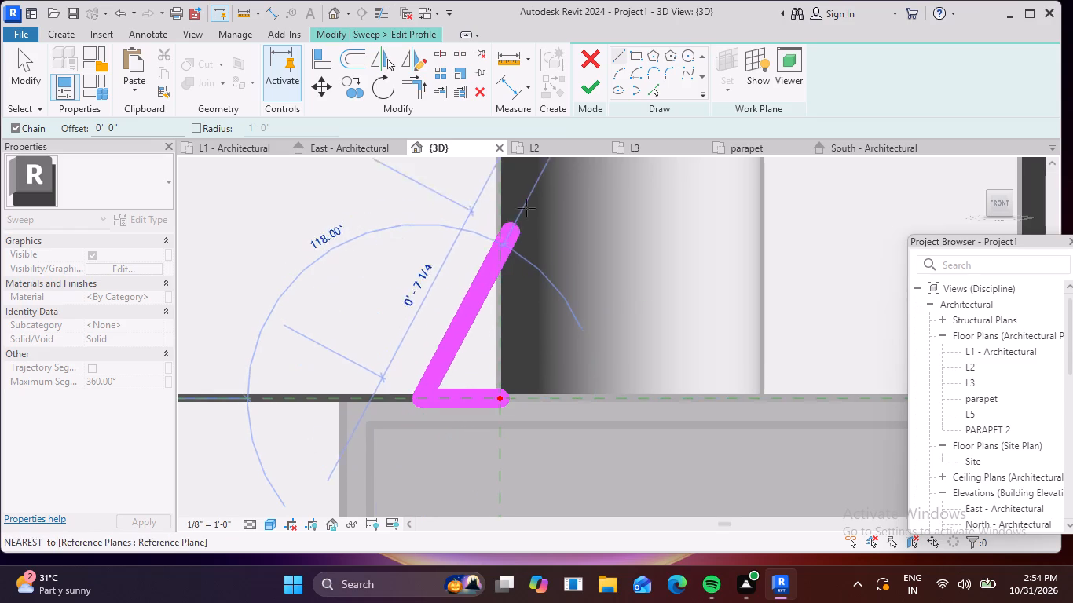
Draw an outward-bulging arc about 1" high rising from the outer end of the base line.
left_click(621, 71)
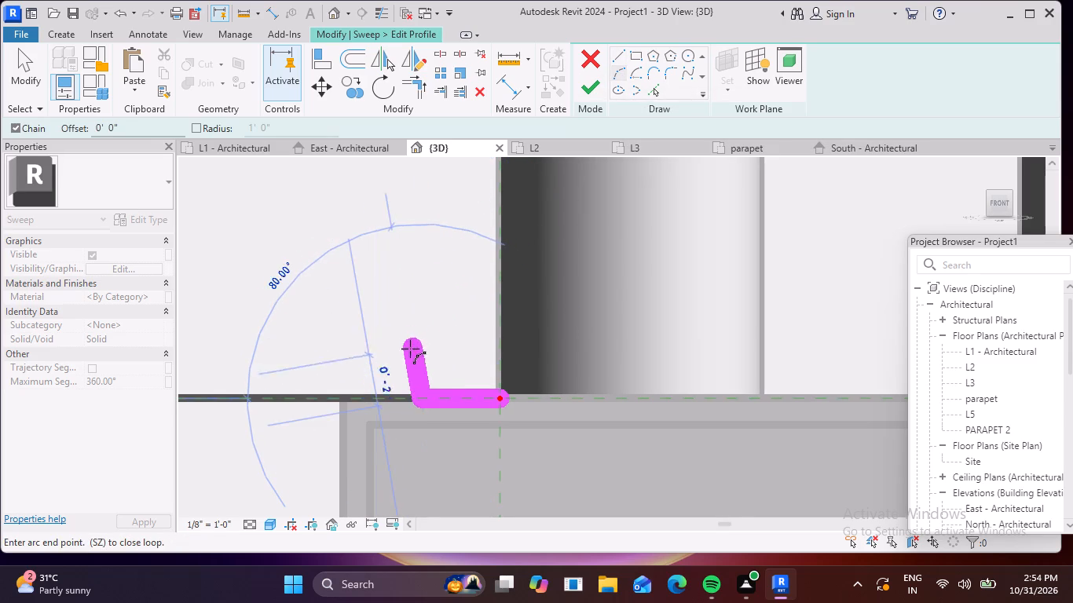
scroll(416, 367, "up", 4)
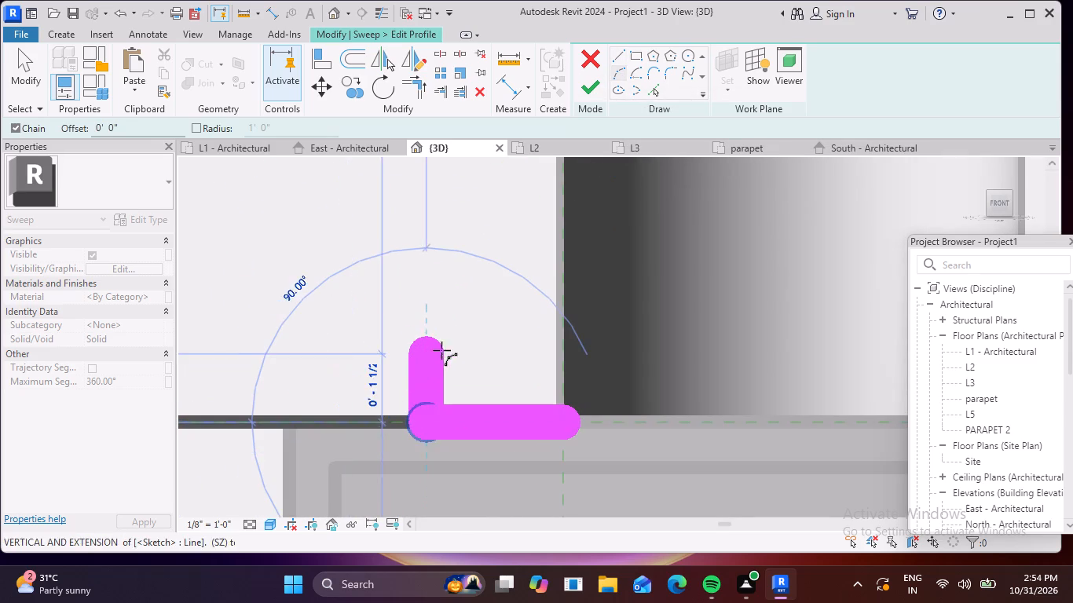
key("Escape")
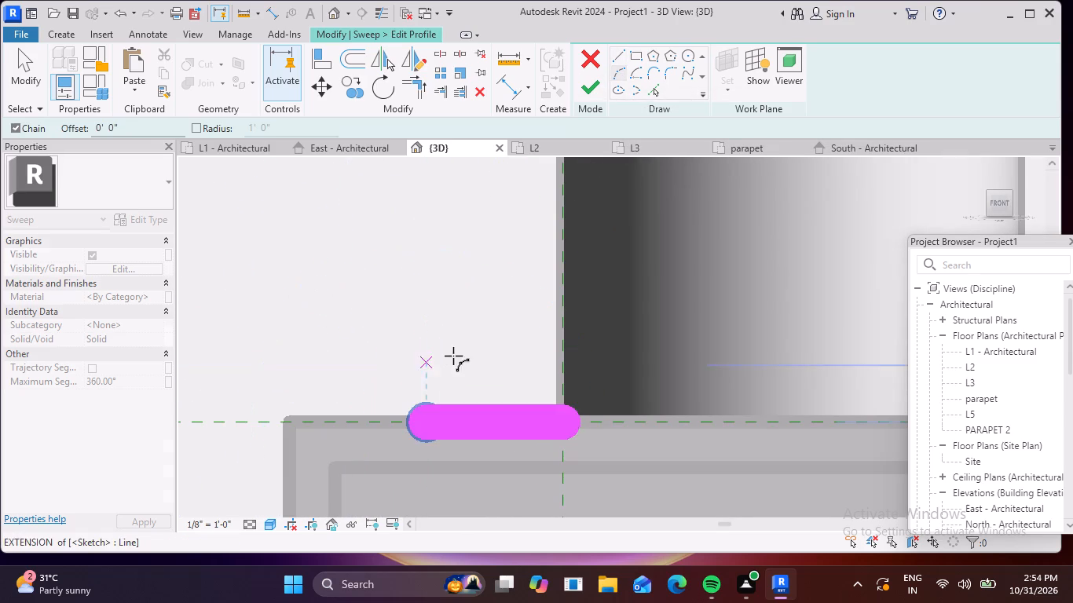
left_click(621, 71)
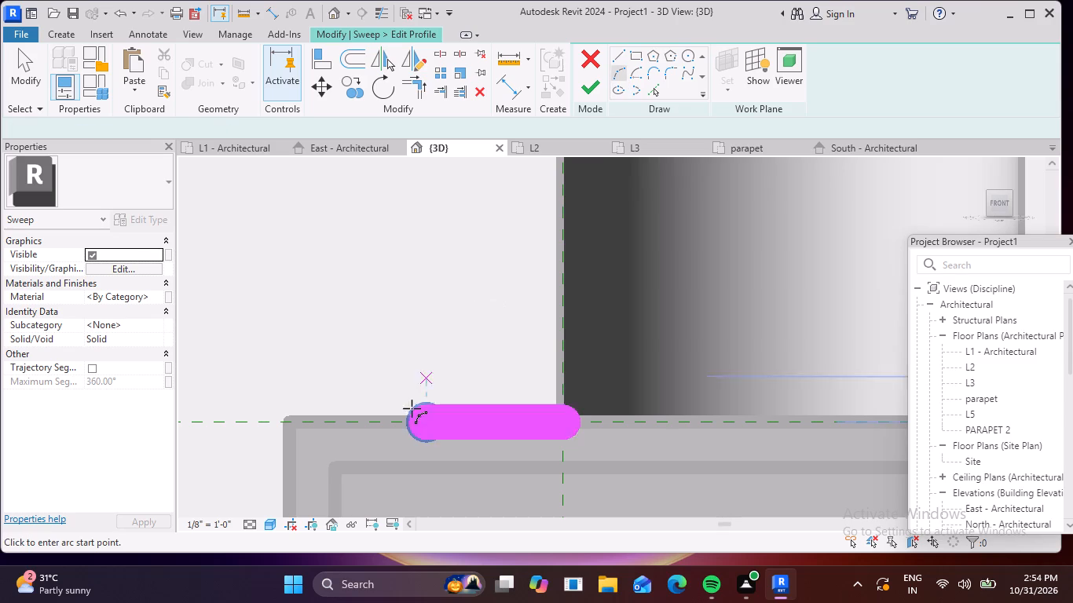
left_click(416, 419)
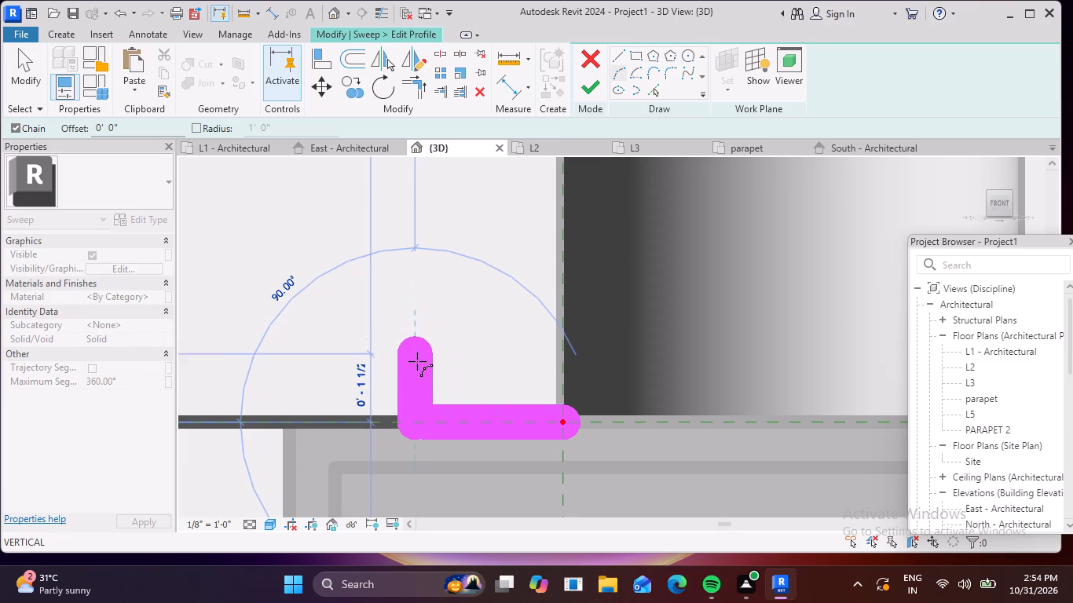
left_click(414, 381)
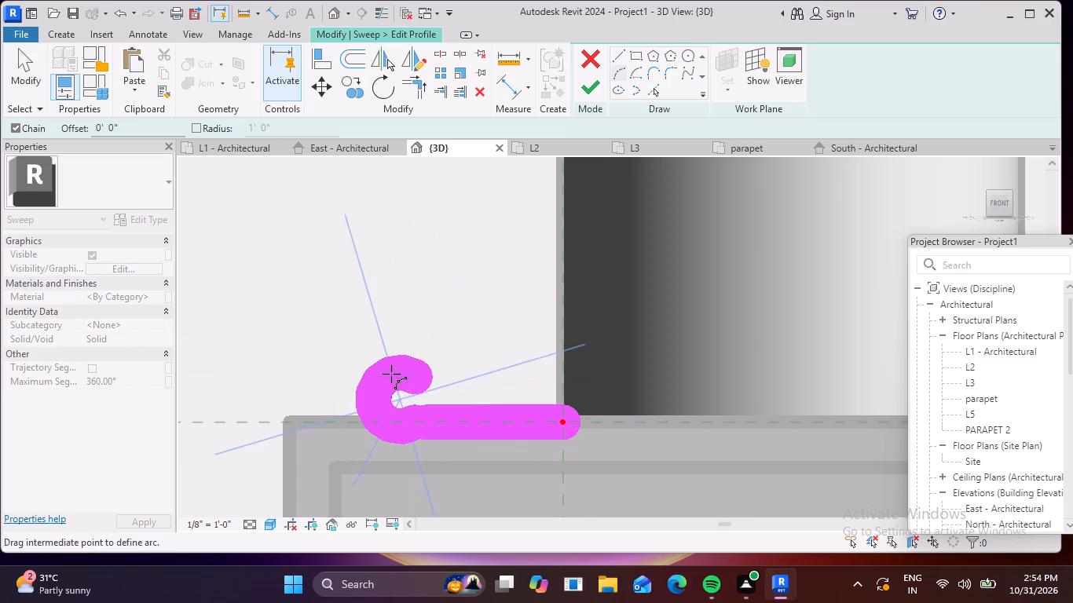
scroll(388, 384, "up", 4)
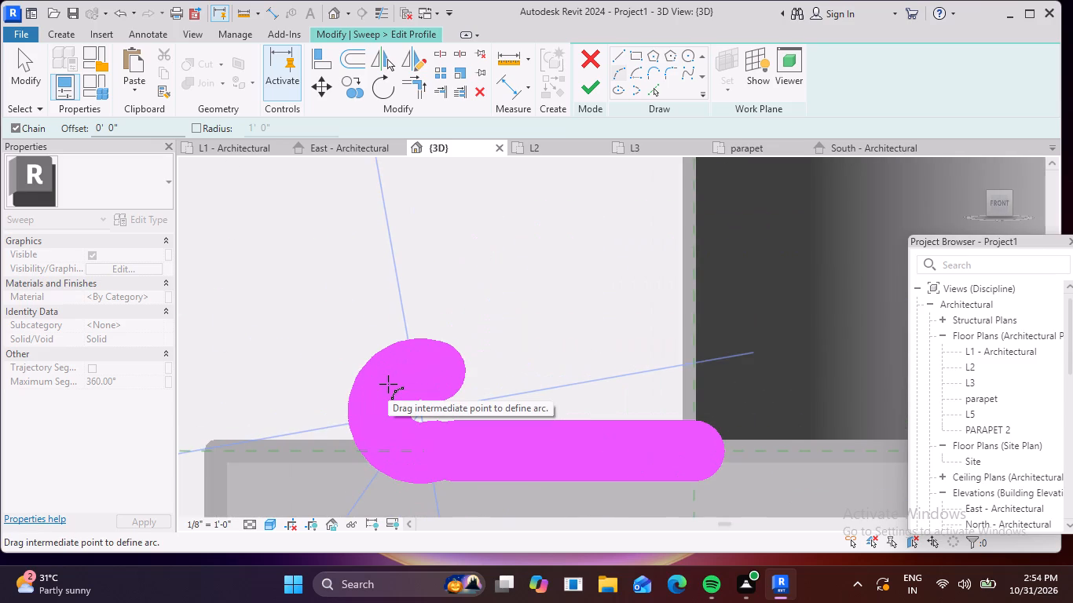
left_click(388, 384)
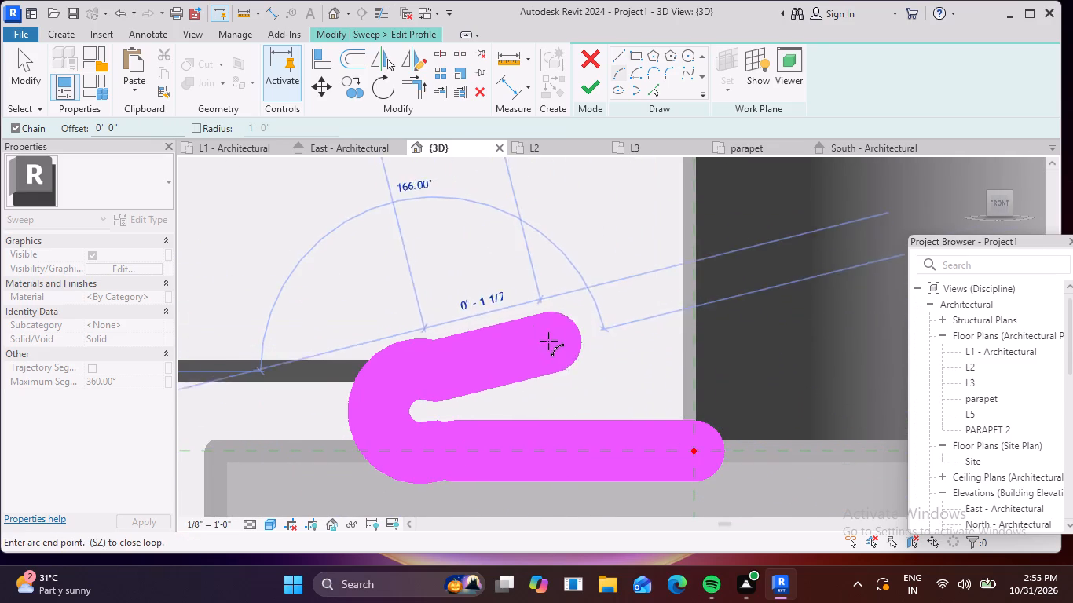
Continue the profile from the arc with a vertical line about 2" high and a horizontal line about 1" toward the column.
left_click(621, 56)
middle_click_drag(438, 312, 408, 445)
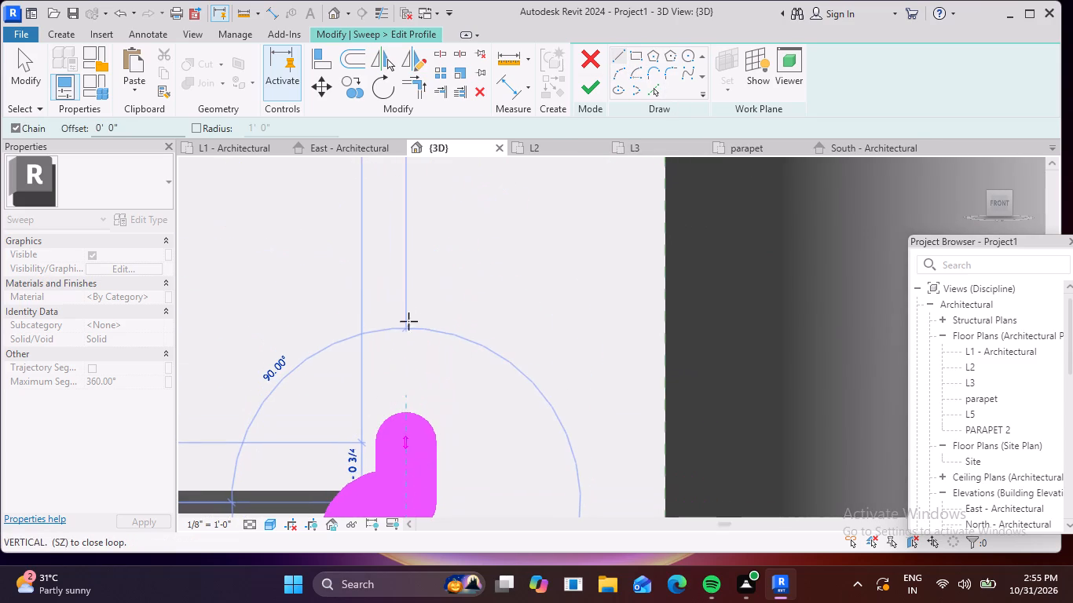
scroll(414, 291, "down", 4)
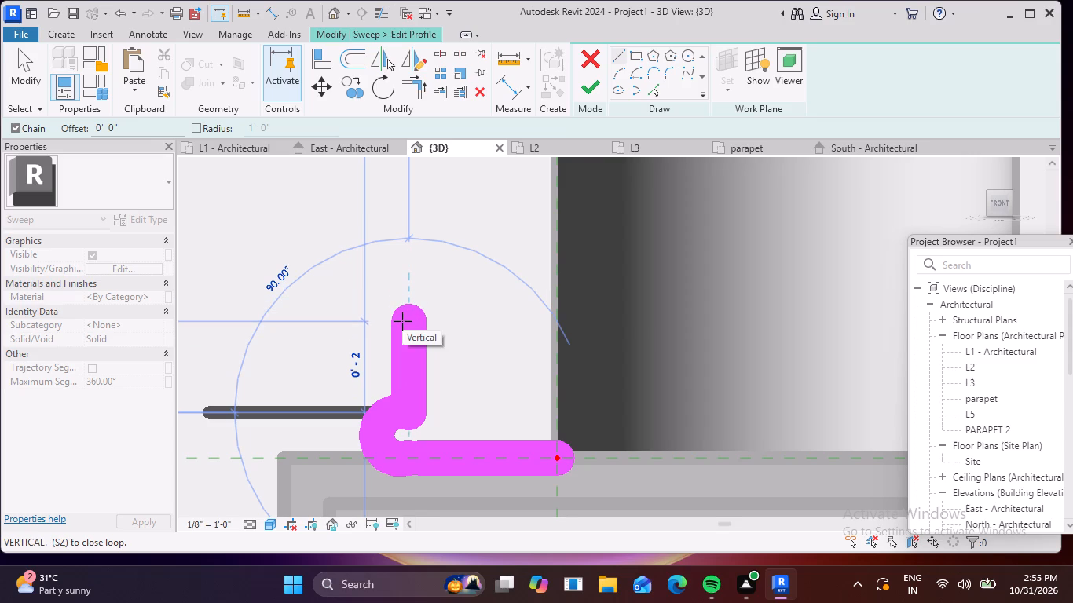
left_click(402, 321)
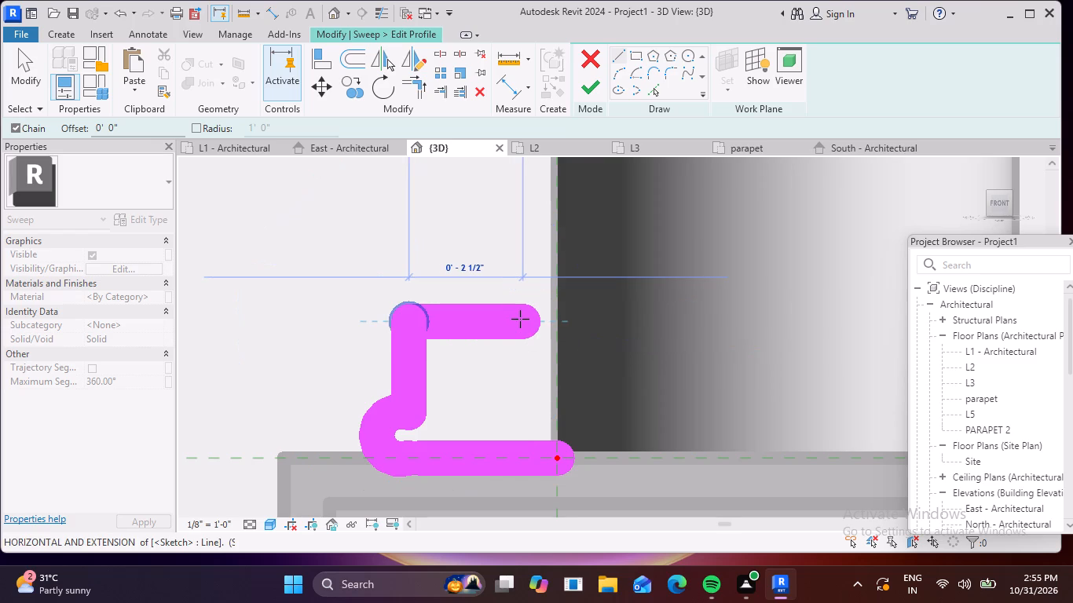
left_click(453, 323)
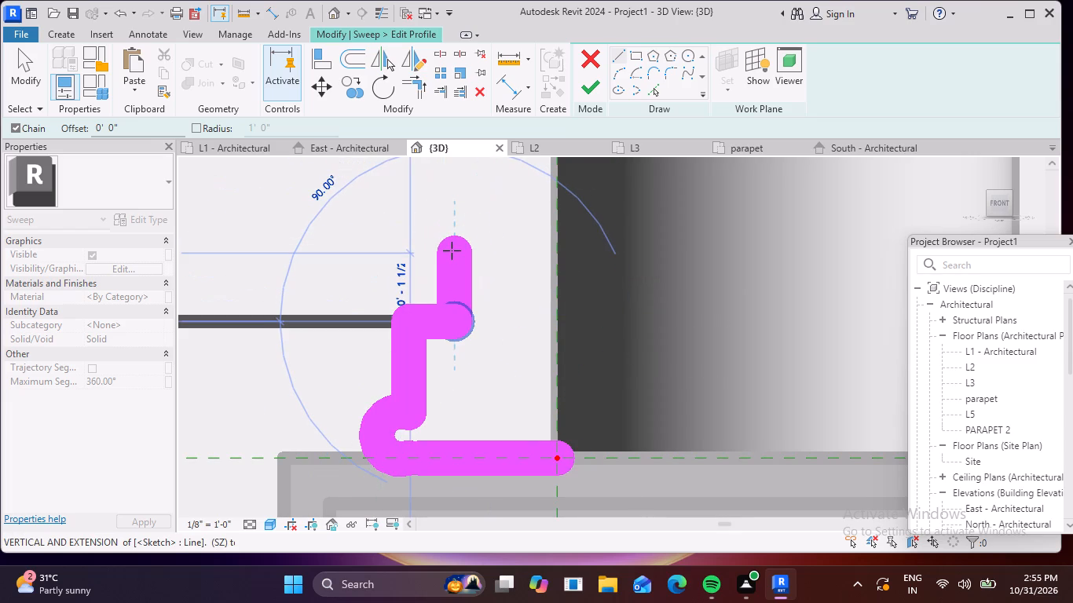
Add a second outward-bulging arc about 1" high, followed by a horizontal line about 1" toward the column.
left_click(613, 75)
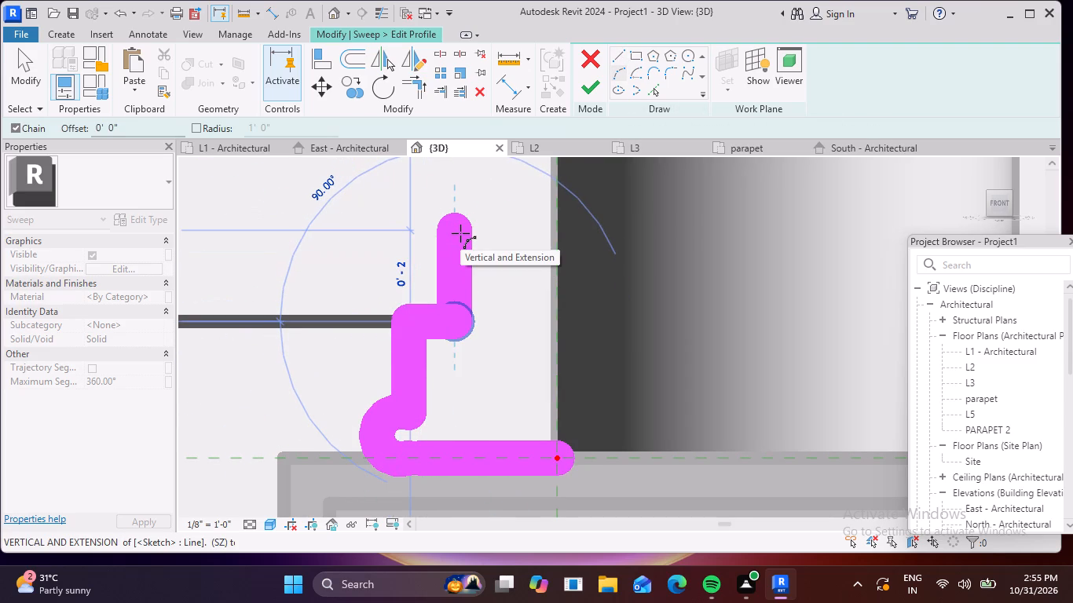
left_click(452, 276)
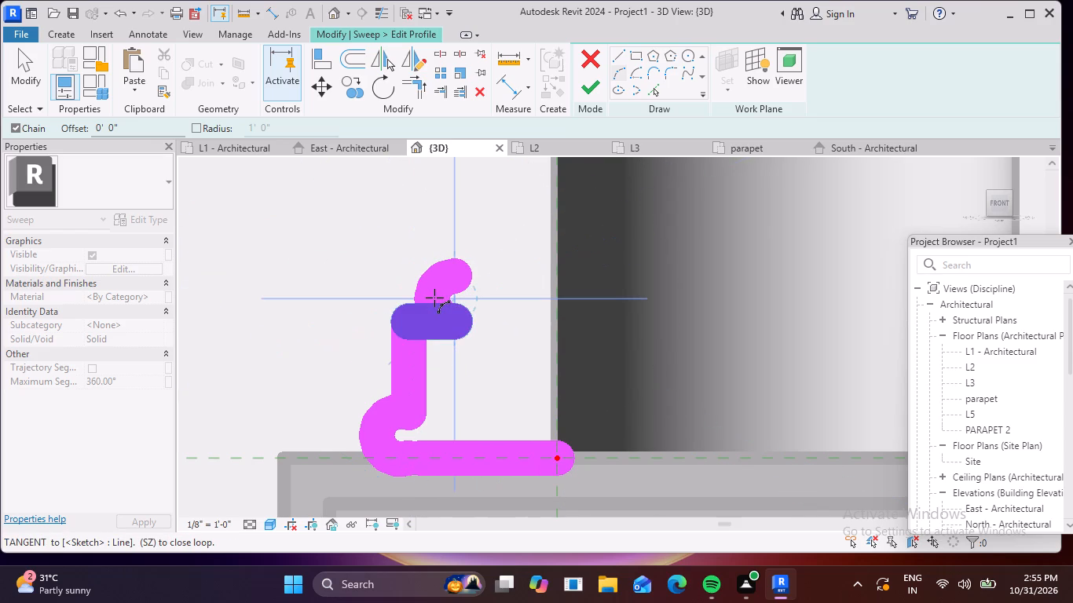
scroll(444, 287, "up", 3)
left_click(445, 283)
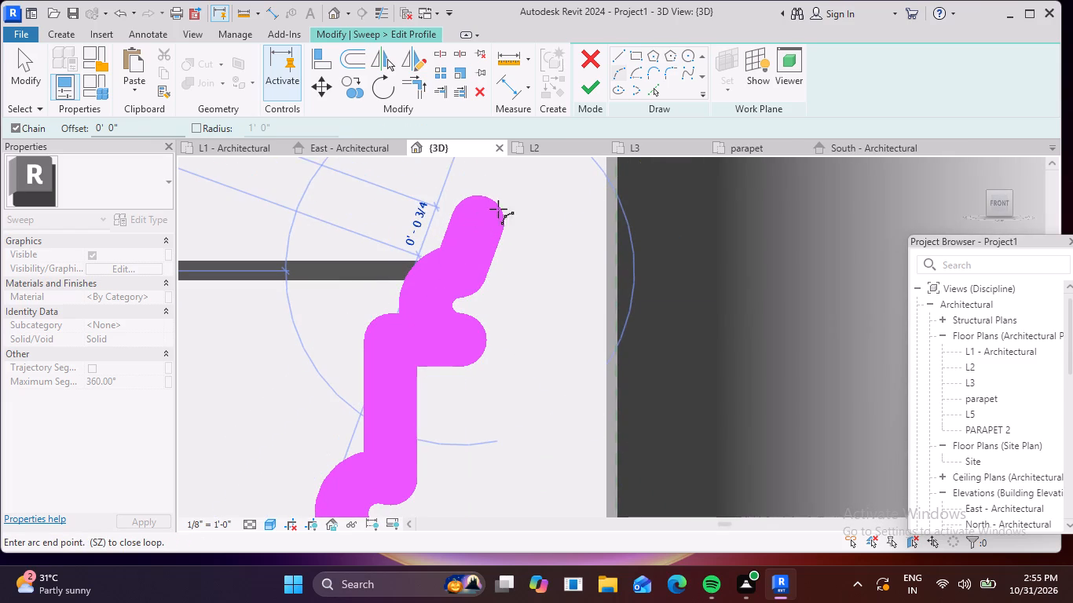
left_click(621, 52)
middle_click_drag(441, 272, 436, 298)
scroll(441, 276, "down", 1)
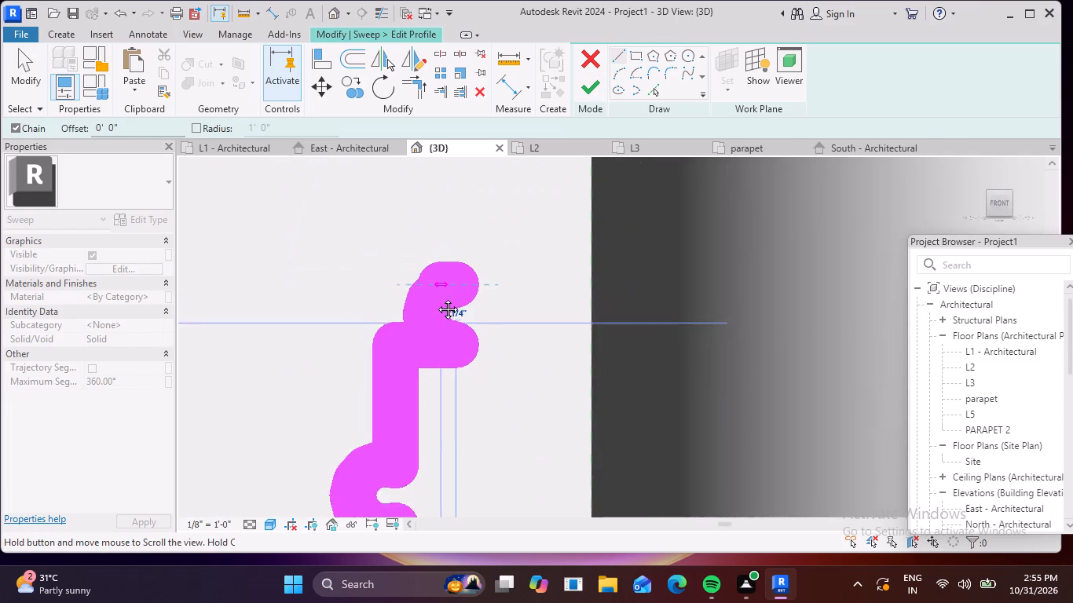
middle_click_drag(436, 298, 413, 390)
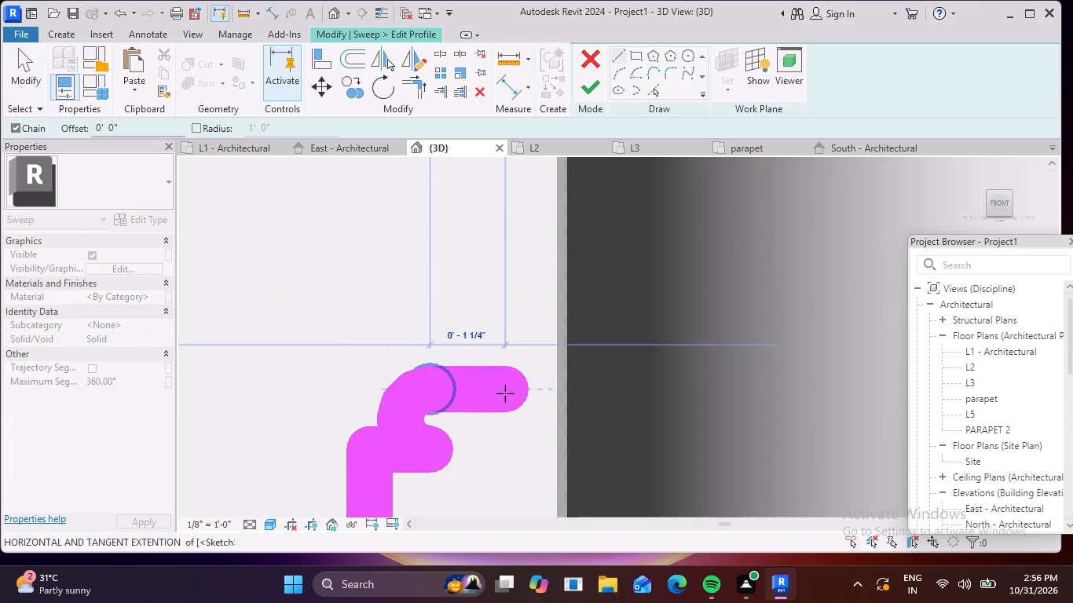
left_click(492, 386)
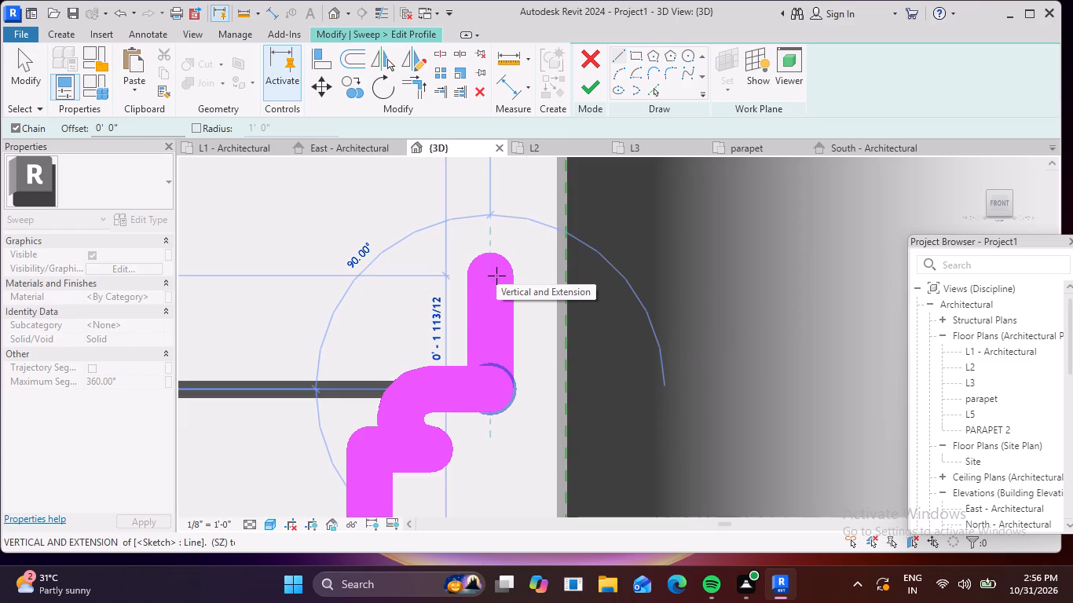
Add a third outward-bulging arc about 1" high above the upper horizontal line's inner end.
left_click(617, 75)
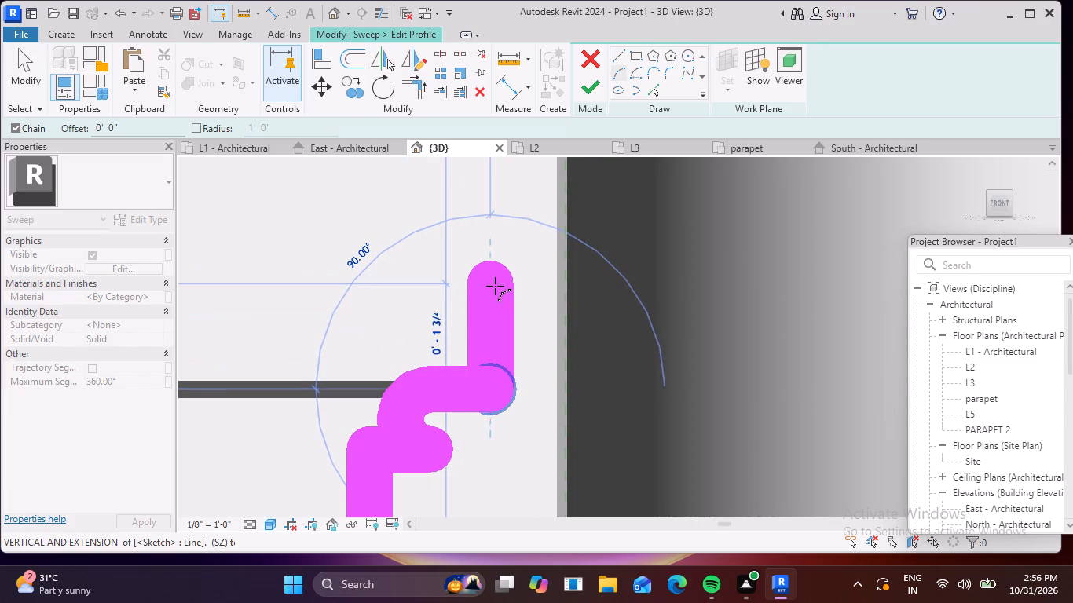
left_click(493, 330)
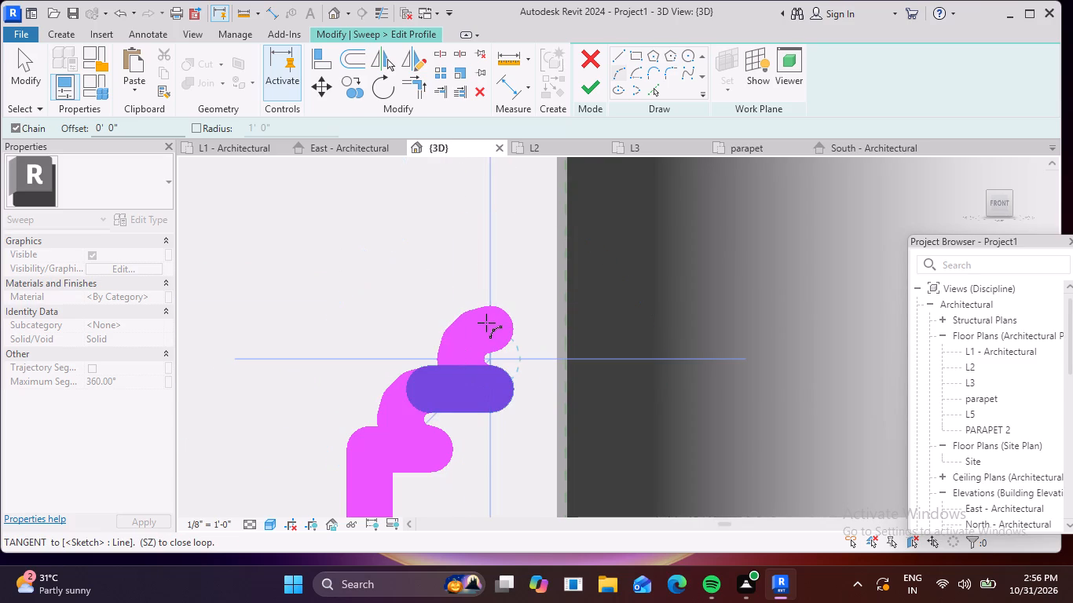
left_click(486, 322)
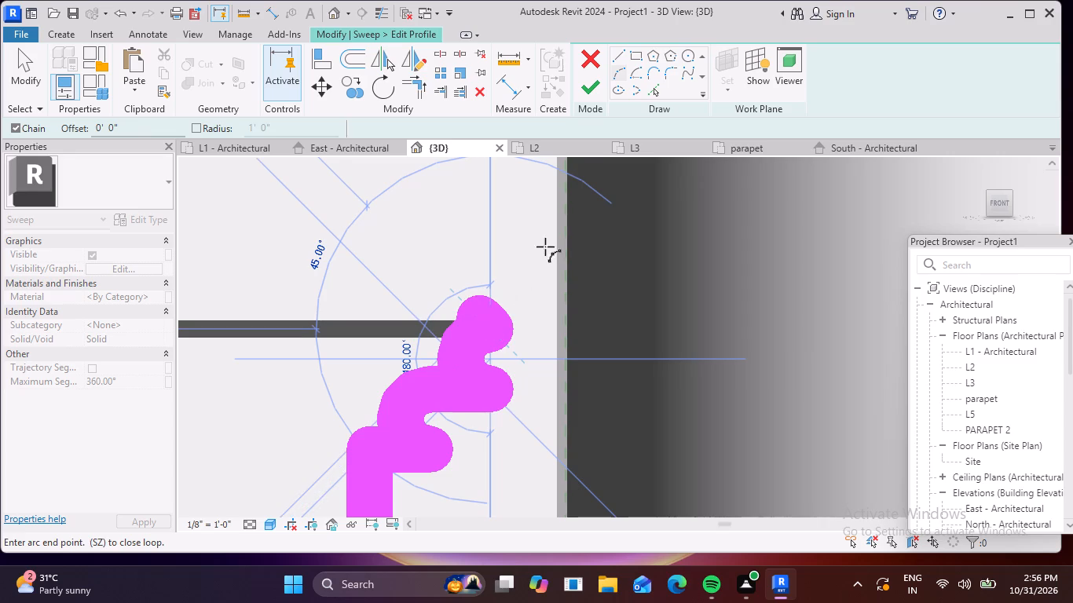
Draw a vertical line about 3" high from the third arc's top and a horizontal line across to the column's outer face.
left_click(626, 52)
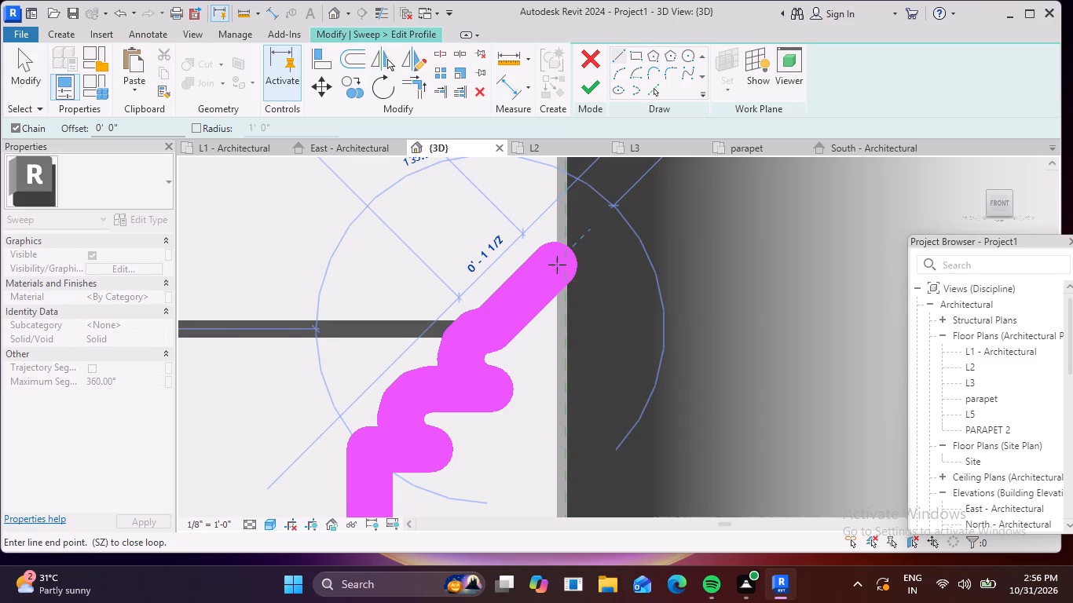
scroll(449, 221, "down", 3)
middle_click_drag(453, 247, 409, 427)
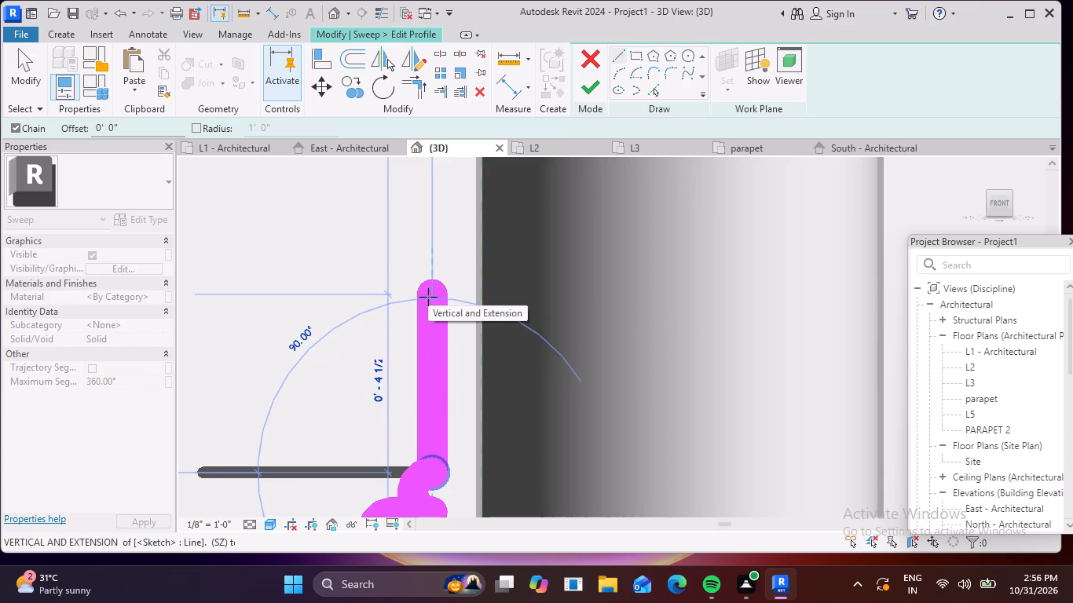
left_click(428, 352)
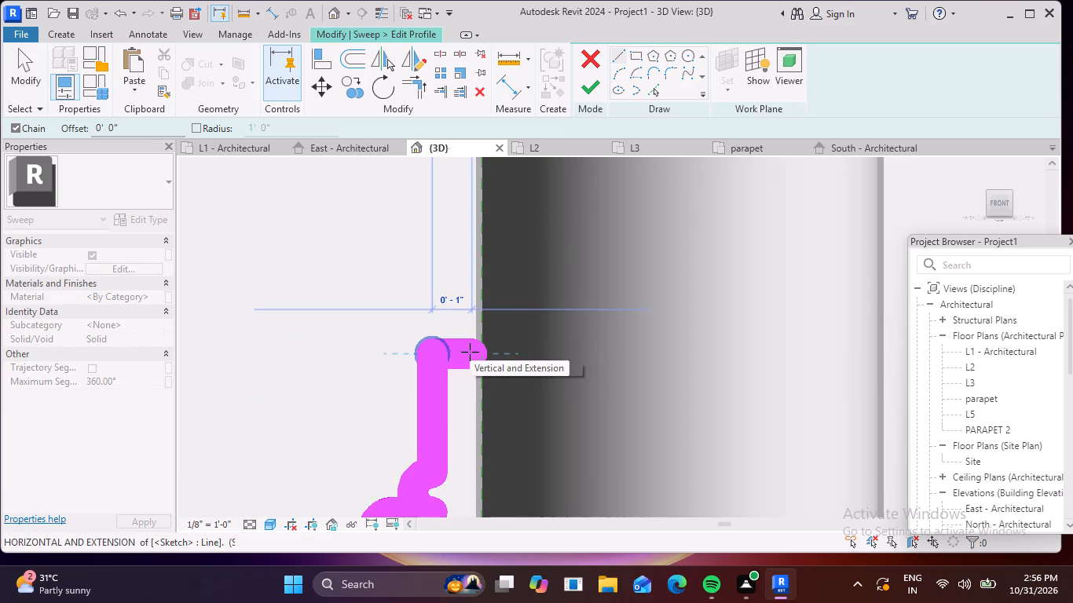
left_click(478, 353)
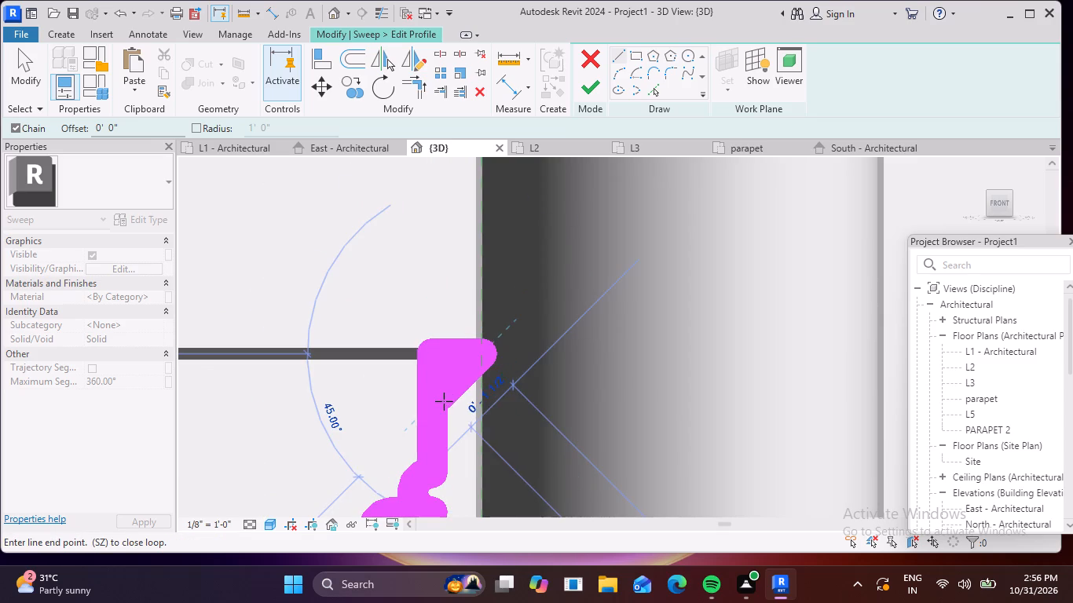
Delete the 2" vertical line above the profile's bottom arc and the short horizontal line joining it to the second arc.
key("Escape")
scroll(465, 408, "down", 5)
middle_click_drag(462, 429, 441, 338)
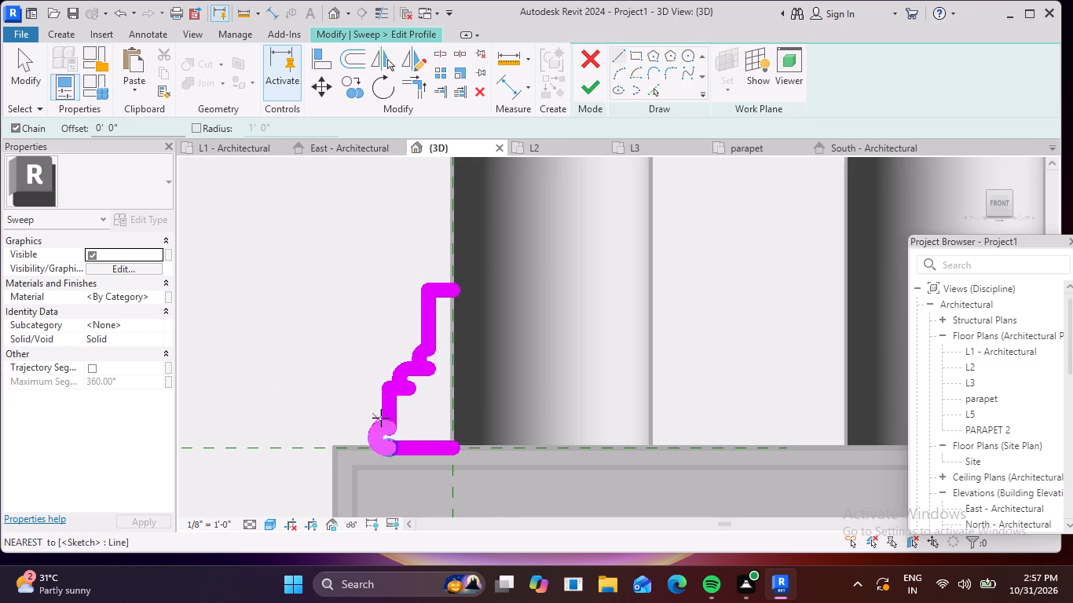
scroll(389, 412, "up", 5)
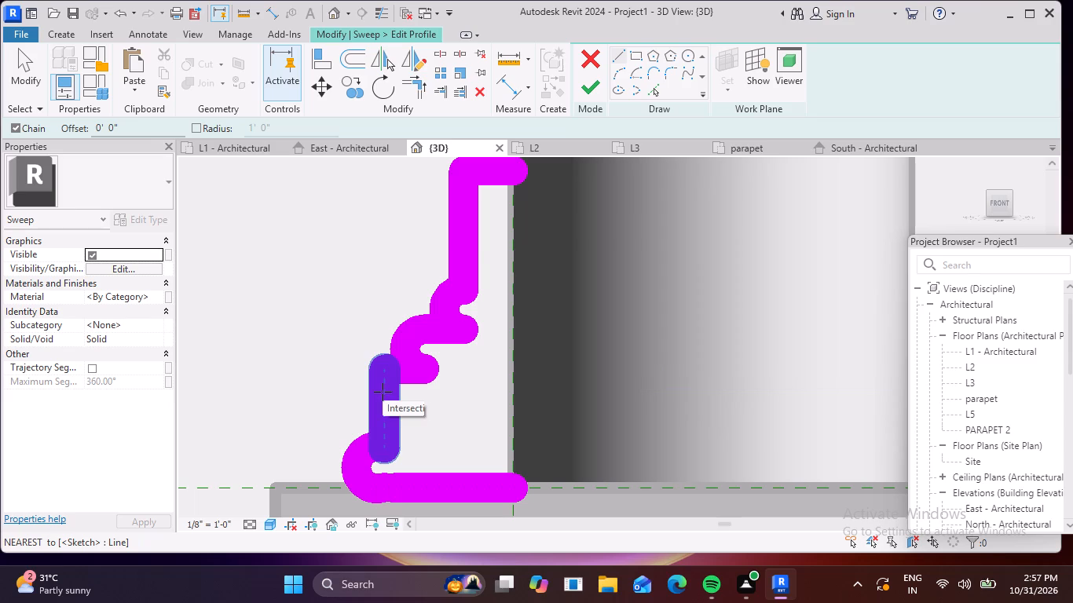
left_click(383, 392)
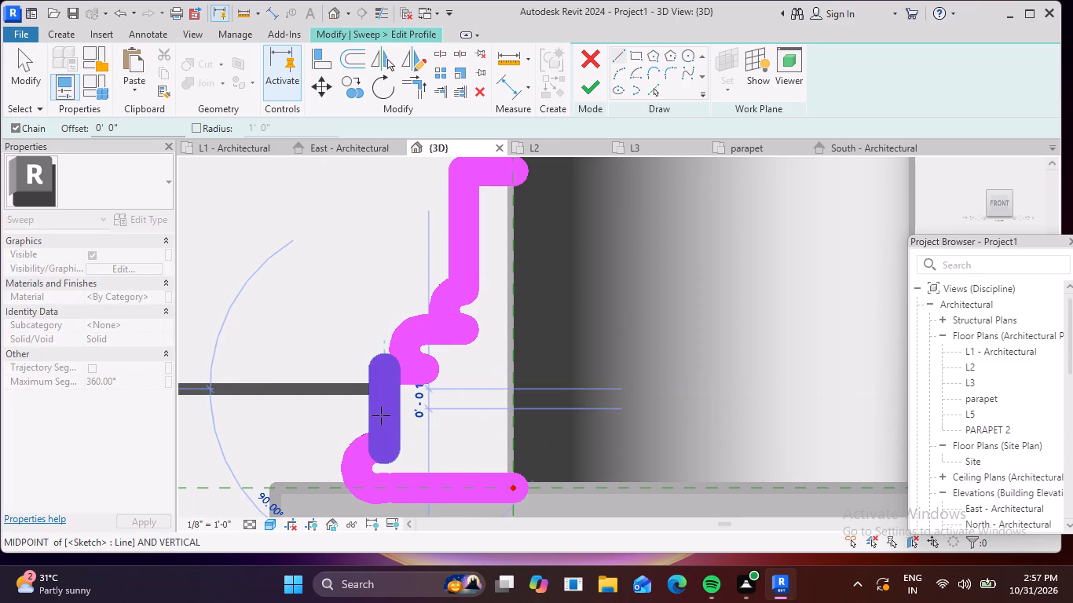
key("Escape")
key("Escape")
left_click(381, 415)
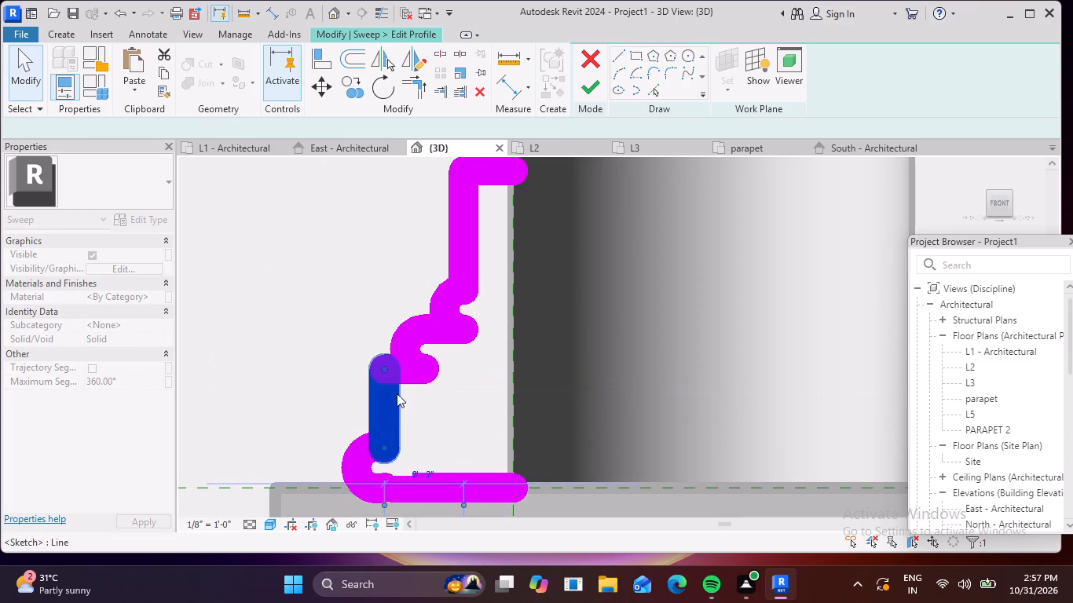
left_click(414, 377, "ctrl")
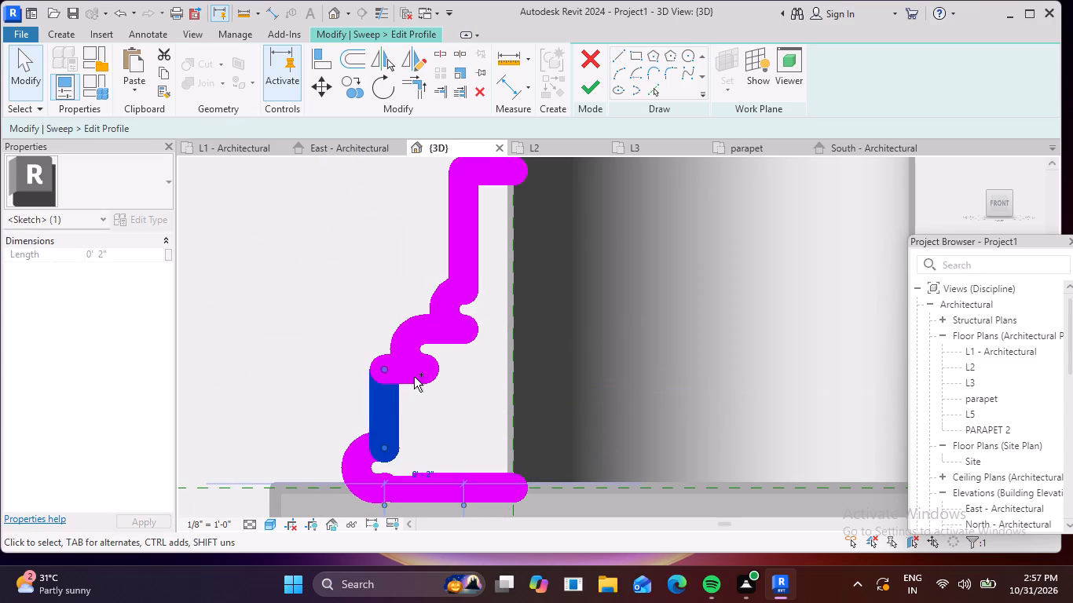
left_click(397, 370, "ctrl")
key("Delete")
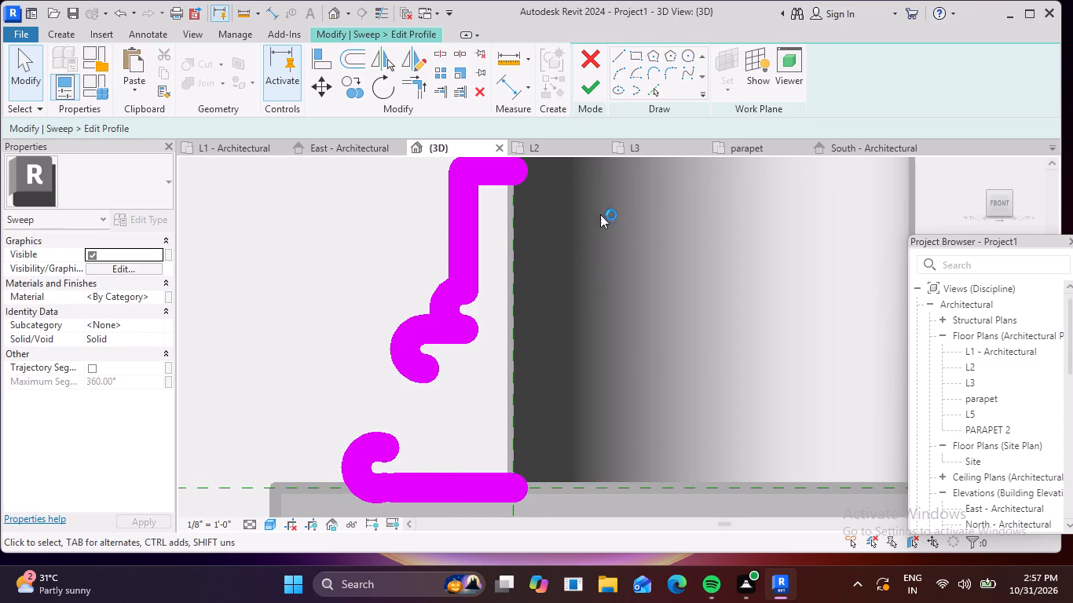
Draw a start-end-radius arc from the second arc's lower end to the bottom arc's upper end to bridge the profile gap.
left_click(614, 79)
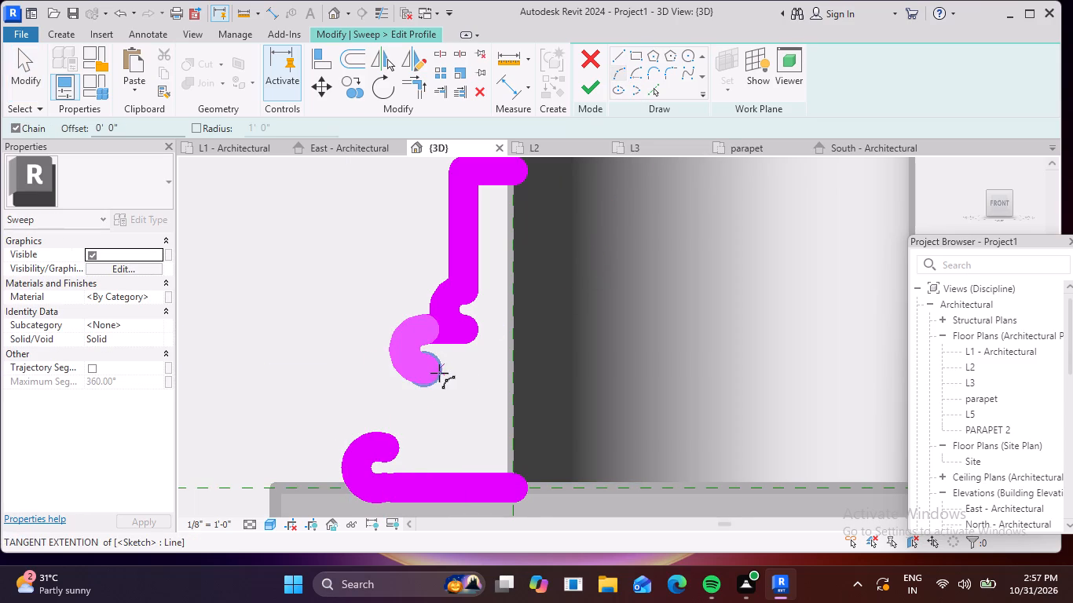
left_click(429, 371)
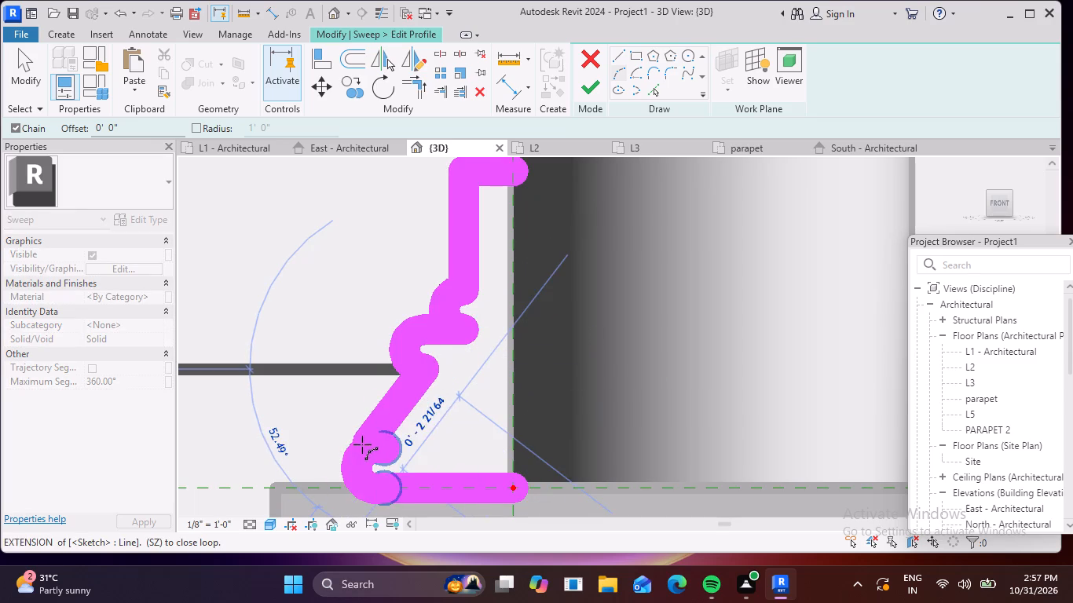
left_click(381, 449)
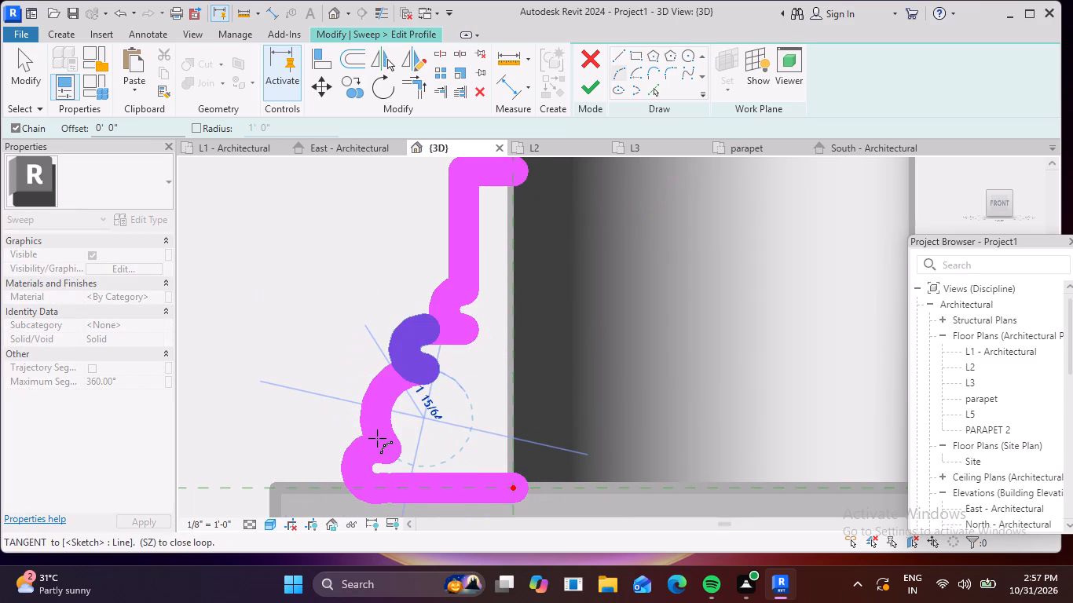
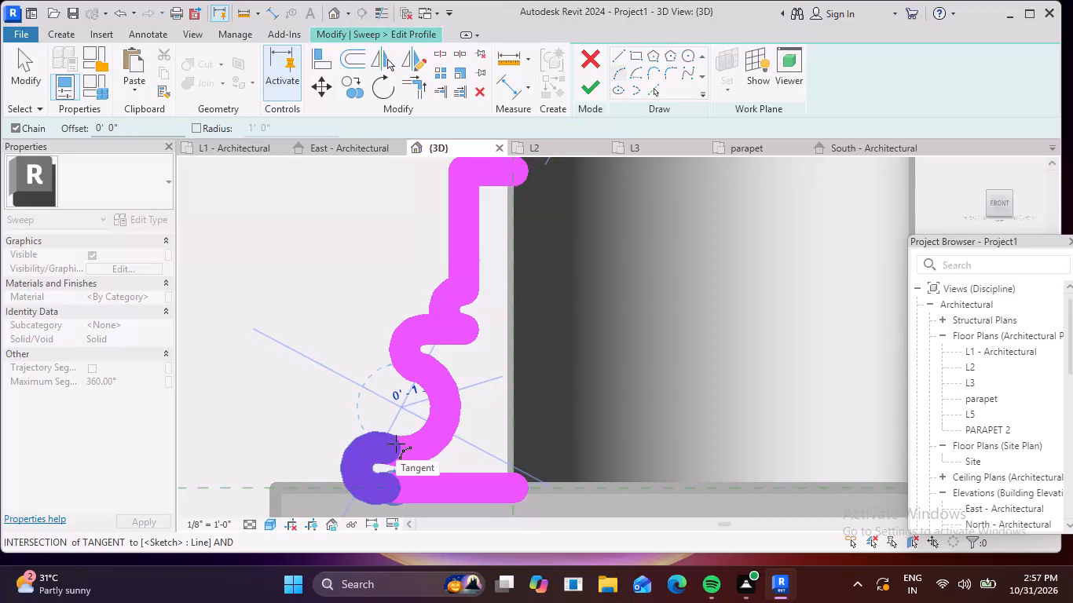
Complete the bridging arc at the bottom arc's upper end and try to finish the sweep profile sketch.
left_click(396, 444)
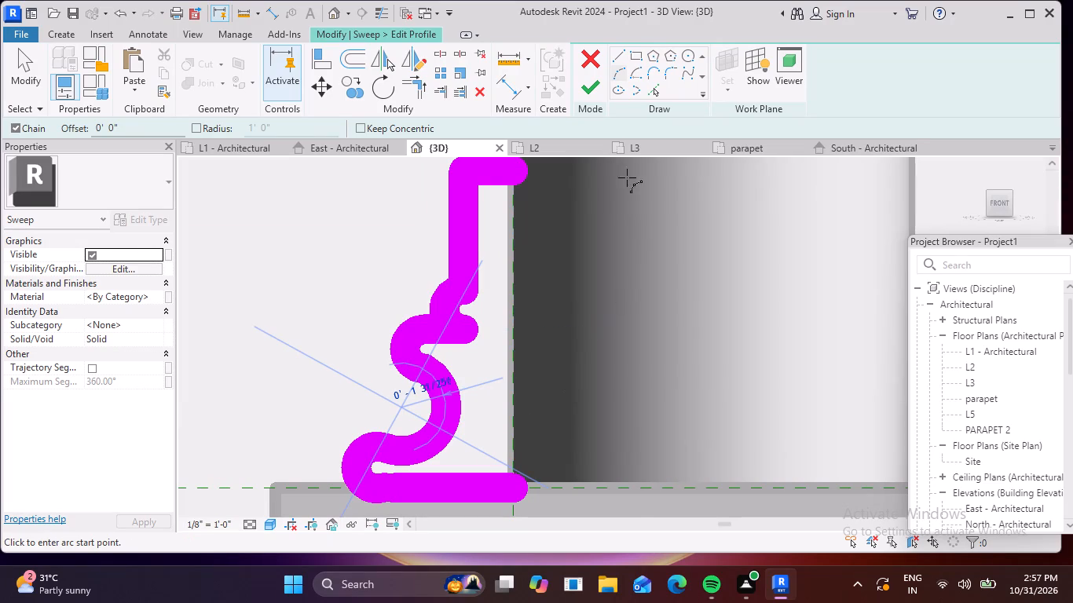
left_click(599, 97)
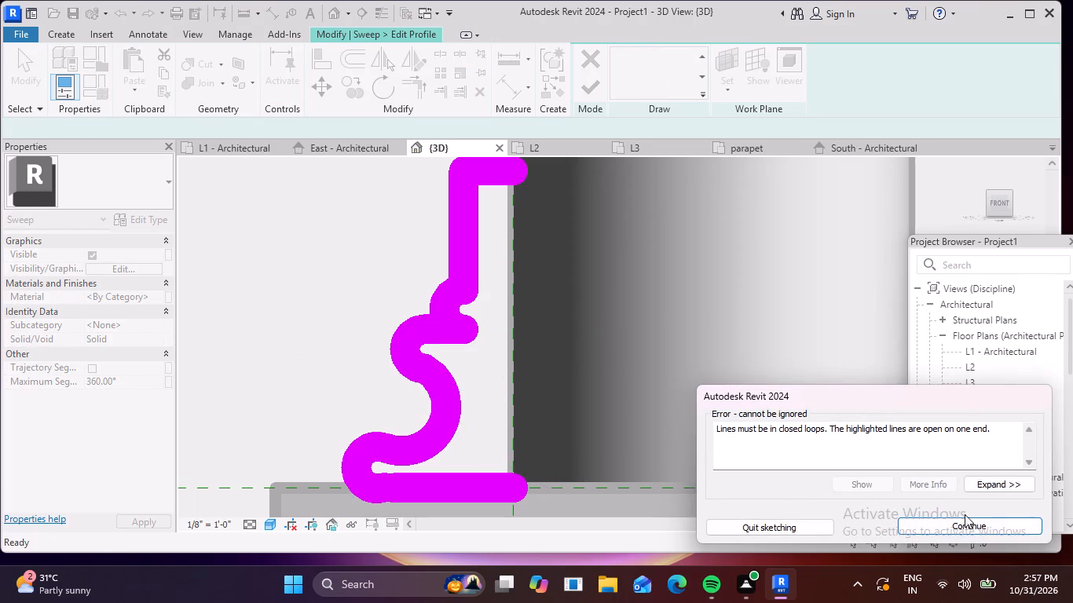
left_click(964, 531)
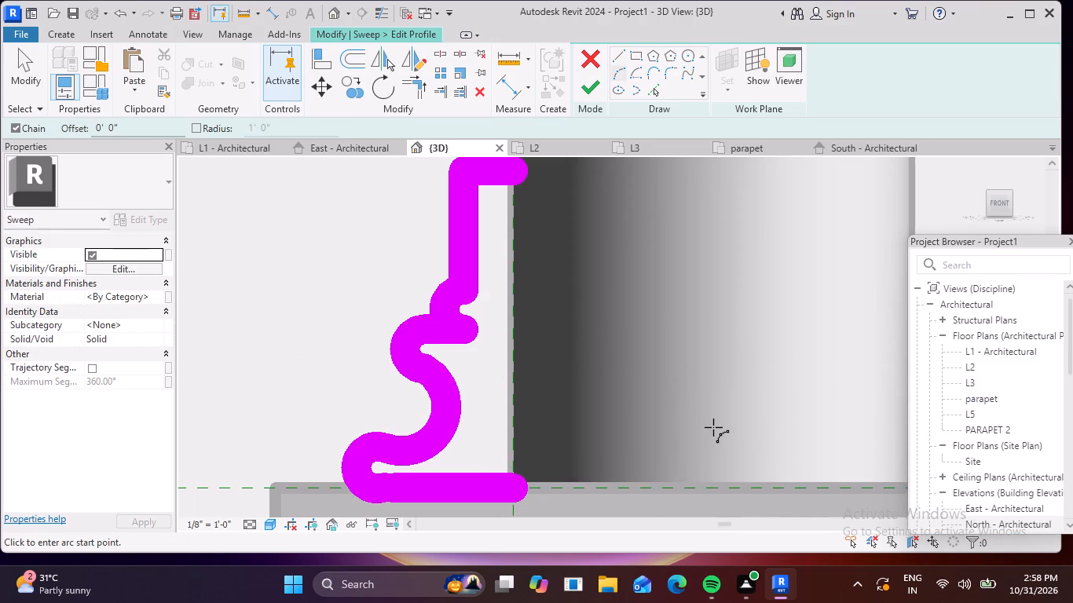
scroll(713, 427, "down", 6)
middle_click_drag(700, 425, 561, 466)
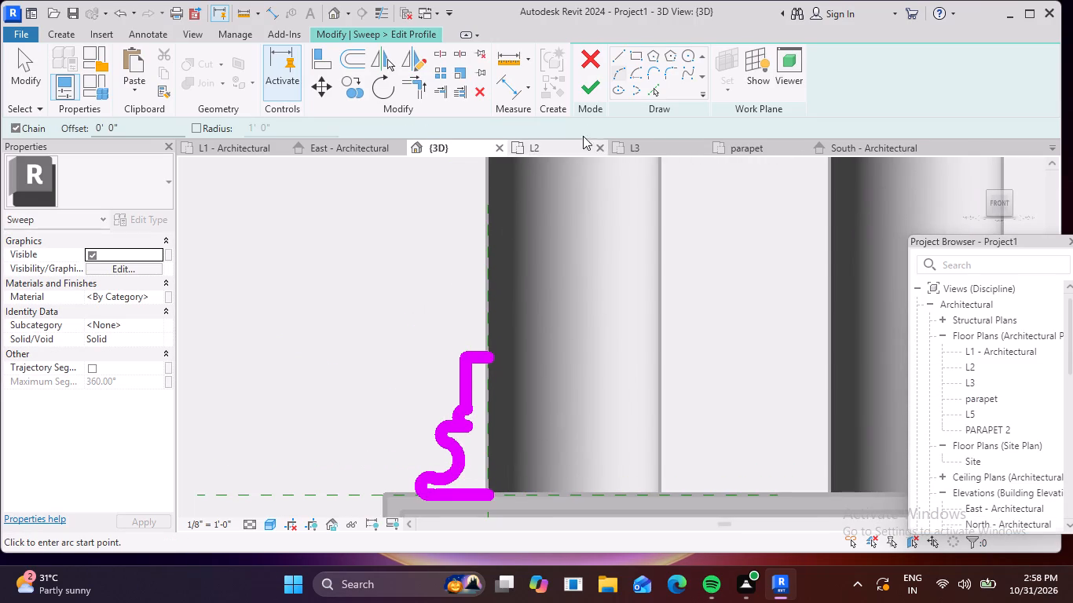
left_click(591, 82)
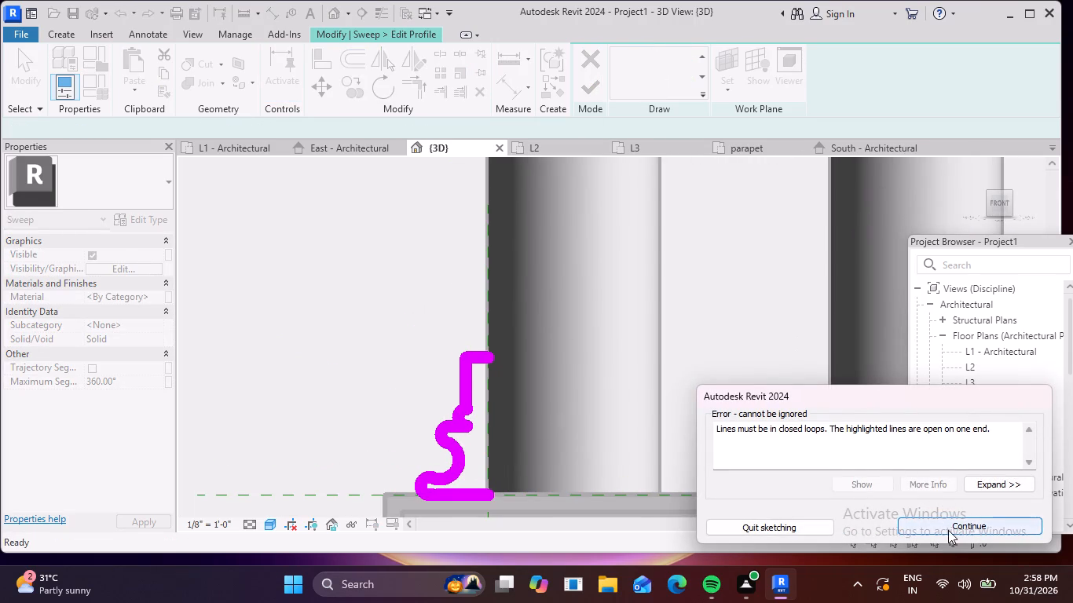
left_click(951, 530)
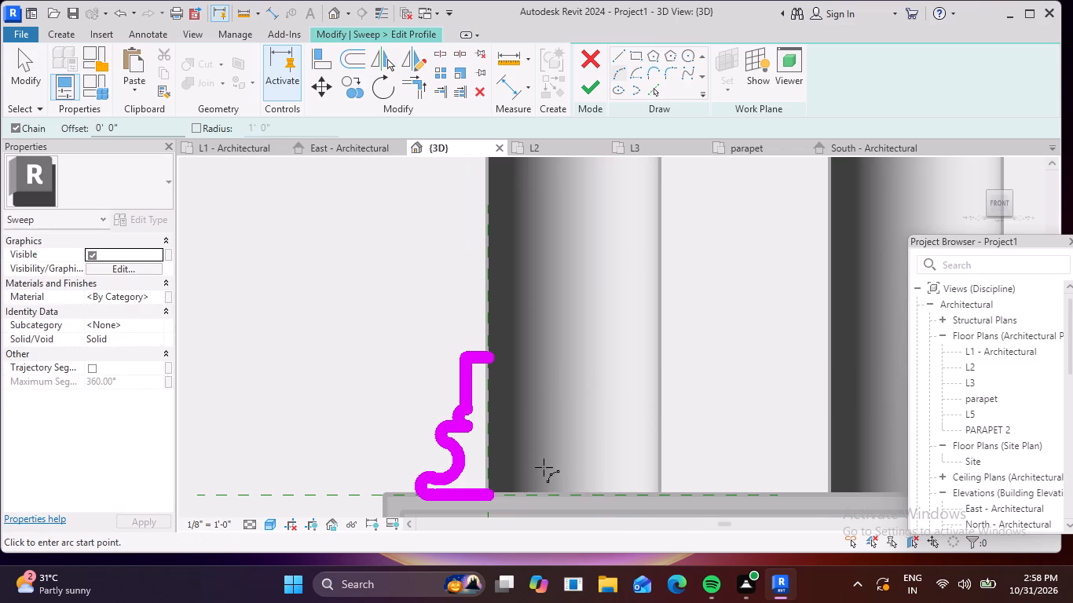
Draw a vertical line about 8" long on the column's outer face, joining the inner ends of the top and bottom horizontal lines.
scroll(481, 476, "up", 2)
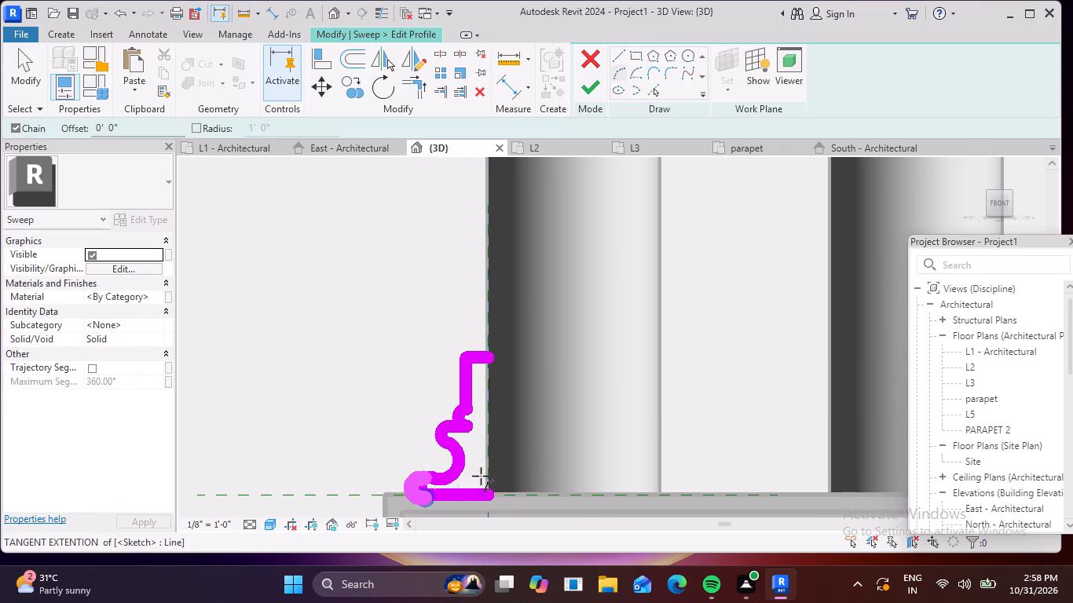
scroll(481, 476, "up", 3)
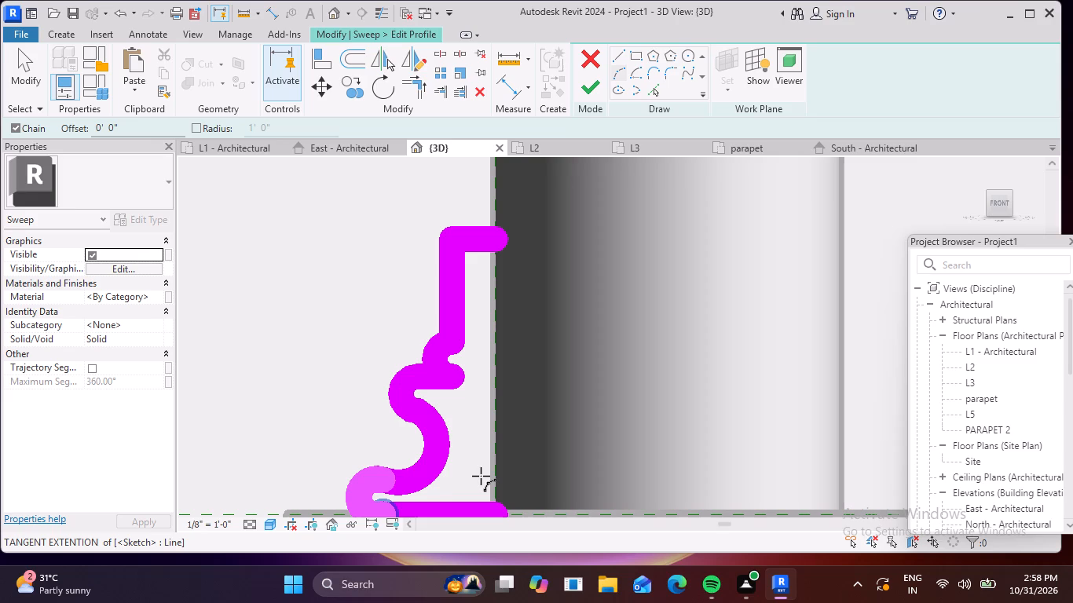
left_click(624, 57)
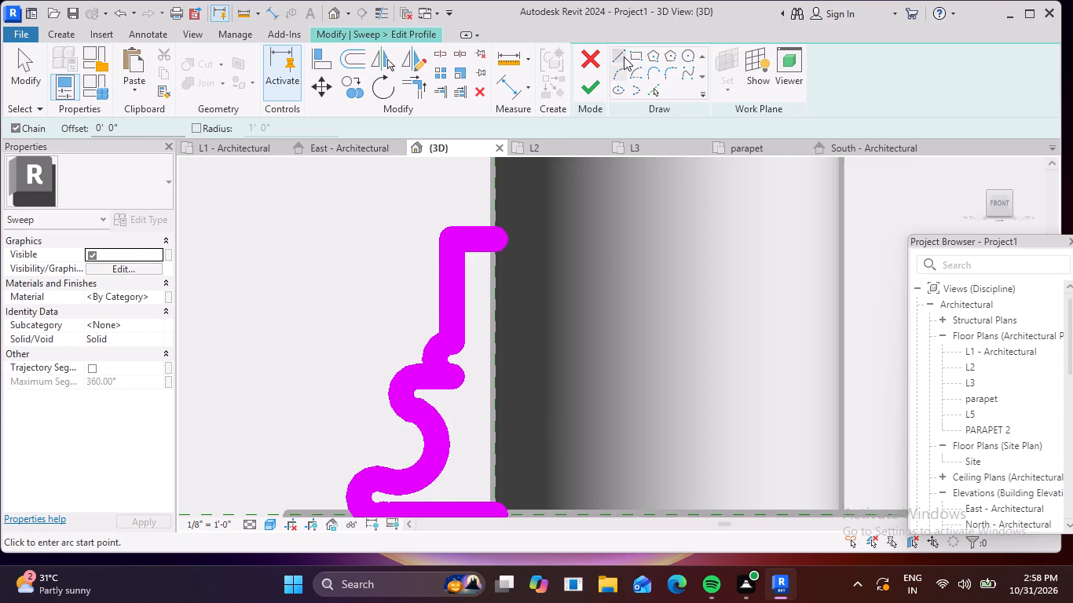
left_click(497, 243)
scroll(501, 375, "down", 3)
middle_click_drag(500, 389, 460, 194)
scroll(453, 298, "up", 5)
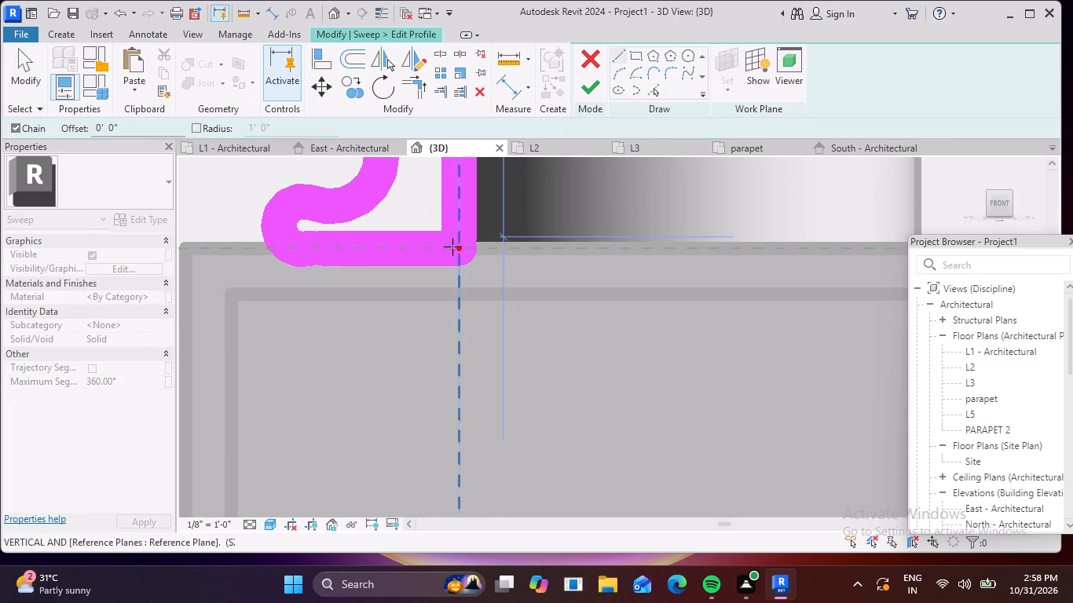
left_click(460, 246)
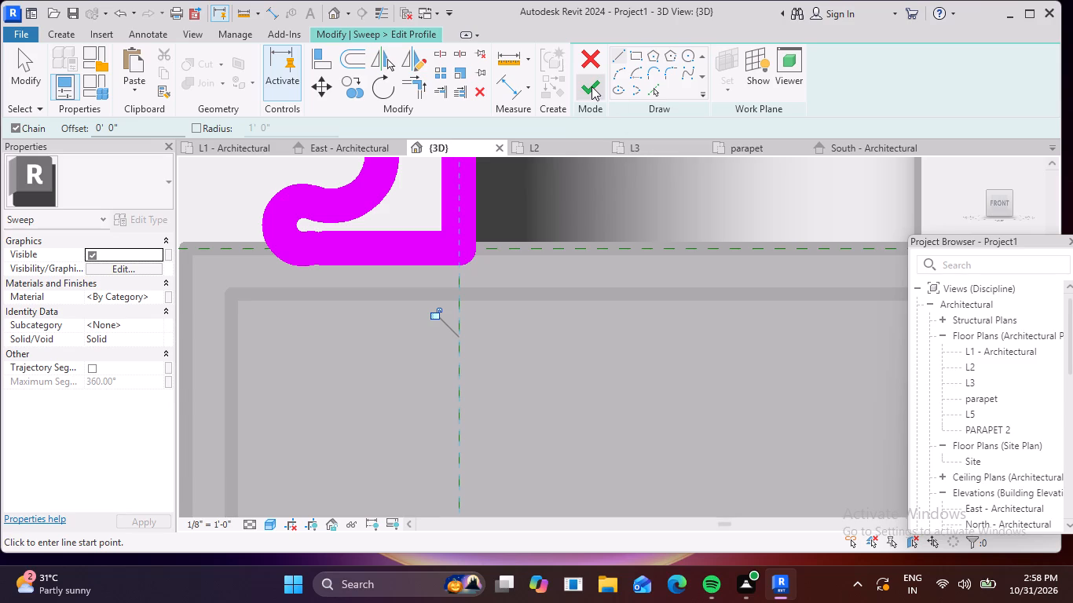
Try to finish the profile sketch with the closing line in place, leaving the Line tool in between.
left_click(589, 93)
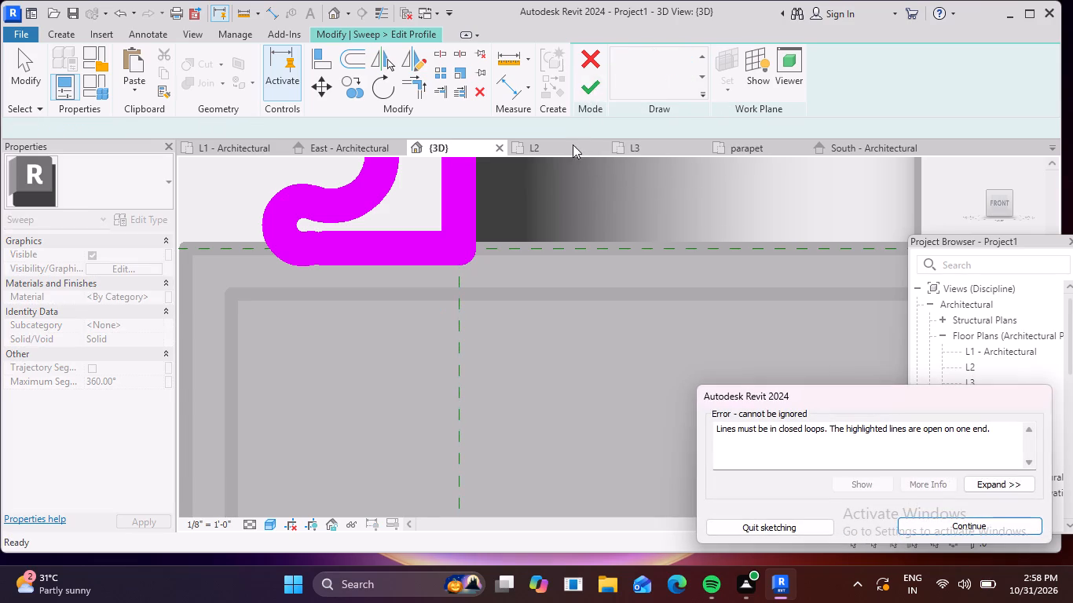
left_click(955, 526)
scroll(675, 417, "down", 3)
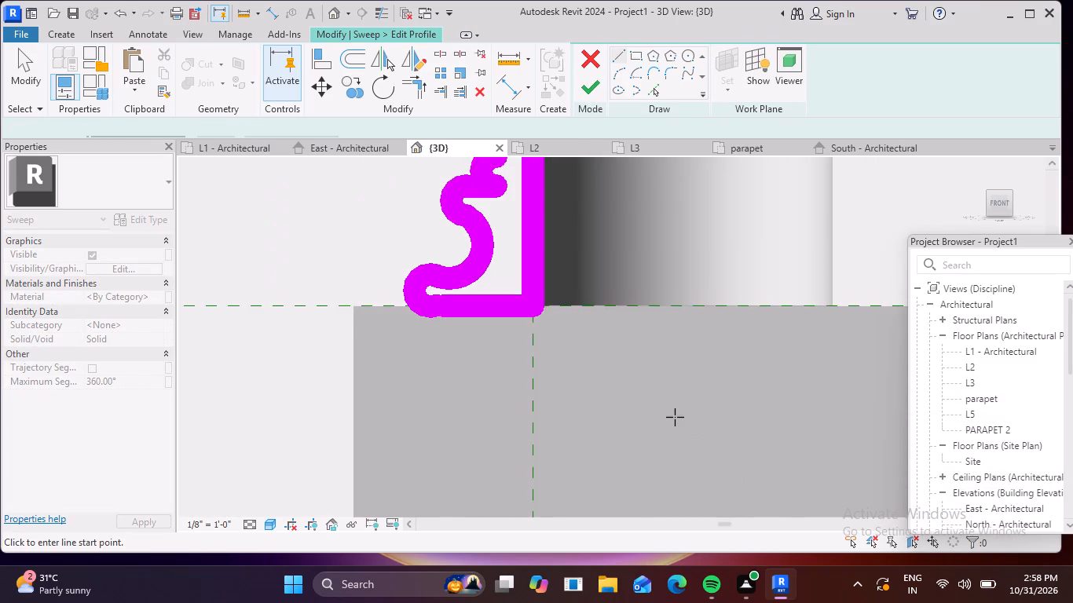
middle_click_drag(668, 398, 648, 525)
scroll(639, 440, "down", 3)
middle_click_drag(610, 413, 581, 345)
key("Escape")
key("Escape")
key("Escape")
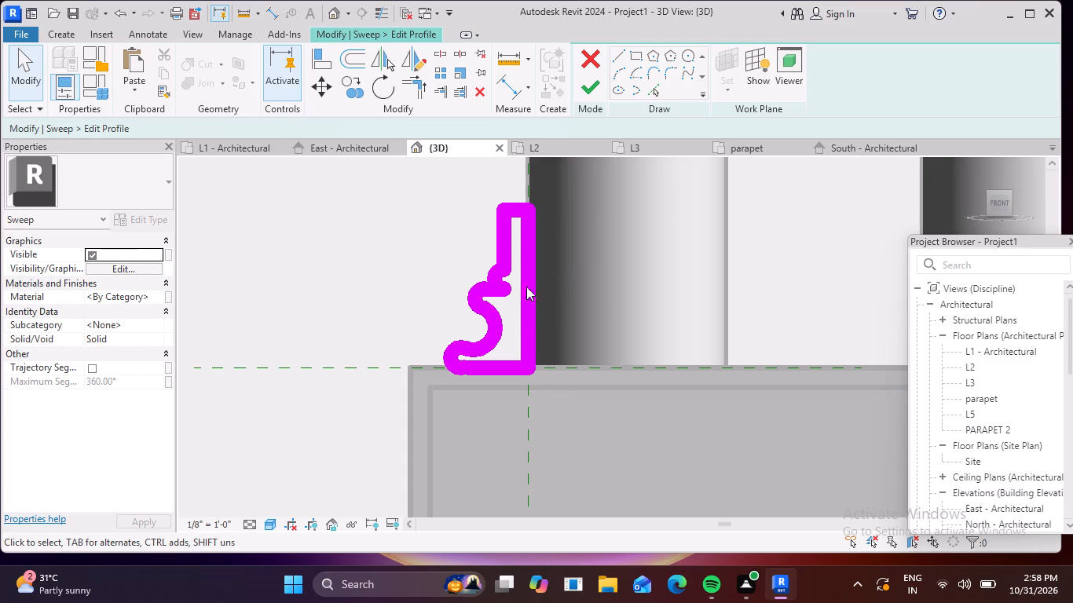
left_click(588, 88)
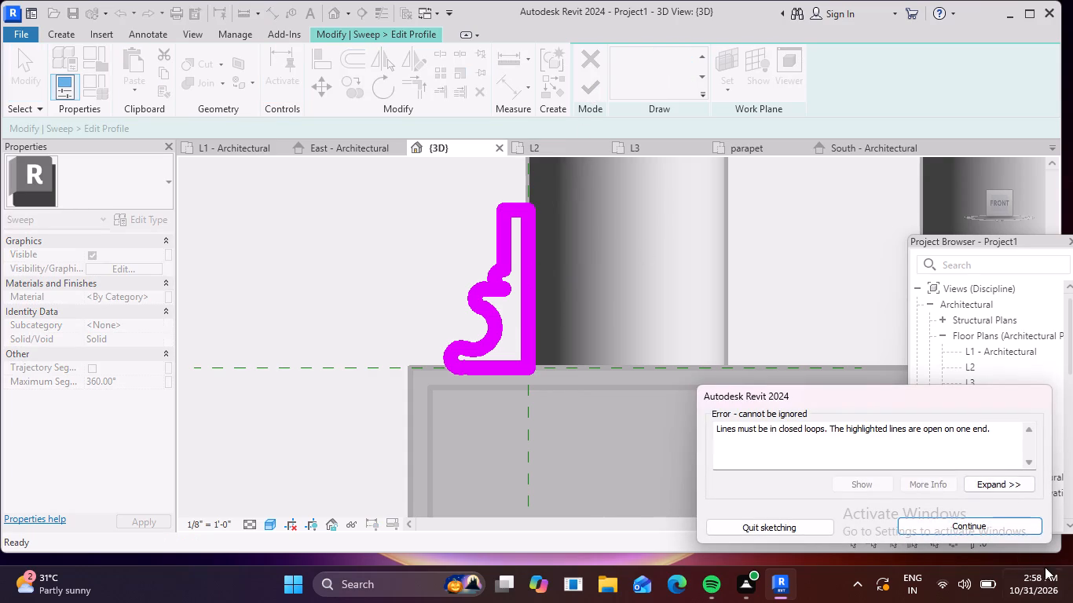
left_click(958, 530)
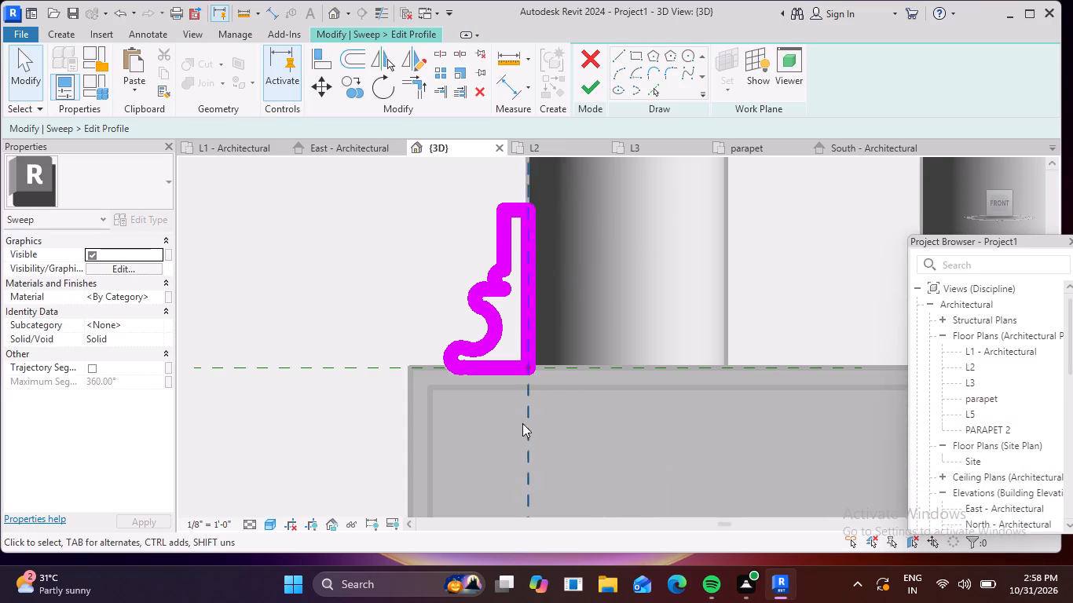
Check the profile's lines and arcs one by one for an open joint, and retry finishing the sketch.
scroll(357, 370, "up", 5)
scroll(591, 353, "up", 5)
middle_click_drag(651, 323, 499, 590)
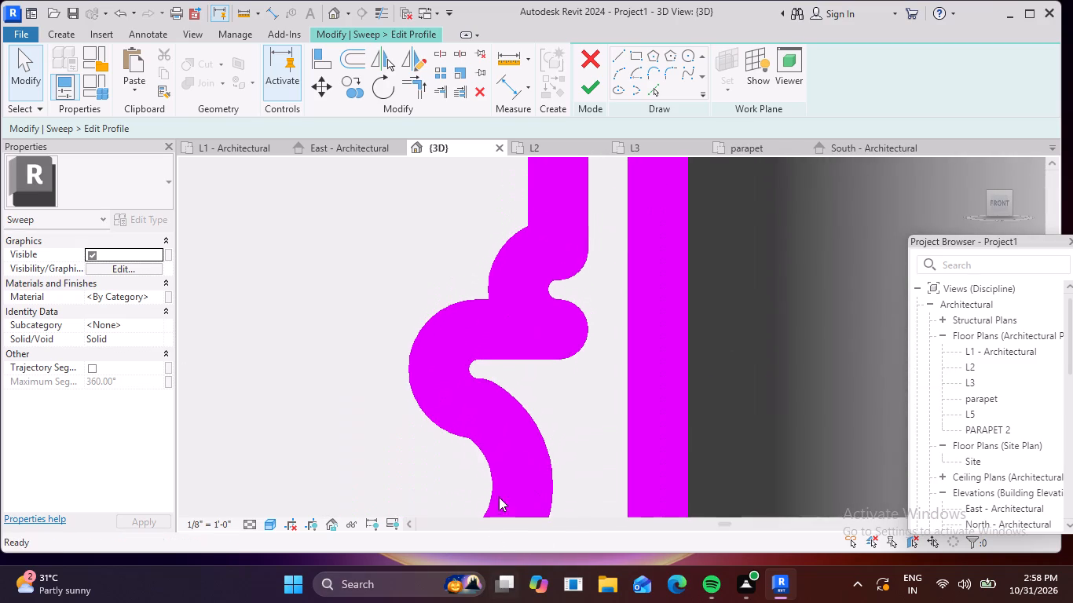
middle_click_drag(526, 368, 483, 562)
scroll(543, 387, "down", 9)
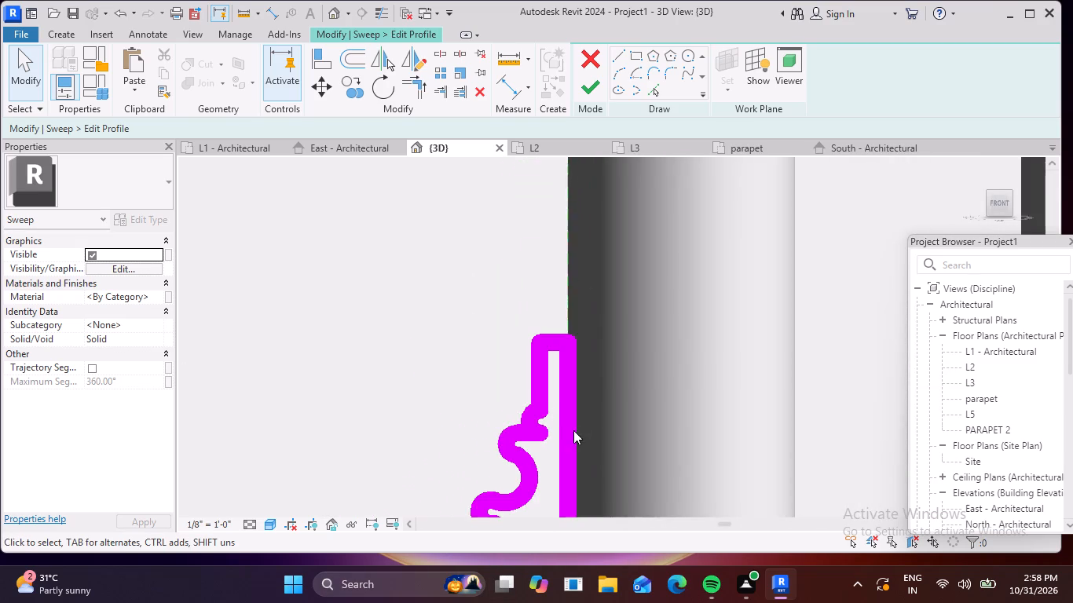
middle_click_drag(588, 448, 567, 347)
scroll(551, 331, "down", 2)
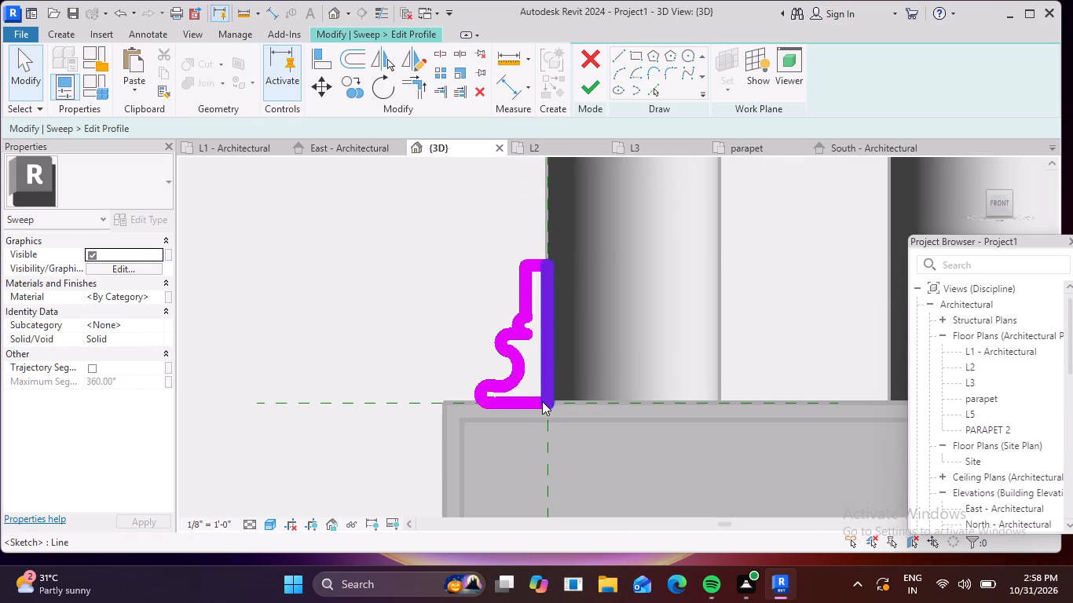
left_click(542, 401)
left_click(536, 403)
left_click(483, 398)
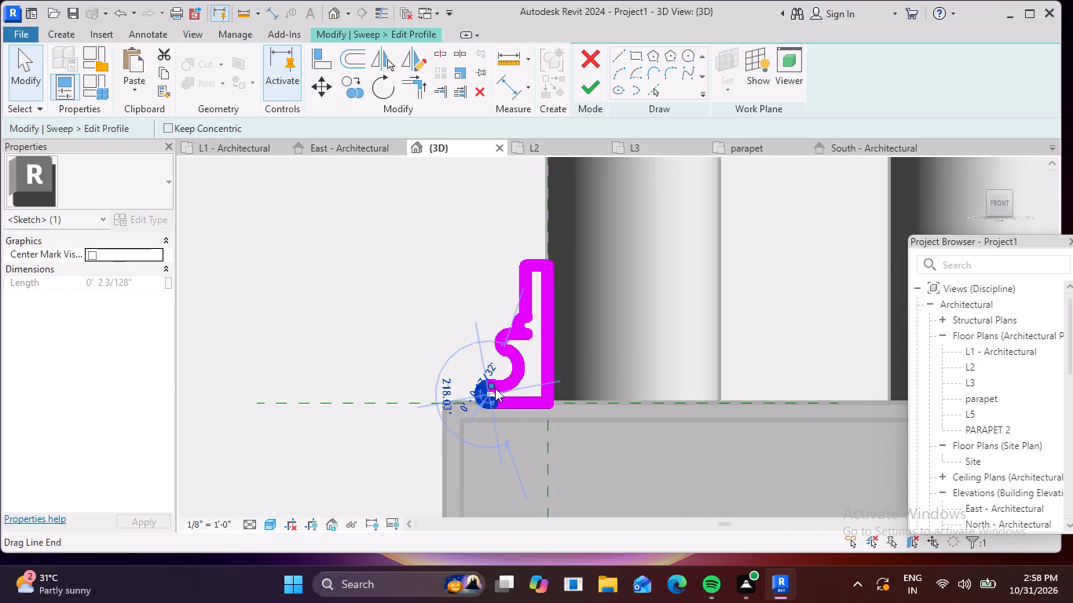
left_click(508, 380)
left_click(506, 338)
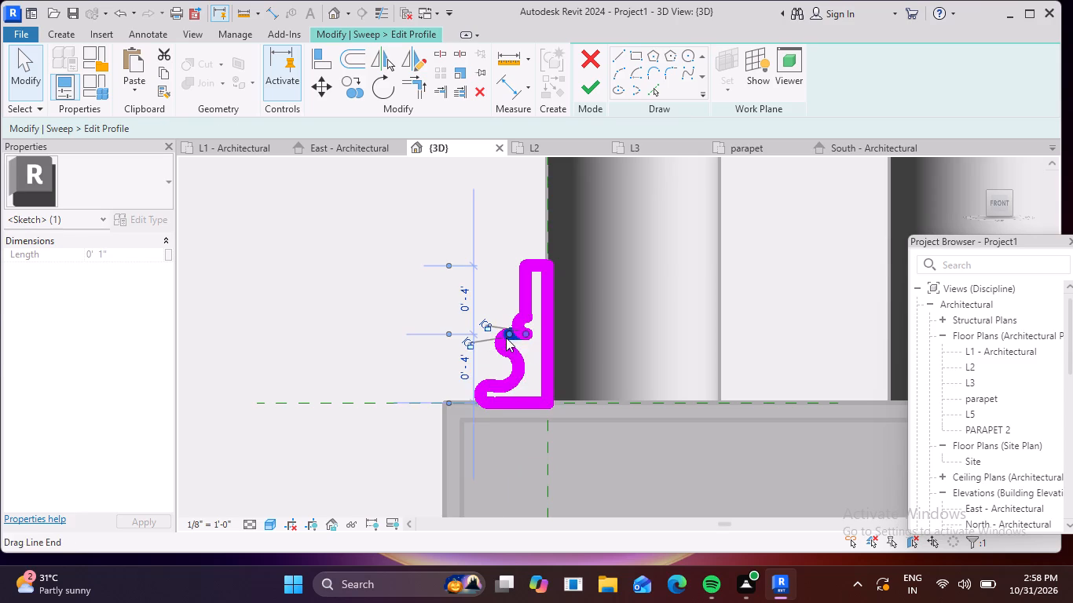
left_click(493, 345)
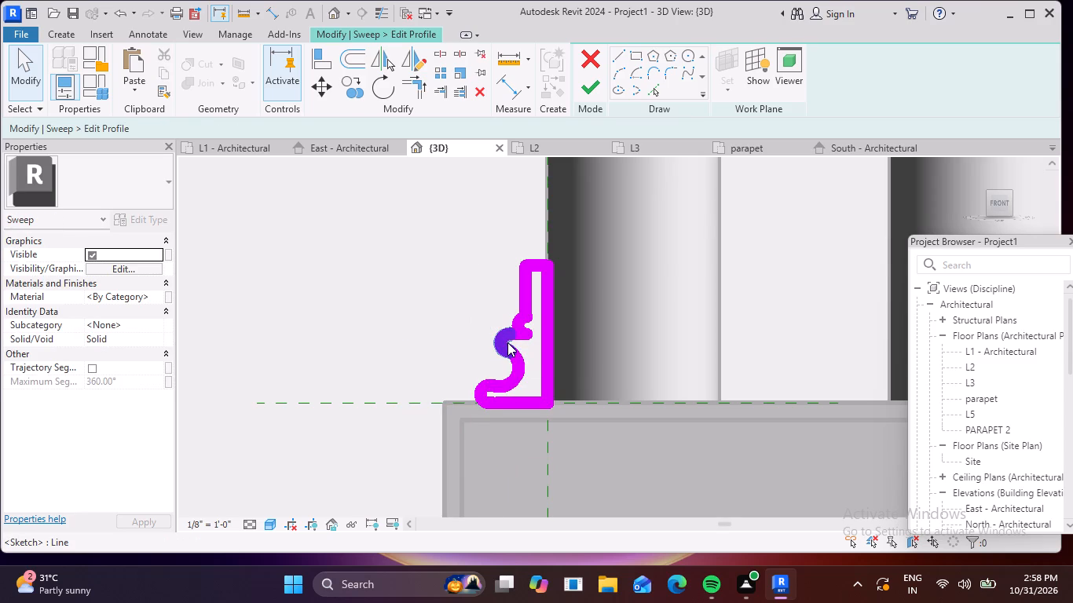
left_click(507, 342)
left_click(522, 318)
left_click(520, 322)
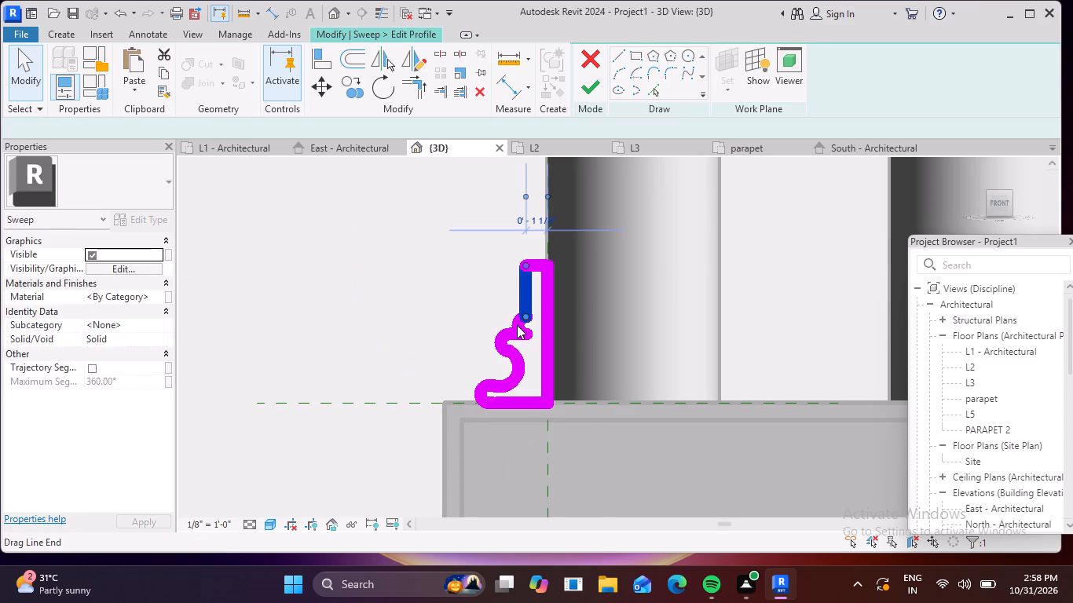
left_click(540, 265)
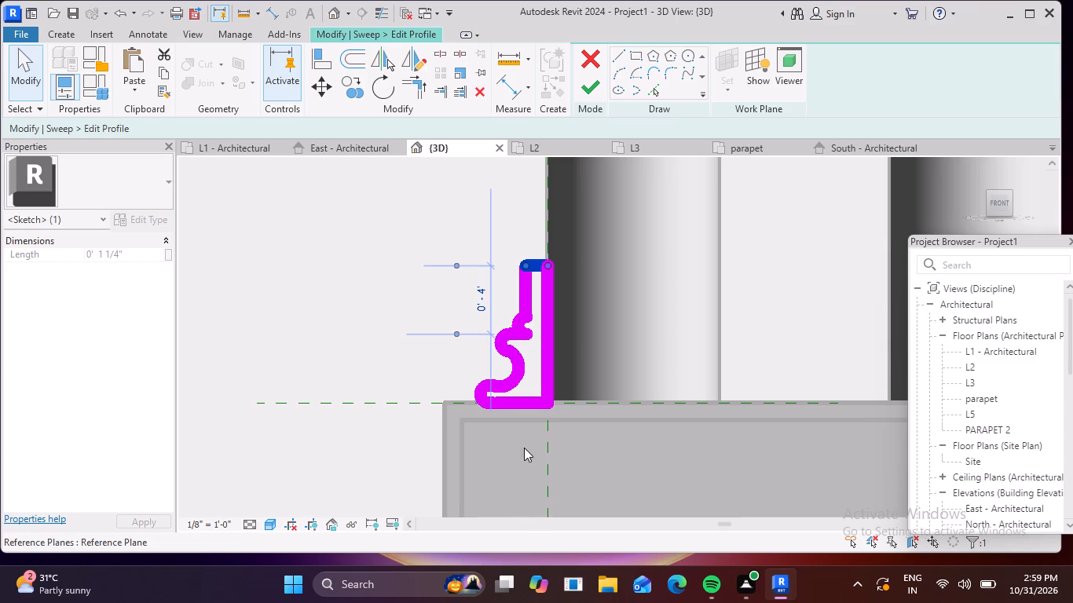
left_click(510, 403)
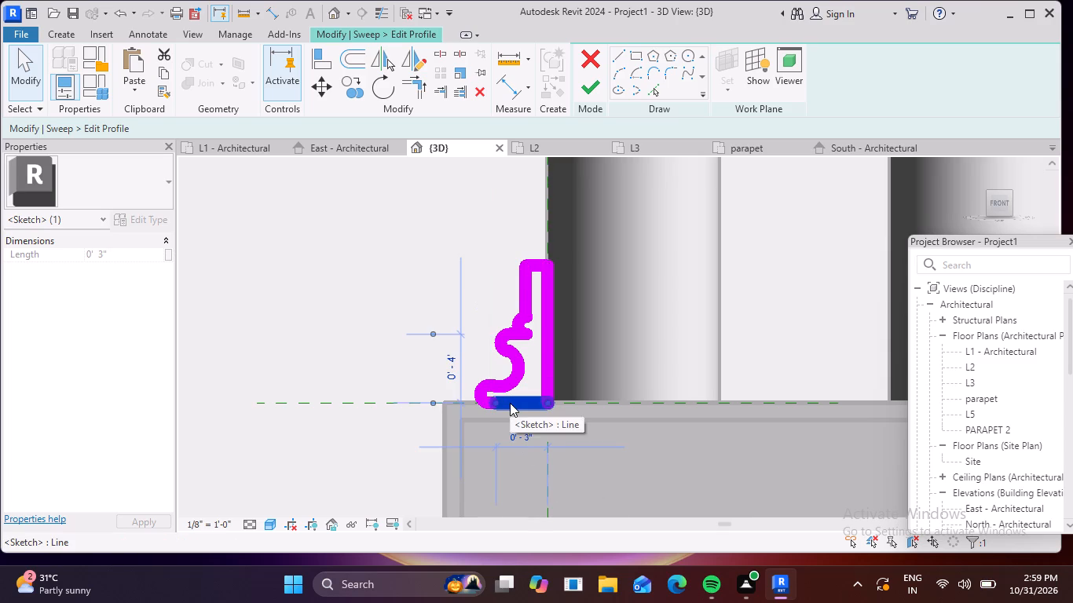
double_click(510, 403)
left_click(586, 89)
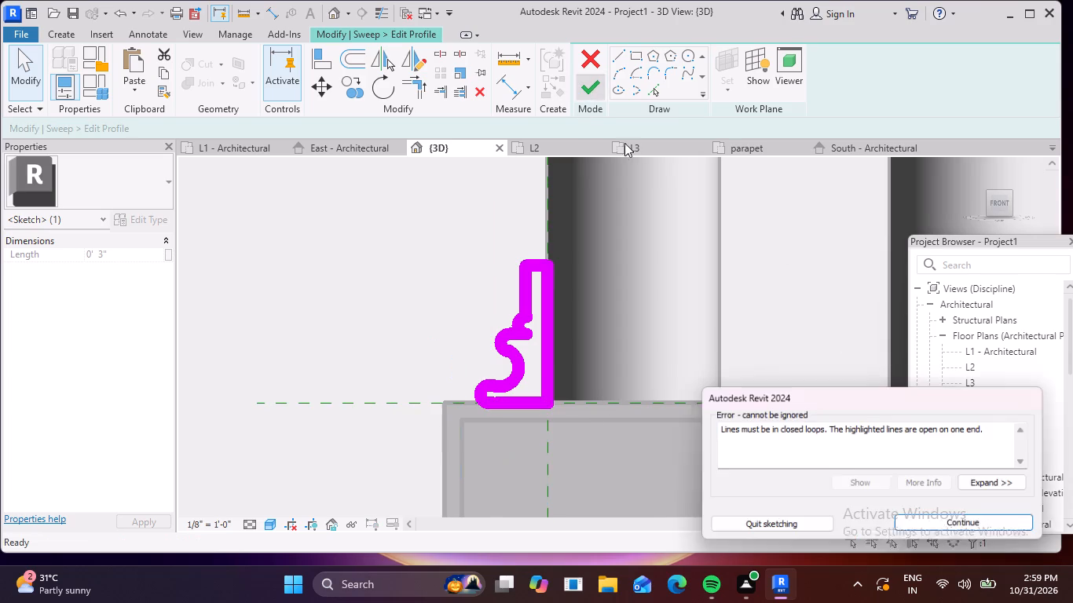
left_click(937, 526)
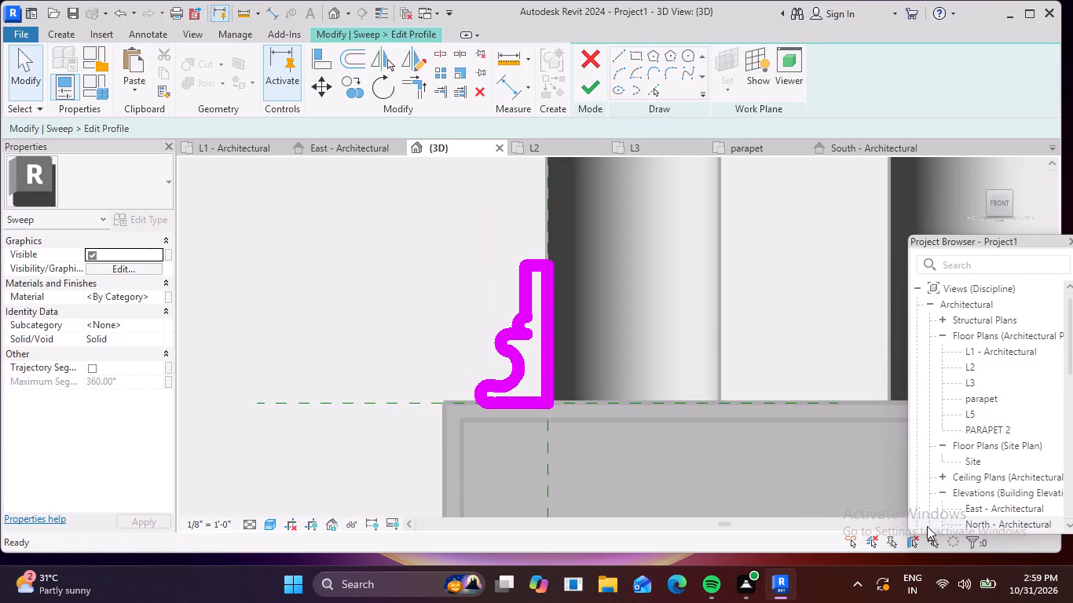
Delete every line and arc of the base moulding profile.
scroll(581, 352, "up", 3)
left_click(531, 331)
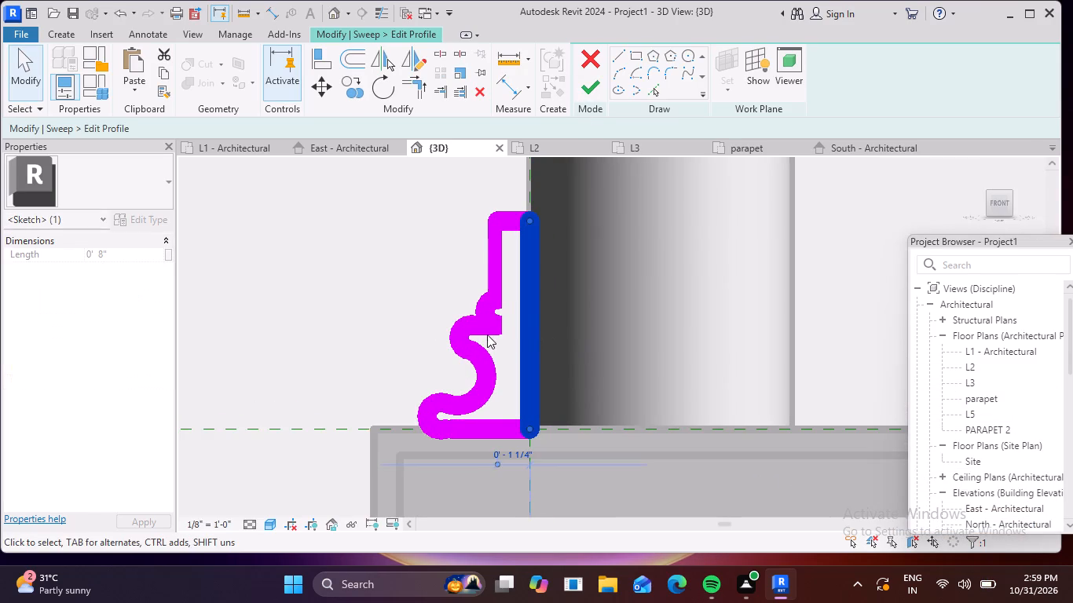
left_click(490, 327, "ctrl")
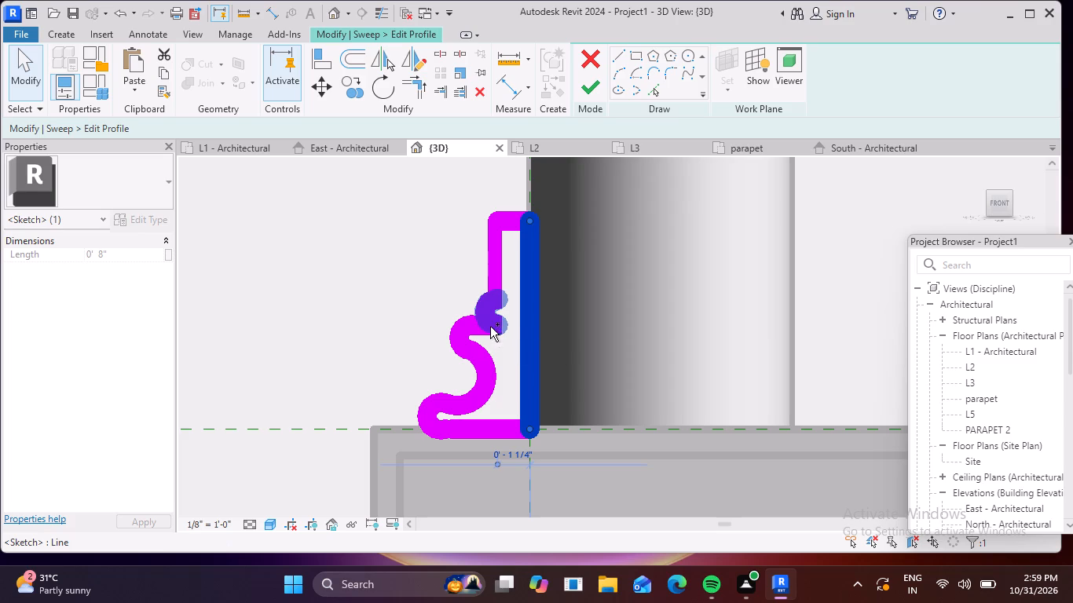
left_click(491, 255, "ctrl")
left_click(511, 222, "ctrl")
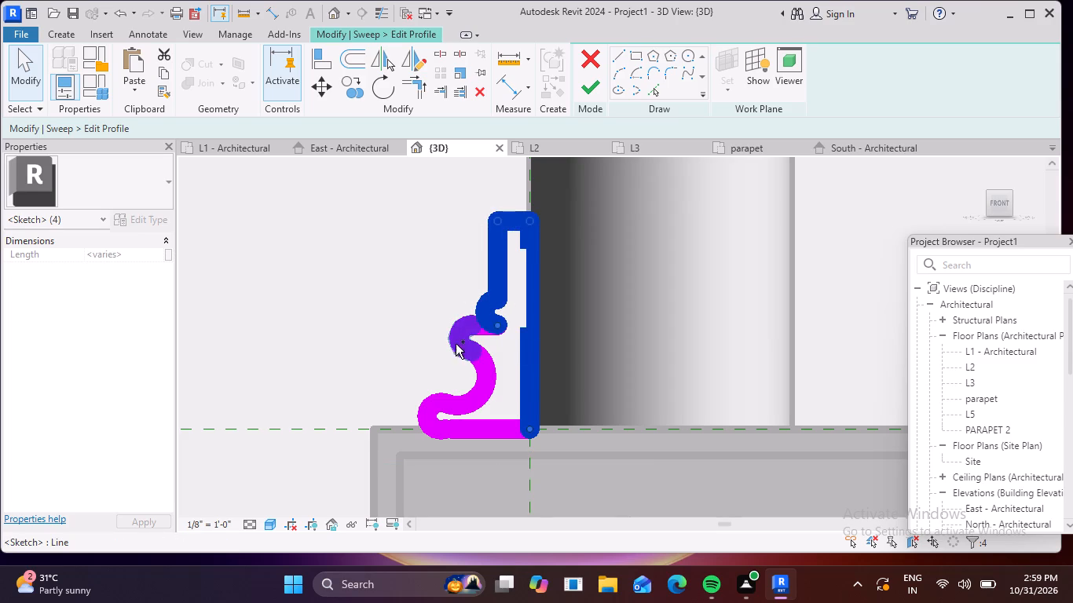
left_click(463, 338, "ctrl")
left_click(476, 331, "ctrl")
left_click(485, 331, "ctrl")
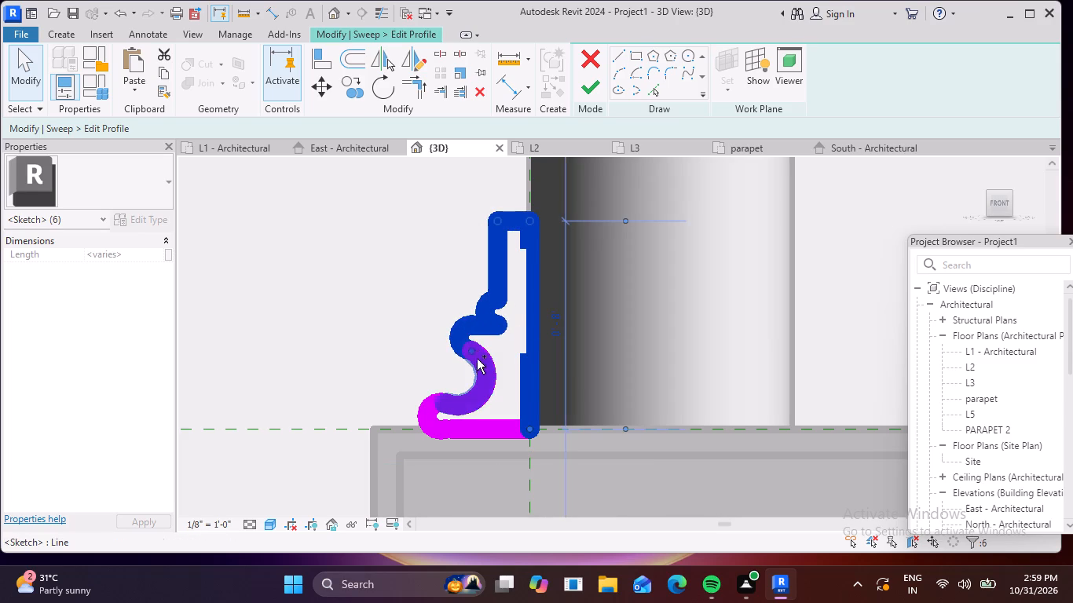
left_click(477, 363, "ctrl")
left_click(437, 409, "ctrl")
left_click(474, 418, "ctrl")
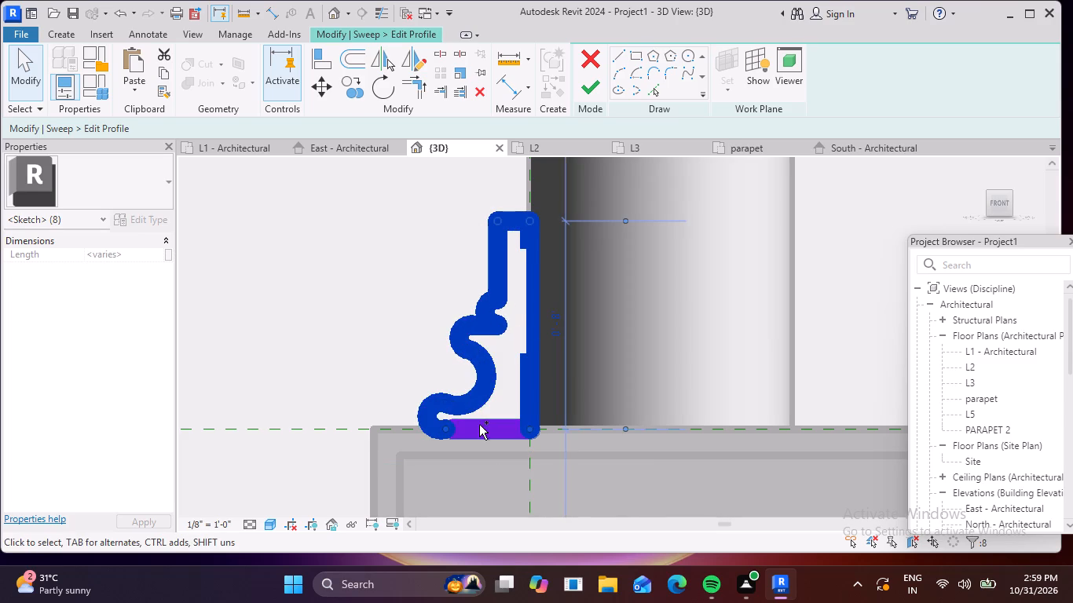
left_click(482, 427, "ctrl")
key("Delete")
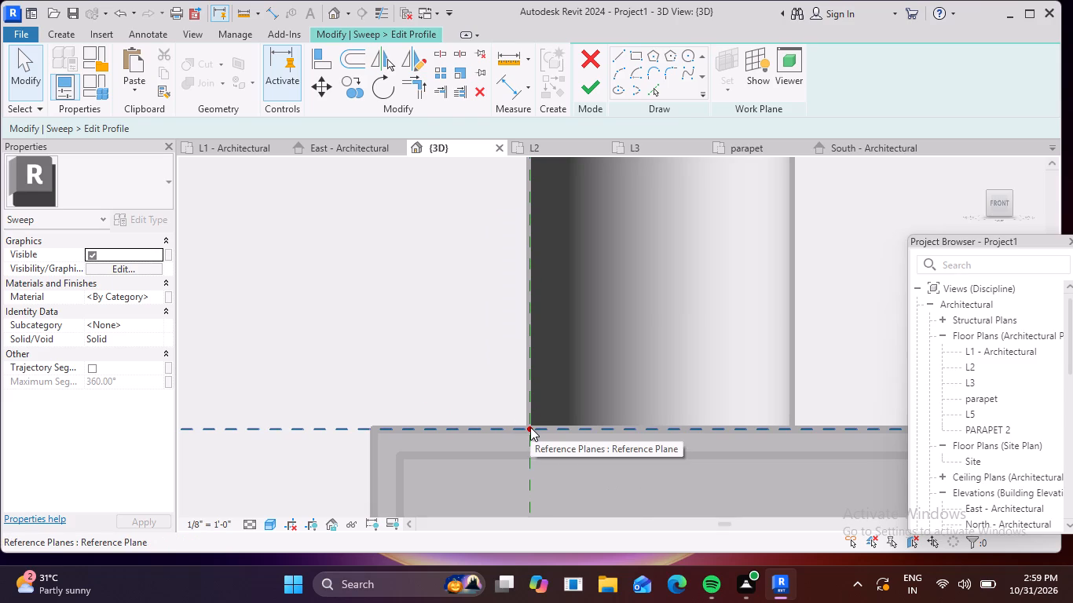
Draw the profile's base line about 3" outward from the column's outer face, with an outward-bulging arc about 1" high at its end.
left_click(614, 61)
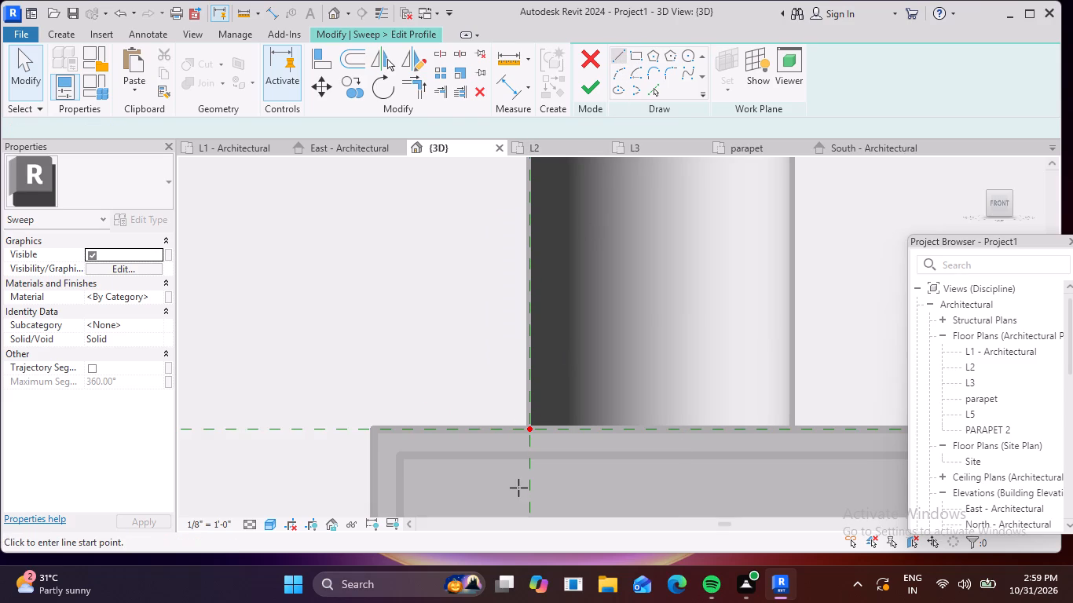
left_click(530, 430)
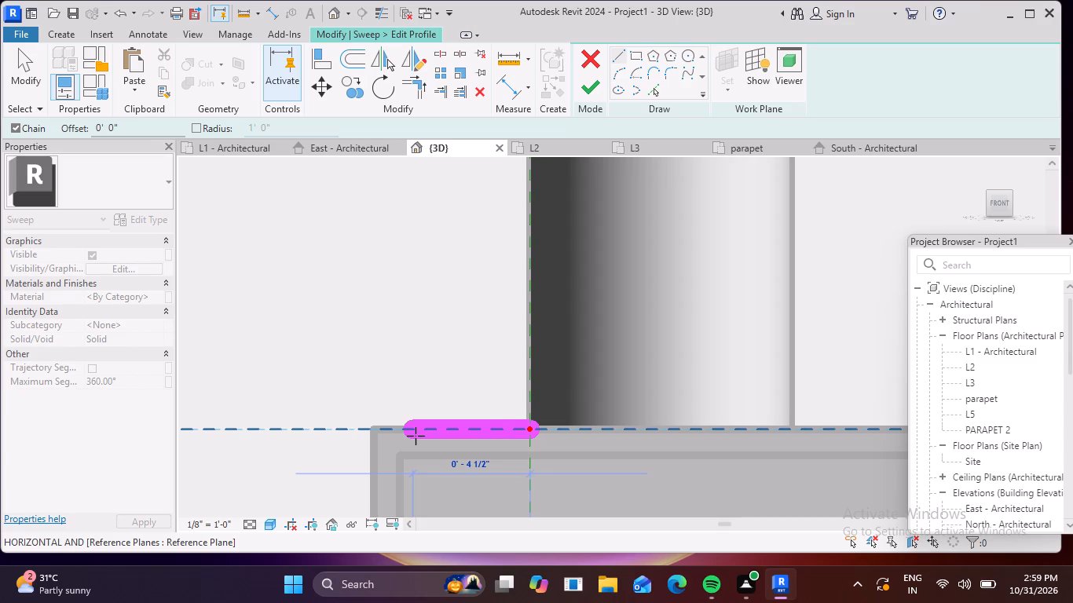
left_click(455, 429)
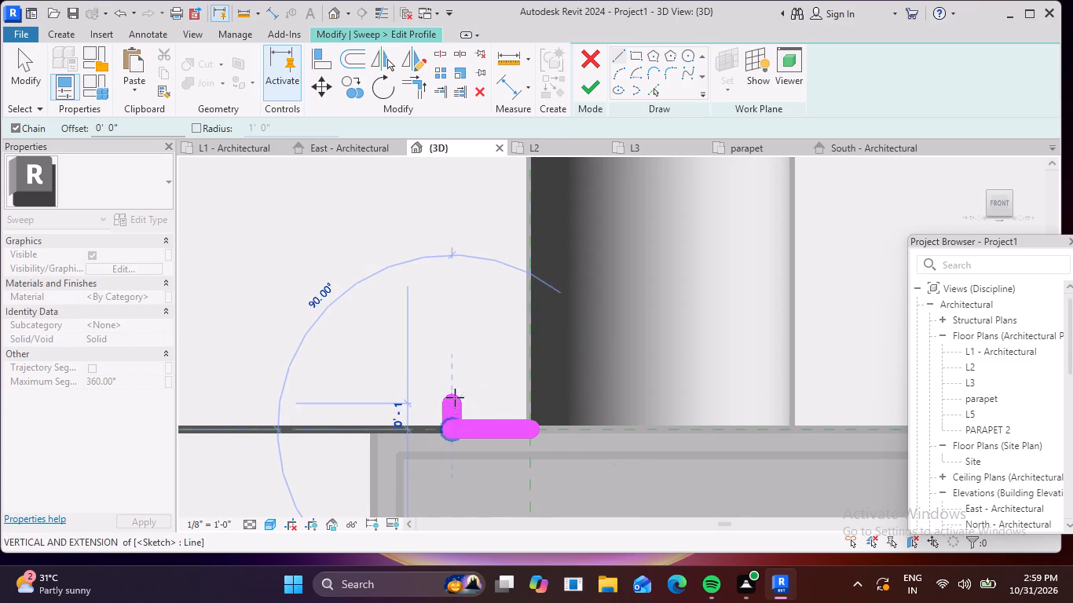
left_click(618, 73)
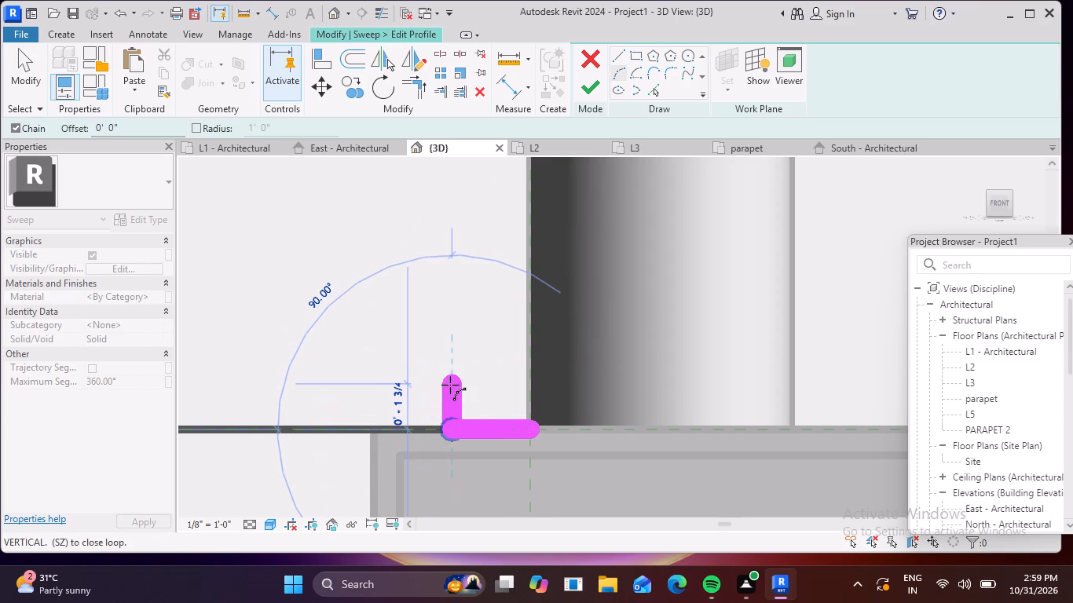
scroll(453, 393, "up", 5)
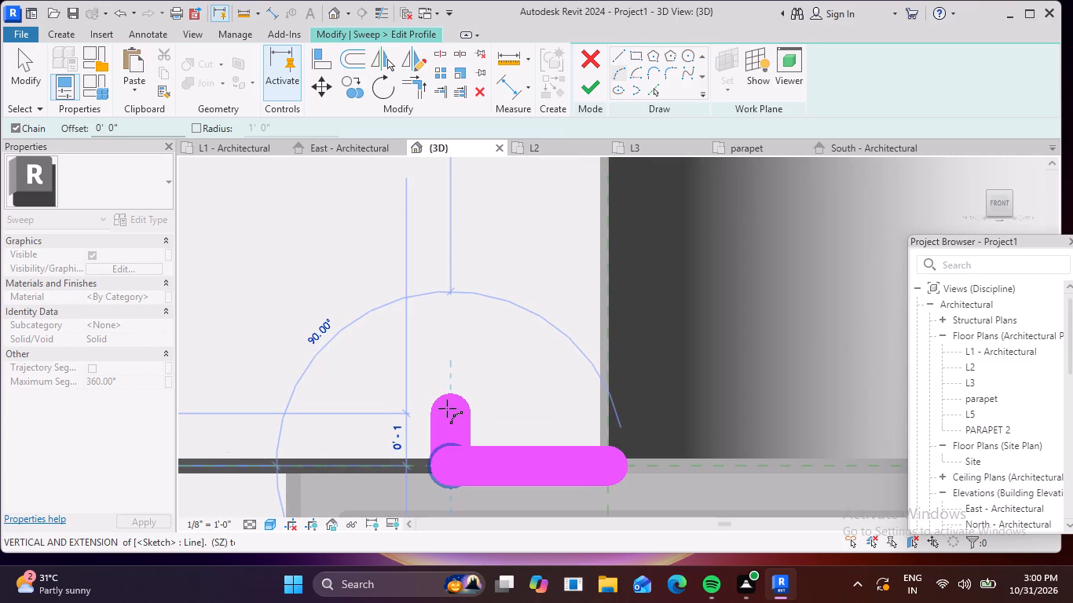
left_click(447, 408)
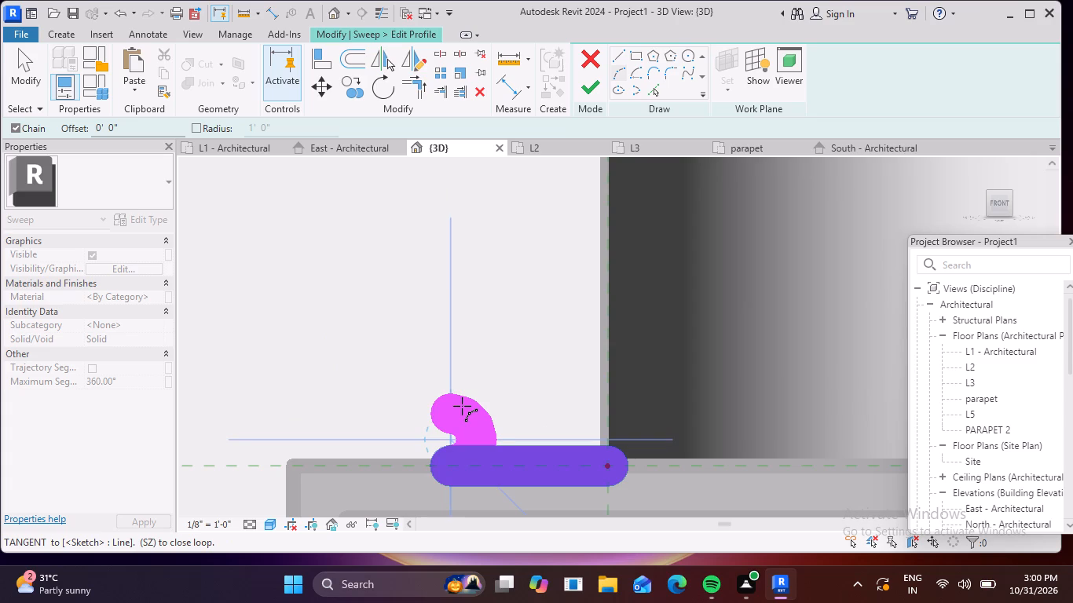
left_click(451, 405)
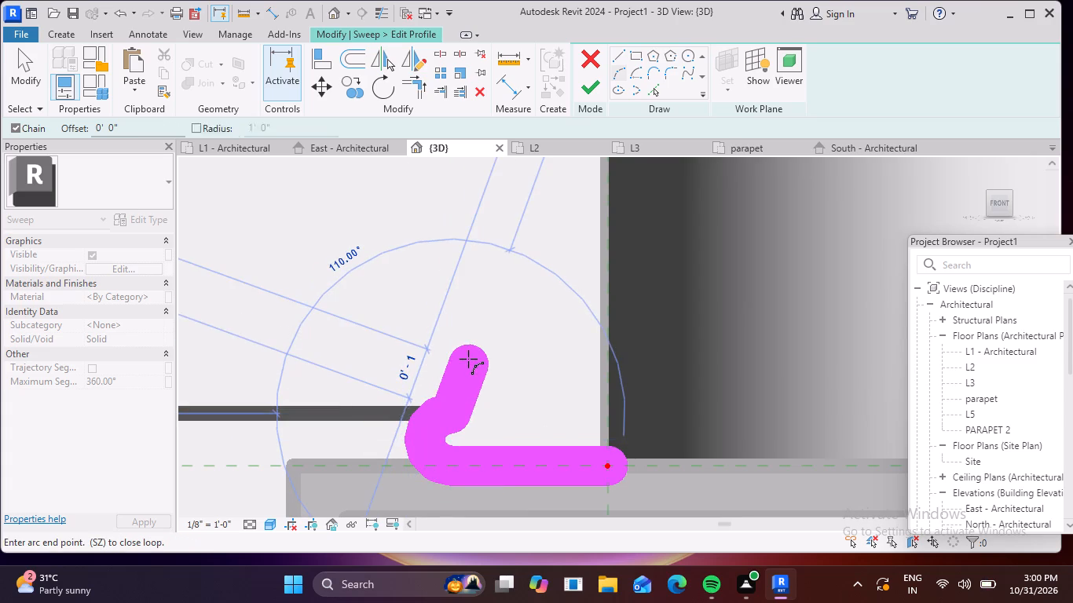
Continue the profile with a vertical line about 2" high and a horizontal line about 1" long toward the column.
left_click(616, 53)
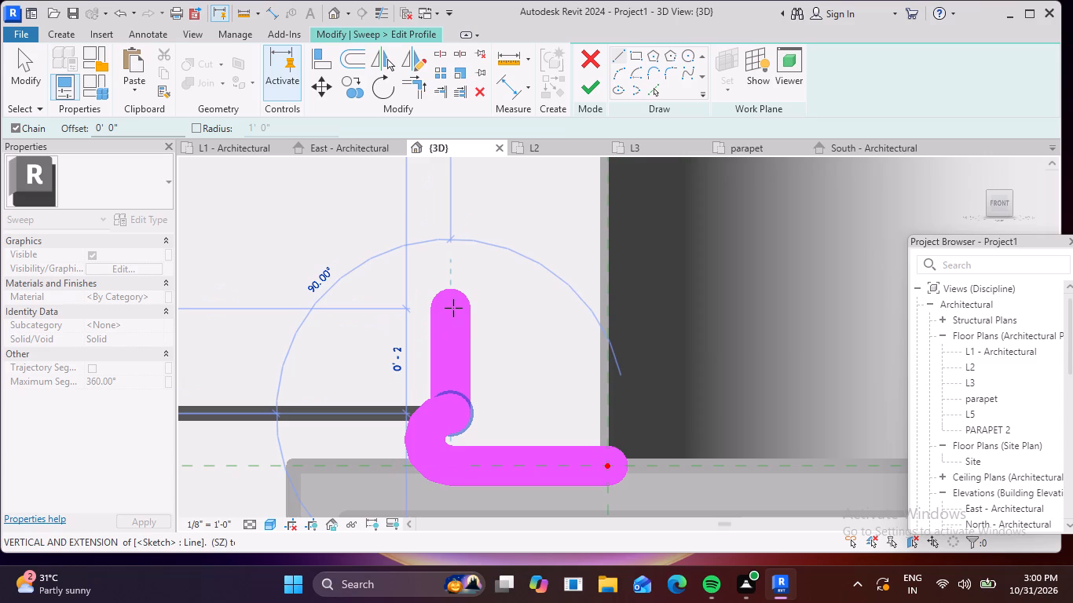
left_click(453, 308)
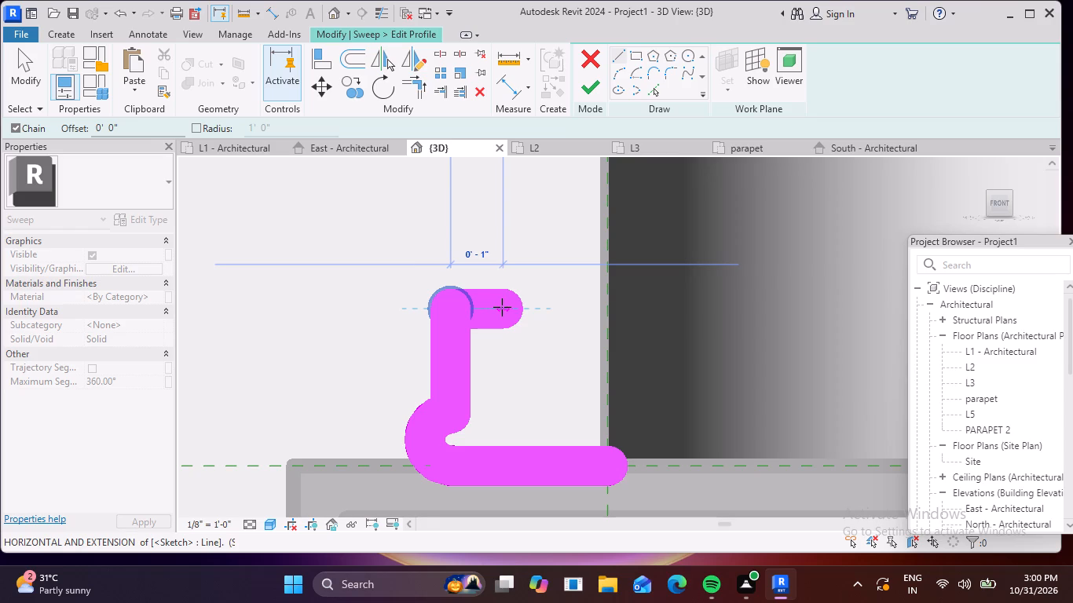
left_click(502, 307)
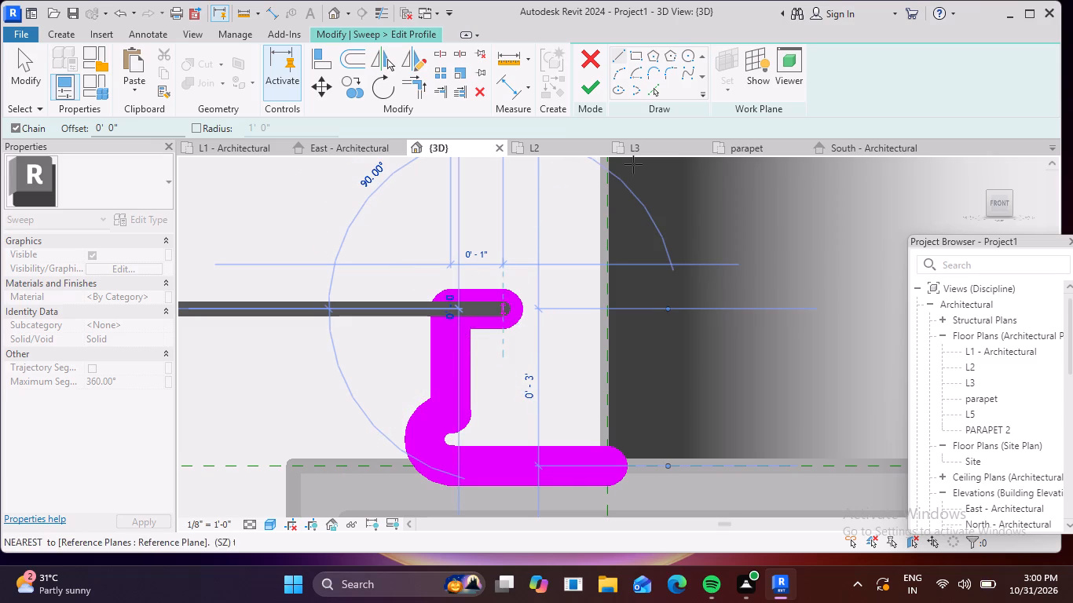
Add an outward-bulging arc about 1" high above the step, followed by a horizontal line about 1" toward the column.
middle_click_drag(566, 257, 478, 429)
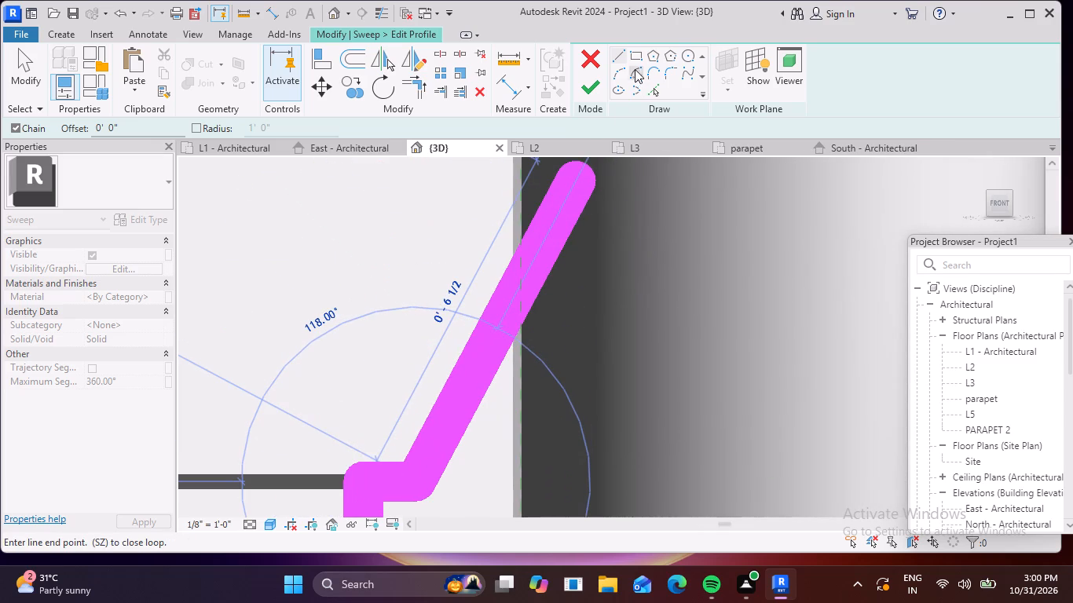
left_click(617, 74)
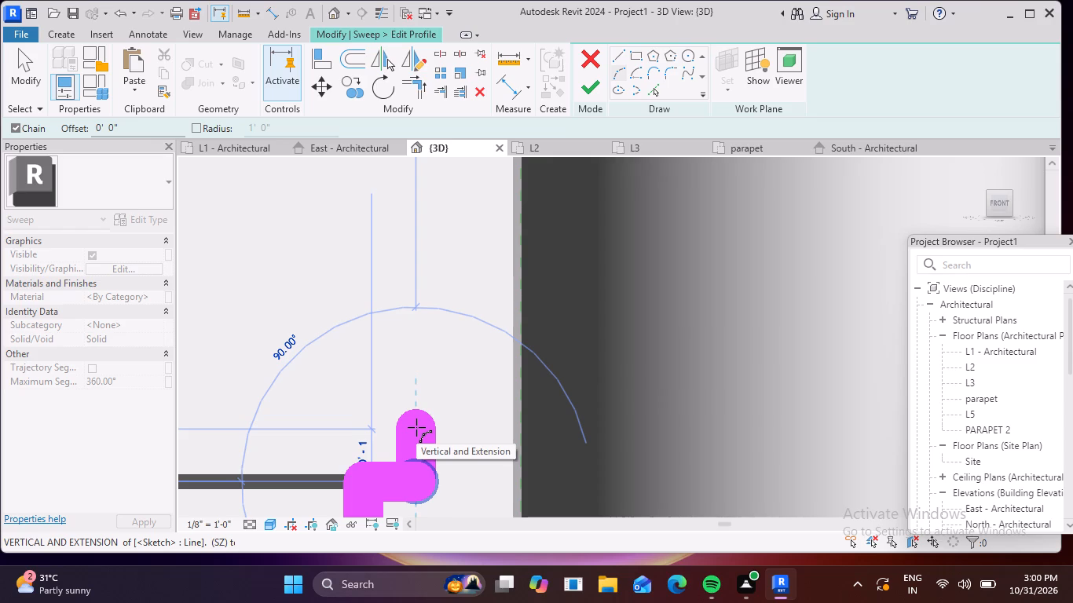
left_click(416, 427)
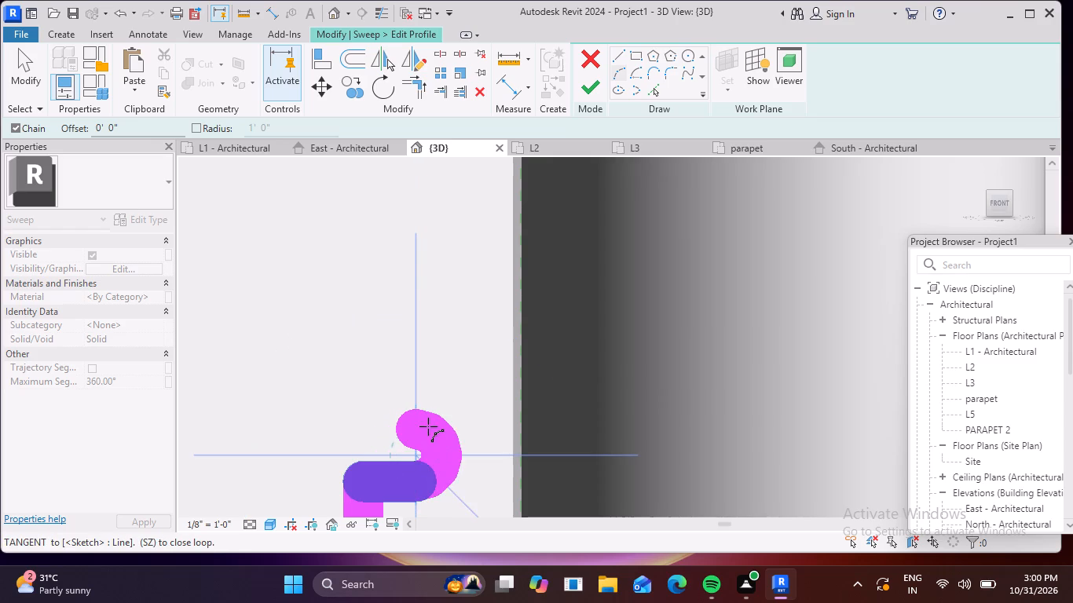
left_click(408, 425)
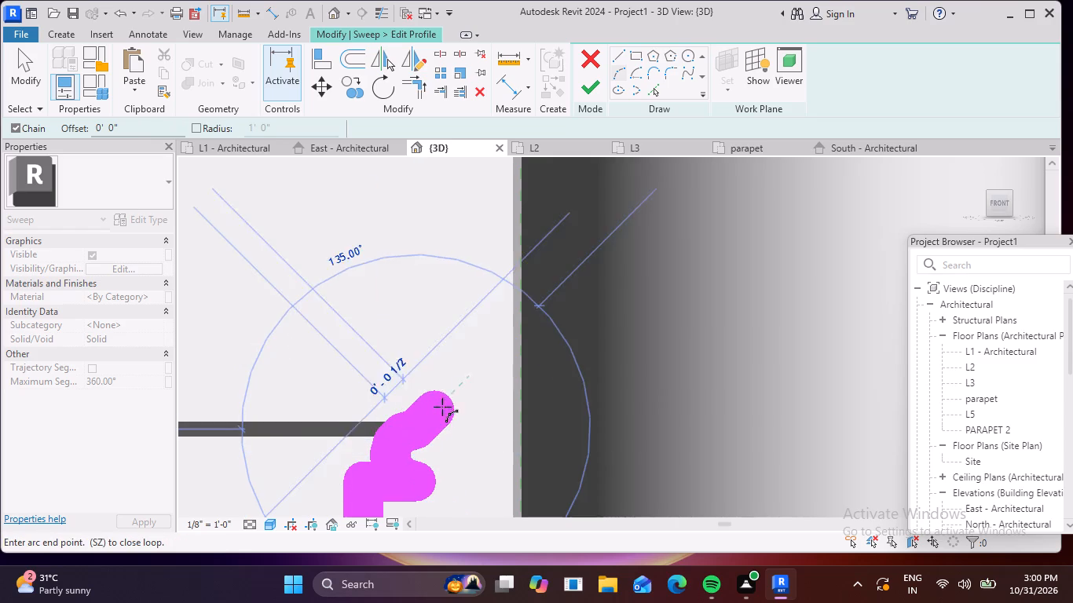
left_click(620, 50)
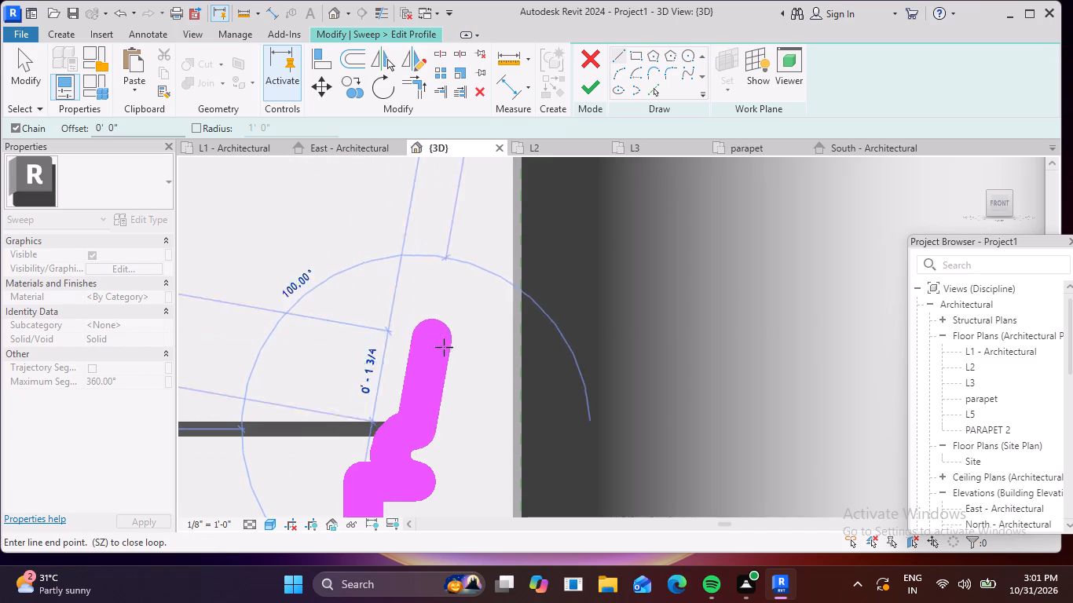
left_click(463, 431)
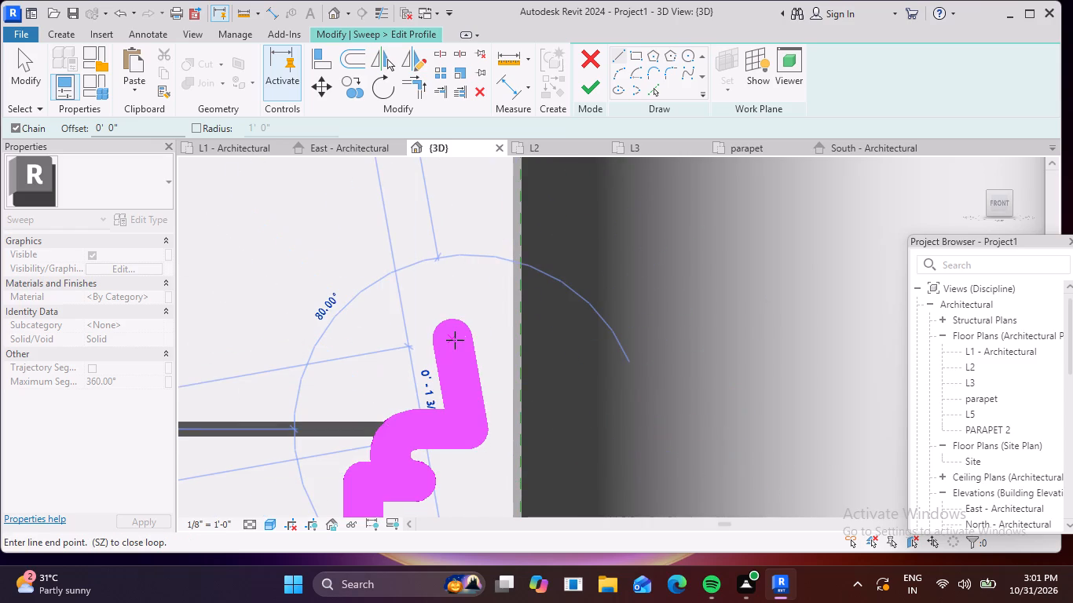
Draw another outward-bulging arc about 1" high from the inner end of the upper horizontal line.
scroll(467, 339, "down", 5)
scroll(468, 339, "up", 4)
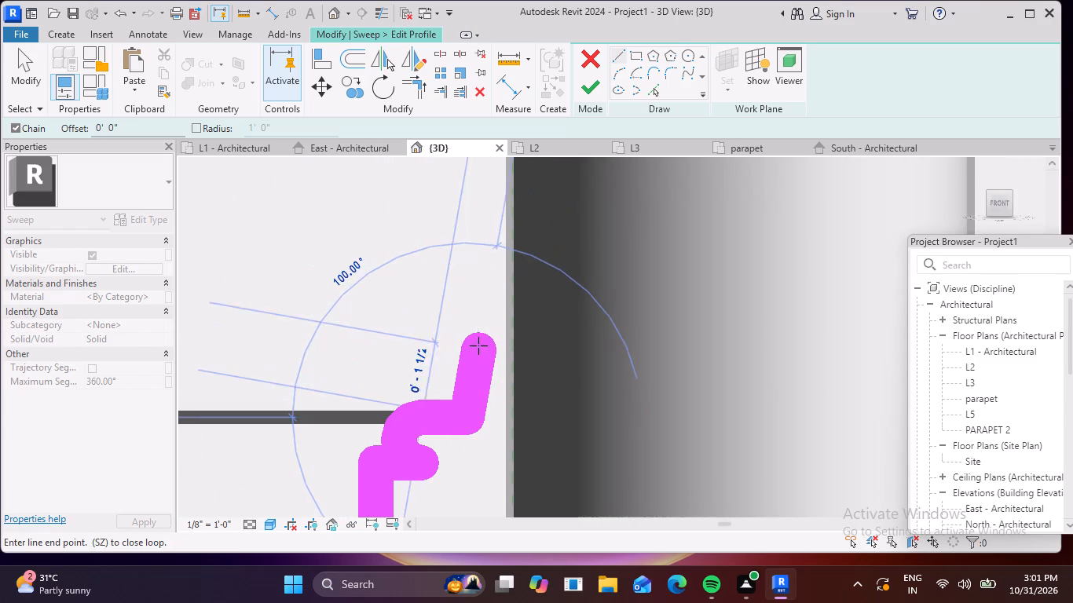
left_click(621, 77)
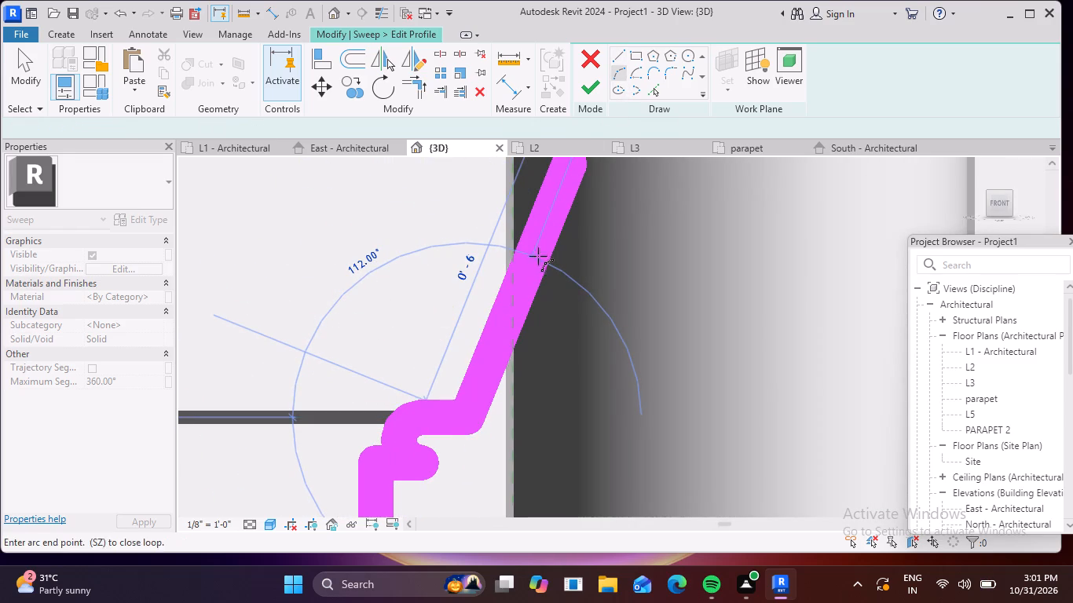
scroll(467, 371, "up", 1)
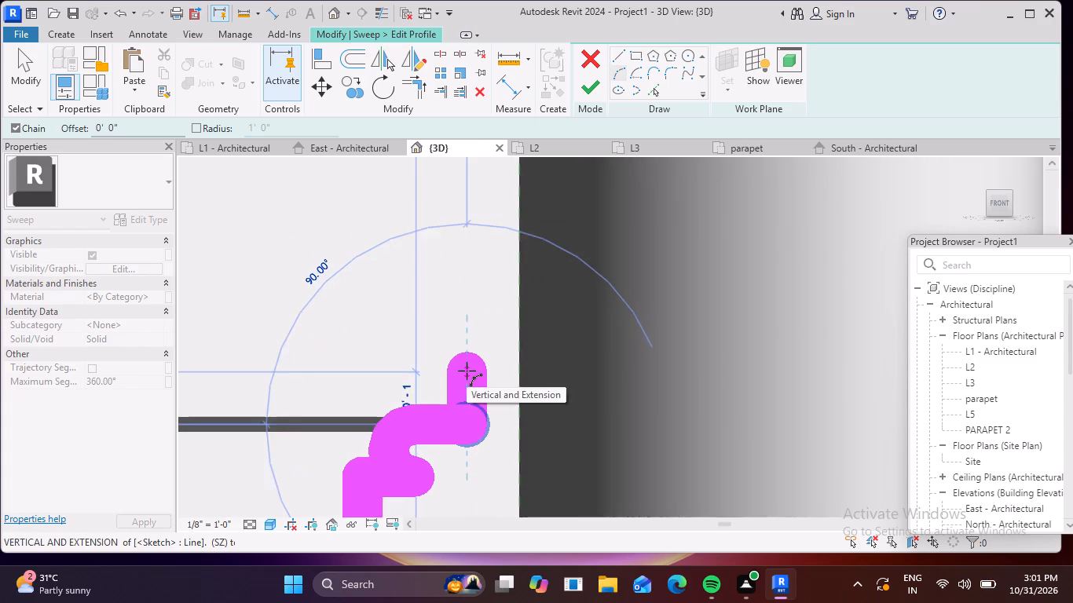
left_click(467, 368)
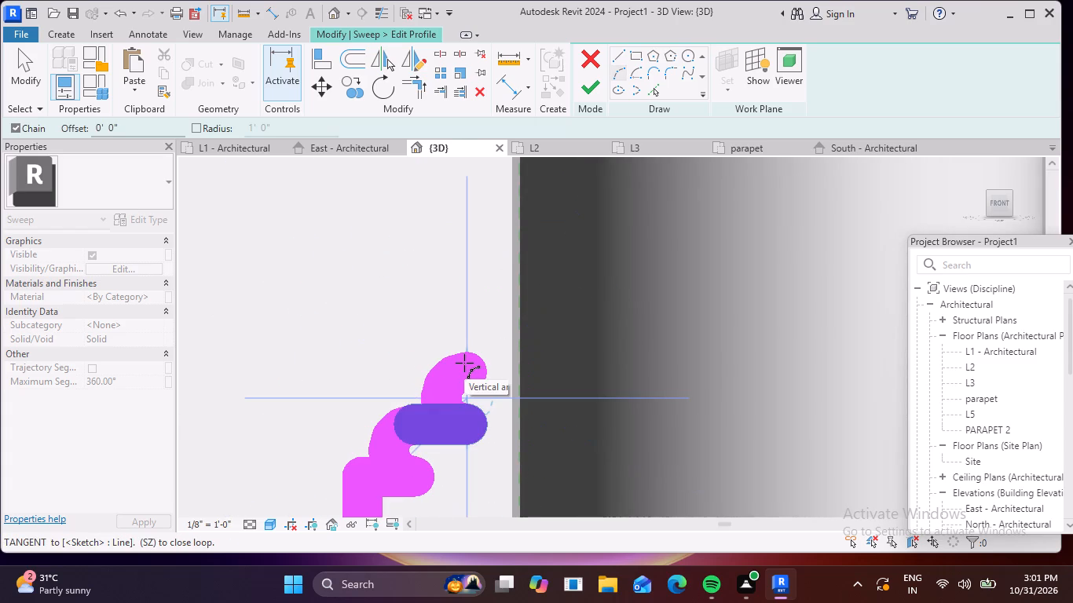
left_click(464, 363)
Draw a vertical line about 3" high from the upper arc and a horizontal line about 1" to the column's outer face.
left_click(621, 54)
scroll(489, 236, "down", 2)
middle_click_drag(485, 239, 425, 327)
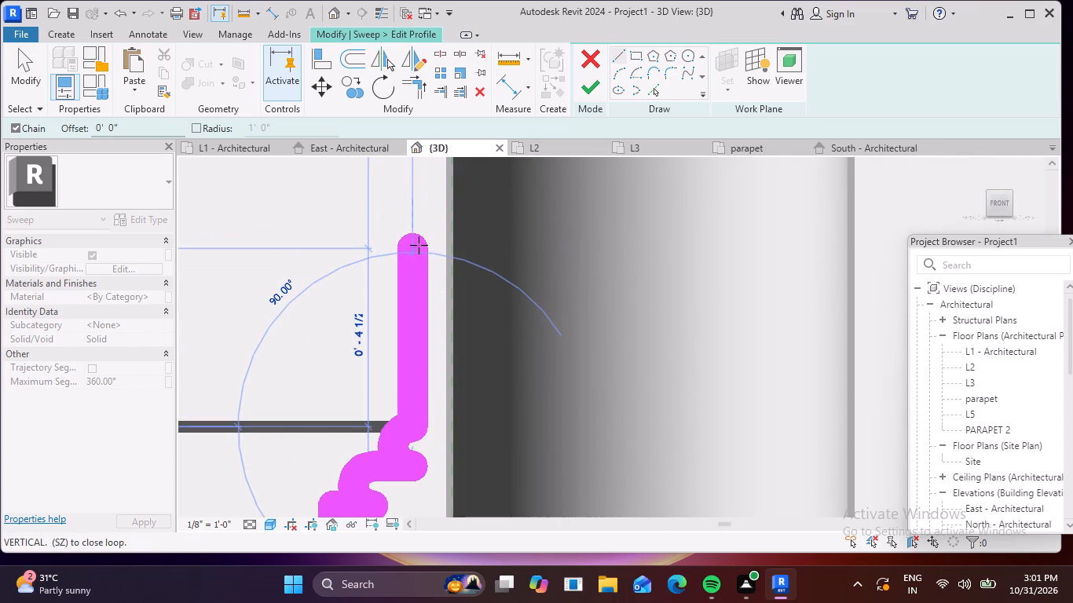
left_click(408, 305)
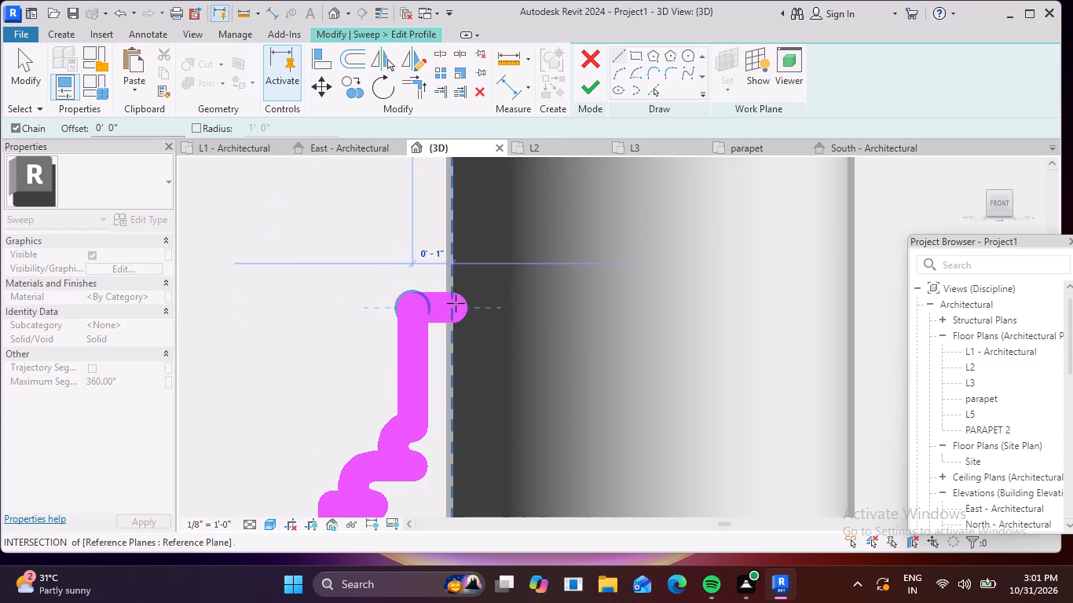
left_click(456, 303)
Close the profile with a vertical line down the column's outer face to the base line's starting point, and leave the Line tool.
scroll(453, 386, "down", 7)
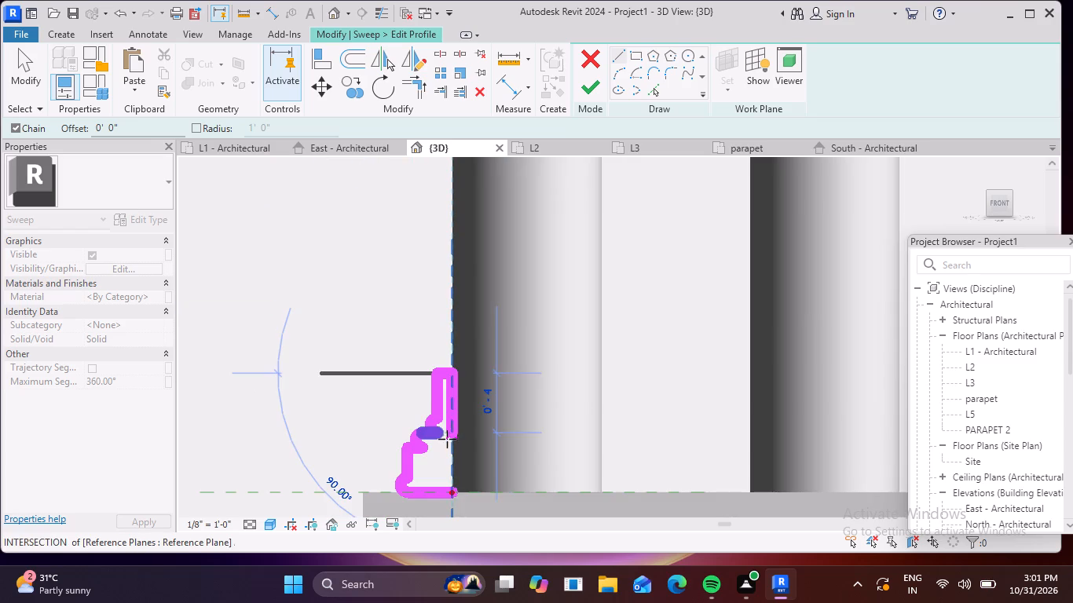
middle_click_drag(446, 439, 430, 263)
scroll(427, 305, "up", 5)
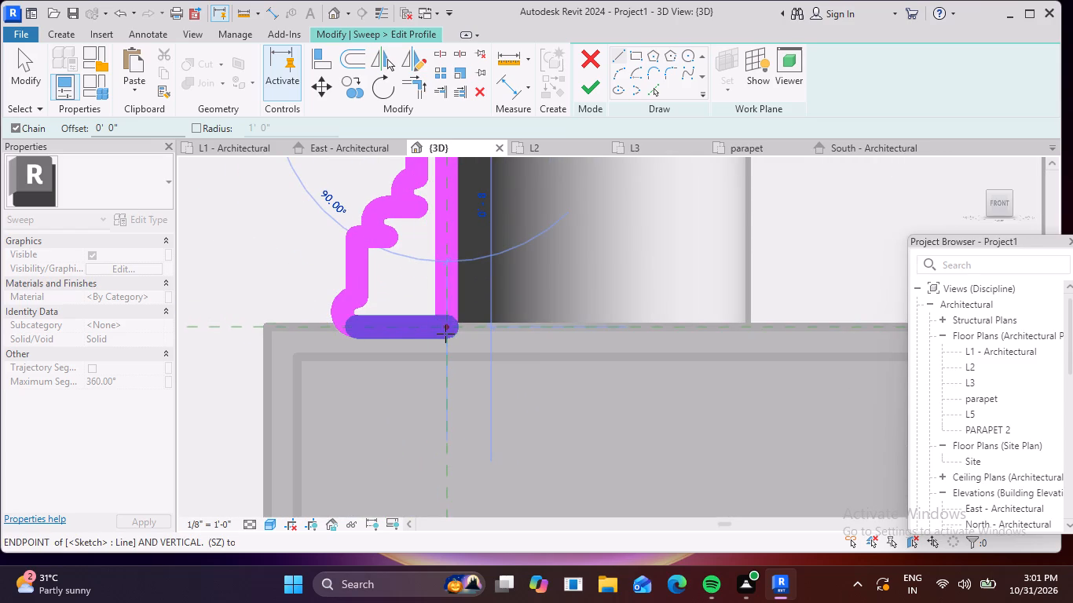
left_click(444, 325)
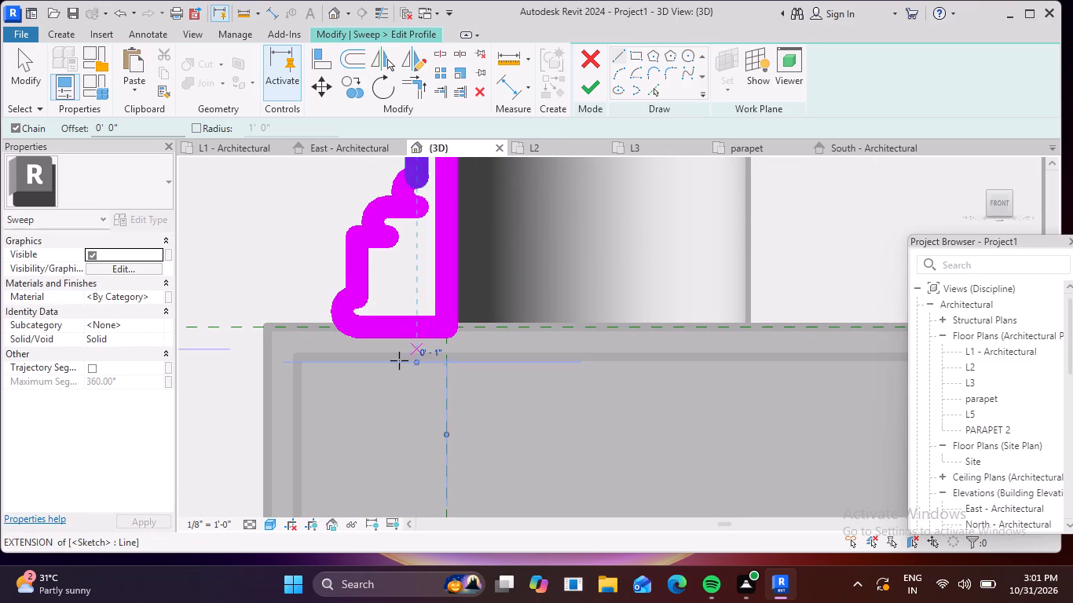
middle_click_drag(379, 375, 386, 475)
scroll(379, 379, "down", 1)
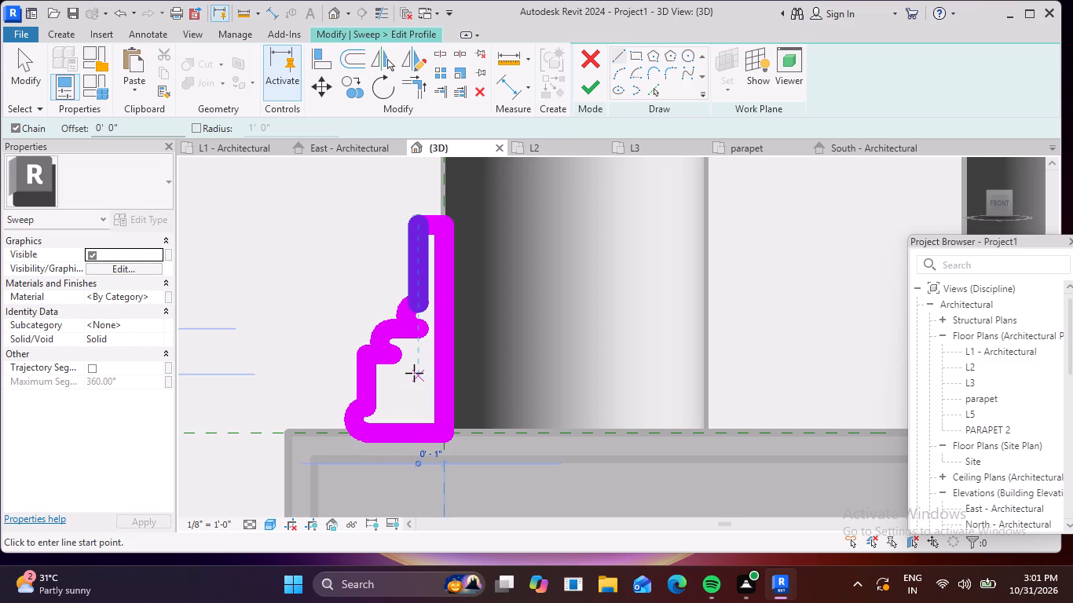
key("Escape")
key("Escape")
Delete the 2" vertical line and the adjoining 1" horizontal line above the profile's bottom arc.
left_click(364, 381)
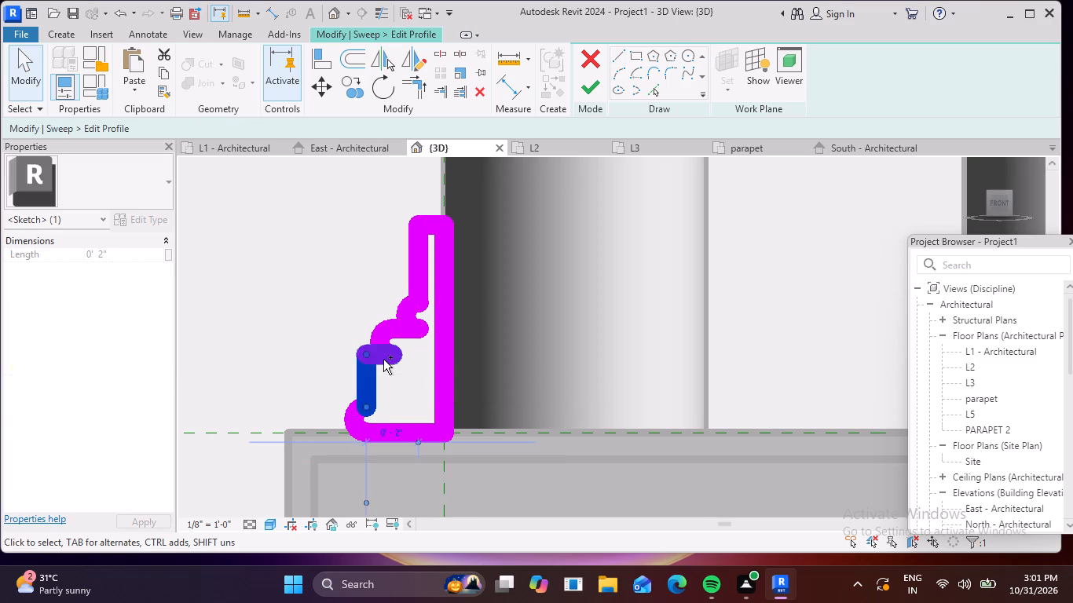
left_click(383, 360, "ctrl")
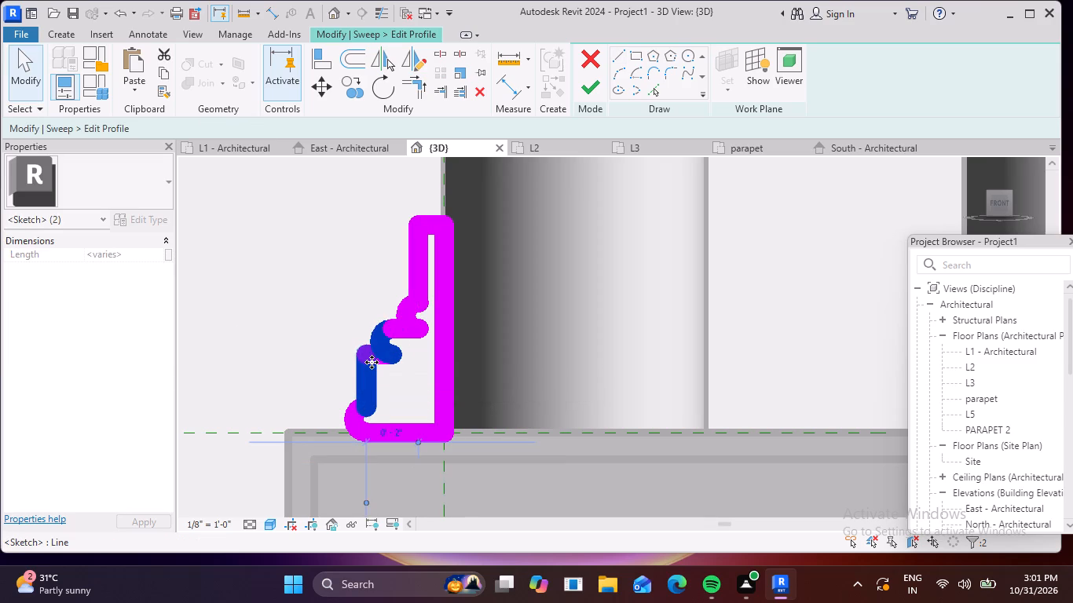
key("Escape")
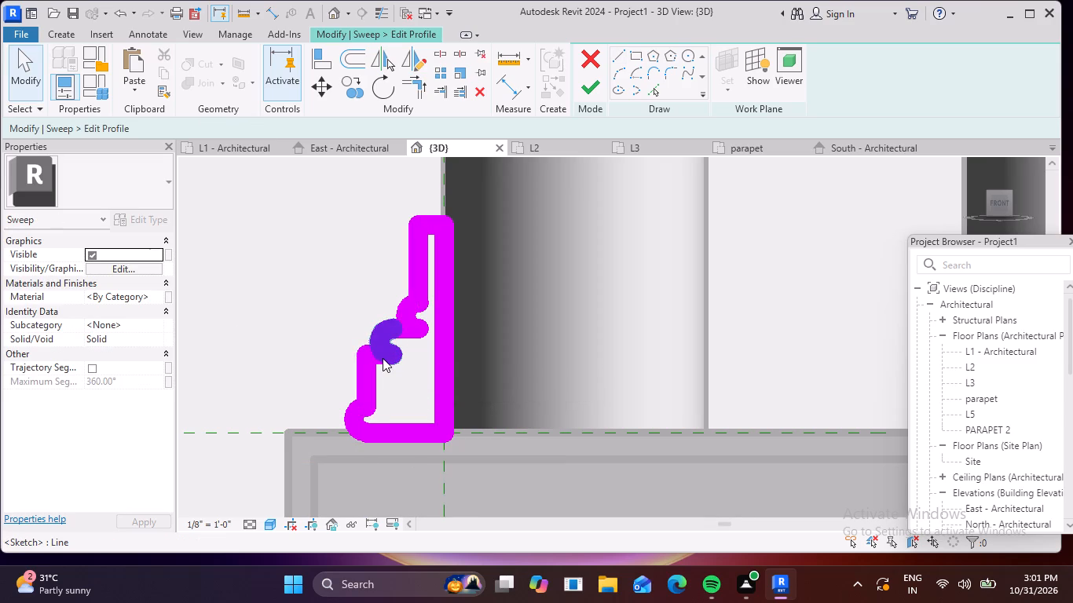
left_click(373, 361, "ctrl")
left_click(368, 378, "ctrl")
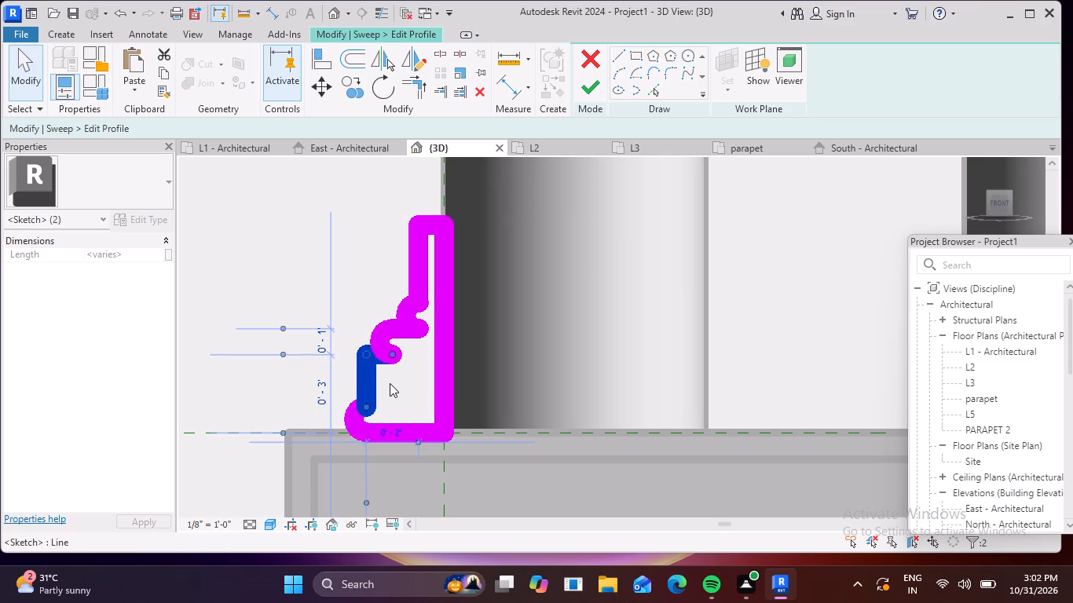
key("Delete")
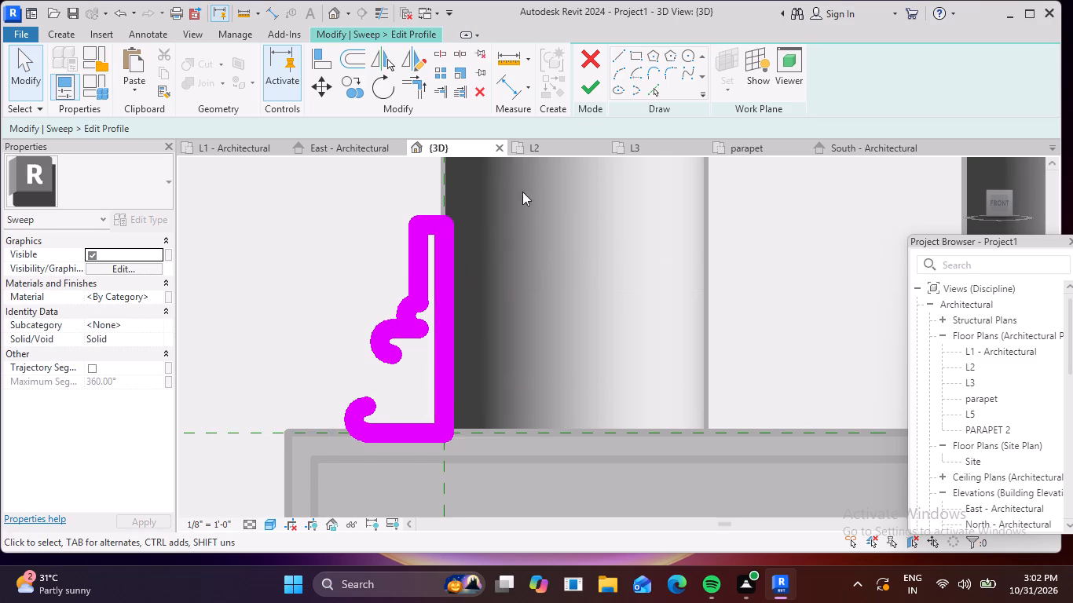
Bridge the gap with an arc curving inward toward the column, from the bottom arc's upper end to the middle arc's lower end.
left_click(612, 75)
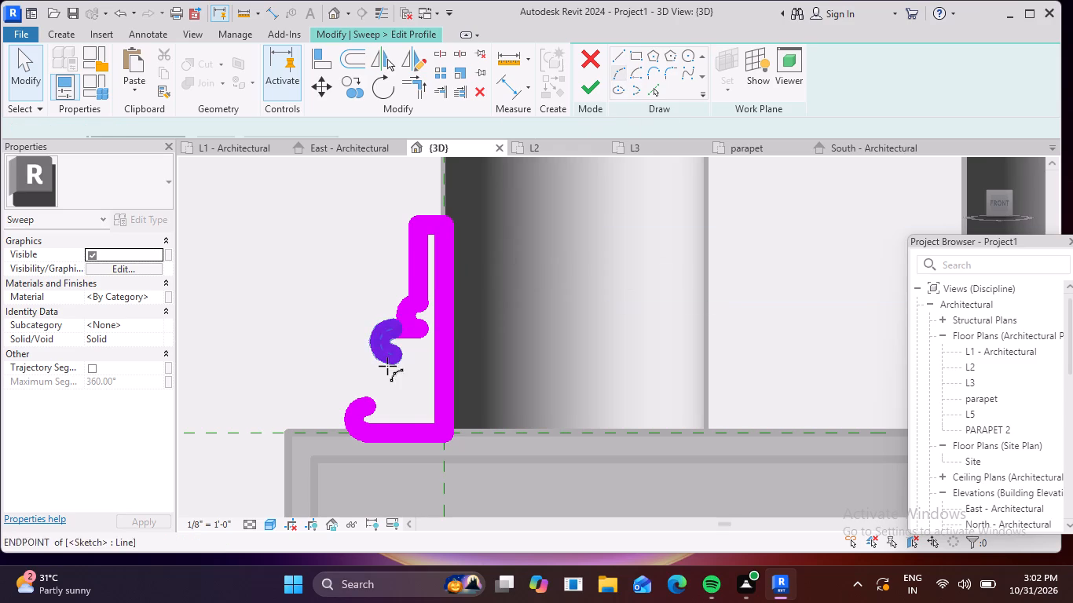
left_click(367, 406)
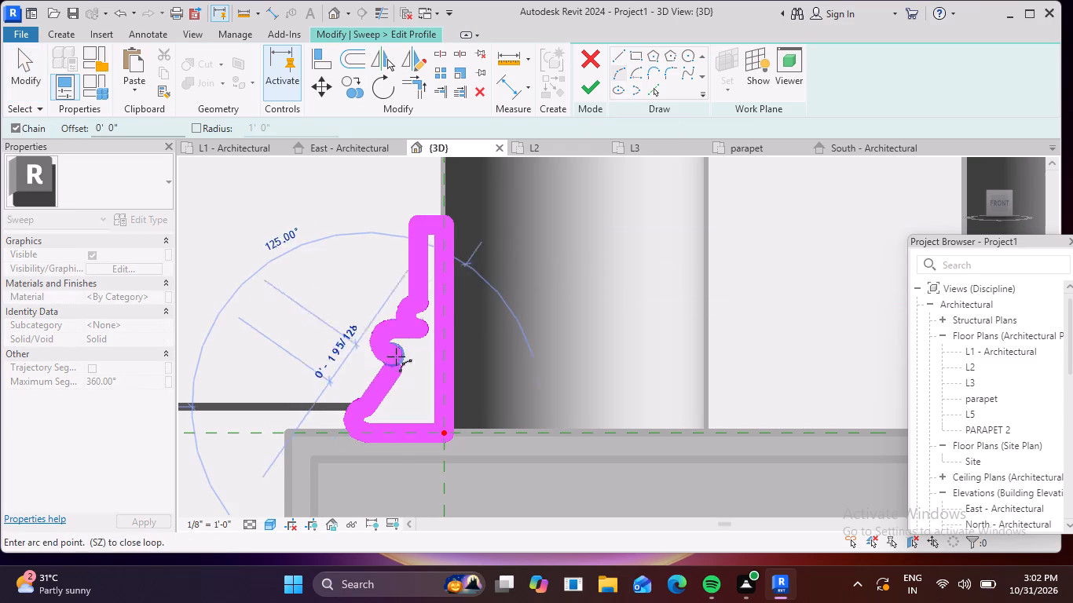
left_click(390, 351)
left_click(401, 377)
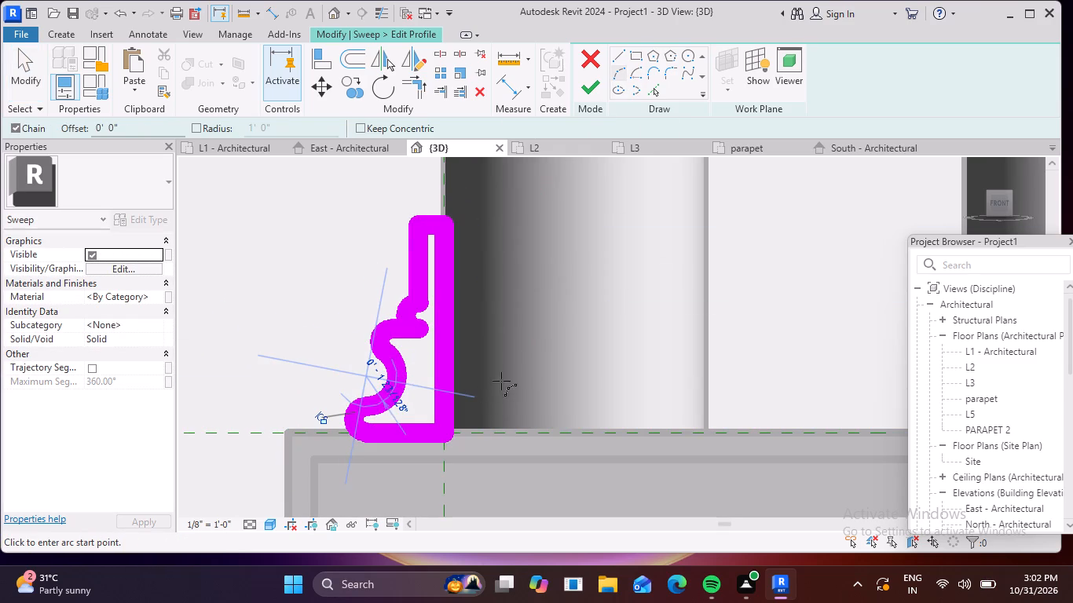
Finish the closed profile sketch and complete the sweep around the first column's base.
left_click(590, 91)
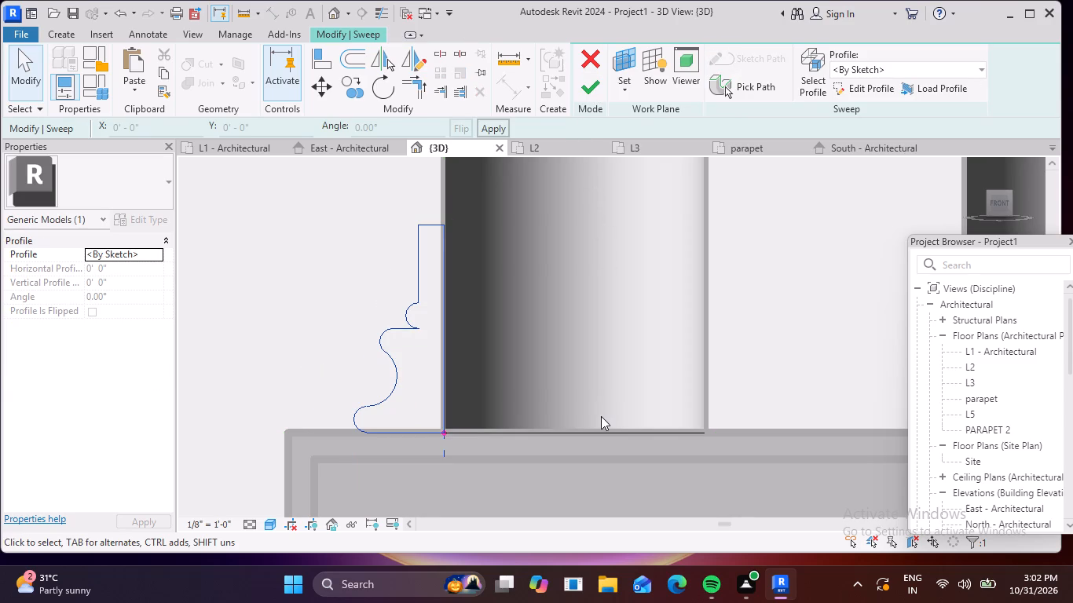
scroll(592, 424, "down", 9)
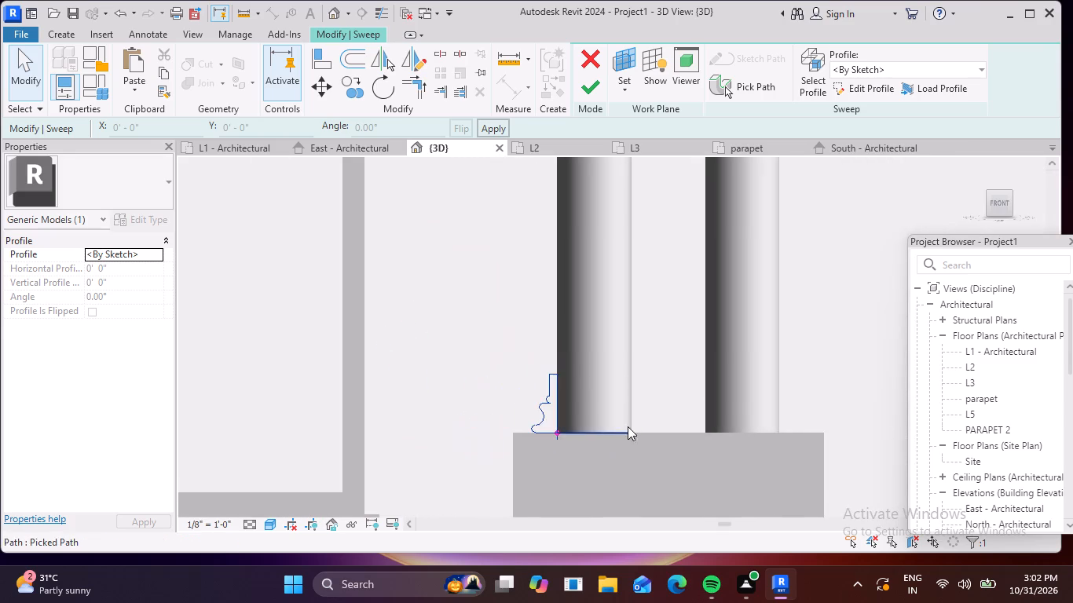
middle_click_drag(692, 392, 632, 463)
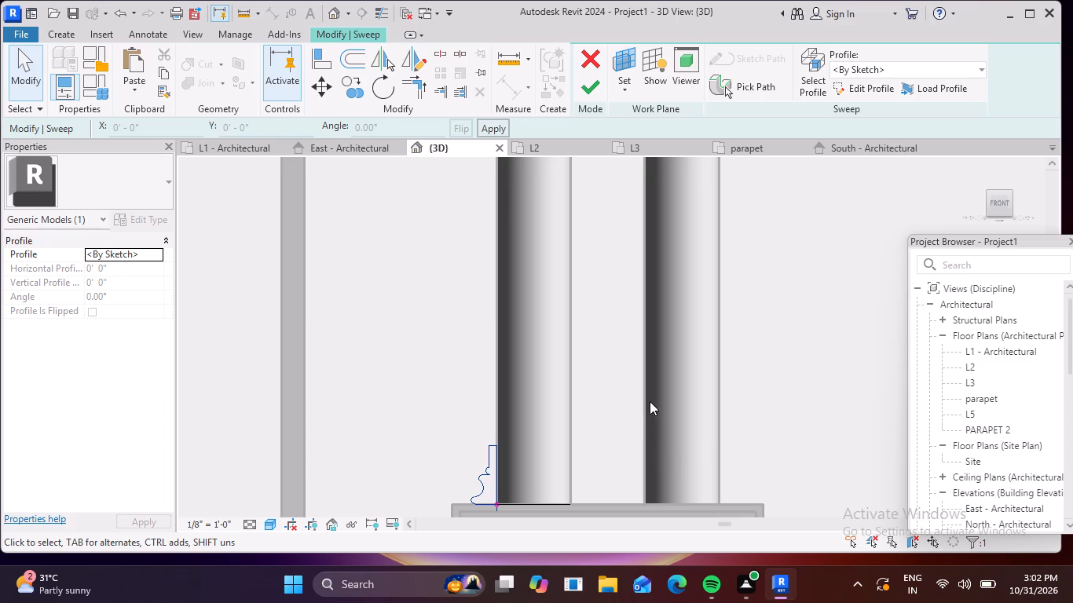
middle_click_drag(632, 386, 616, 464, "shift")
scroll(632, 386, "down", 1, "shift")
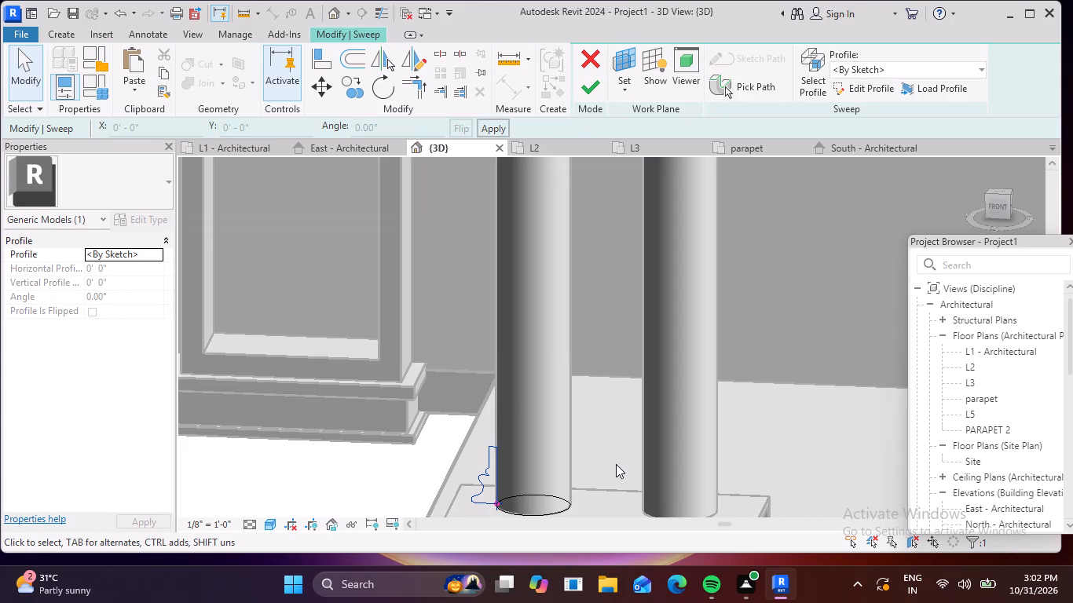
left_click(602, 79)
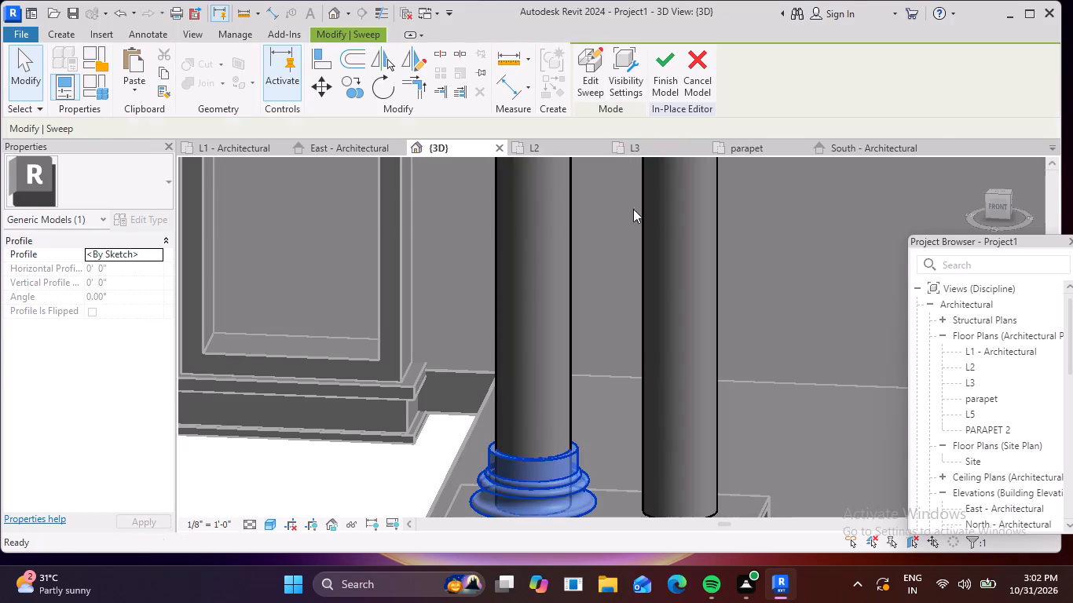
scroll(636, 355, "down", 2)
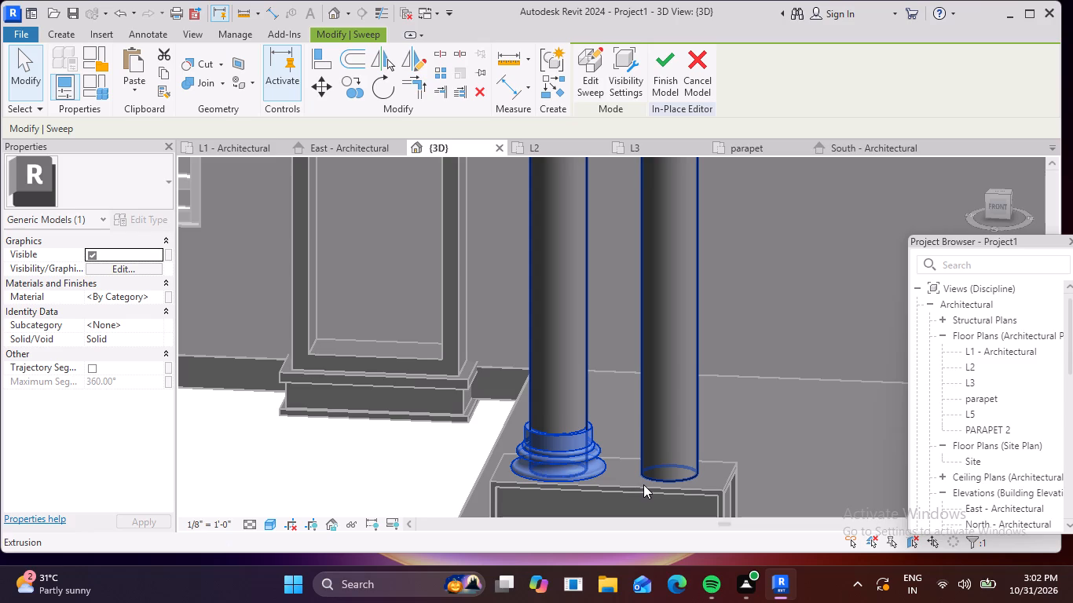
key("Escape")
Copy the base moulding with Constrain and Multiple enabled, from the first column's base endpoint to the matching endpoint on the adjacent column.
scroll(590, 461, "up", 2)
left_click(590, 460)
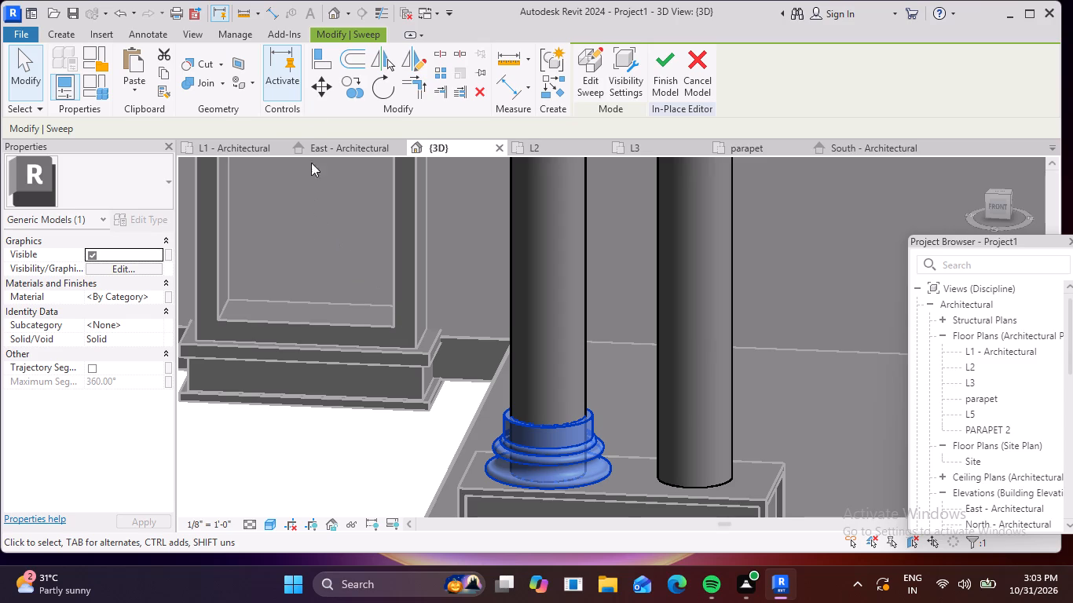
left_click(353, 87)
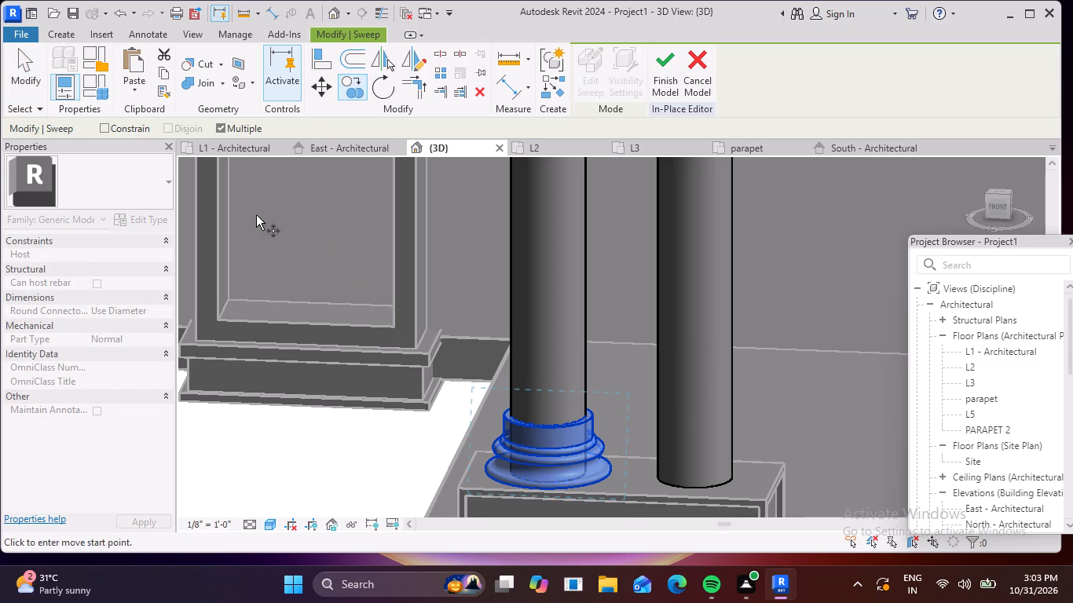
left_click(103, 122)
scroll(526, 486, "up", 4)
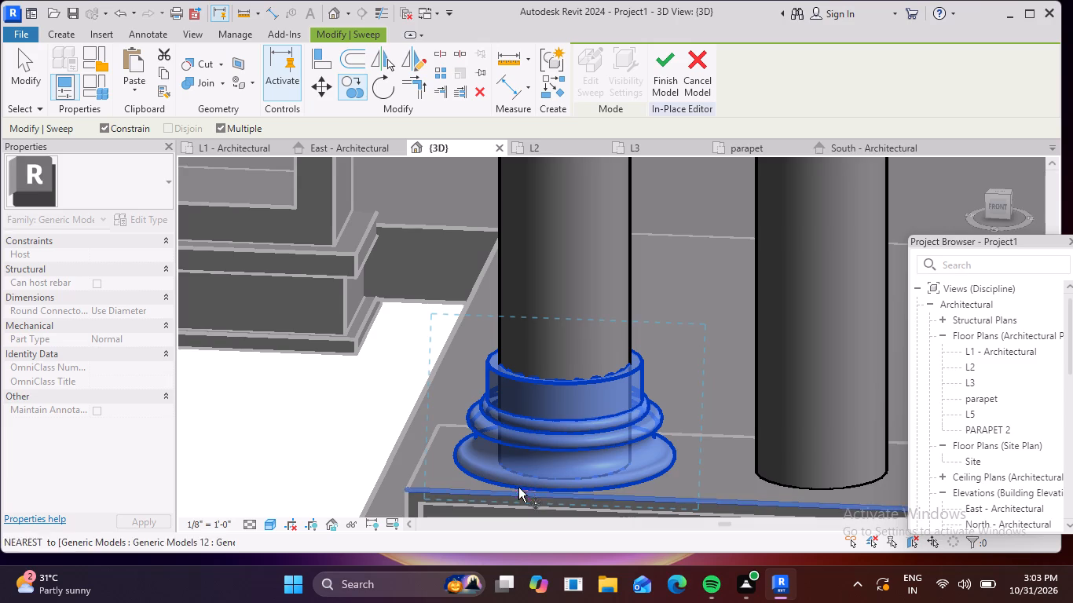
scroll(540, 489, "up", 2)
middle_click_drag(539, 484, 559, 371)
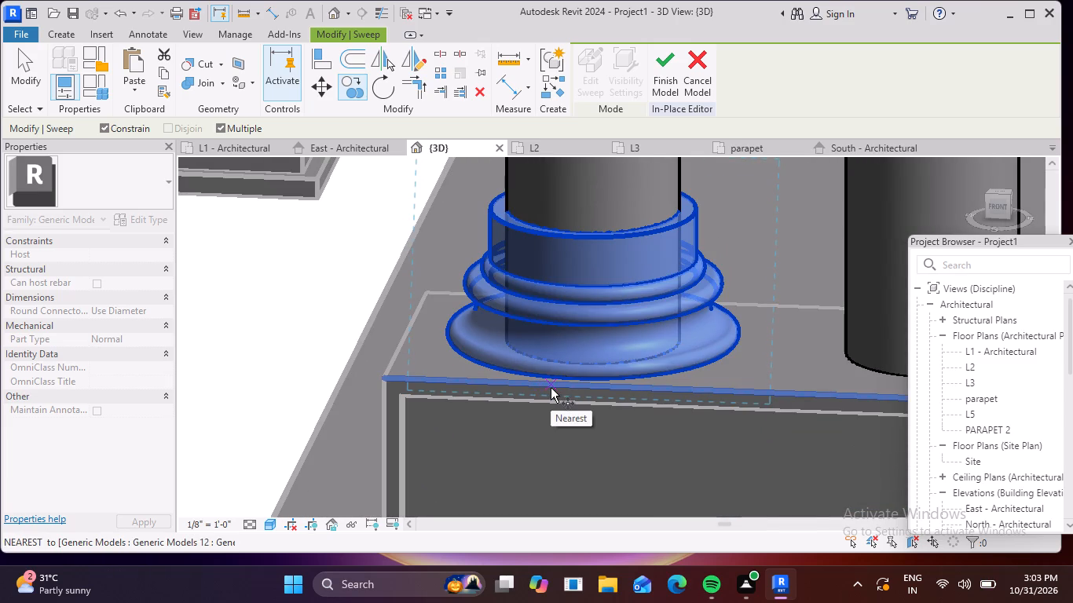
middle_click_drag(638, 333, 606, 392)
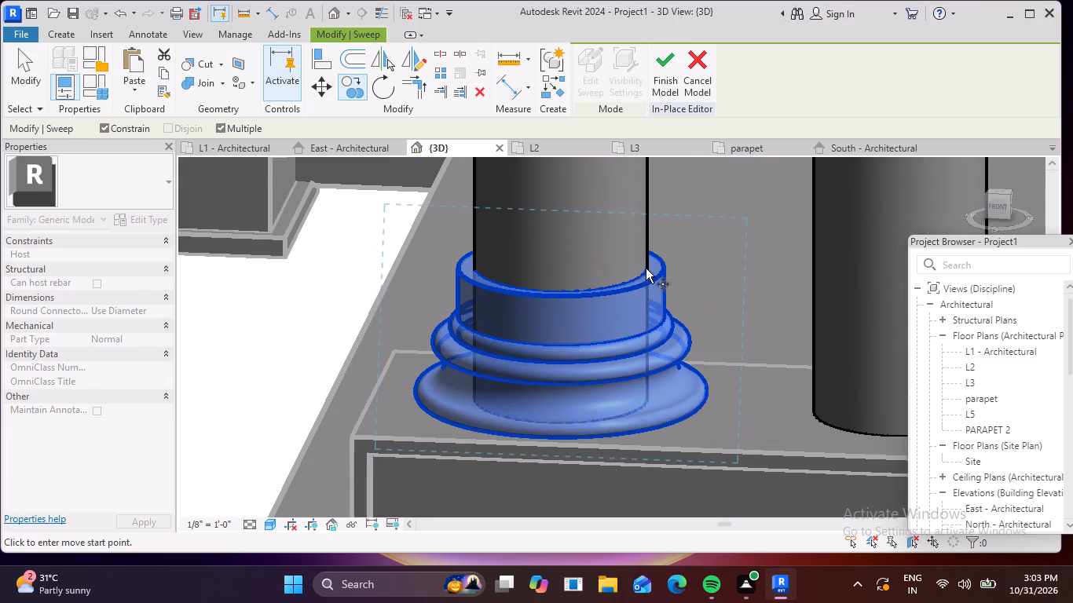
scroll(682, 365, "down", 2)
middle_click_drag(709, 382, 709, 383)
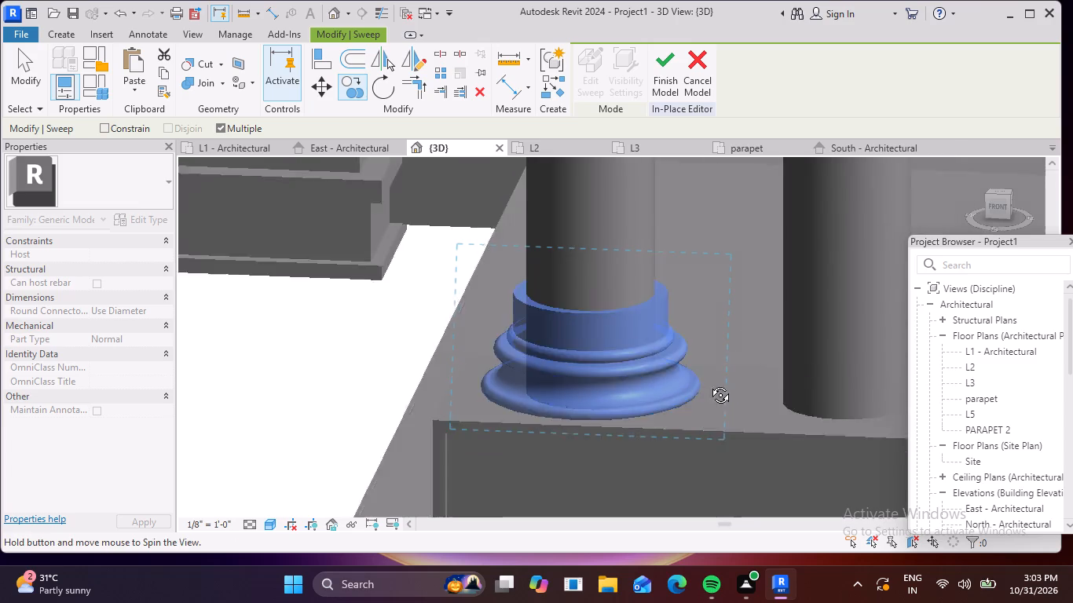
middle_click_drag(709, 383, 745, 303)
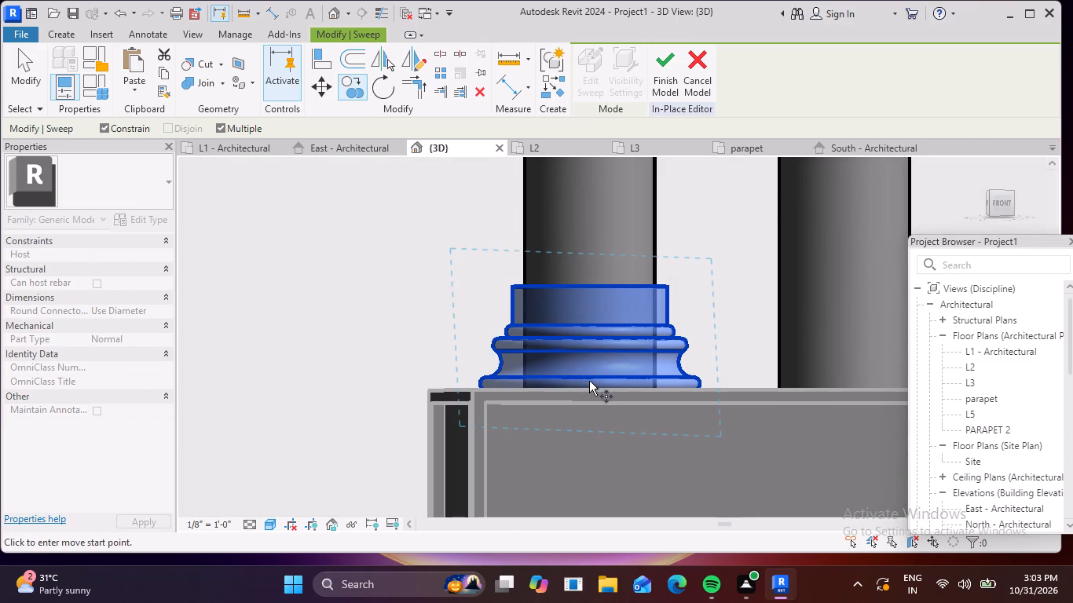
left_click(355, 85)
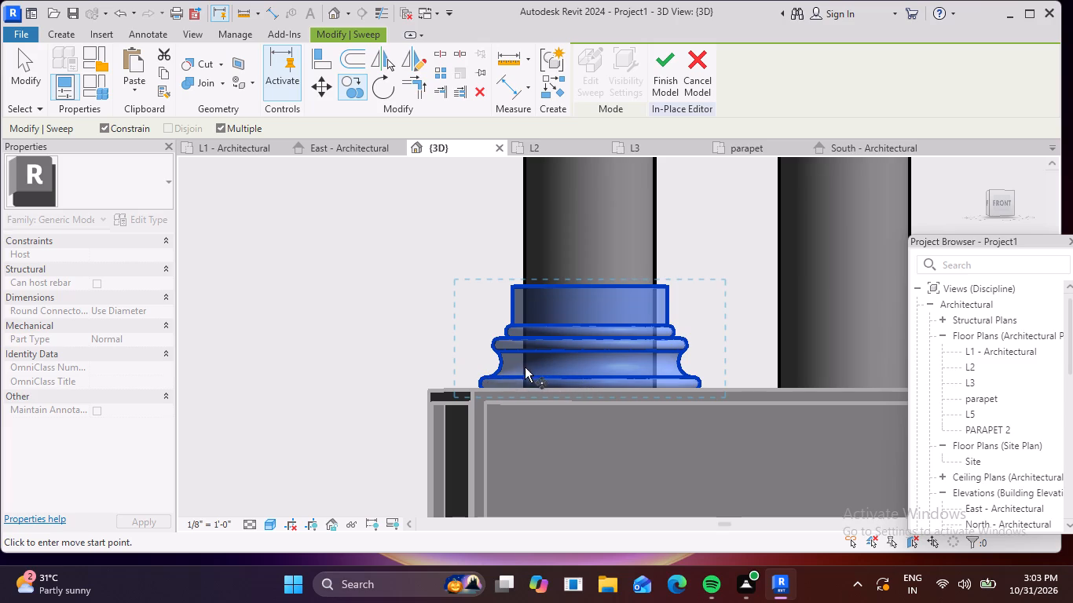
left_click(599, 389)
scroll(685, 387, "down", 3)
middle_click_drag(682, 389, 515, 390)
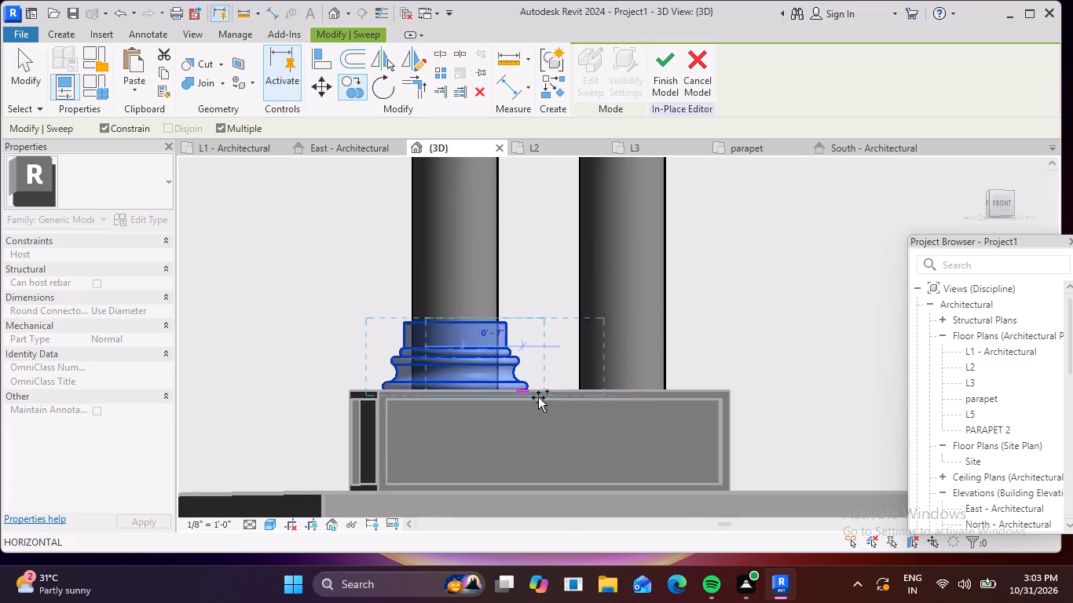
scroll(623, 392, "up", 5)
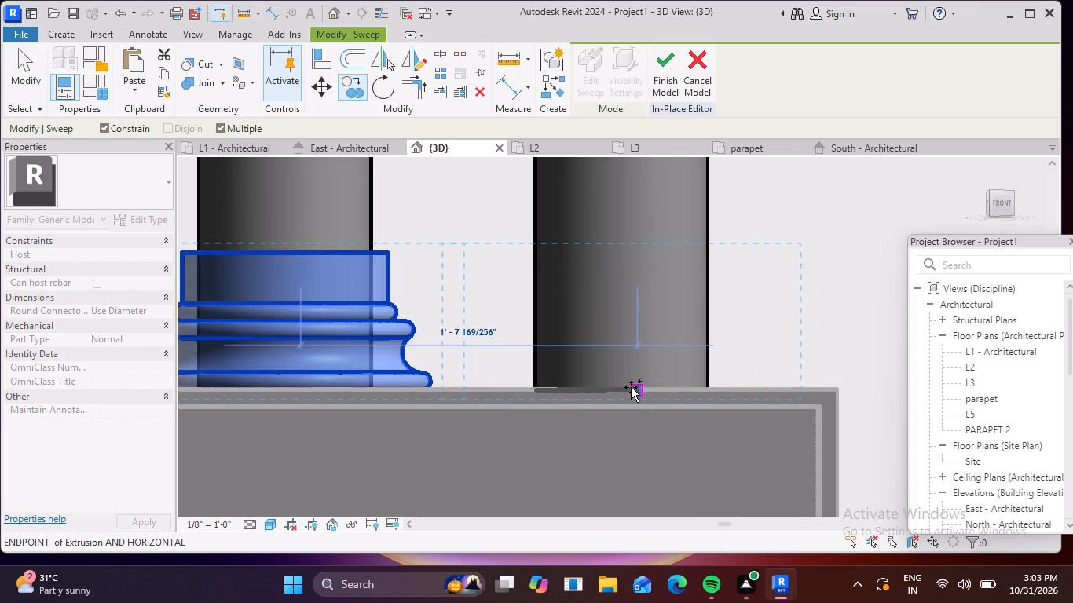
left_click(638, 387)
Place another copy of the moulding at the matching base endpoint of the first column on the other pedestal.
scroll(697, 412, "down", 4)
middle_click_drag(723, 428, 200, 421)
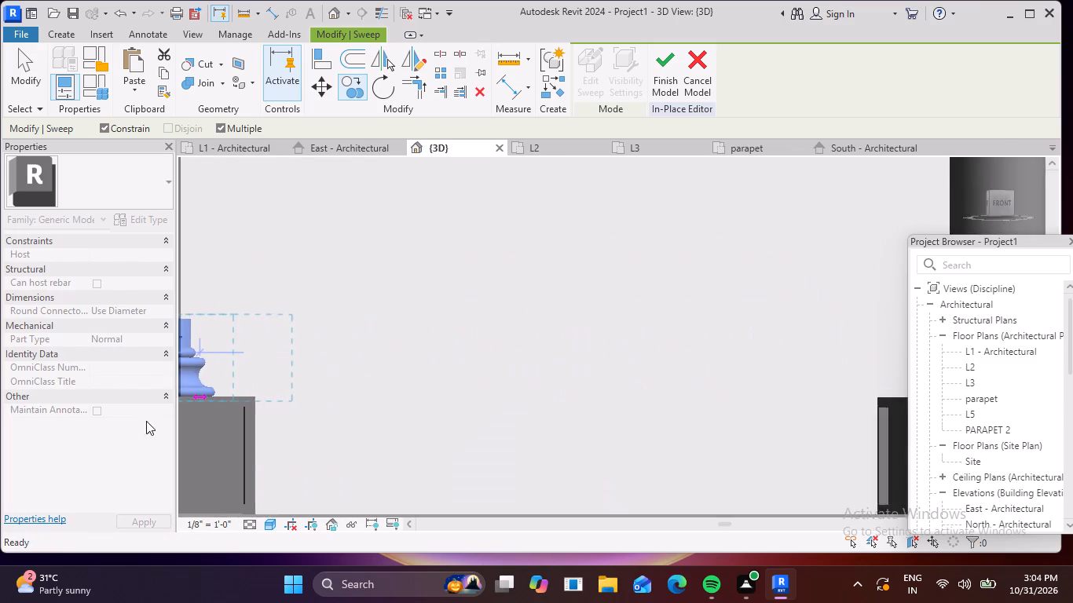
scroll(331, 381, "down", 4)
middle_click_drag(779, 368, 424, 367)
scroll(356, 396, "up", 5)
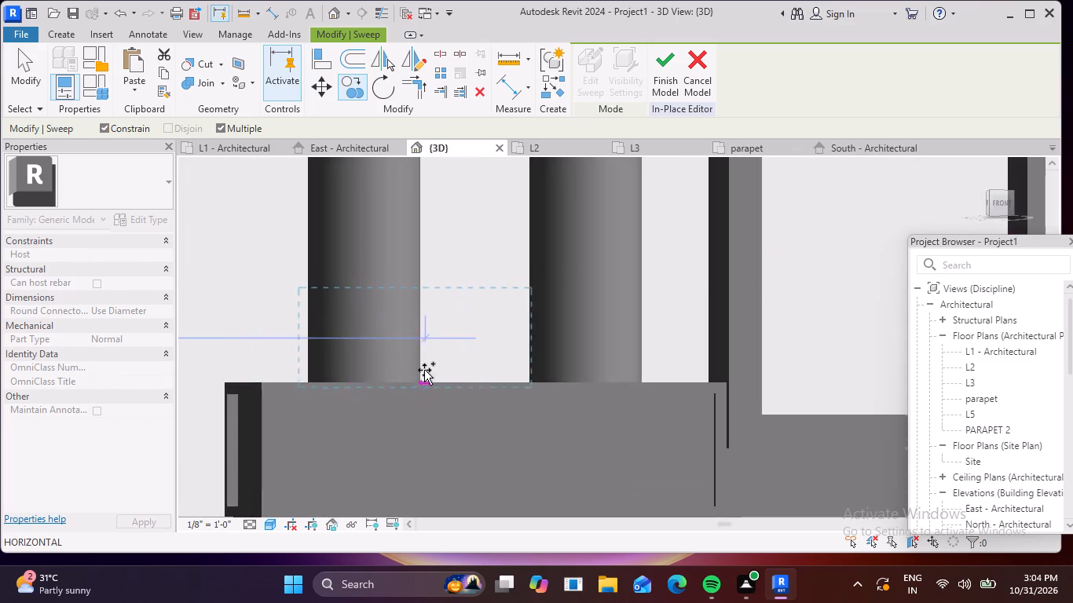
scroll(422, 371, "up", 4)
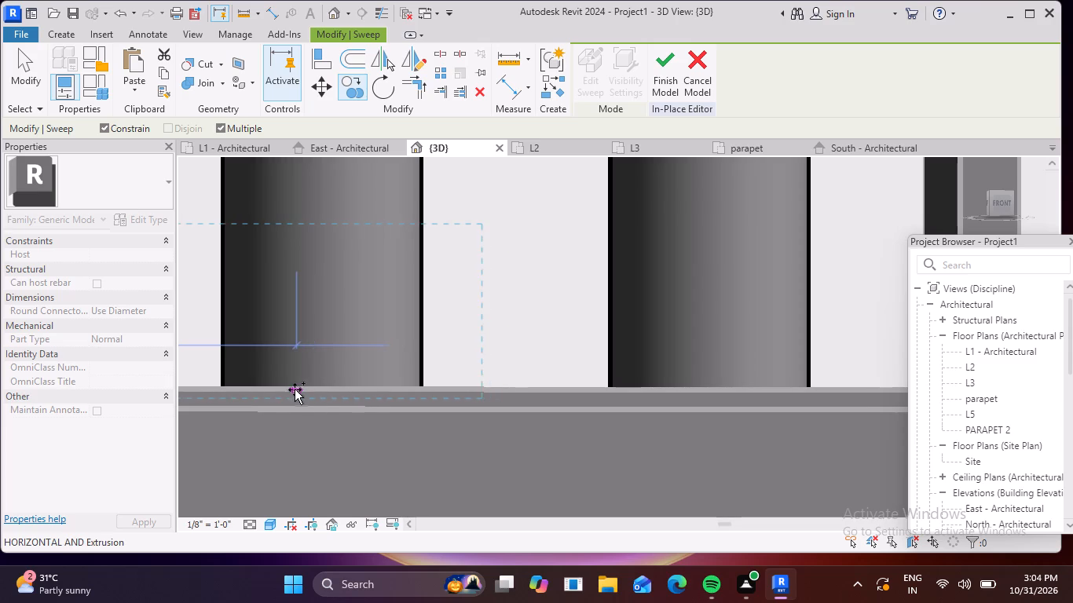
left_click(342, 387)
Place a moulding copy at the matching base endpoint of the fourth column, and end the Copy command.
scroll(436, 398, "down", 3)
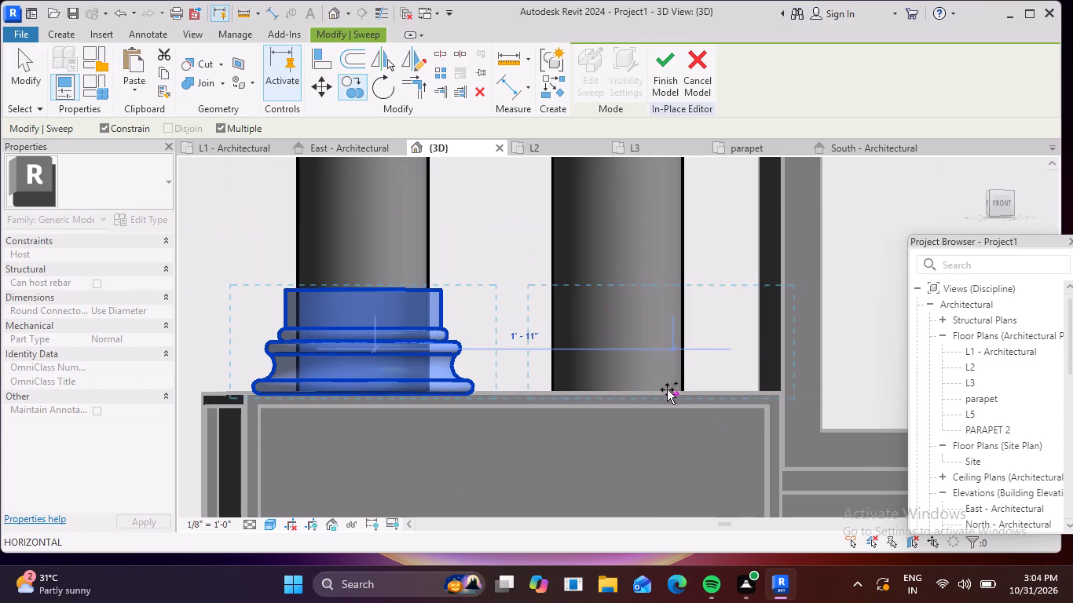
scroll(682, 384, "up", 4)
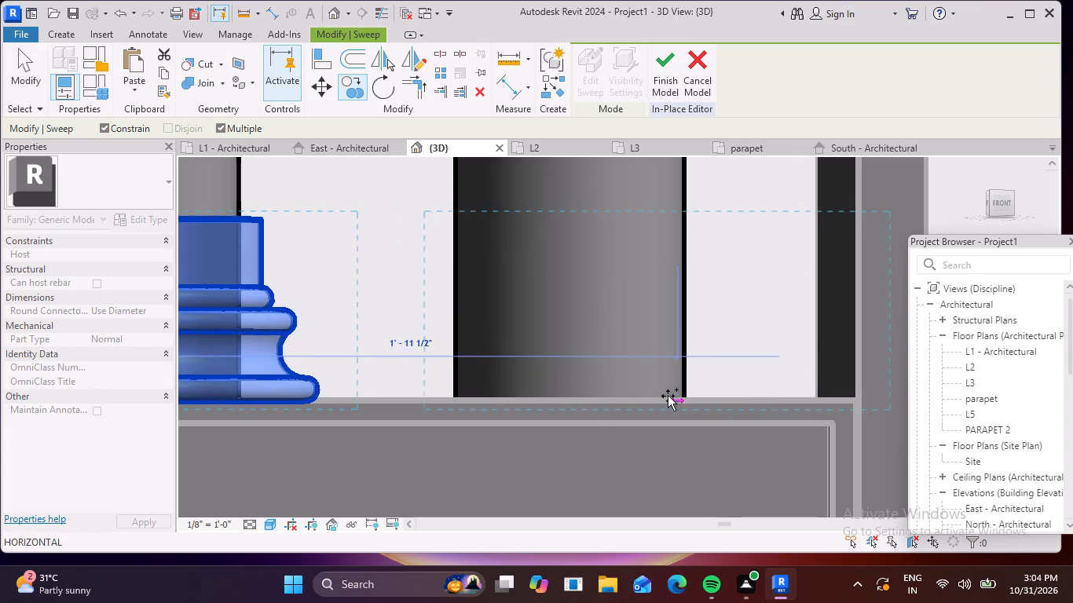
left_click(595, 398)
scroll(617, 426, "down", 4)
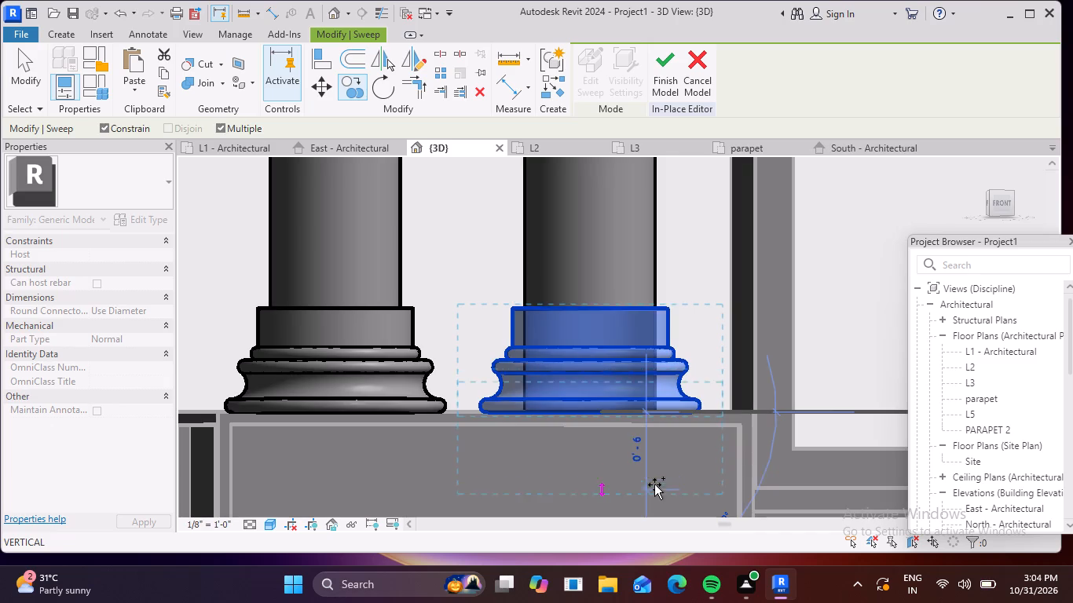
key("Escape")
scroll(633, 484, "down", 7)
key("Escape")
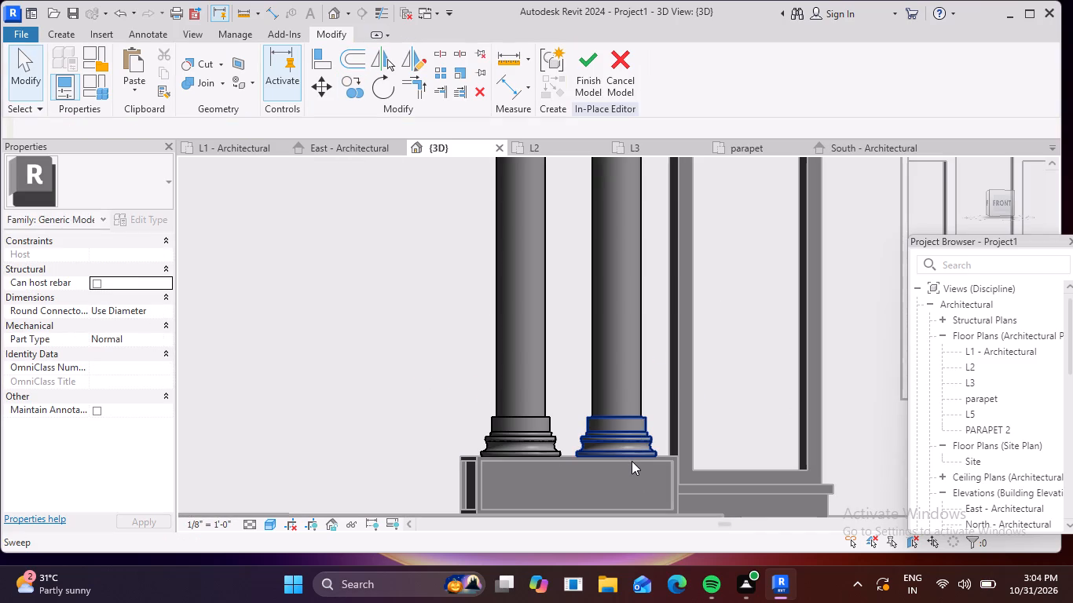
key("Escape")
scroll(630, 460, "down", 4)
key("Escape")
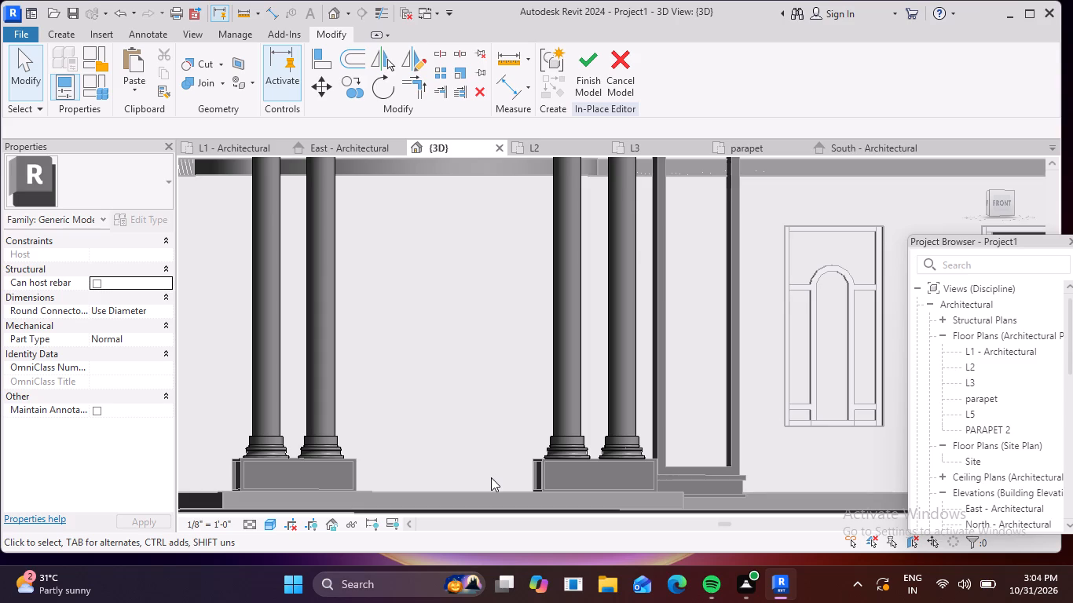
Finish the in-place column model and clear the selection.
left_click(594, 46)
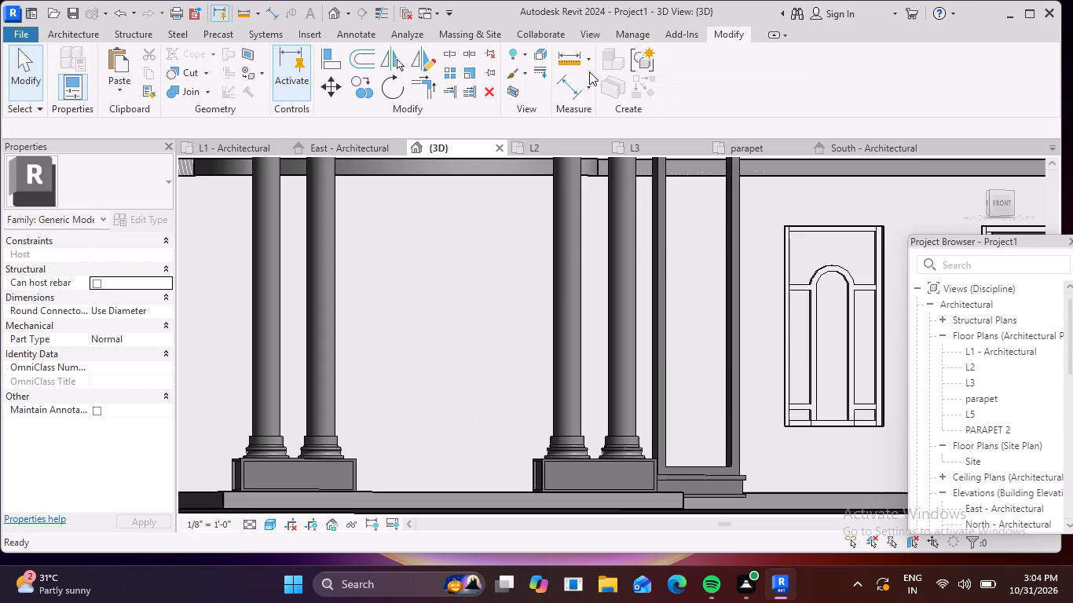
left_click(646, 354)
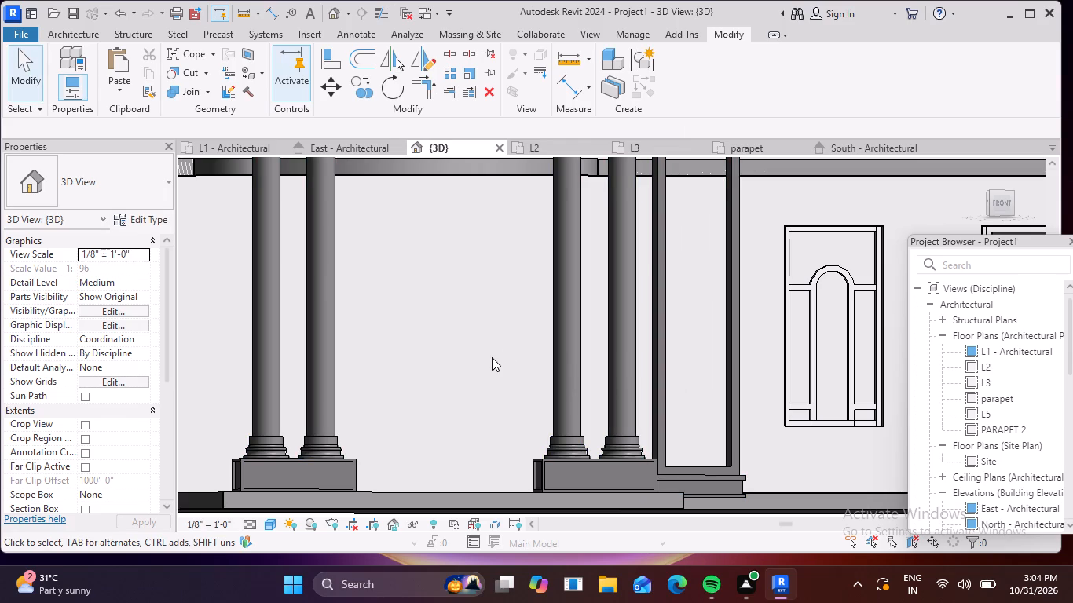
Examine the position of the base mouldings on all four entrance columns from the front and from above.
scroll(492, 357, "down", 3)
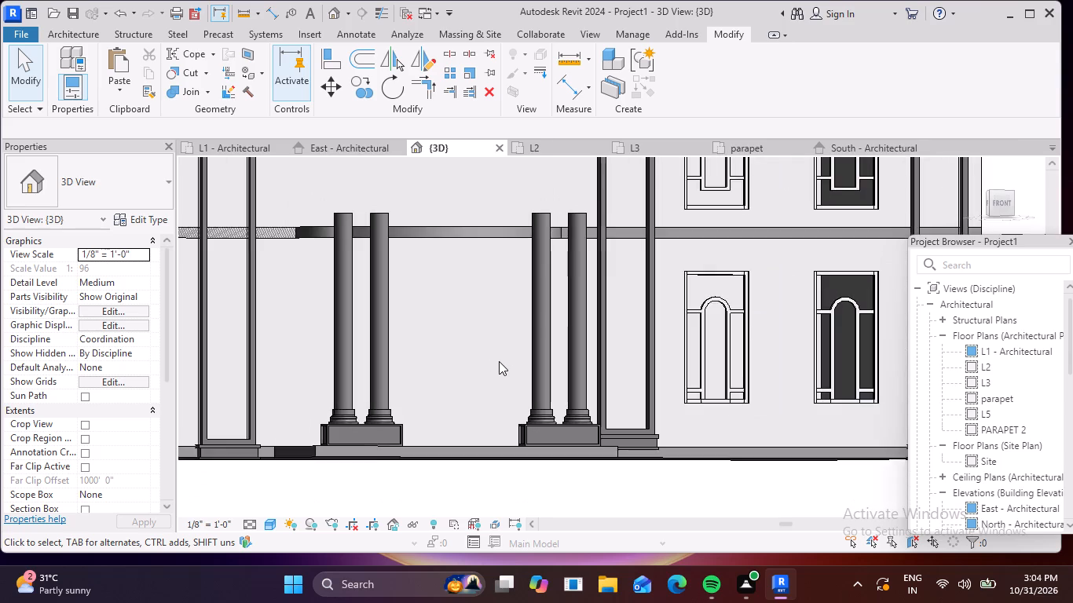
middle_click_drag(500, 361, 517, 399)
middle_click_drag(476, 349, 500, 421, "shift")
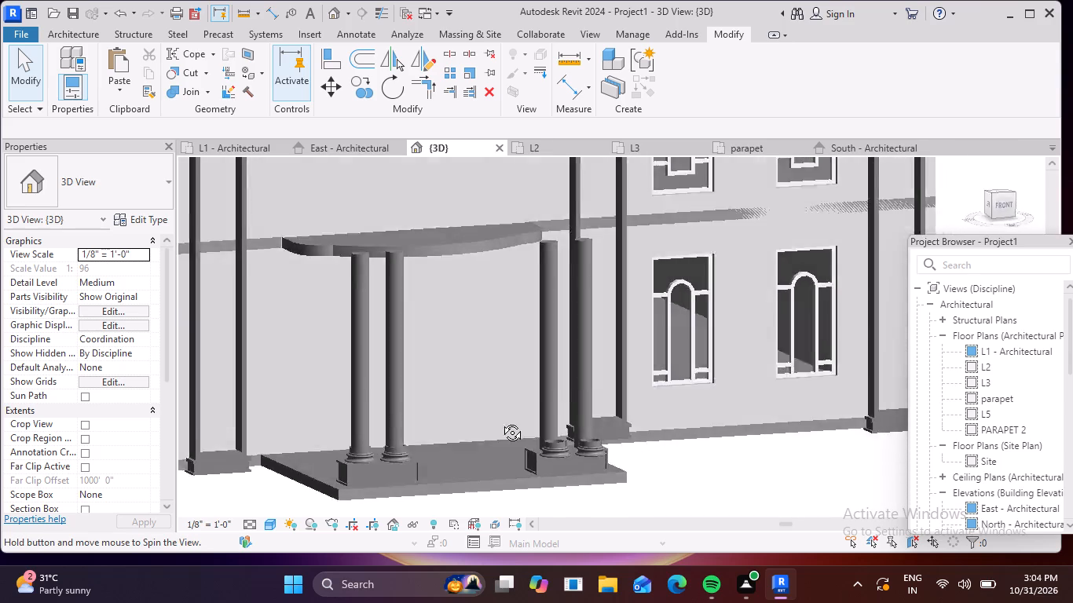
middle_click_drag(500, 421, 482, 554, "shift")
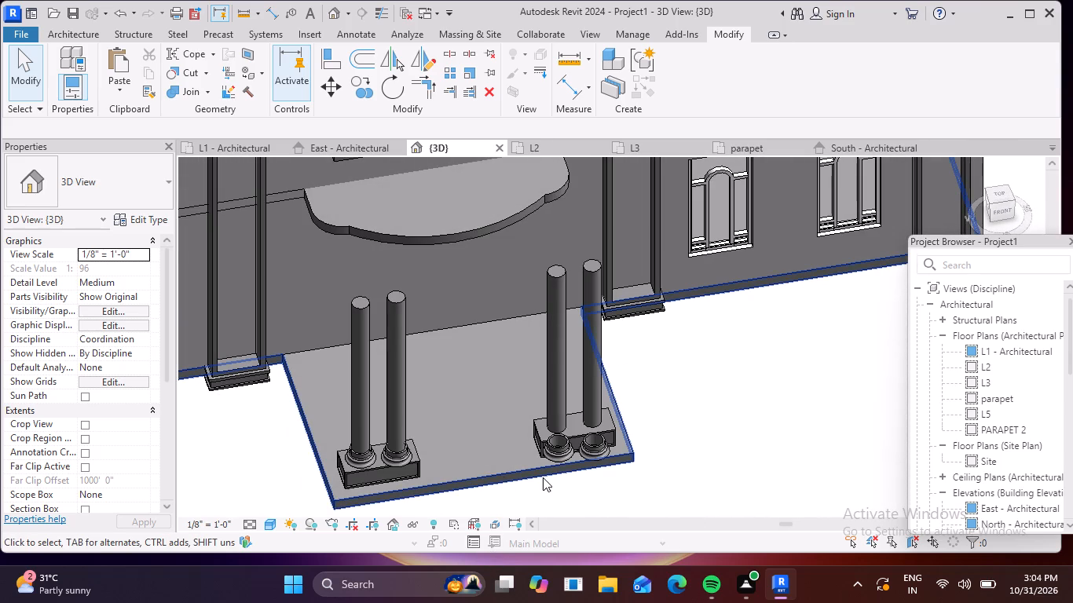
scroll(446, 465, "down", 2)
middle_click_drag(439, 443, 443, 550)
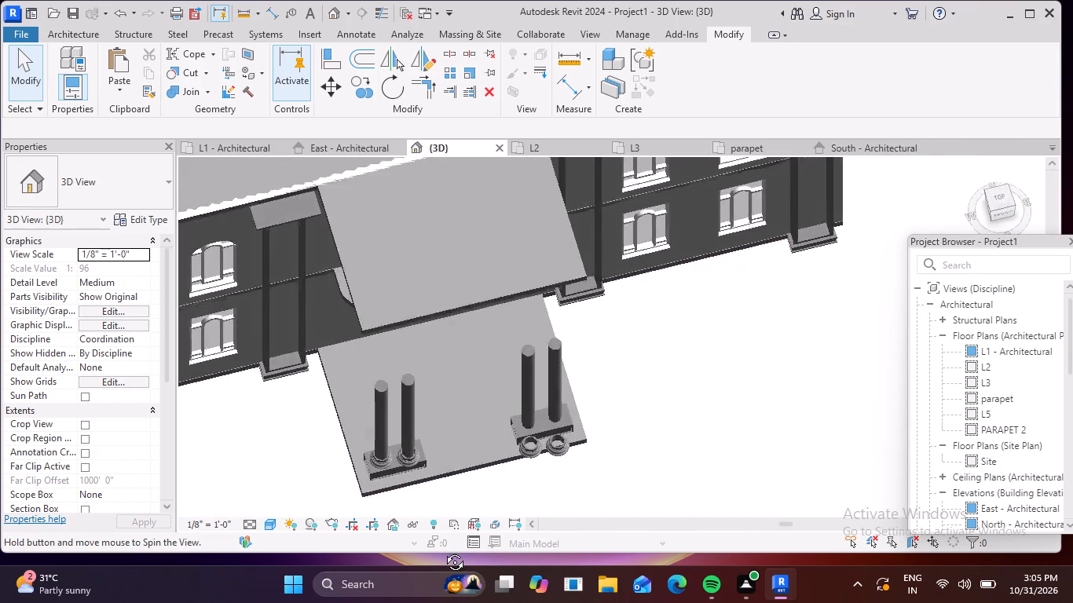
middle_click_drag(443, 550, 423, 598)
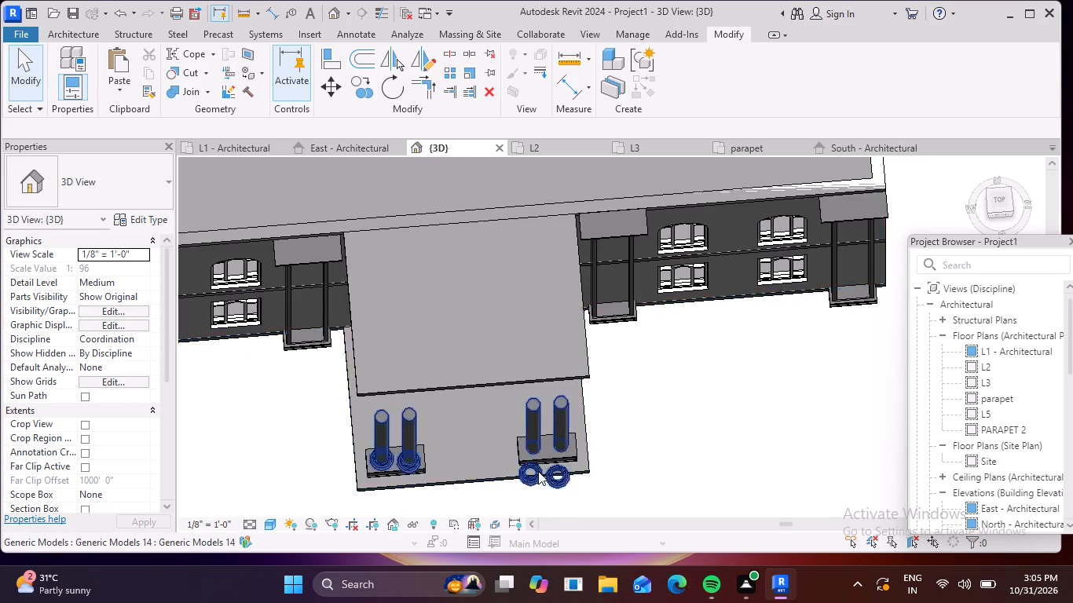
scroll(538, 471, "up", 11)
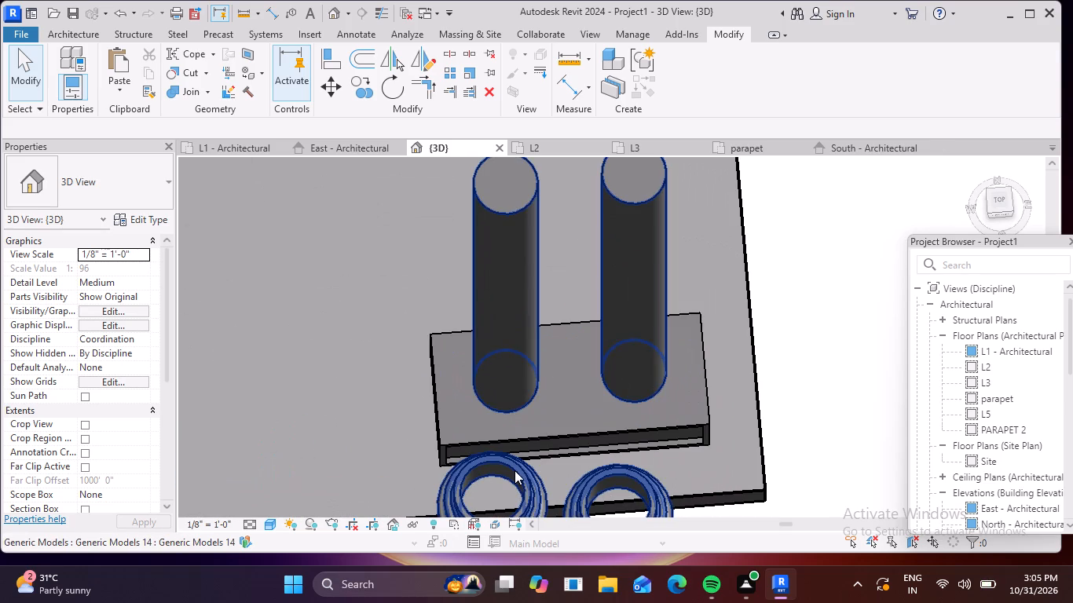
Examine how the base mouldings sit relative to the four entrance columns and their pedestals from several angles.
left_click(515, 470)
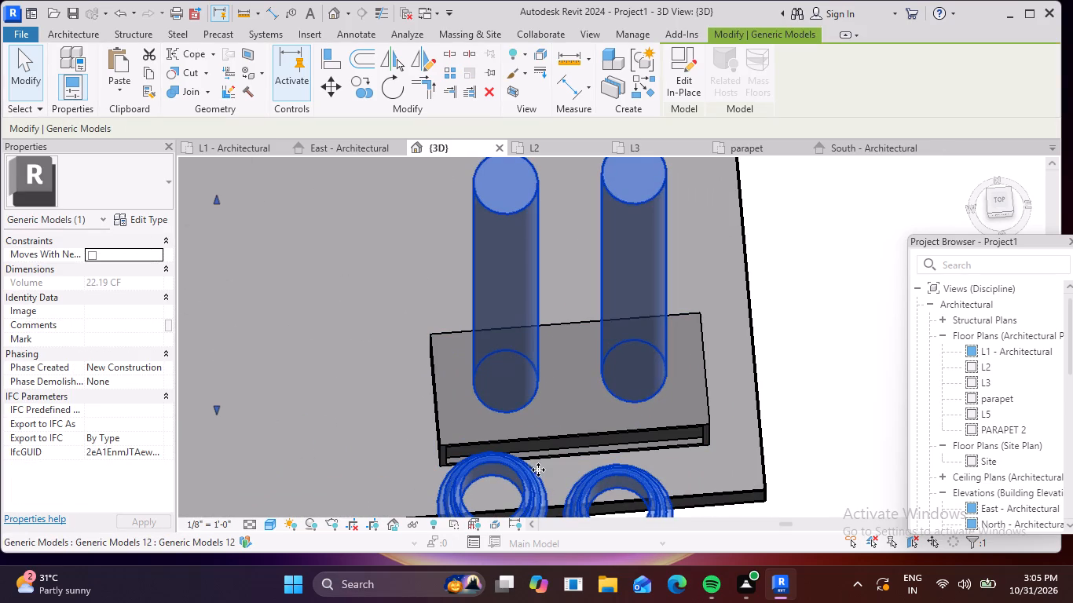
key("Escape")
left_click(608, 474)
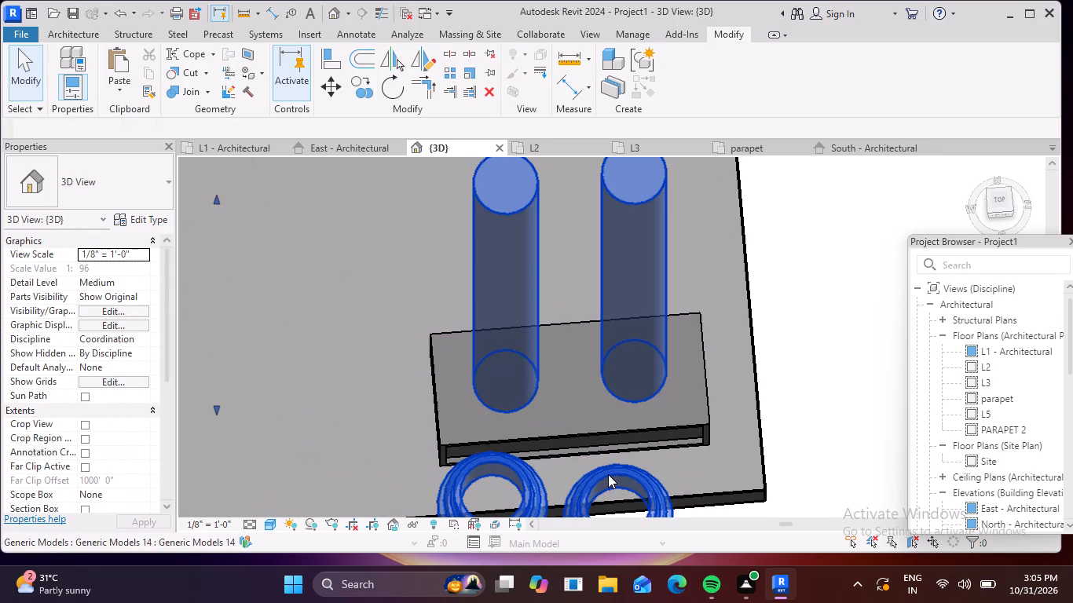
key("Escape")
key("Escape")
scroll(607, 474, "down", 7)
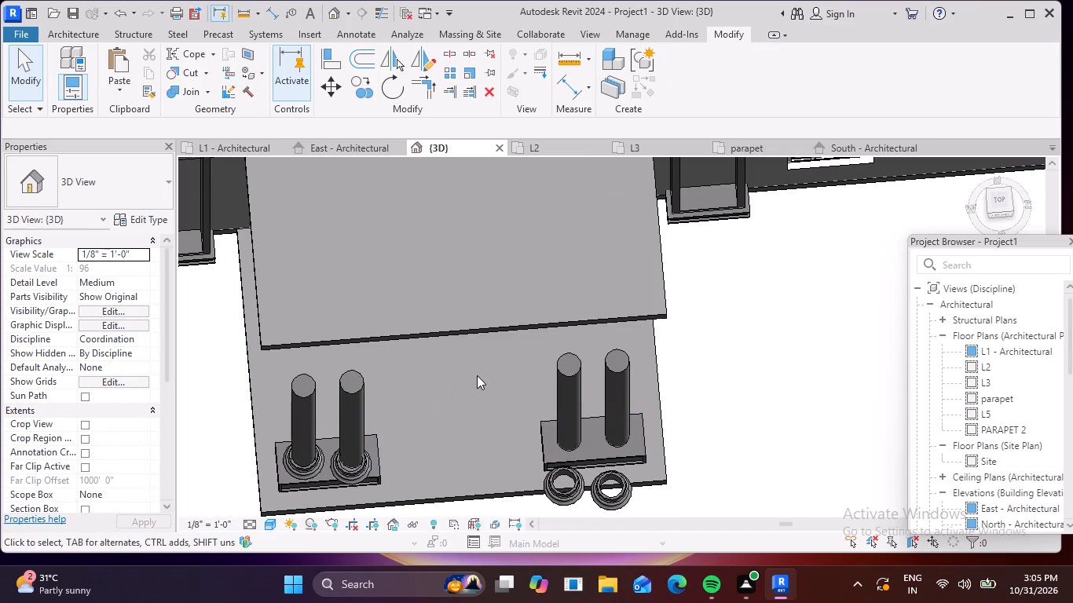
middle_click_drag(477, 375, 445, 447, "shift")
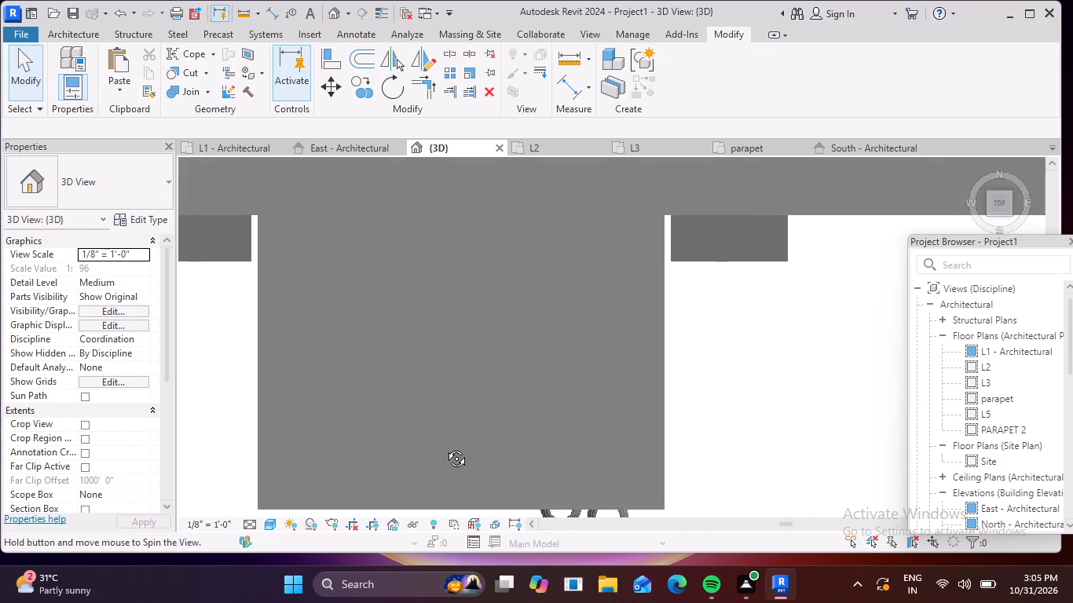
middle_click_drag(445, 447, 269, 251, "shift")
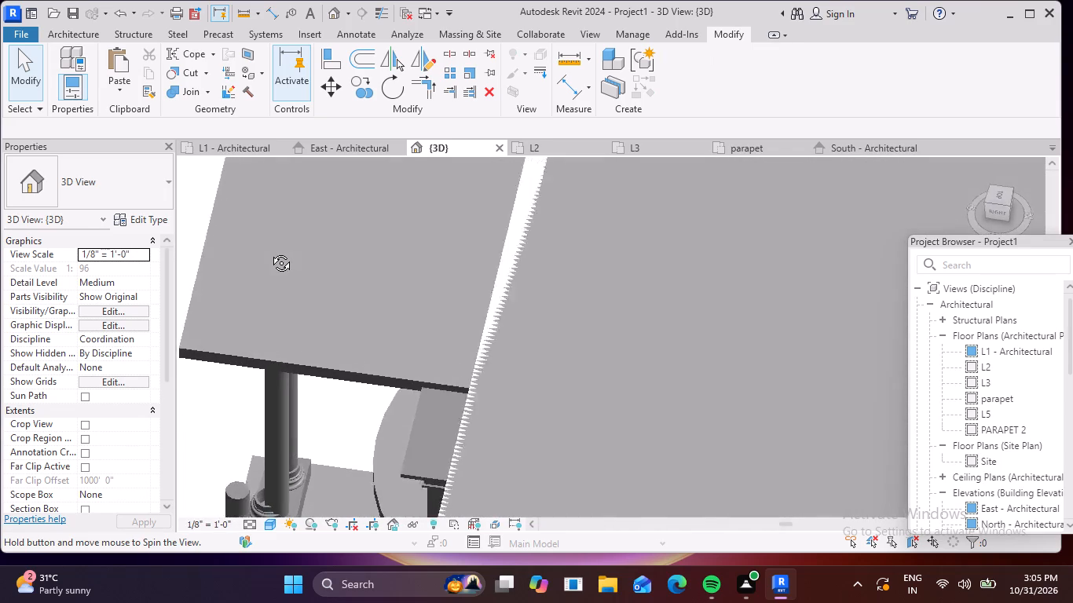
middle_click_drag(269, 251, 325, 262, "shift")
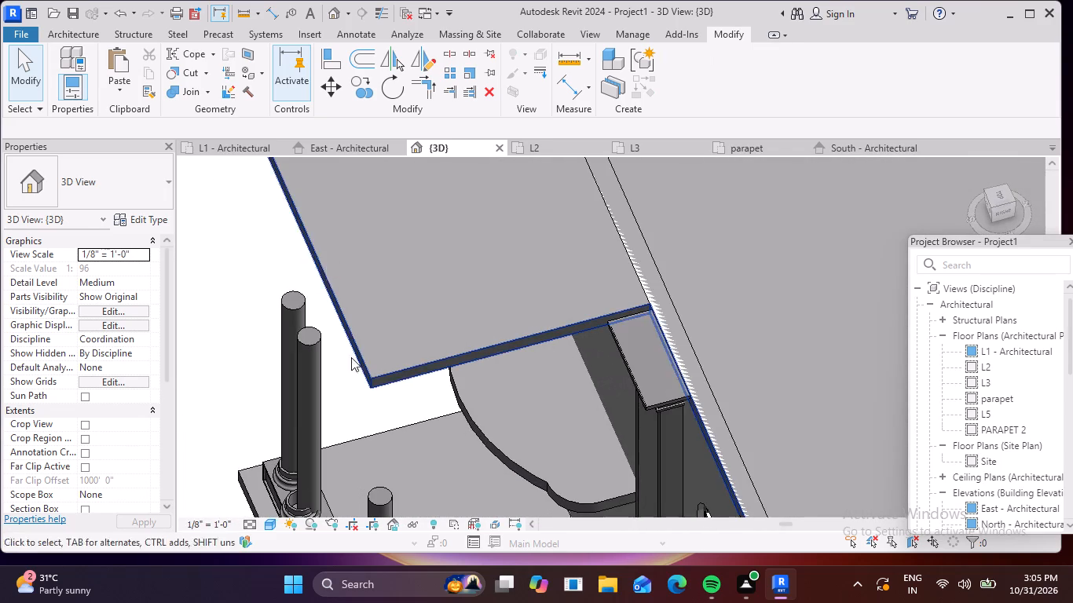
middle_click_drag(342, 396, 328, 294)
scroll(319, 385, "up", 8)
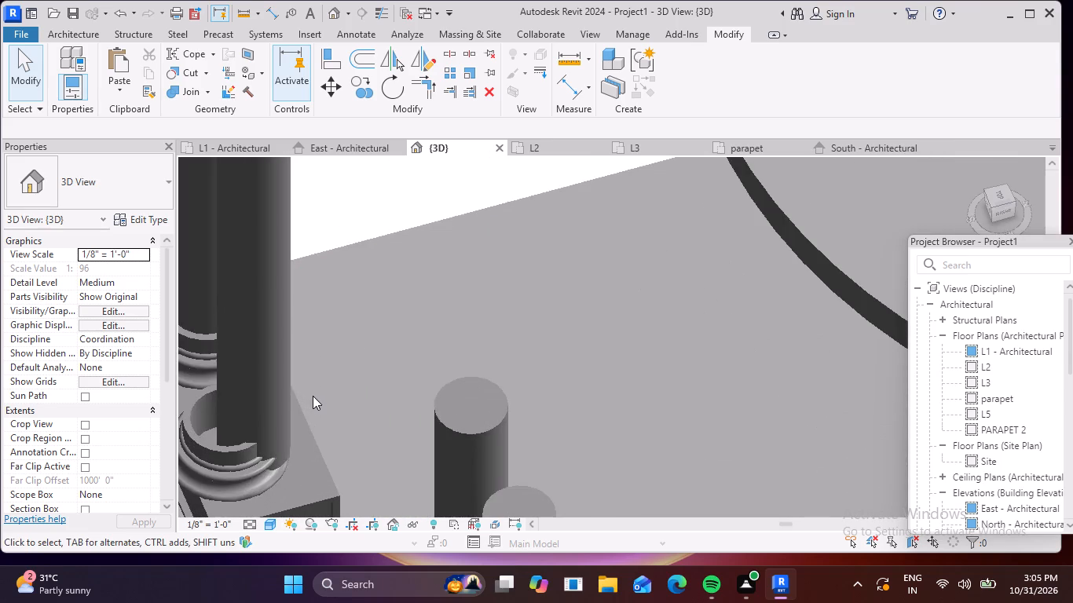
Undo the finishing of the in-place column model and all three copies of the base moulding.
key("ctrl+z")
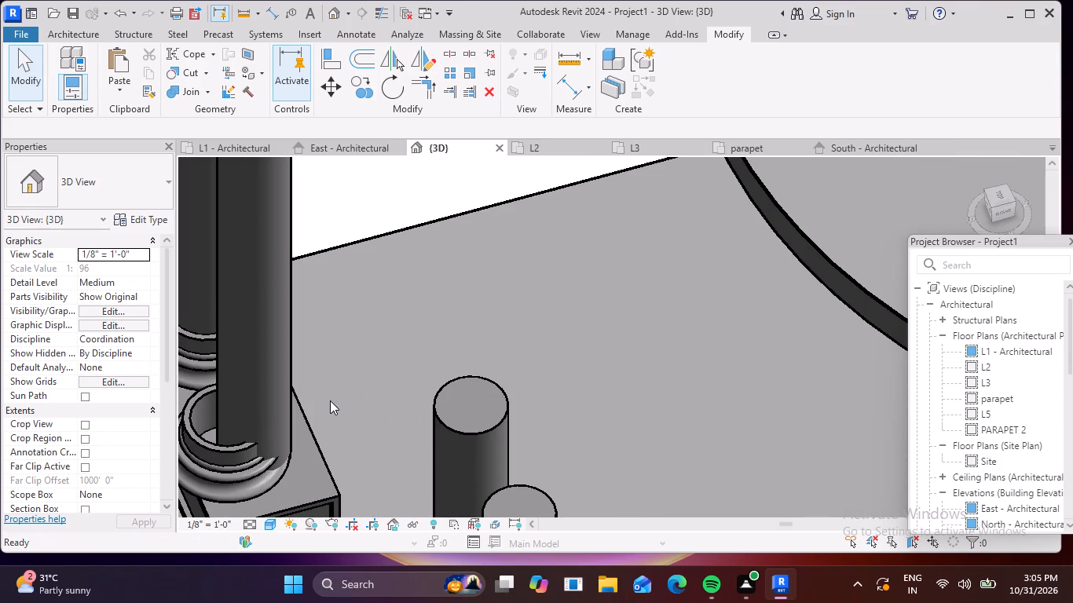
key("ctrl+z")
key("ctrl+z")
scroll(400, 384, "down", 4)
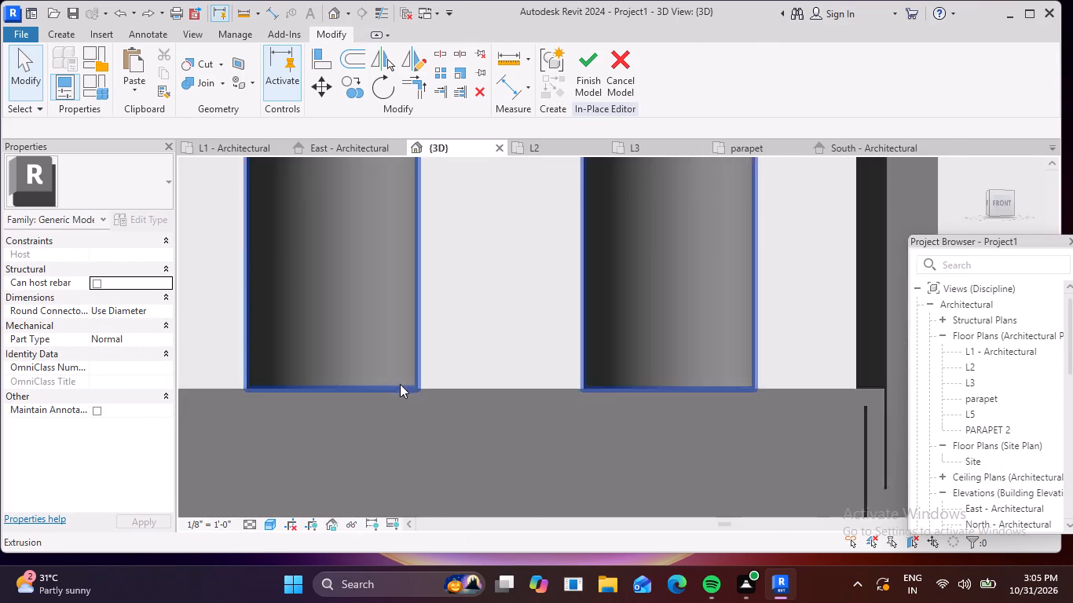
scroll(400, 384, "down", 14)
middle_click_drag(280, 400, 382, 415)
scroll(303, 401, "up", 3)
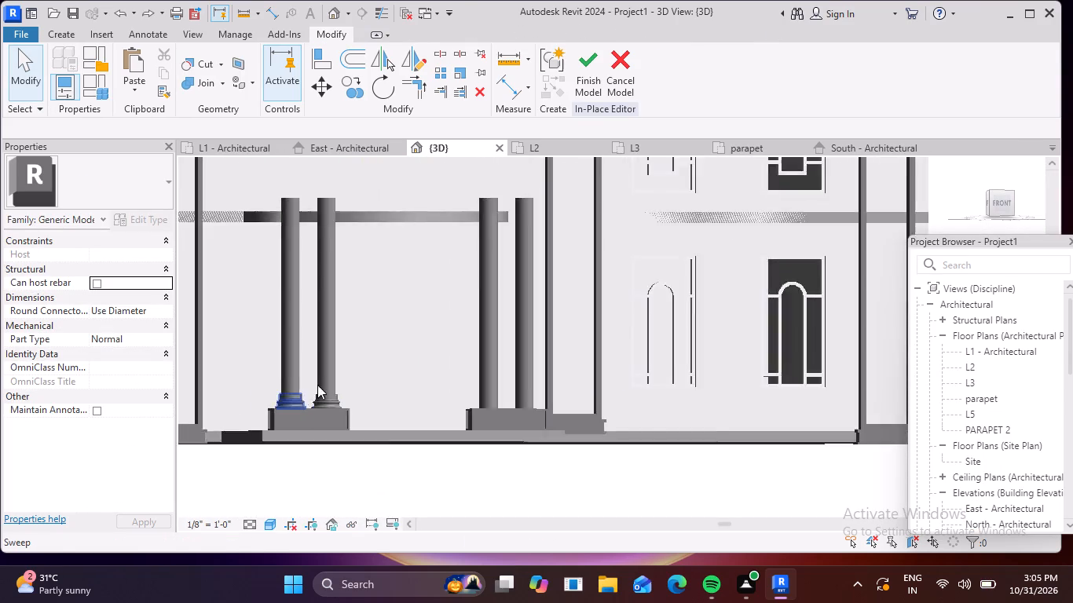
scroll(317, 385, "up", 3)
key("ctrl+z")
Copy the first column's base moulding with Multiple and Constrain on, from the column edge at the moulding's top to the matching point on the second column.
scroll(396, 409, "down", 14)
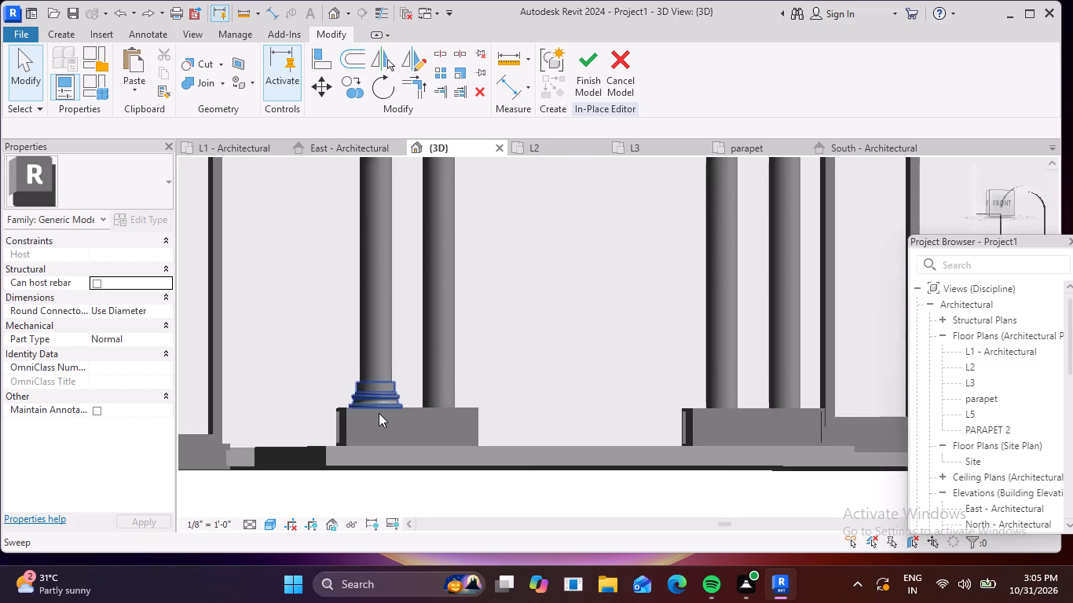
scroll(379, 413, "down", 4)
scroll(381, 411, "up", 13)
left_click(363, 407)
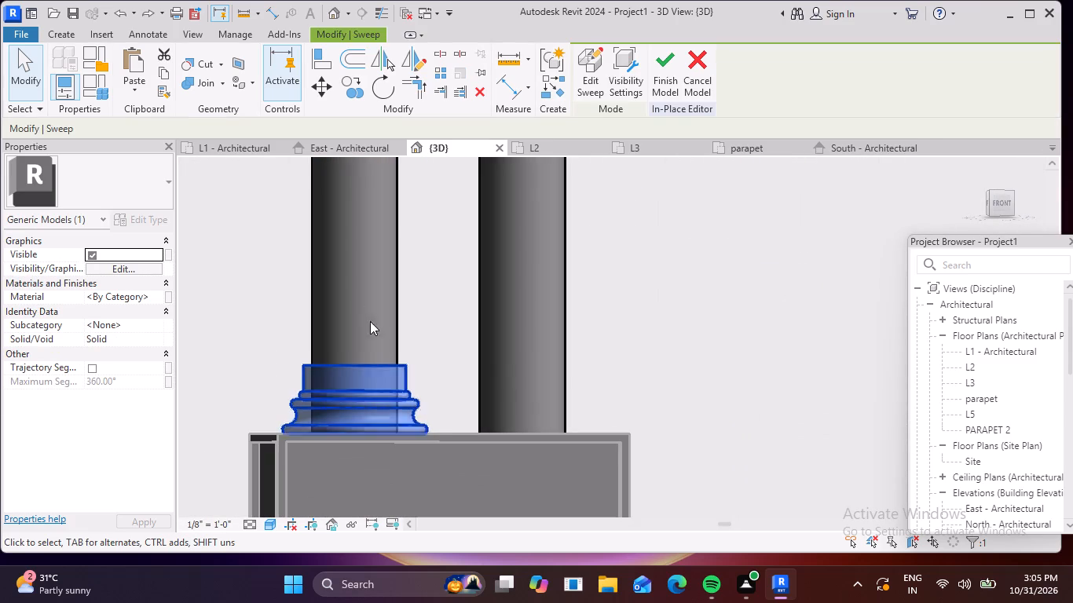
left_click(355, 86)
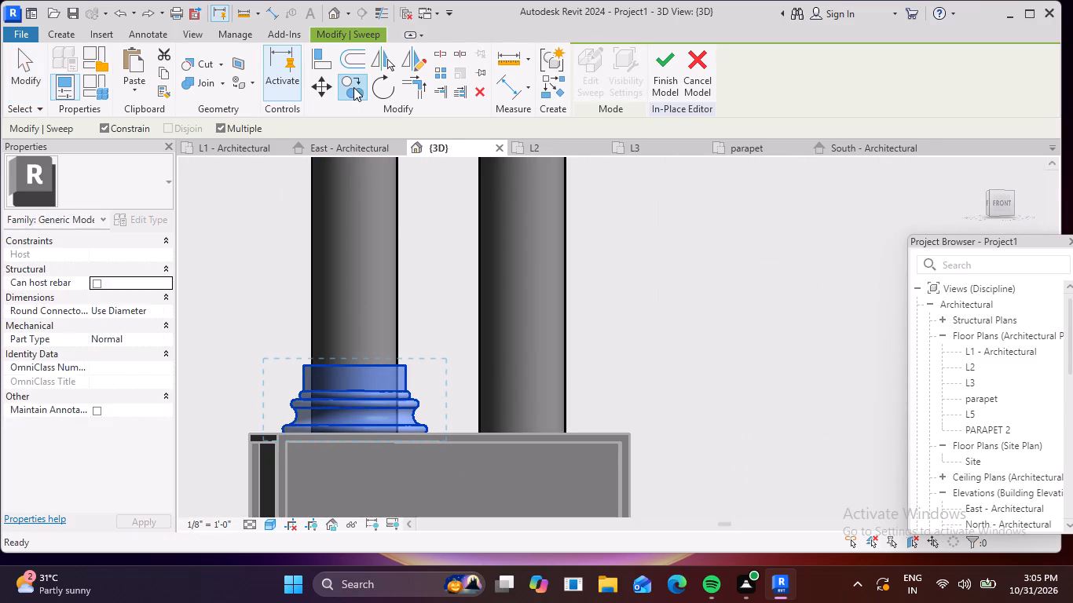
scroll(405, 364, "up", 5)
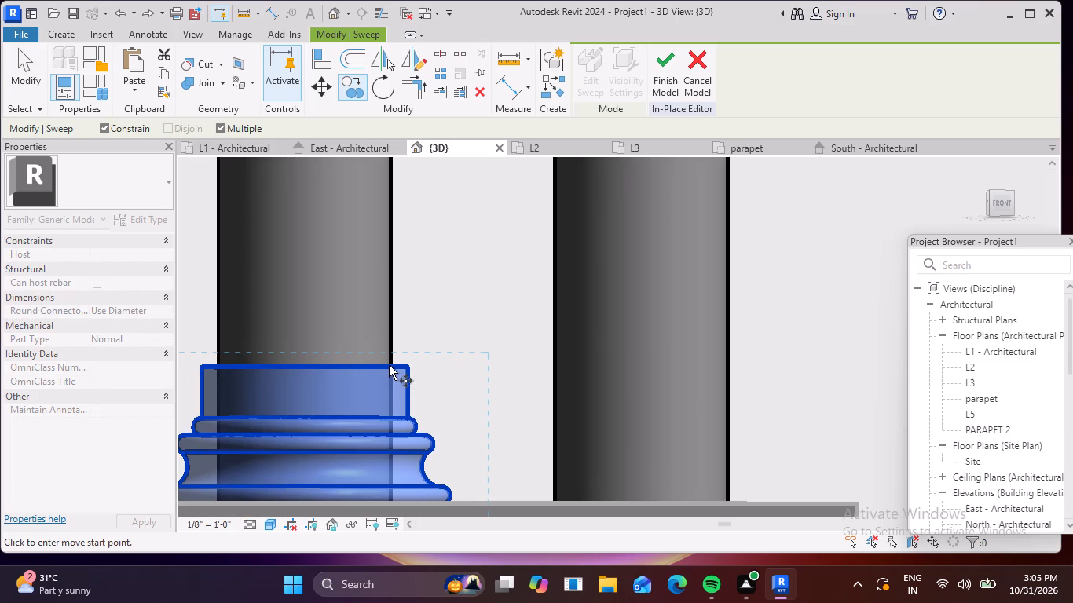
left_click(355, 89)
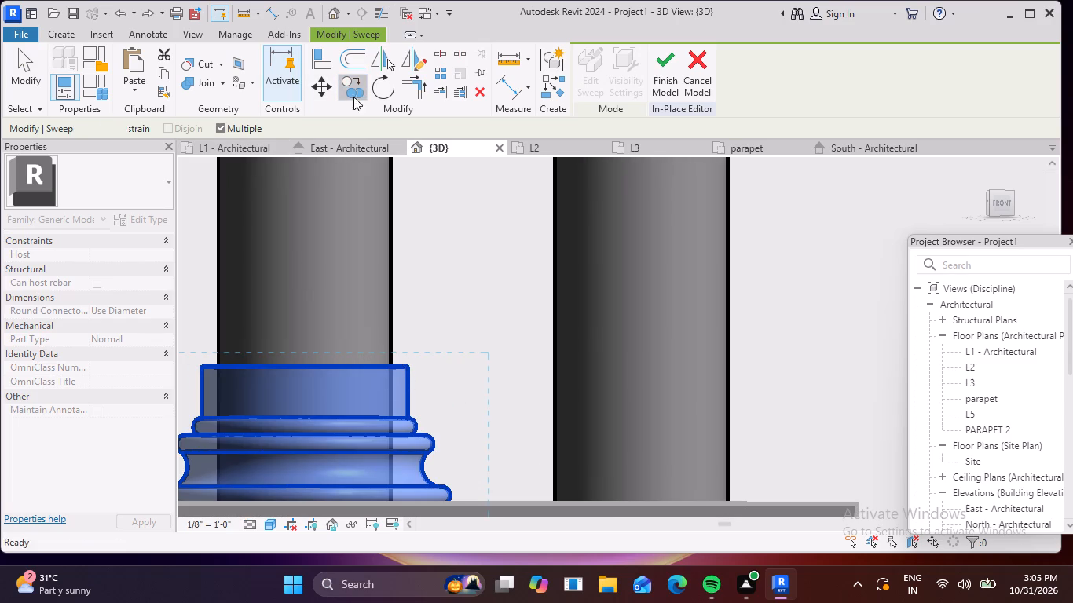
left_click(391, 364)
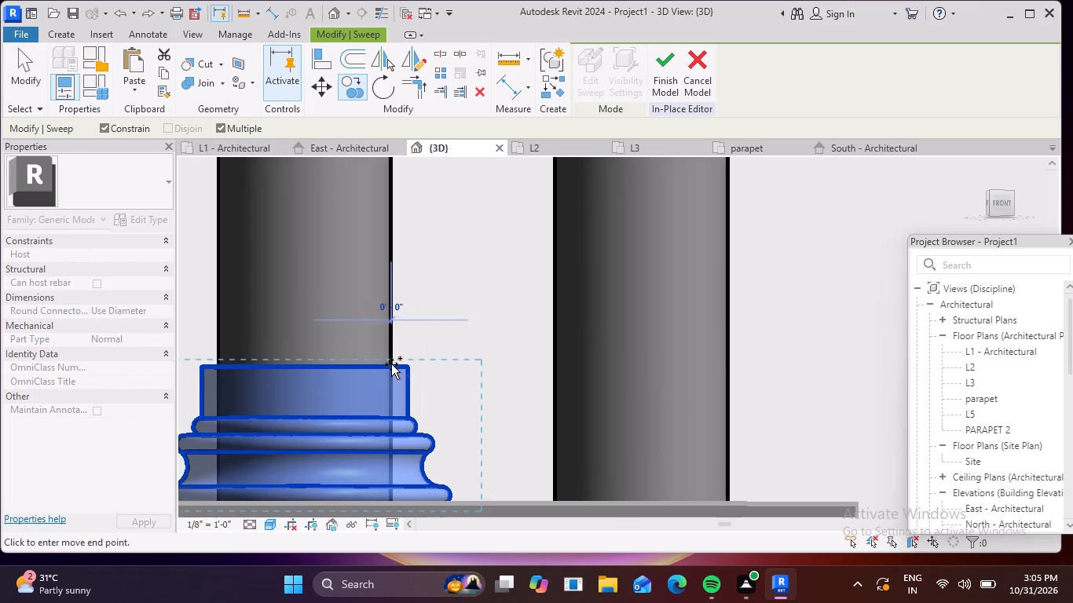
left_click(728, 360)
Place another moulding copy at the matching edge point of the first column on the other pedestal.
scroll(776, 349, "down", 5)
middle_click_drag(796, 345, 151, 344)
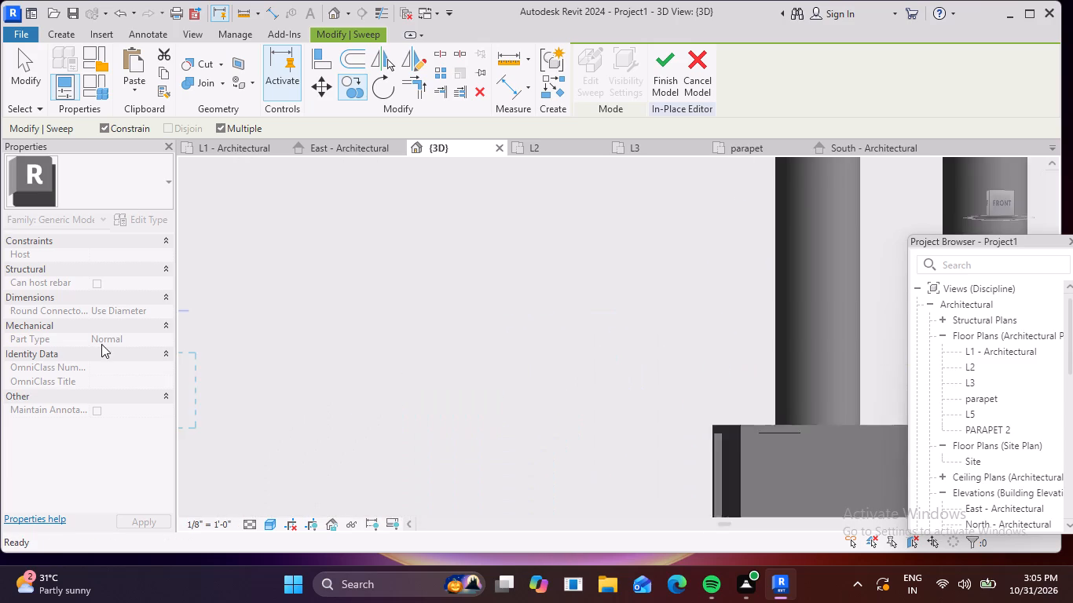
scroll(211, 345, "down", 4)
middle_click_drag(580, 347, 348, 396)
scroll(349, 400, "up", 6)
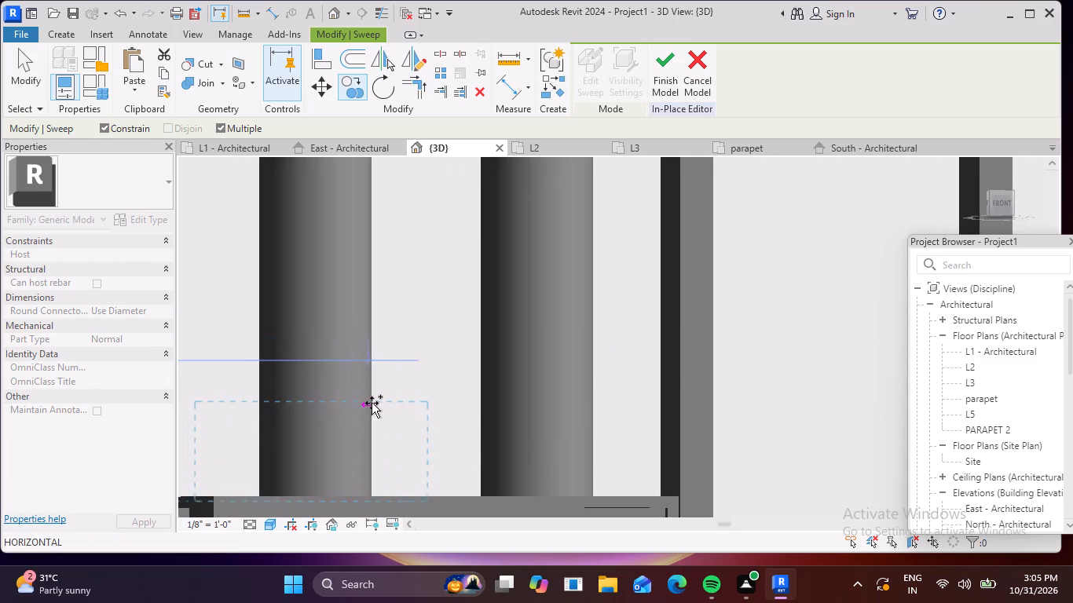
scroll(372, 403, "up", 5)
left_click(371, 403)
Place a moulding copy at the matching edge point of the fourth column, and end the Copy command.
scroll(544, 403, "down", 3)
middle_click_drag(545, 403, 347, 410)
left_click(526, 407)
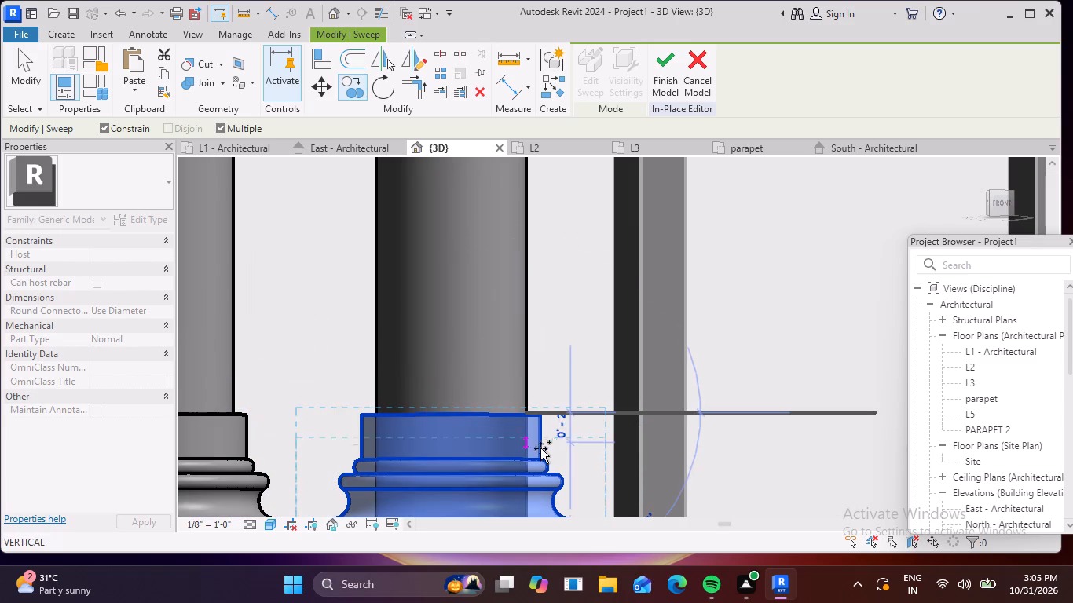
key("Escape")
Examine the copied base mouldings against the columns and pedestals in an angled view of the entrance.
scroll(418, 433, "down", 14)
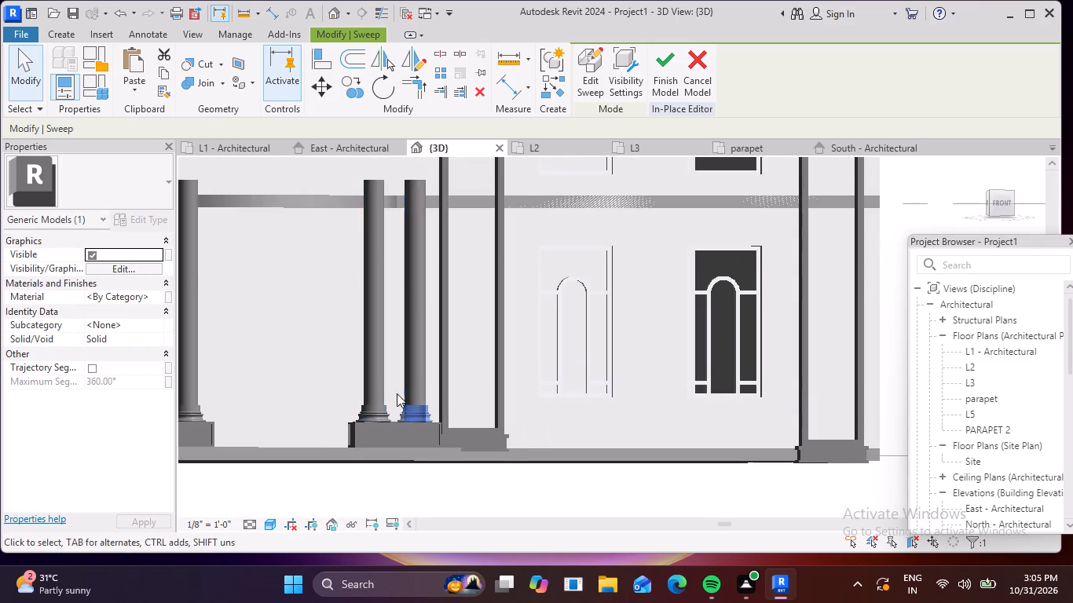
middle_click(423, 334, "ctrl")
middle_click(423, 334, "ctrl")
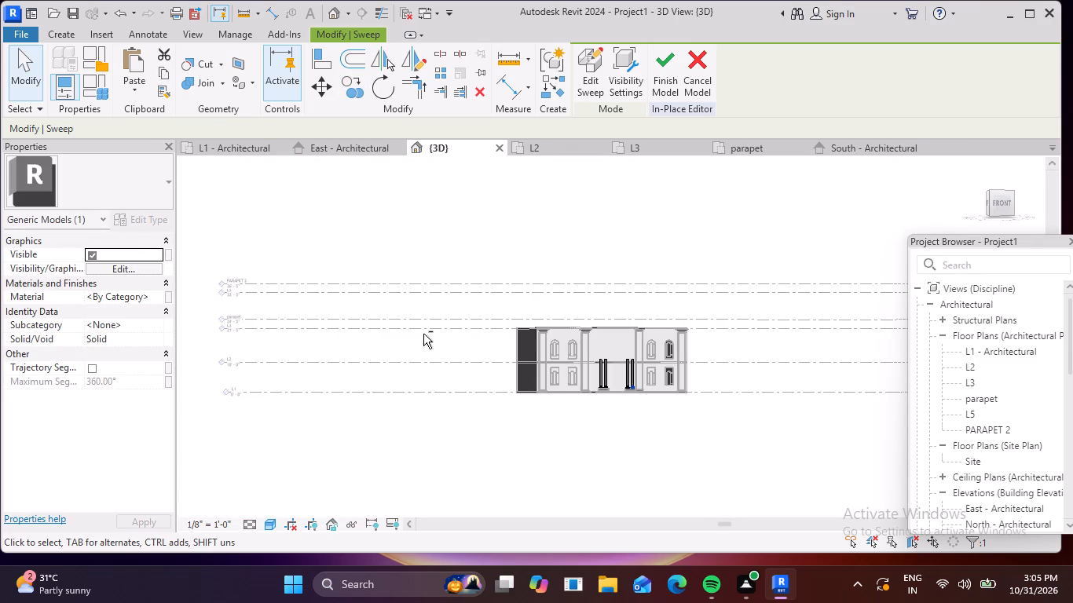
middle_click_drag(423, 334, 317, 468, "shift")
scroll(643, 382, "up", 10)
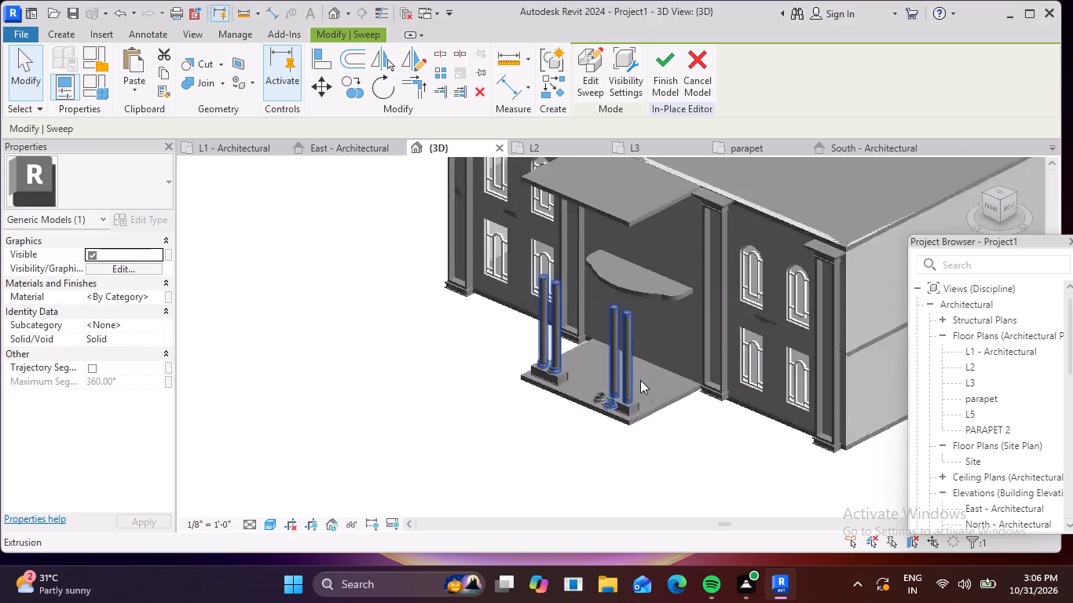
scroll(640, 380, "up", 7)
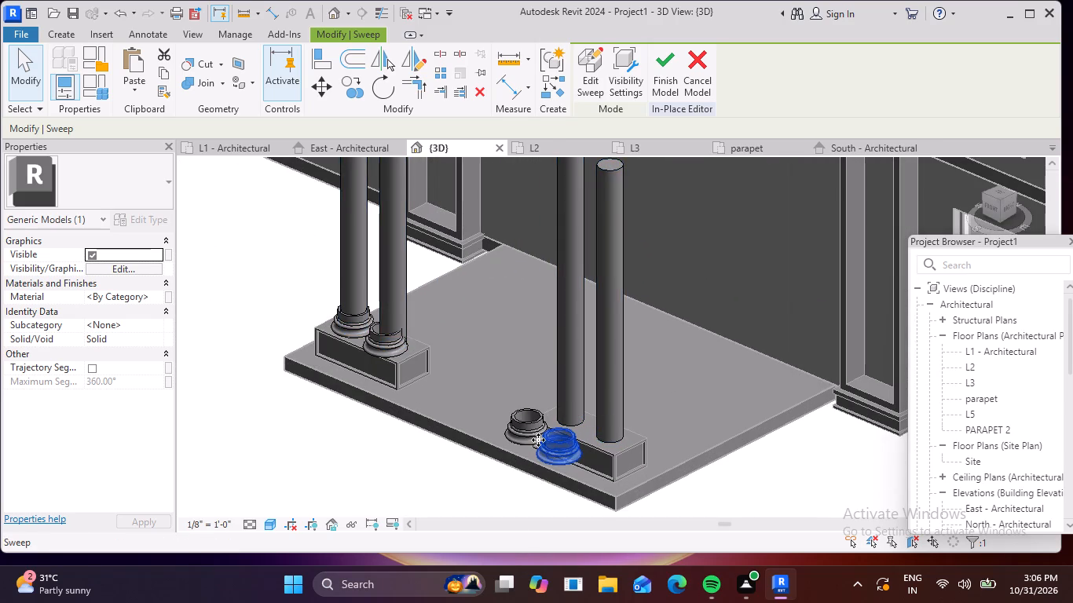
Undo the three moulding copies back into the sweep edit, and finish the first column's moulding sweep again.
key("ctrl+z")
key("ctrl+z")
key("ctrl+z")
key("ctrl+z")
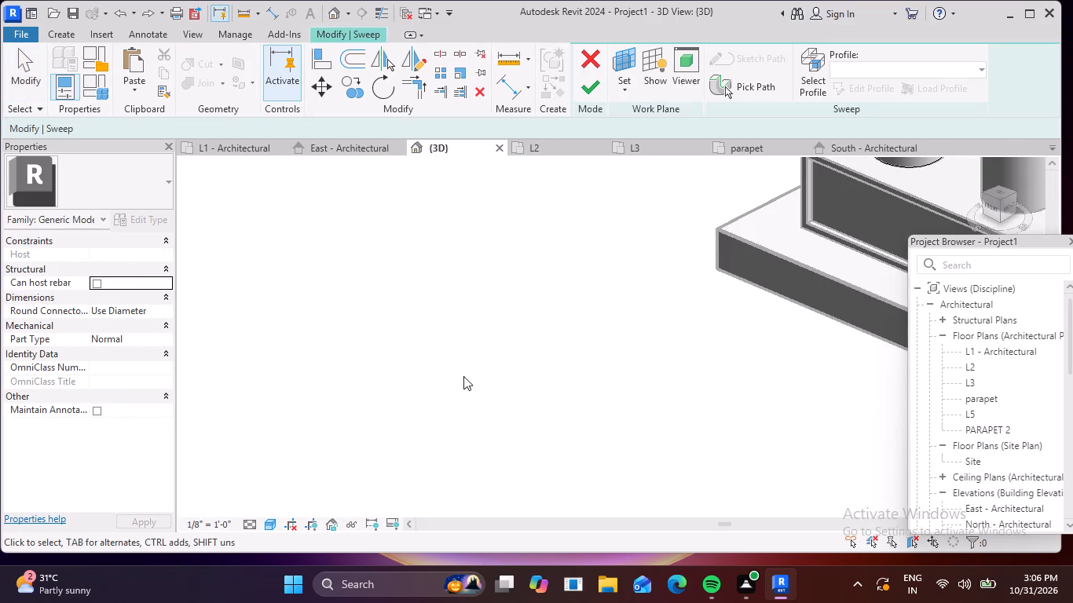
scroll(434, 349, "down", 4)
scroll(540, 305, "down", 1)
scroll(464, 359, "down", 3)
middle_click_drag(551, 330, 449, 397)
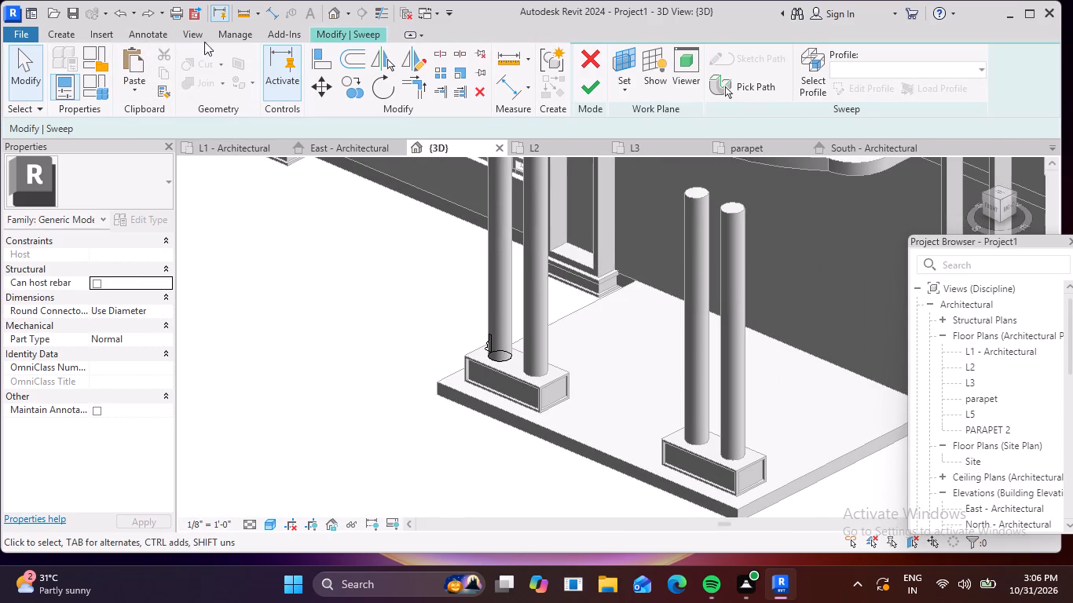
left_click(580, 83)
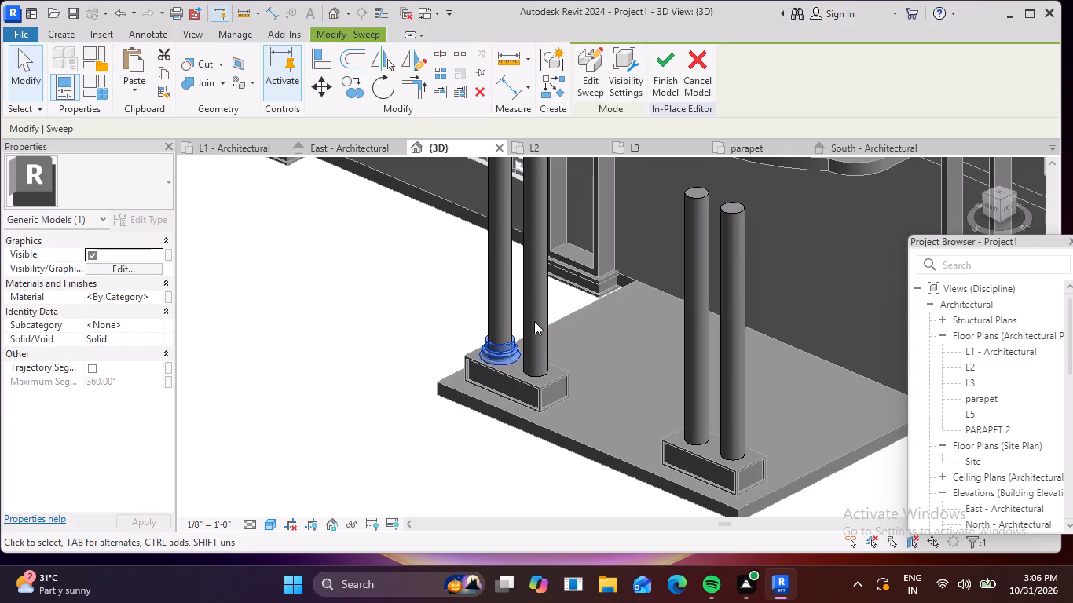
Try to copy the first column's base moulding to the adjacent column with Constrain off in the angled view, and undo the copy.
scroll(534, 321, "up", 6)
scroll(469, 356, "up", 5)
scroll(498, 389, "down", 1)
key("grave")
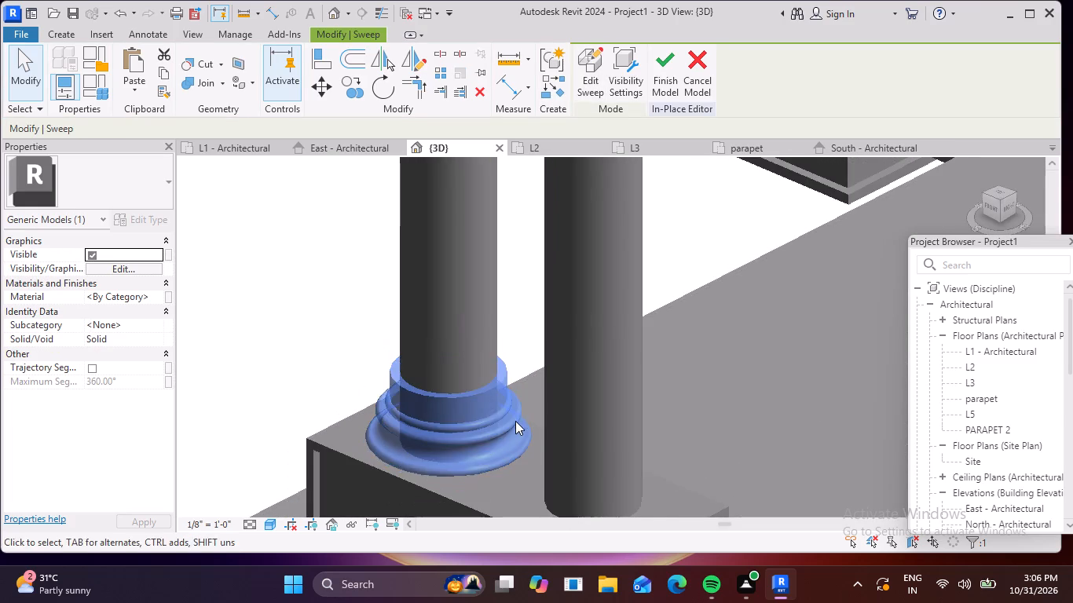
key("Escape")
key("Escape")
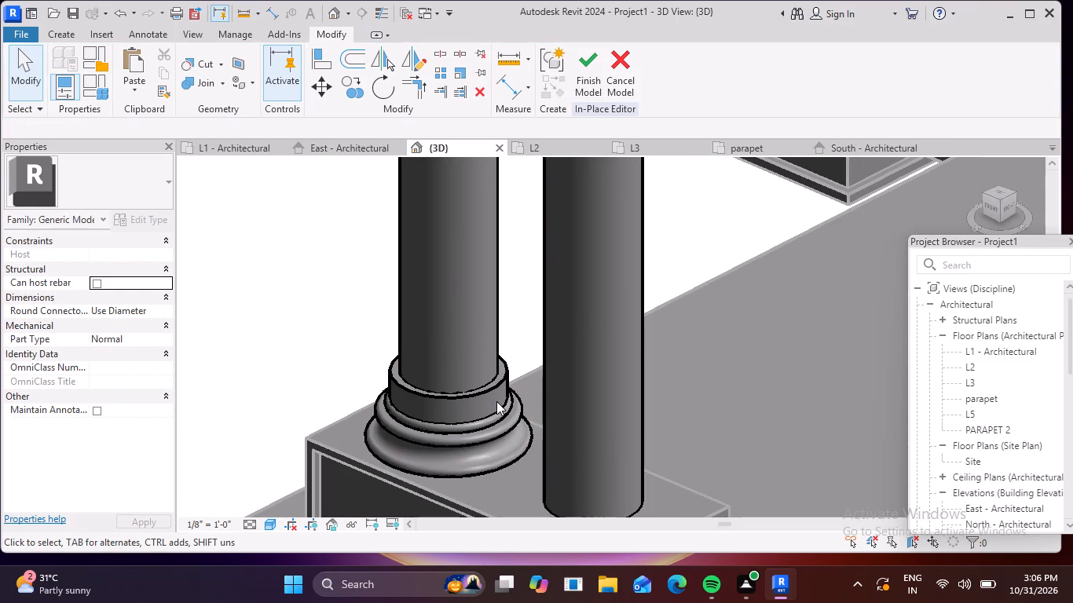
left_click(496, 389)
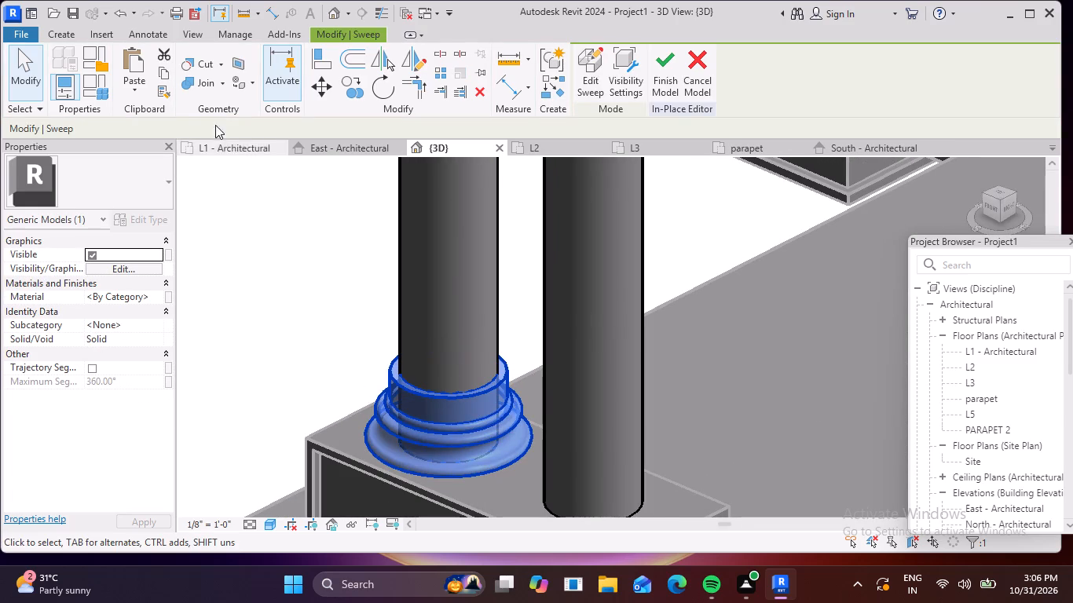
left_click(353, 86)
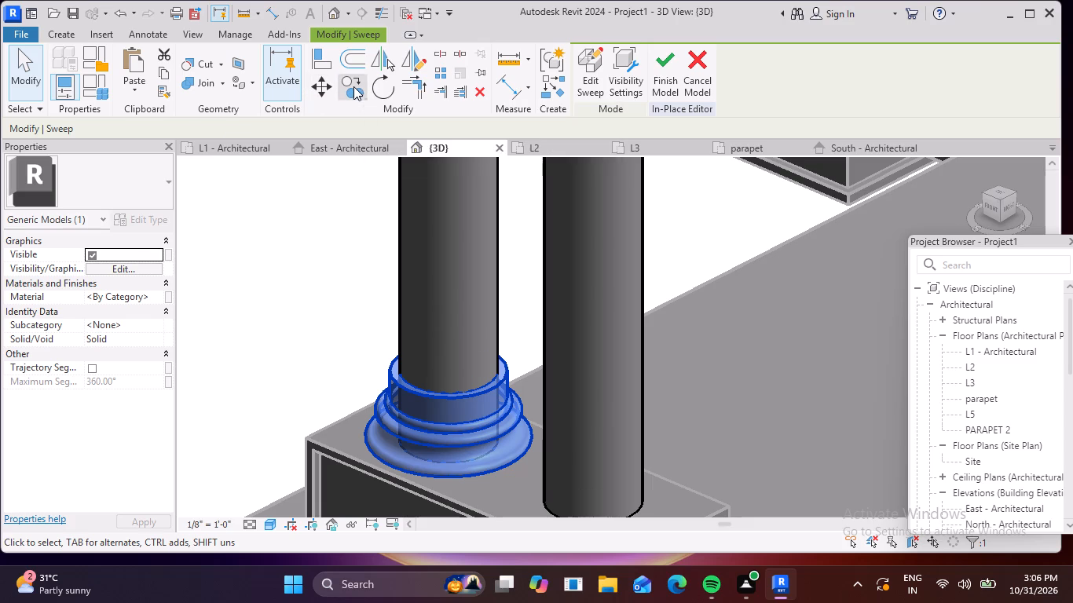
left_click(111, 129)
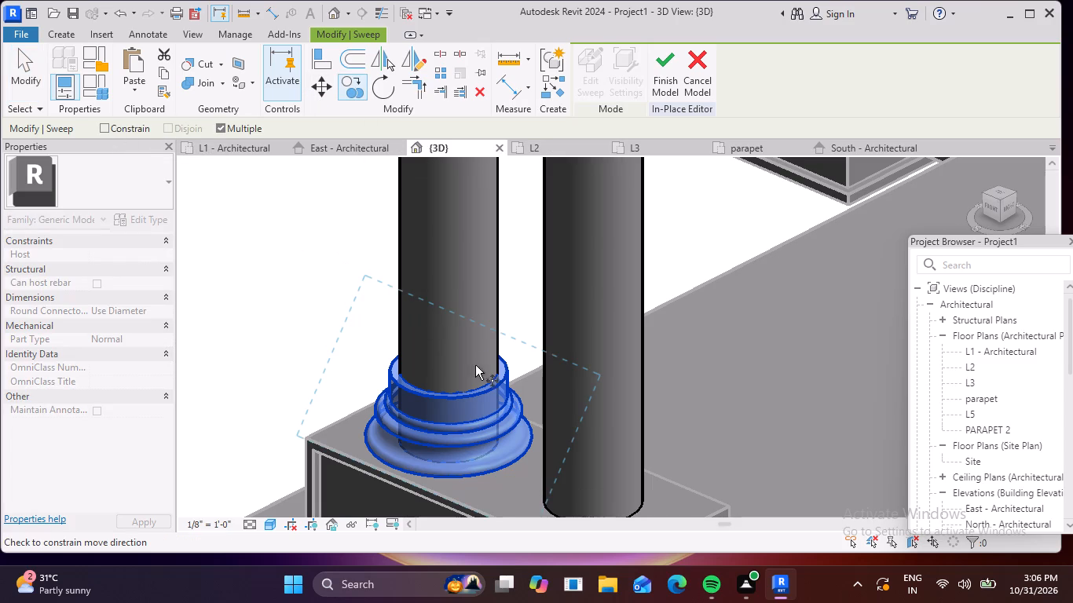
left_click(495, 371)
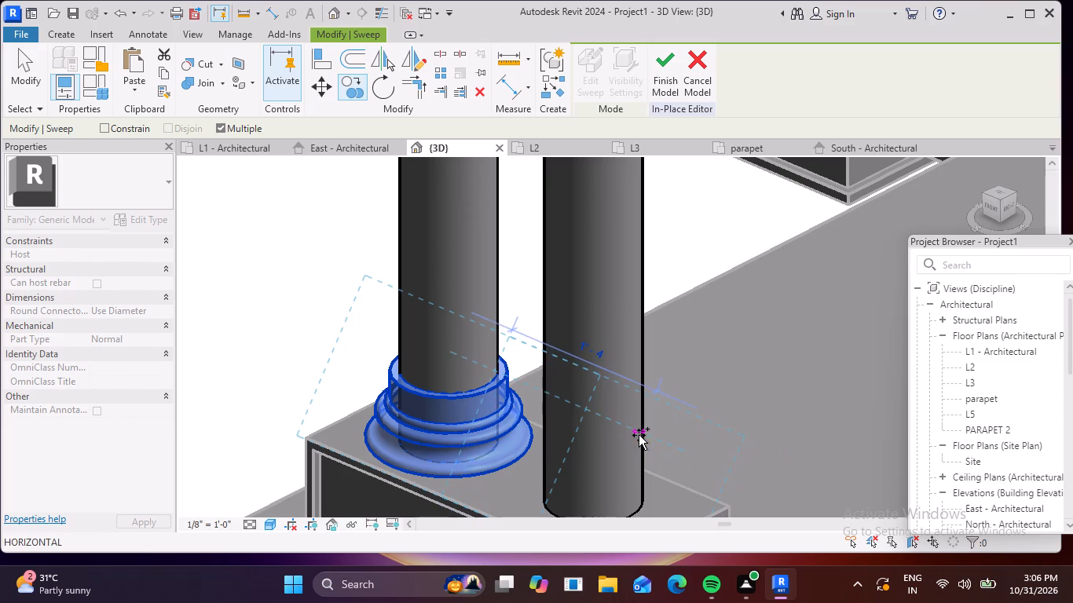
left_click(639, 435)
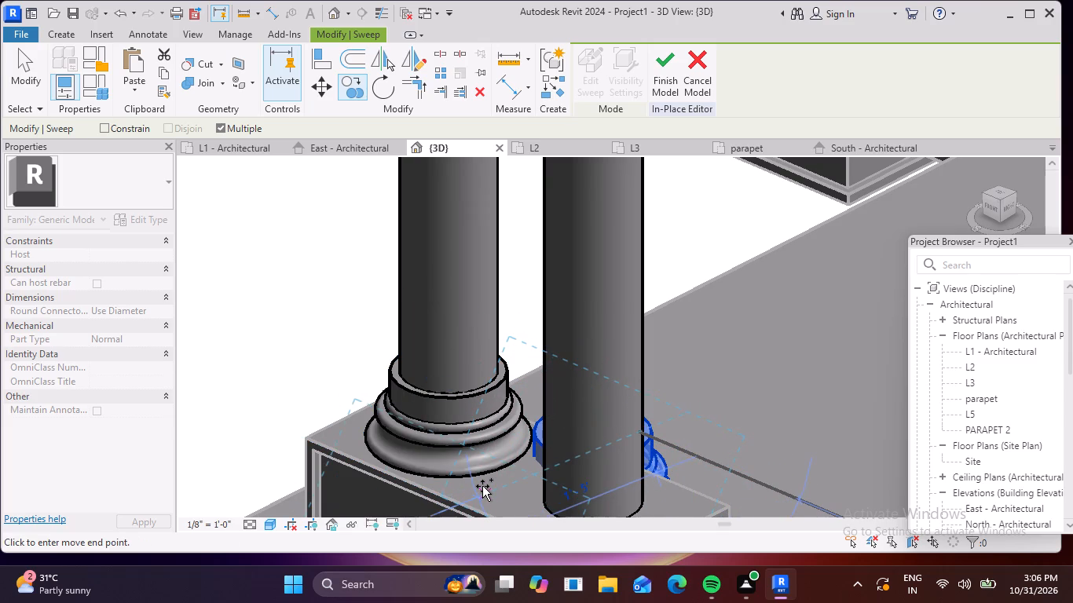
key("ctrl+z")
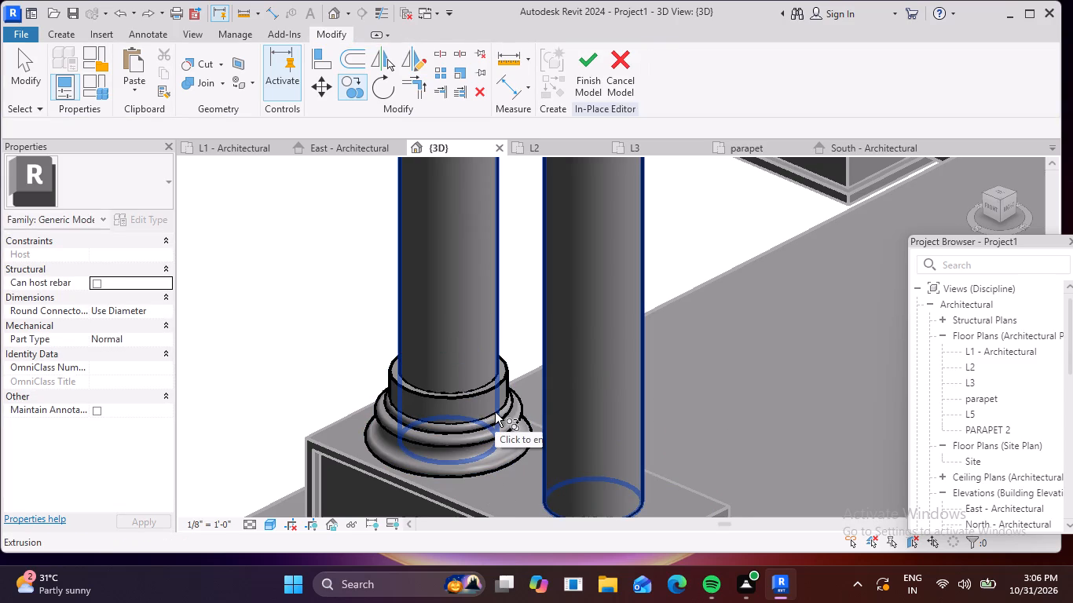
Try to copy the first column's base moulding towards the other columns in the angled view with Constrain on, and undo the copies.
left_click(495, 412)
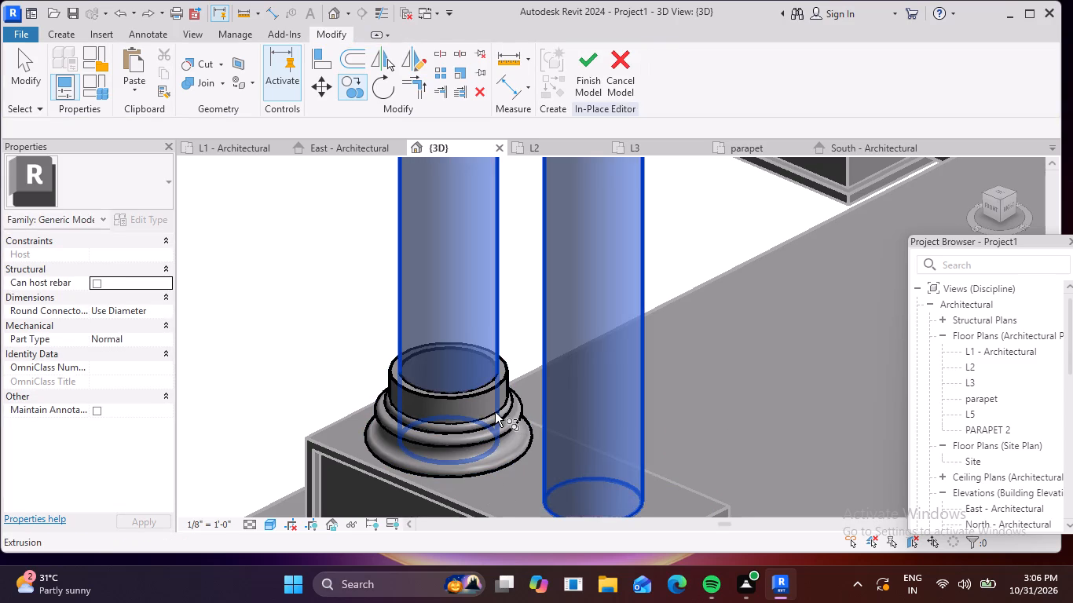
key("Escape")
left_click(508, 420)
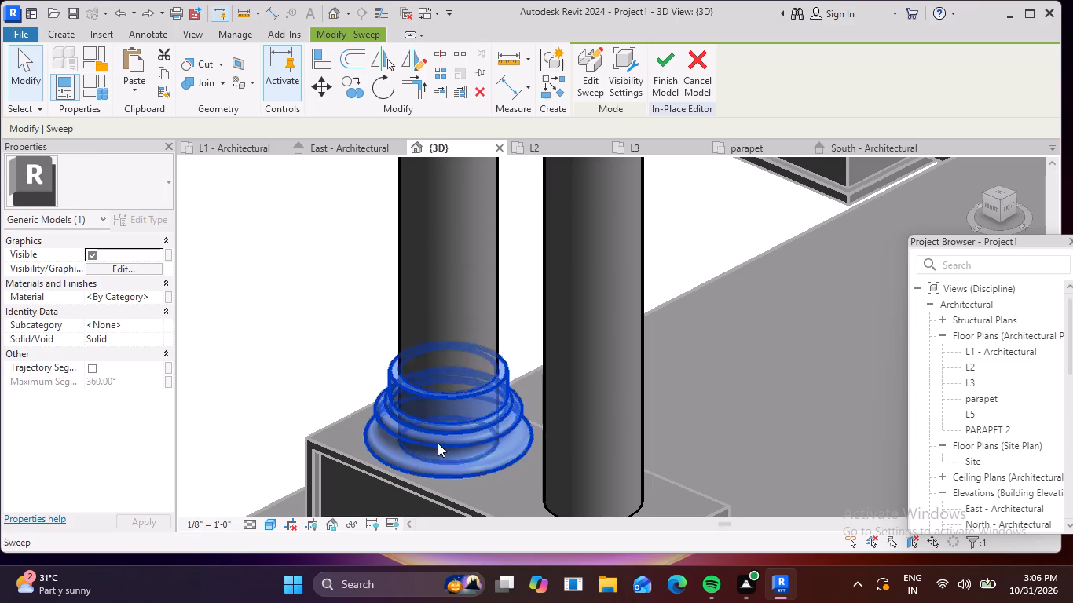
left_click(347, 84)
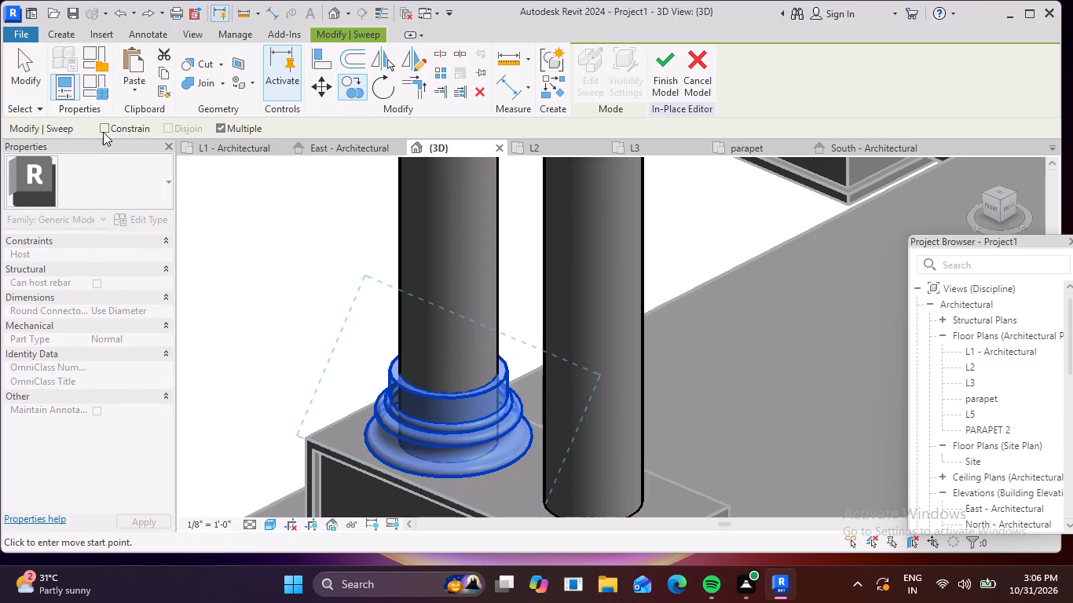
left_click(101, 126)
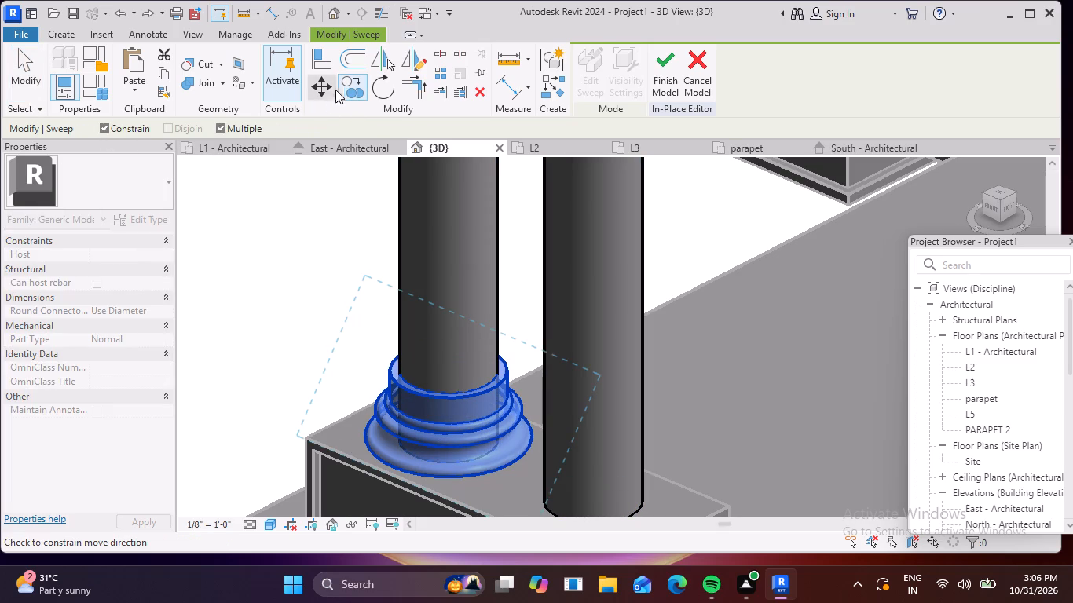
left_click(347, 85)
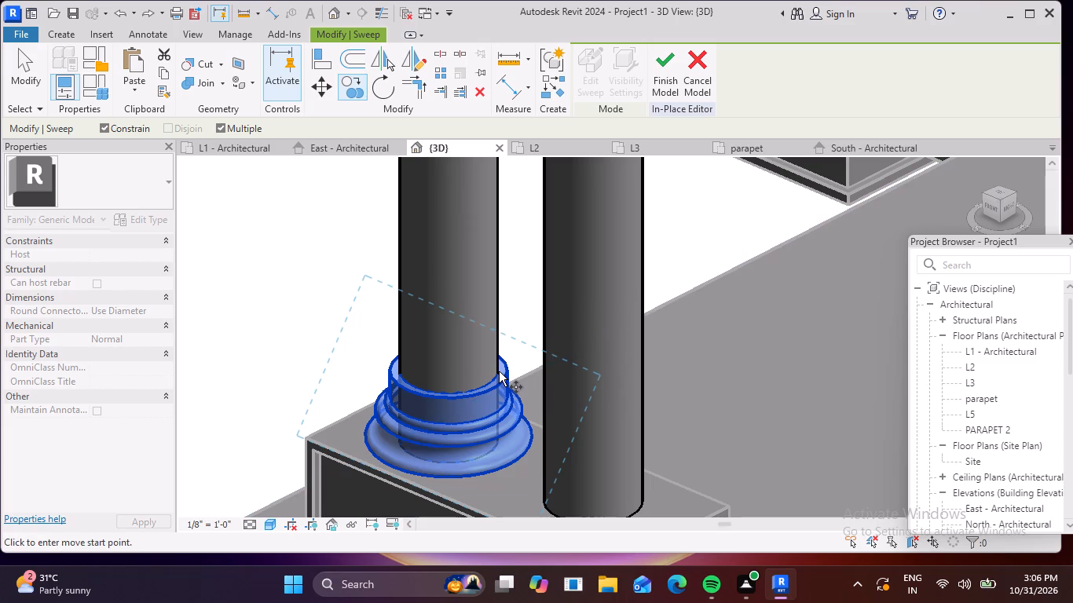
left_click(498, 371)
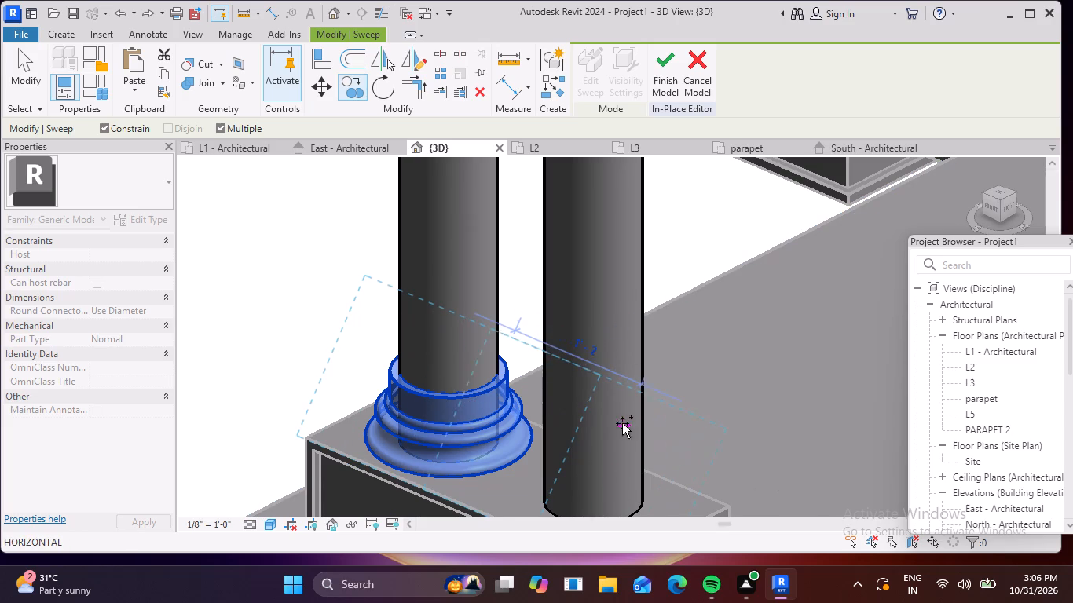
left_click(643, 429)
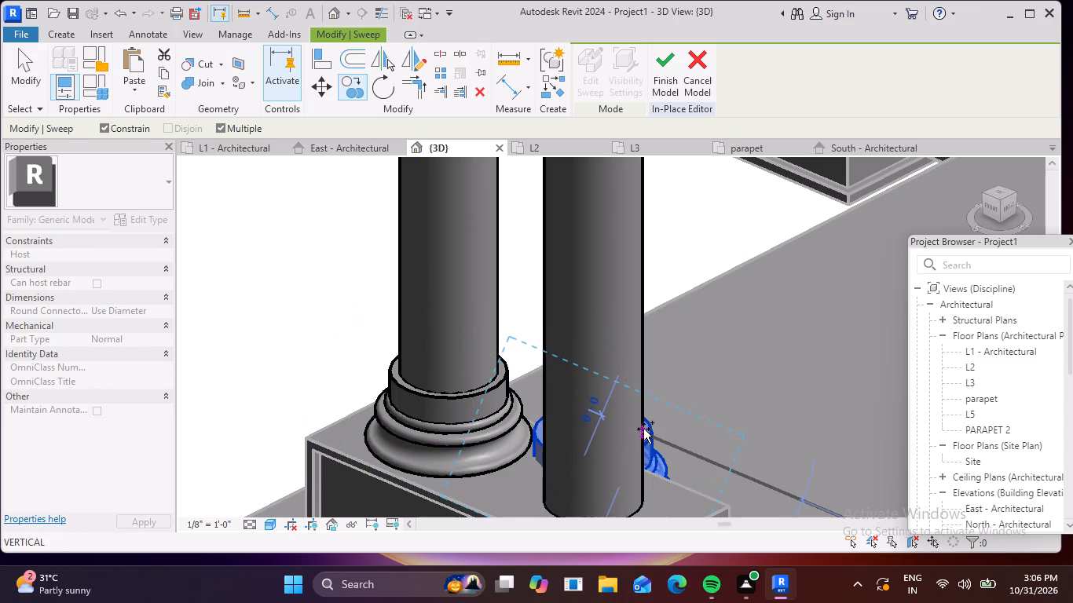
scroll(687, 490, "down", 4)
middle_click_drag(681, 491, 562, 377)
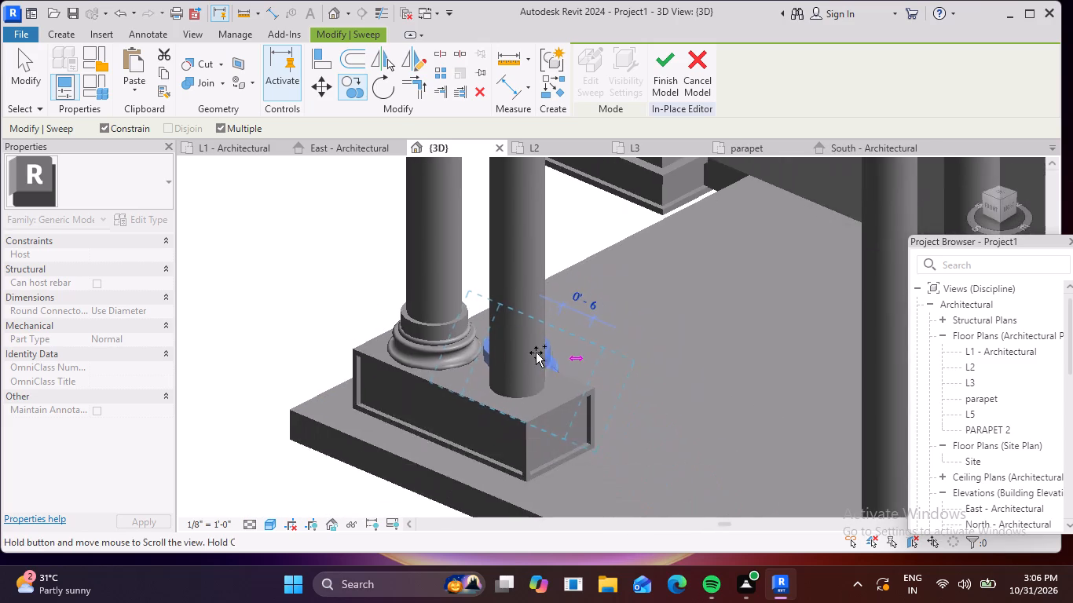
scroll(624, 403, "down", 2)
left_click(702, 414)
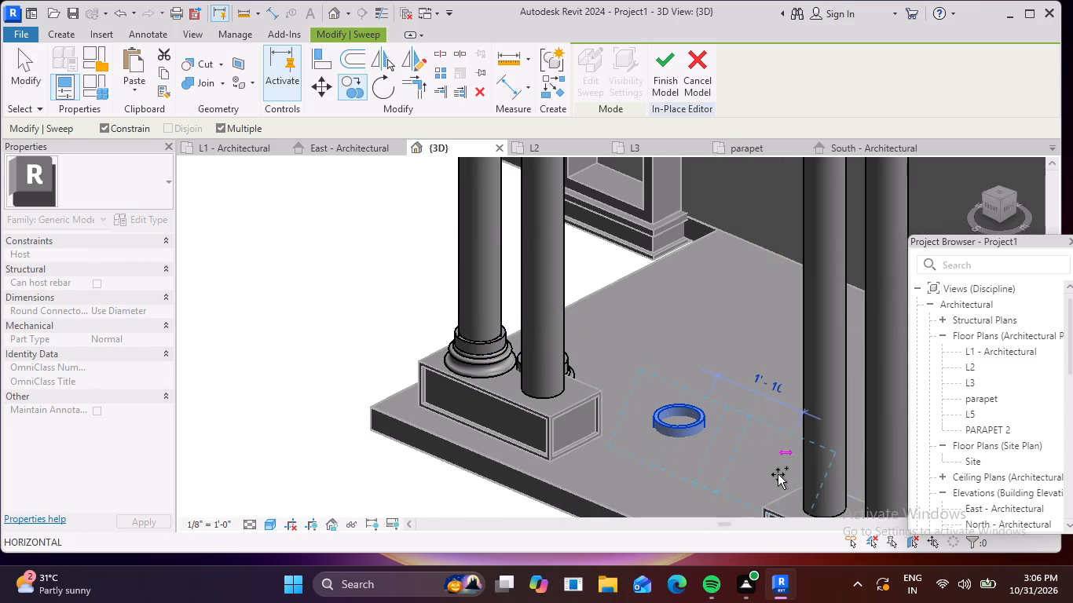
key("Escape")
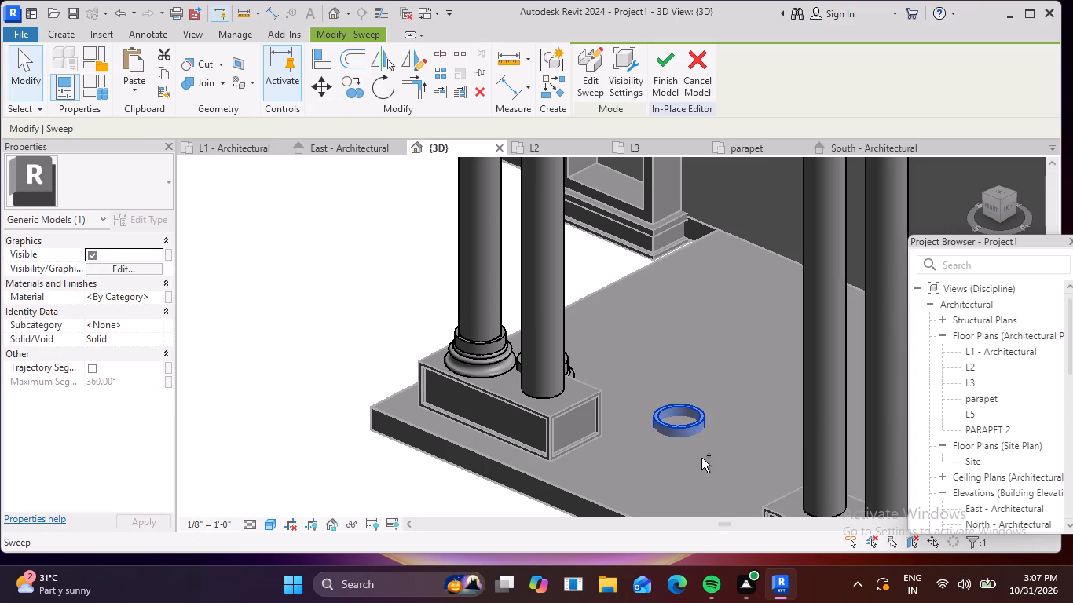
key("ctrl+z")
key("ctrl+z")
In the front view, copy the first column's base moulding from the column's edge to the adjacent column's matching edge, with Constrain and Multiple on.
scroll(660, 433, "down", 2)
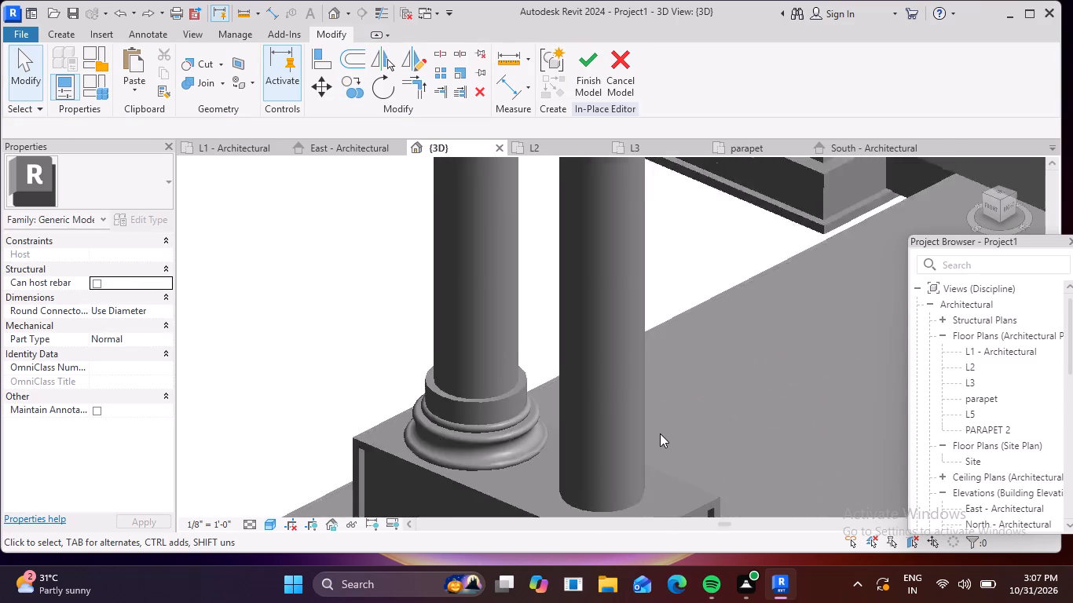
scroll(660, 433, "down", 1)
middle_click_drag(661, 435, 625, 334)
middle_click_drag(533, 443, 551, 440)
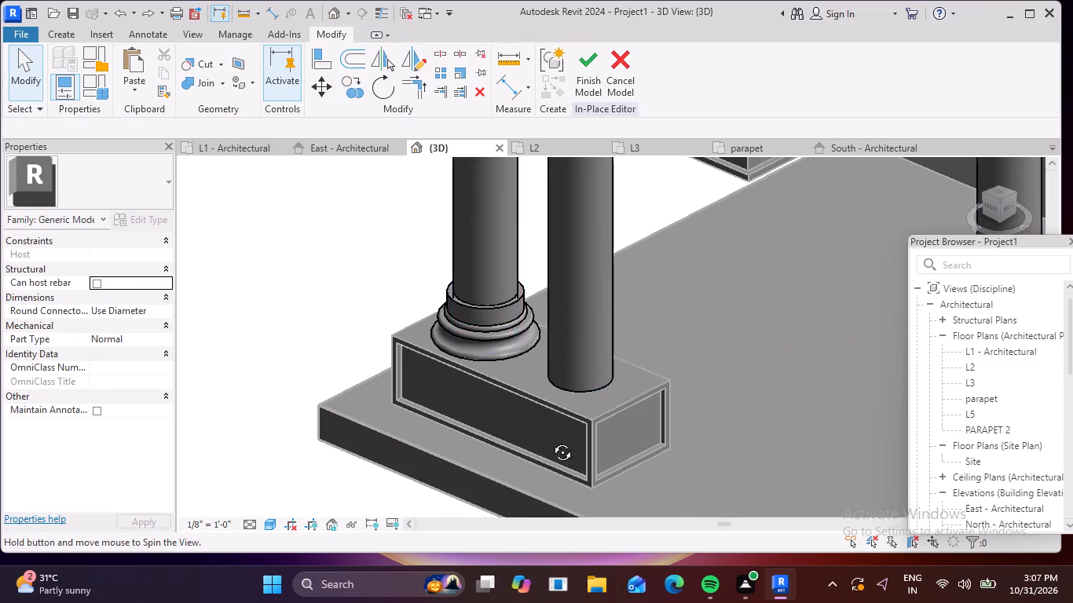
middle_click_drag(551, 440, 605, 422)
scroll(605, 422, "down", 3)
middle_click_drag(632, 445, 646, 421)
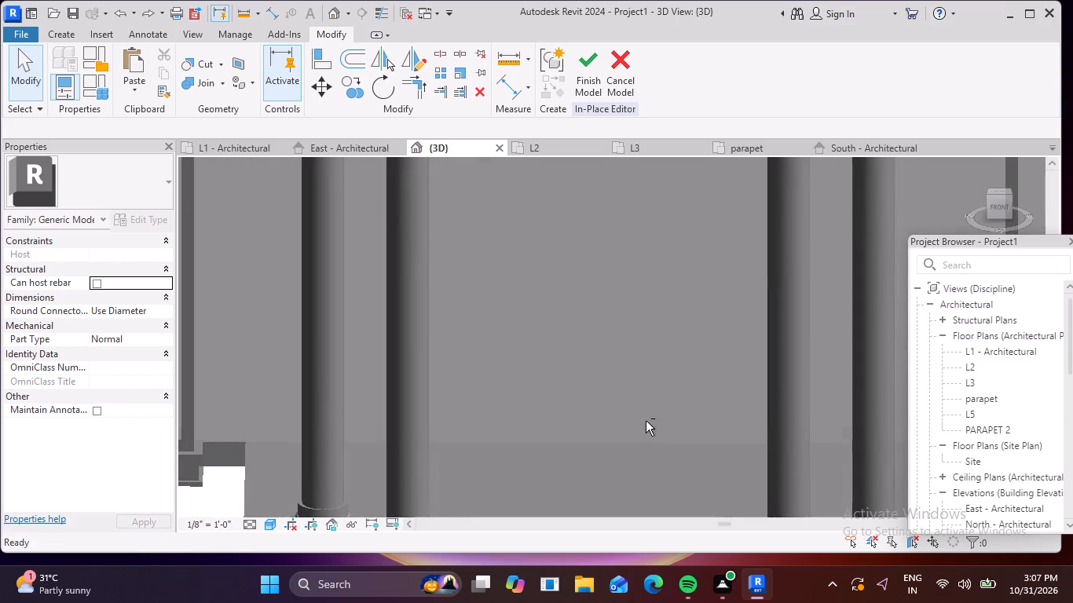
left_click(1001, 206)
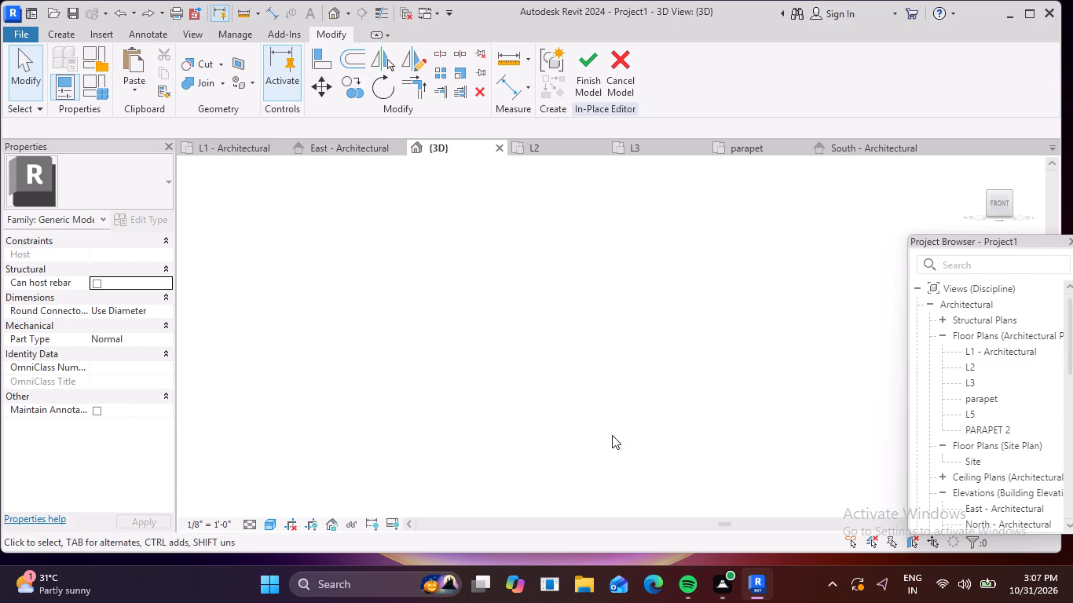
scroll(569, 409, "up", 6)
scroll(636, 272, "up", 6)
scroll(672, 331, "up", 17)
middle_click_drag(639, 300, 151, 546)
right_click_drag(635, 302, 190, 529)
scroll(151, 546, "up", 1)
scroll(236, 521, "up", 1)
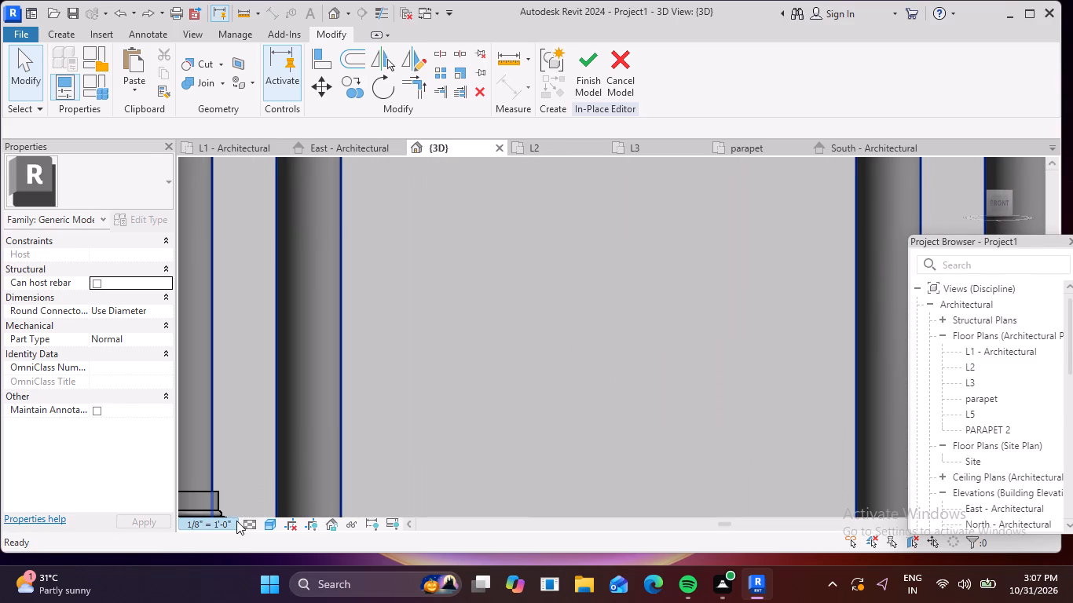
scroll(236, 521, "up", 2)
middle_click_drag(318, 472, 387, 315)
scroll(323, 368, "up", 3)
middle_click_drag(323, 368, 423, 374)
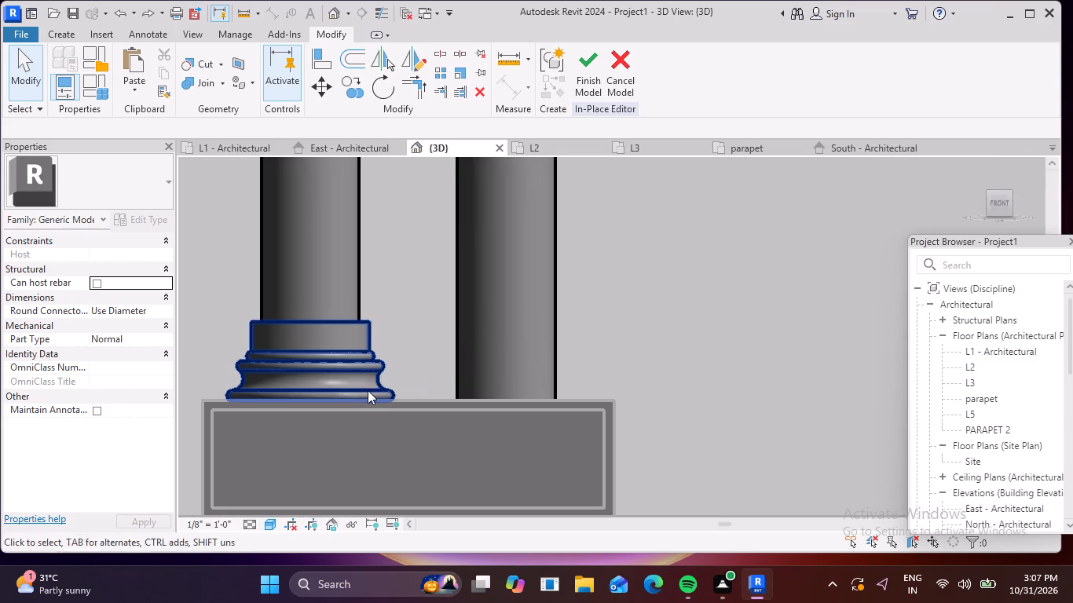
left_click(355, 362)
left_click(353, 367)
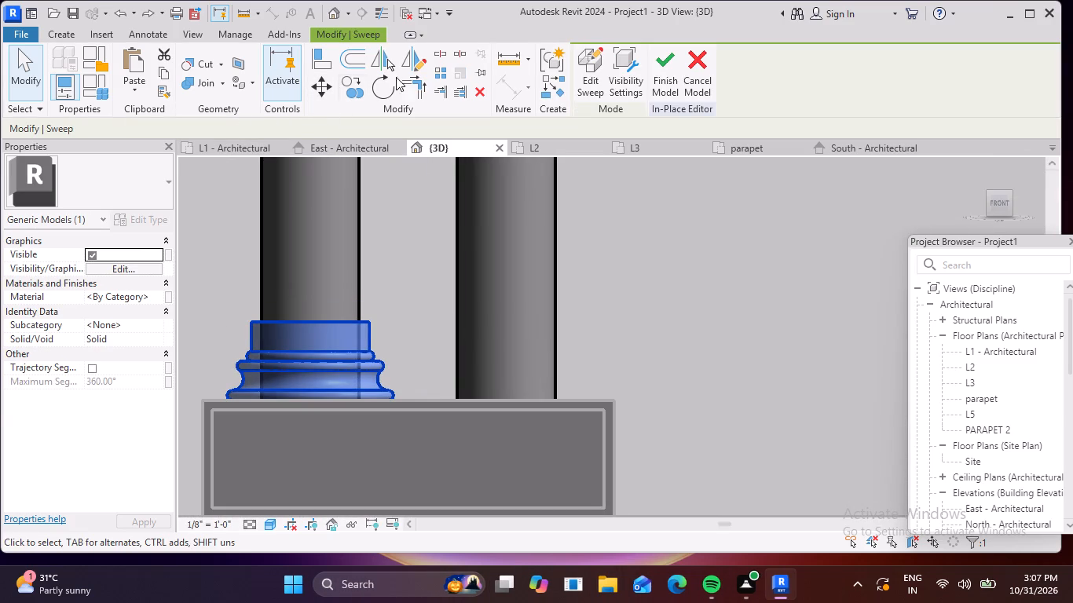
left_click(350, 90)
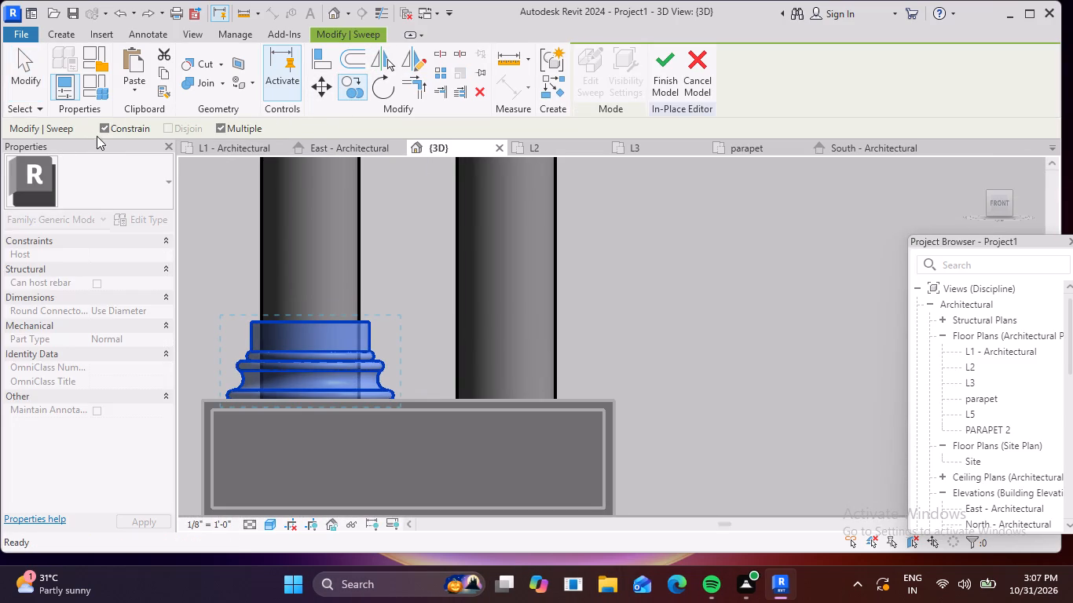
scroll(356, 323, "up", 5)
scroll(373, 333, "down", 3)
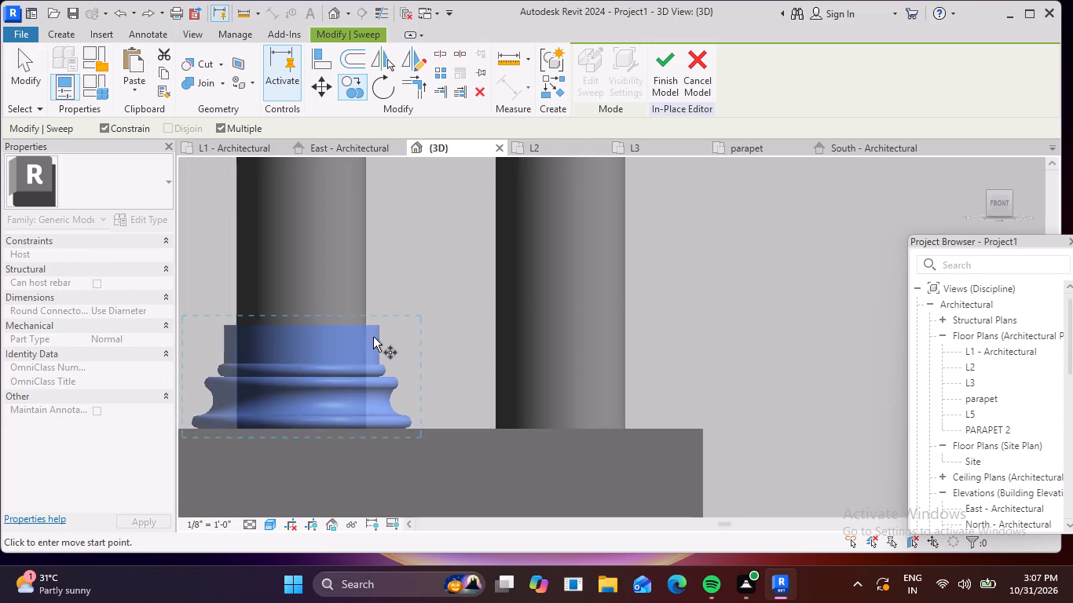
left_click(366, 324)
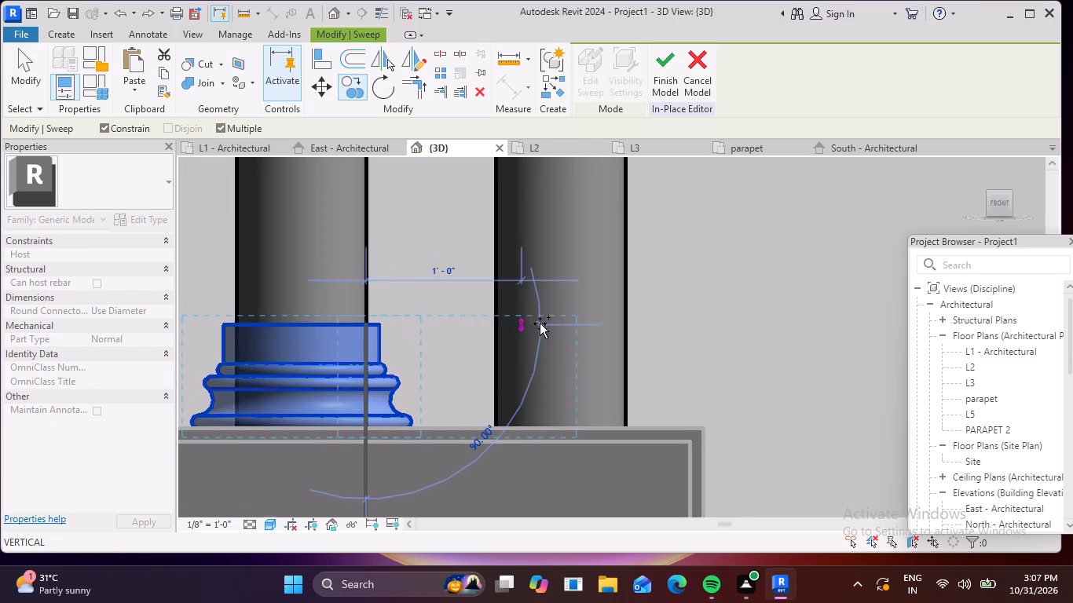
left_click(624, 318)
Place moulding copies at the matching edges of the third and fourth columns on the other pedestal, and end the Copy command.
scroll(657, 323, "down", 2)
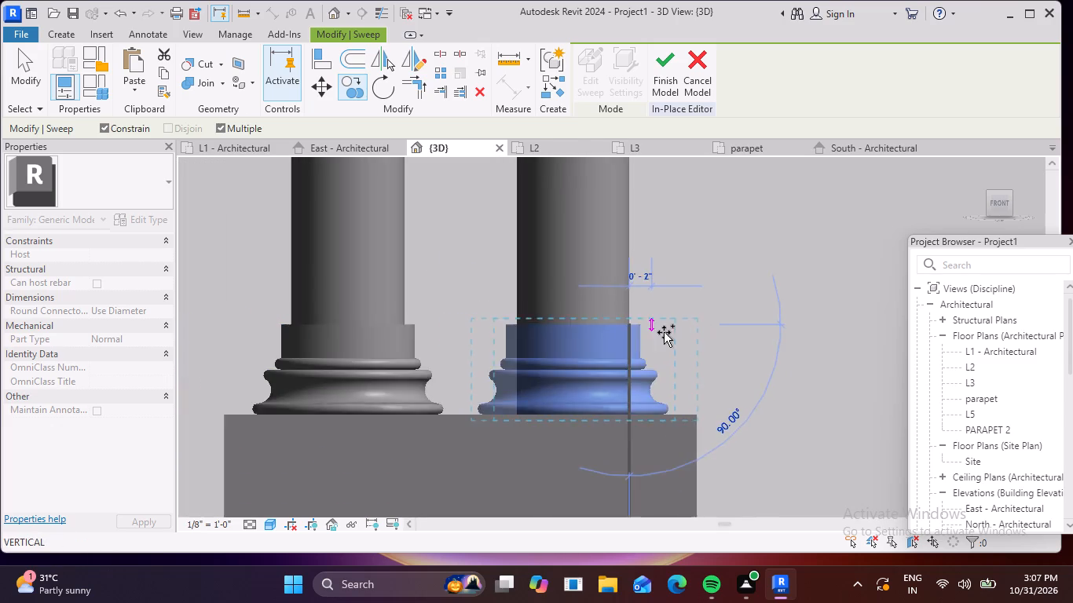
scroll(664, 332, "down", 4)
middle_click_drag(650, 332, 0, 331)
scroll(542, 324, "up", 4)
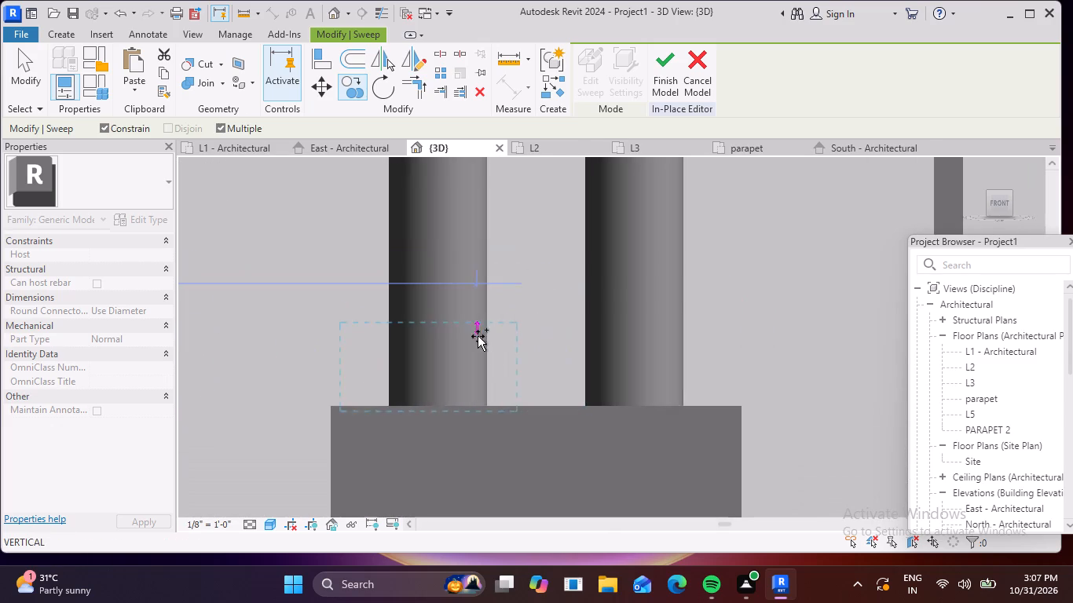
left_click(489, 321)
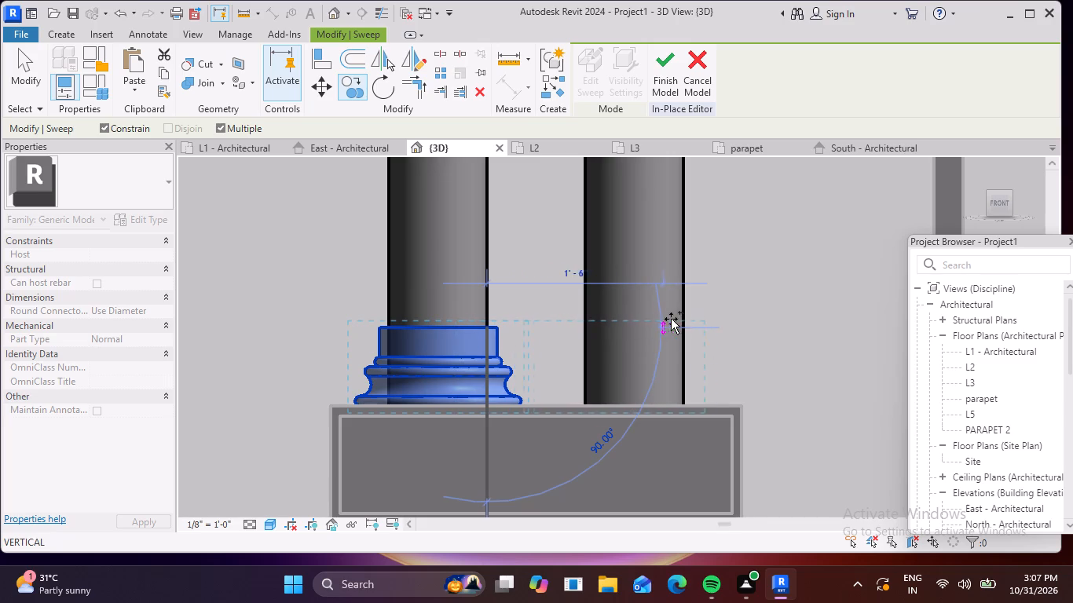
left_click(683, 321)
key("Escape")
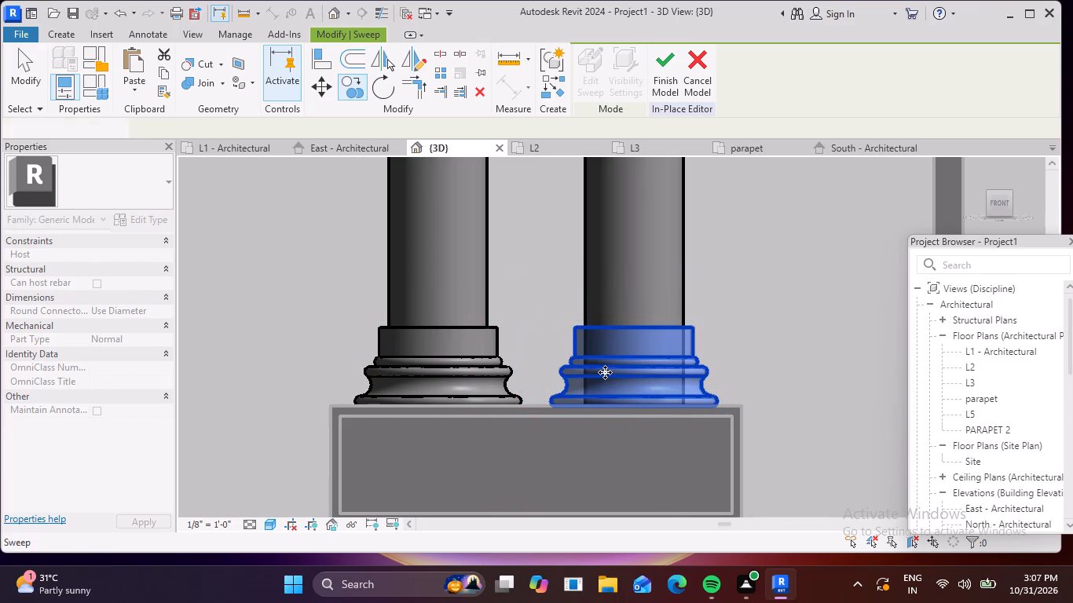
key("Escape")
key("Escape")
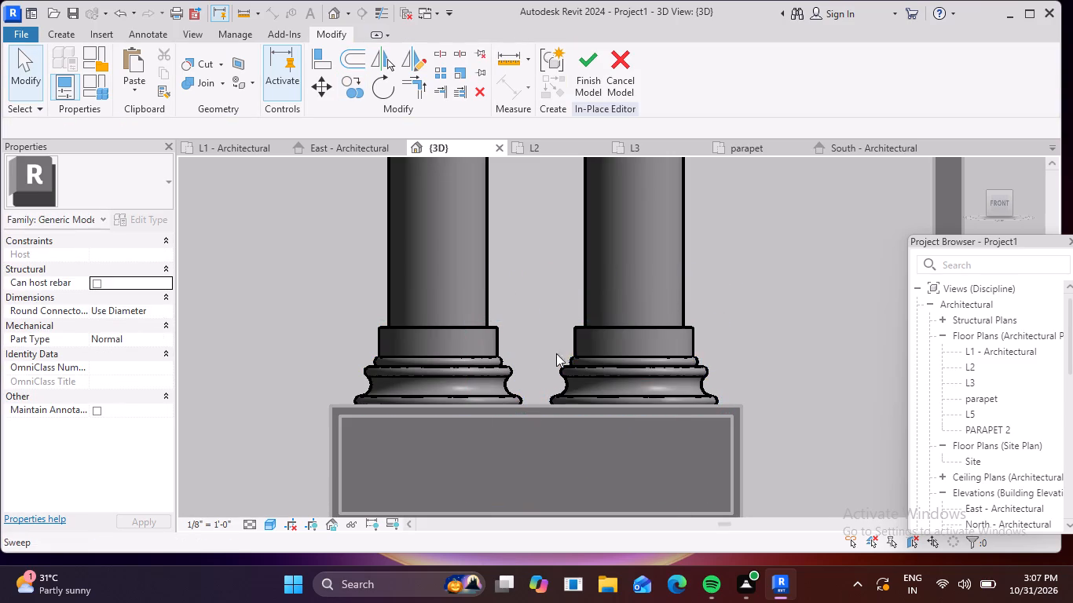
Examine the copied base mouldings on both column pairs and their pedestals from several angles around the entrance.
middle_click_drag(553, 336, 540, 375, "shift")
scroll(553, 336, "down", 1, "shift")
scroll(577, 349, "down", 8)
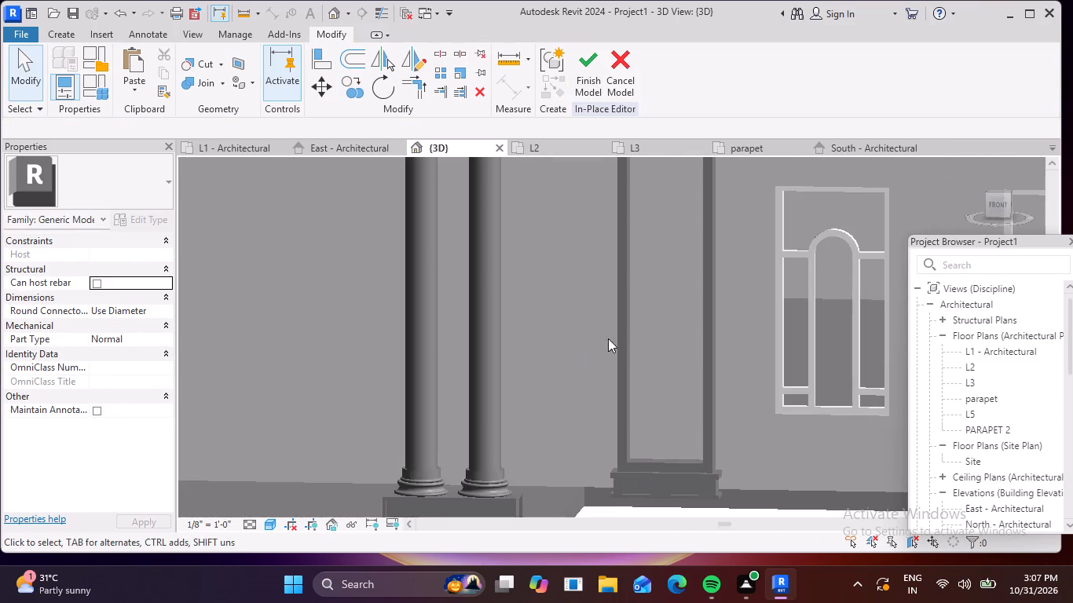
middle_click_drag(676, 291, 651, 378, "shift")
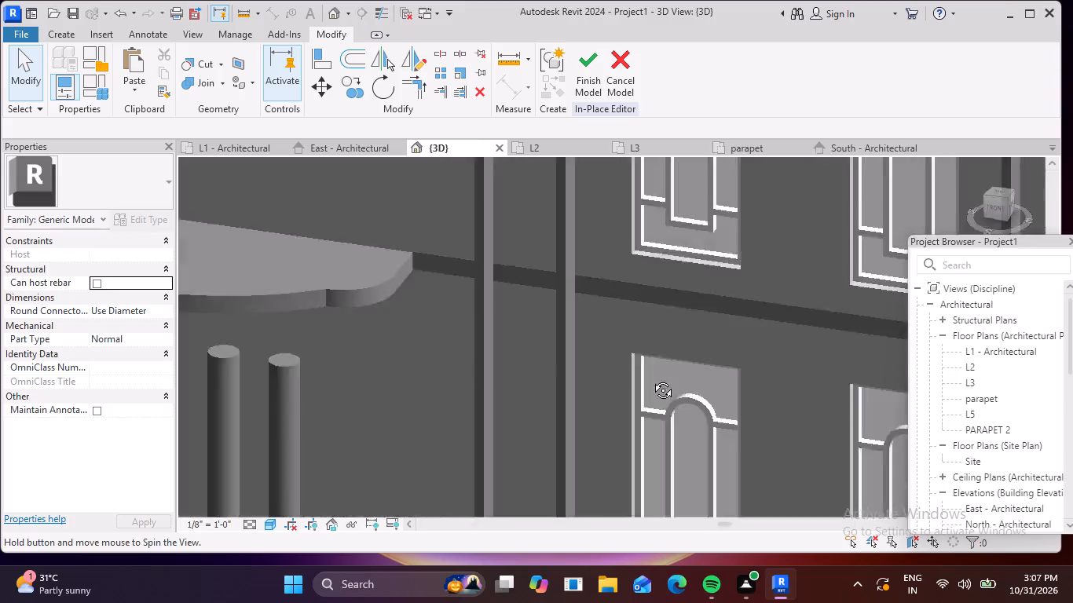
middle_click_drag(651, 378, 642, 404, "shift")
scroll(630, 400, "down", 6)
middle_click_drag(558, 426, 612, 304)
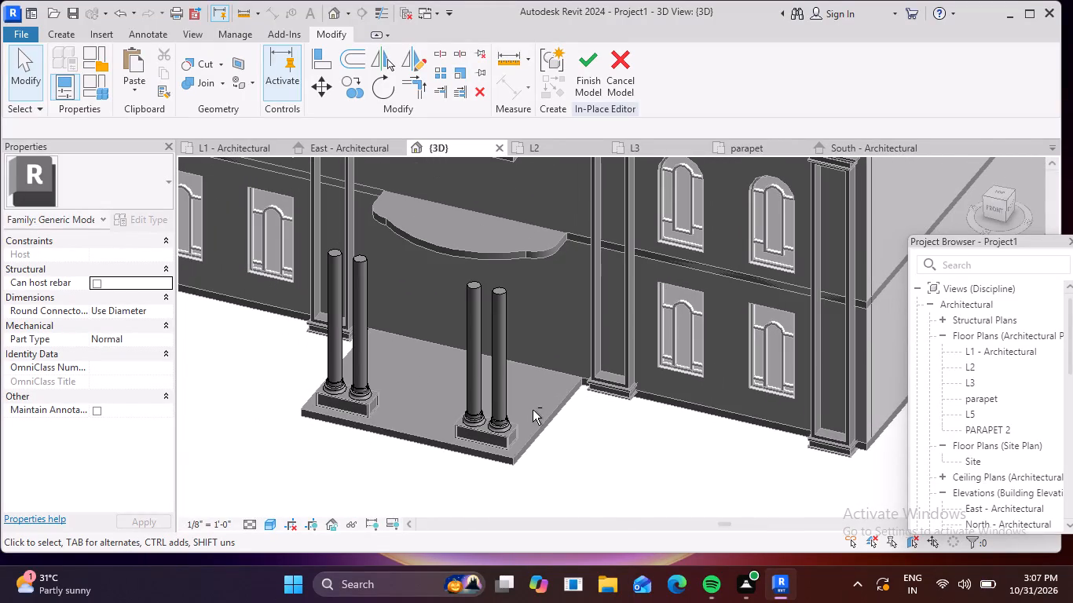
scroll(533, 410, "up", 5, "shift")
scroll(474, 433, "up", 10)
middle_click_drag(609, 361, 606, 375, "shift")
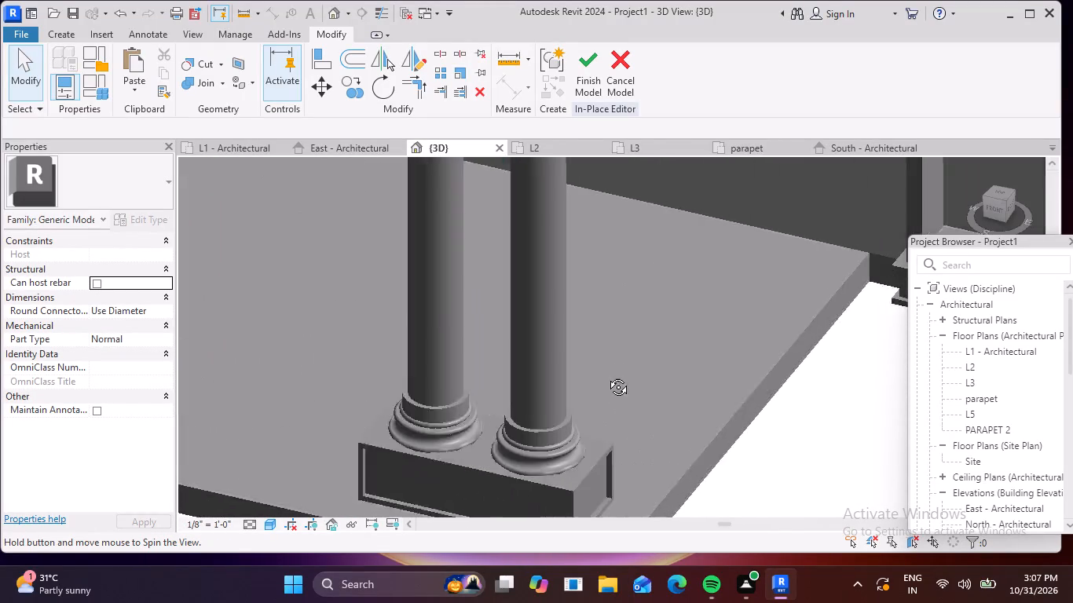
middle_click_drag(606, 375, 580, 419, "shift")
scroll(440, 405, "down", 4)
middle_click_drag(448, 386, 619, 400)
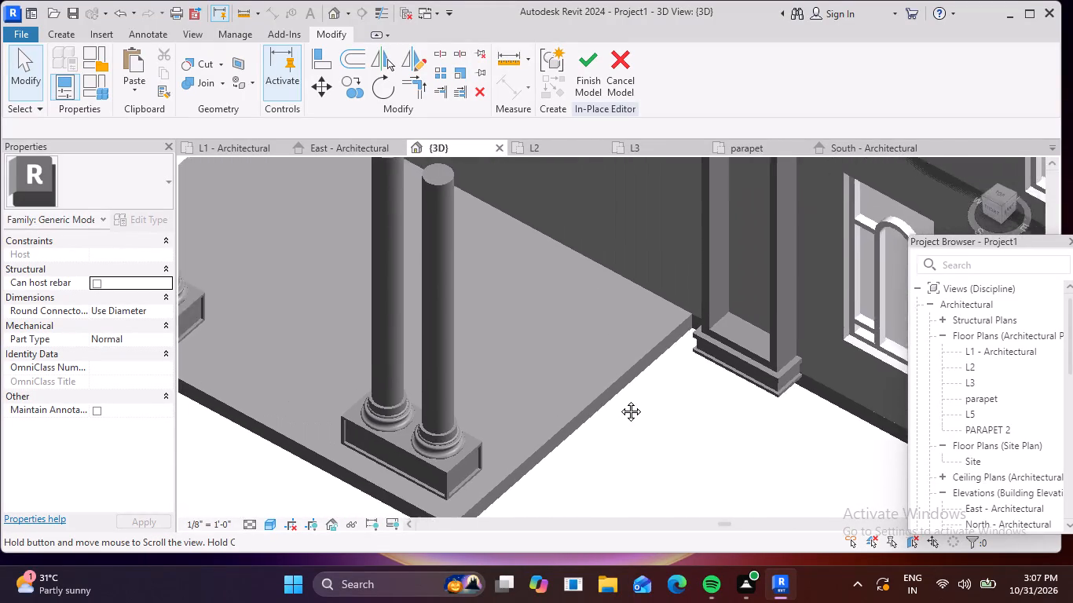
middle_click_drag(619, 400, 718, 400)
middle_click_drag(663, 357, 617, 433, "shift")
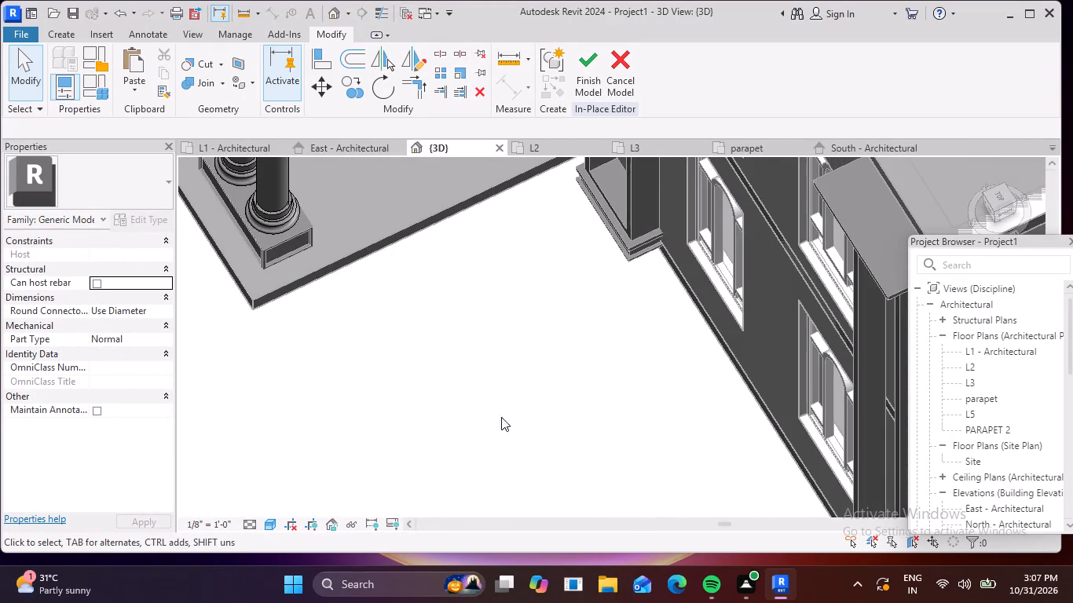
middle_click_drag(398, 361, 532, 360)
scroll(455, 269, "up", 1)
middle_click_drag(354, 197, 340, 177)
middle_click_drag(528, 317, 302, 130)
scroll(640, 444, "up", 5)
middle_click_drag(628, 426, 631, 397, "shift")
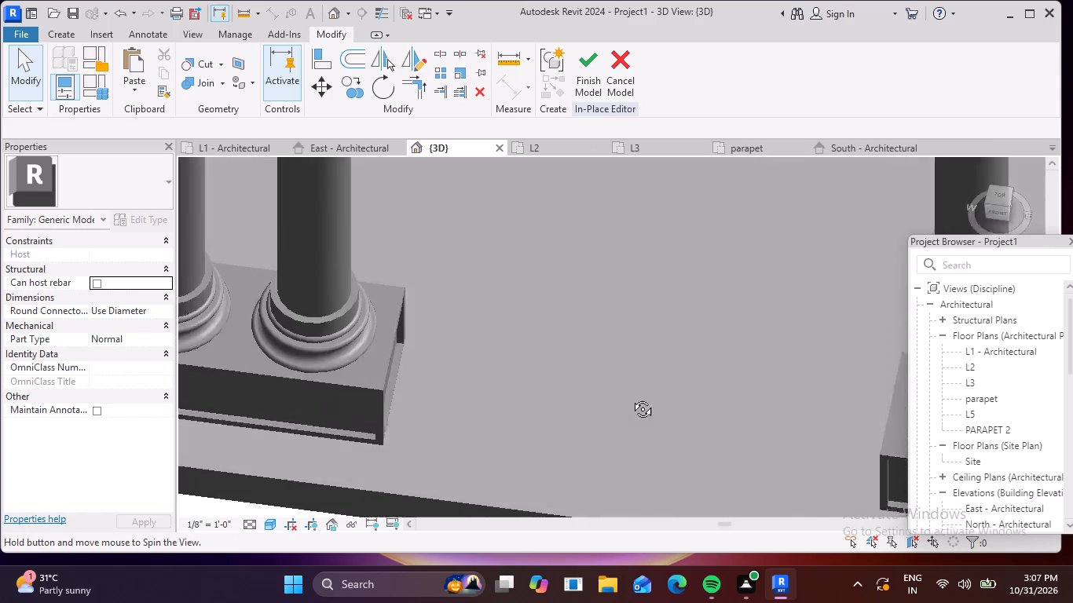
middle_click_drag(631, 397, 650, 294, "shift")
middle_click_drag(632, 338, 531, 532)
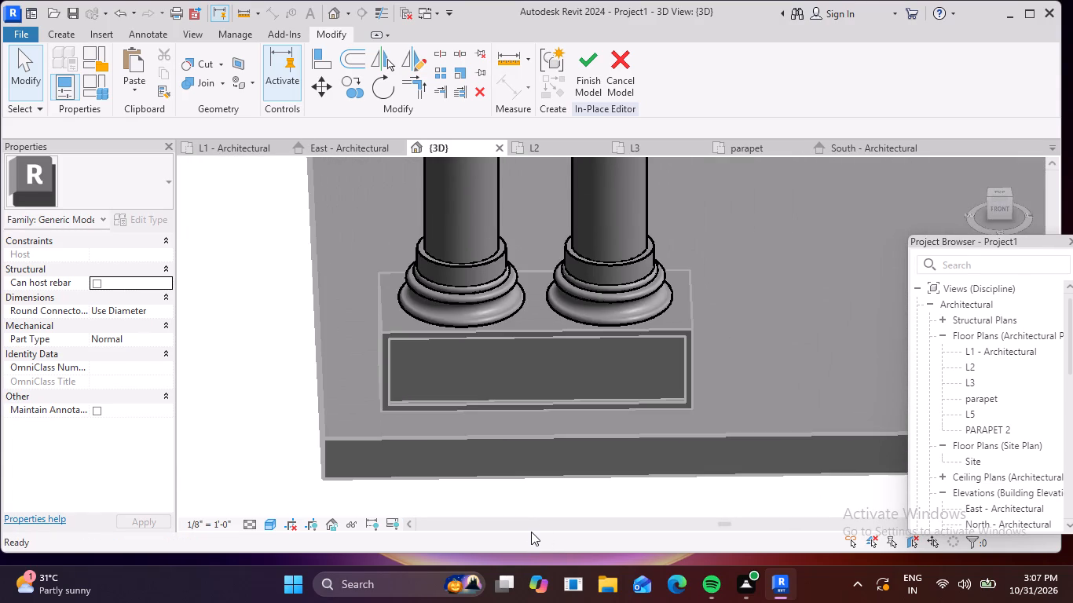
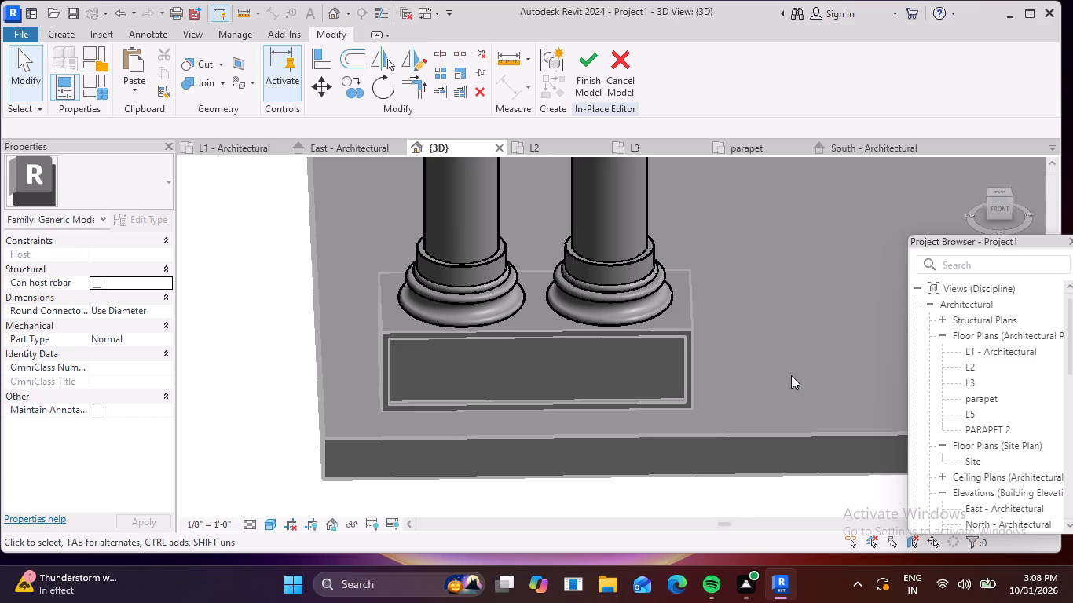
Finish the in-place model containing the entrance columns and their base mouldings.
scroll(773, 379, "down", 13)
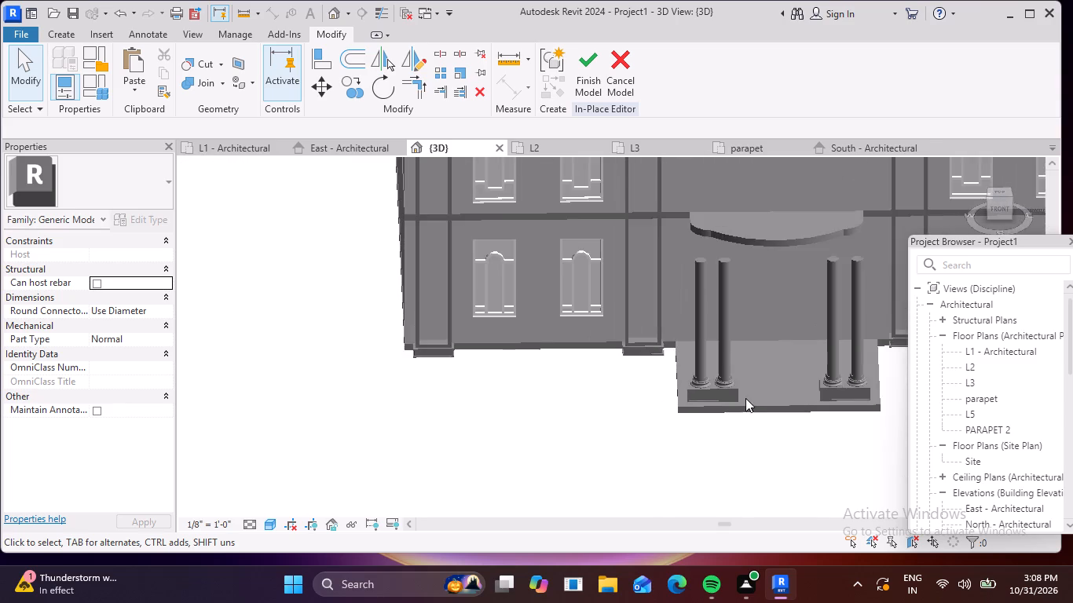
middle_click_drag(745, 398, 679, 527)
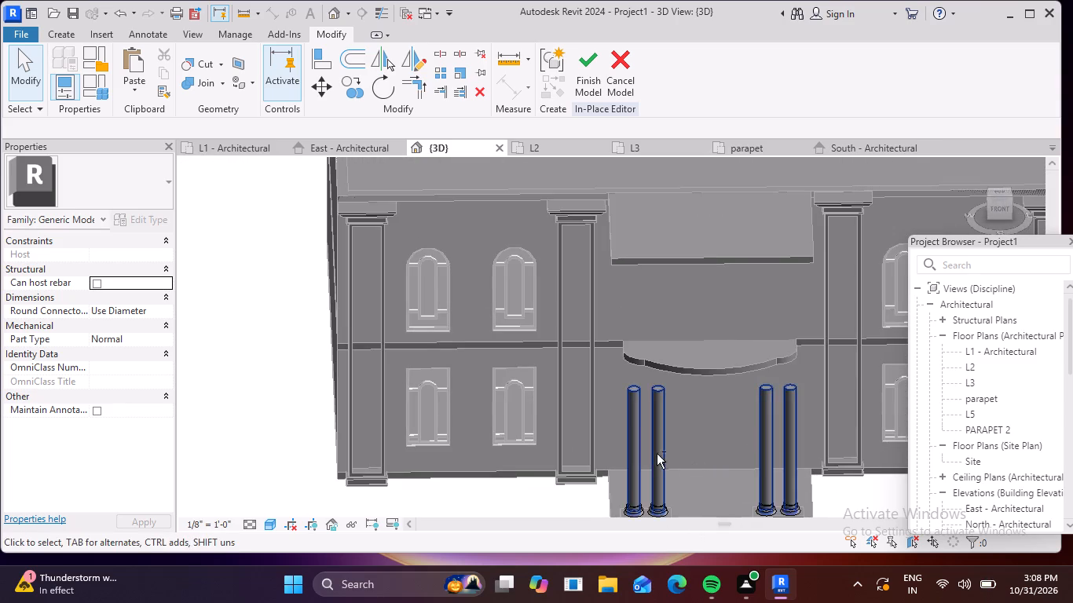
middle_click_drag(657, 454, 719, 402, "shift")
scroll(700, 462, "down", 1, "shift")
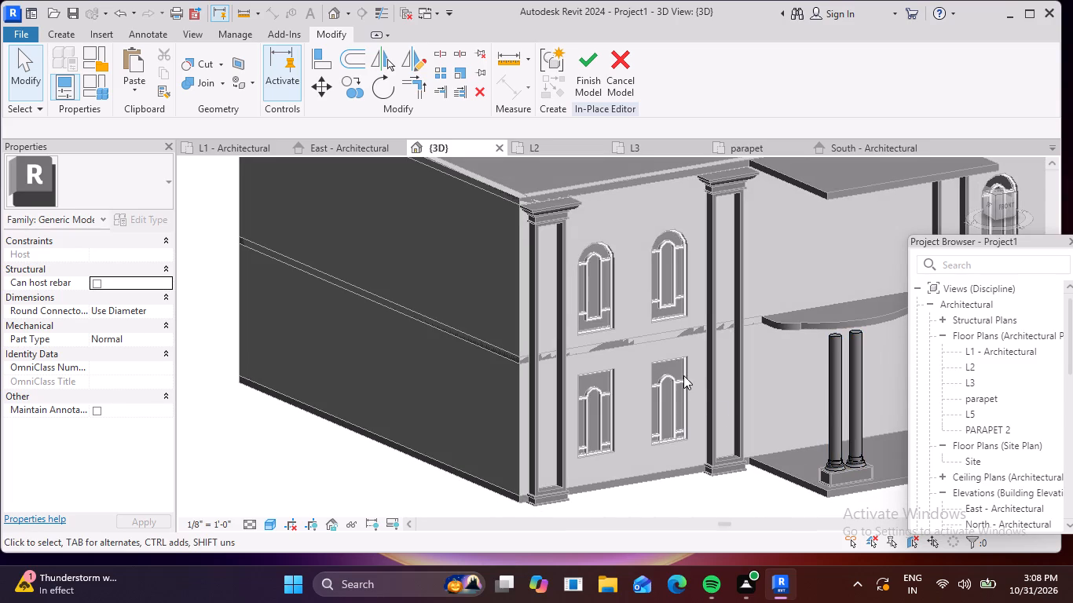
middle_click_drag(683, 375, 576, 450)
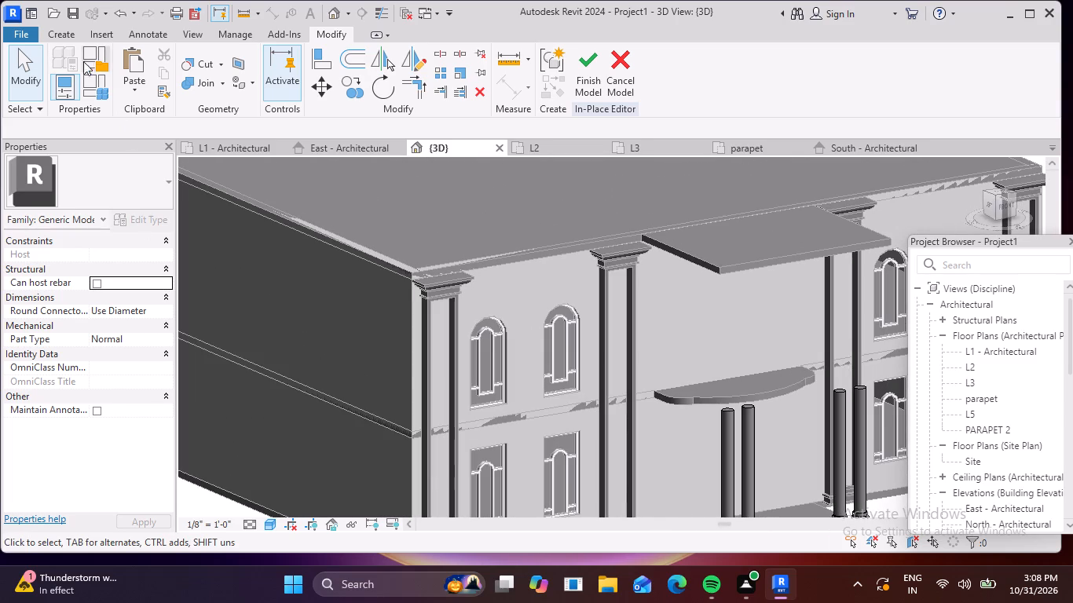
left_click(574, 70)
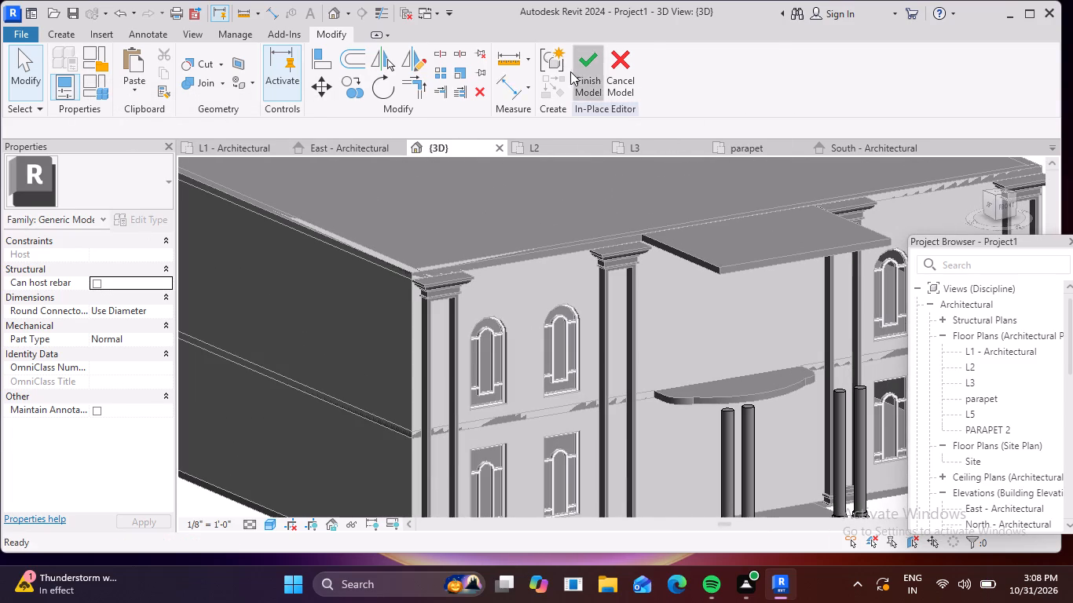
Start a new in-place component in the Generic Models category, keeping the suggested name.
middle_click_drag(734, 367, 669, 250)
middle_click_drag(669, 250, 683, 302)
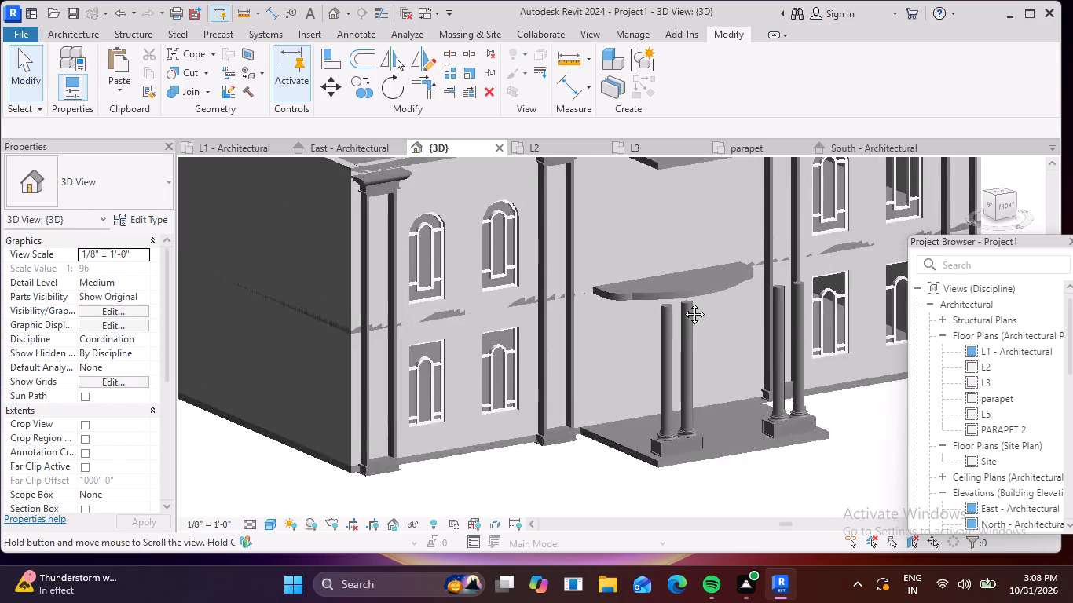
middle_click_drag(683, 302, 695, 349)
left_click(82, 35)
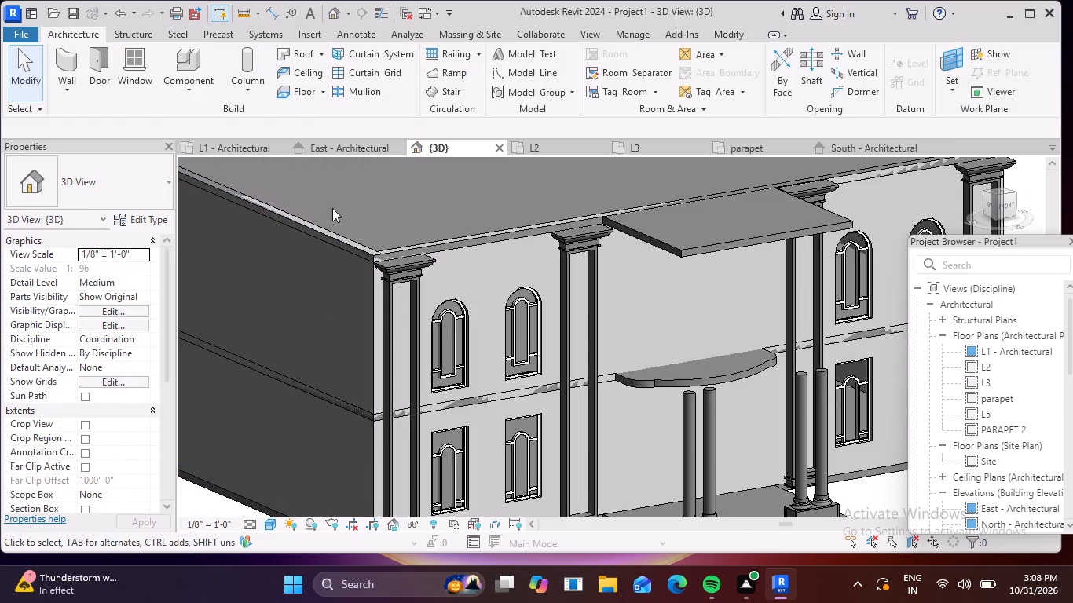
left_click(192, 84)
left_click(205, 152)
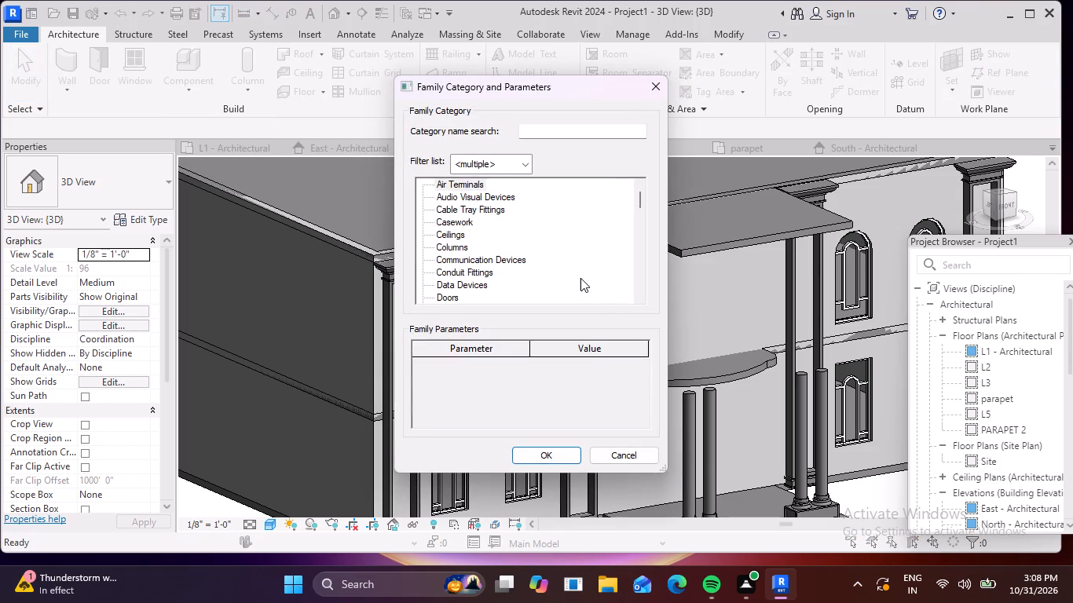
scroll(580, 279, "down", 4)
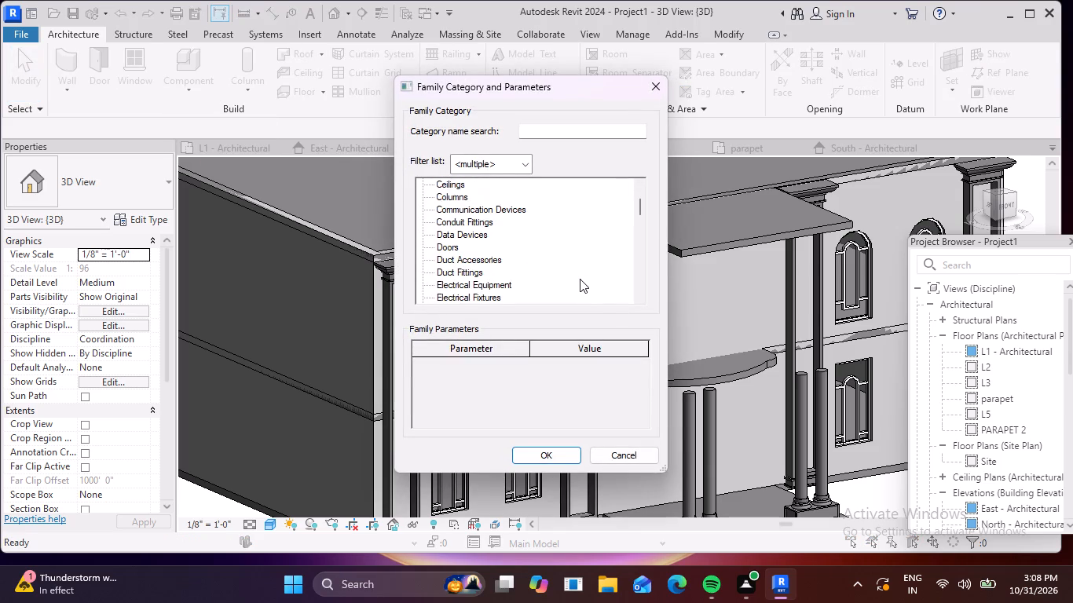
scroll(580, 279, "down", 10)
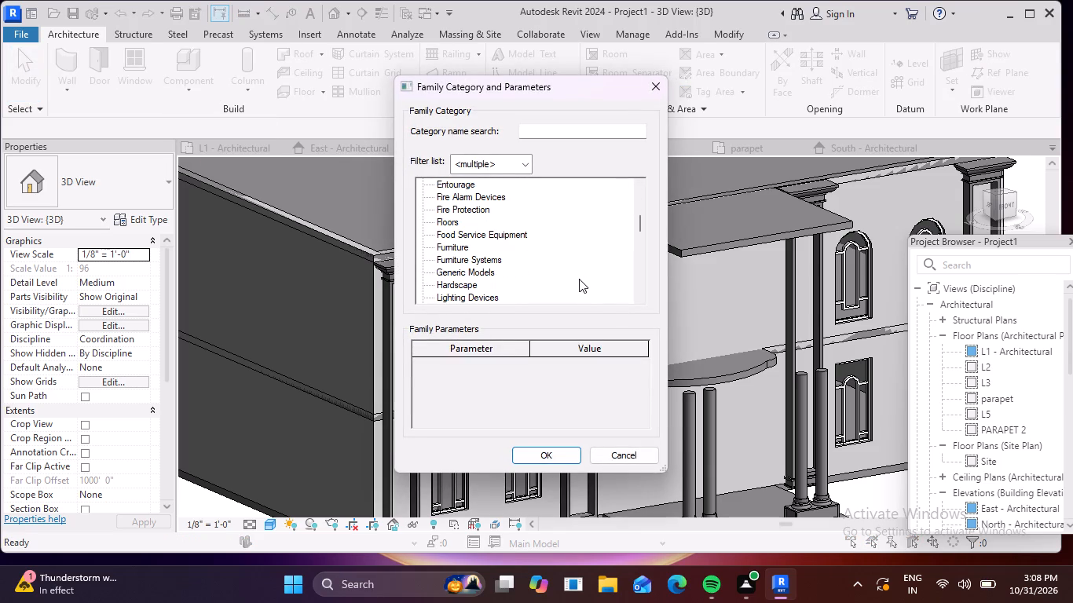
scroll(579, 279, "down", 3)
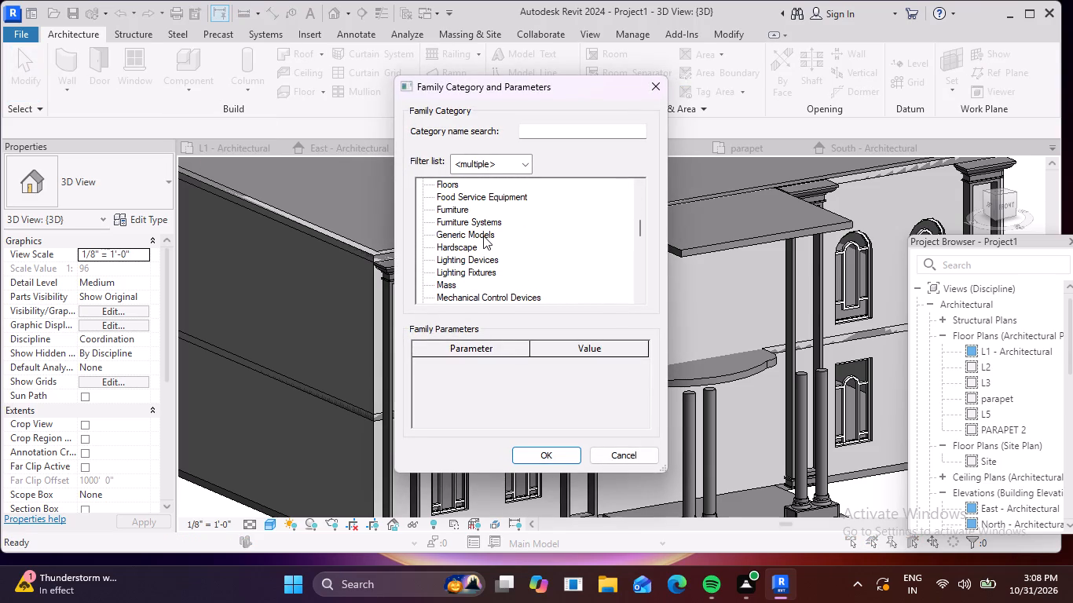
left_click(481, 233)
left_click(547, 455)
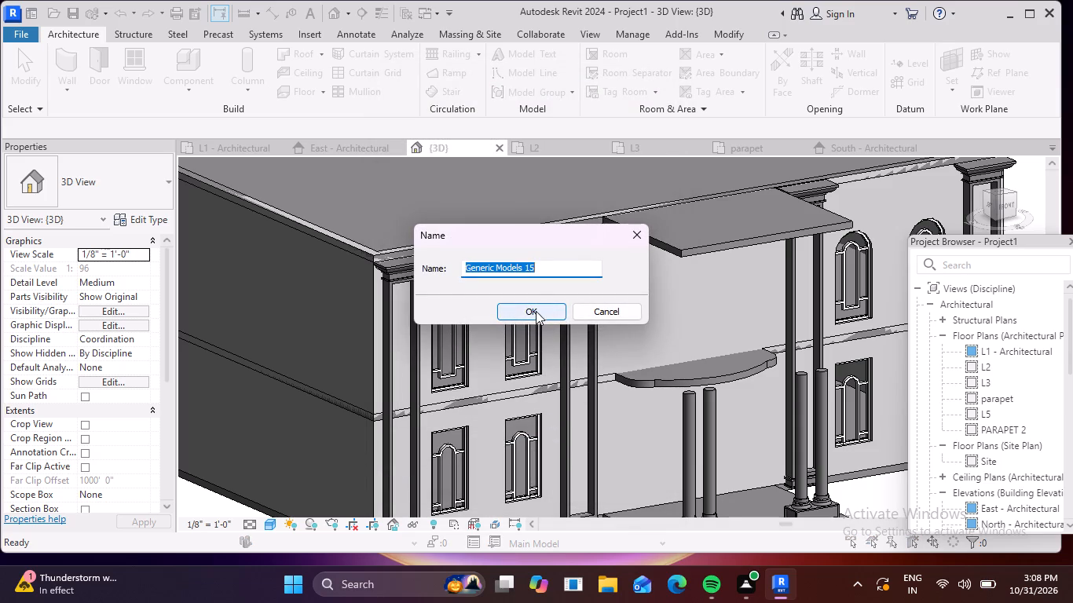
left_click(536, 311)
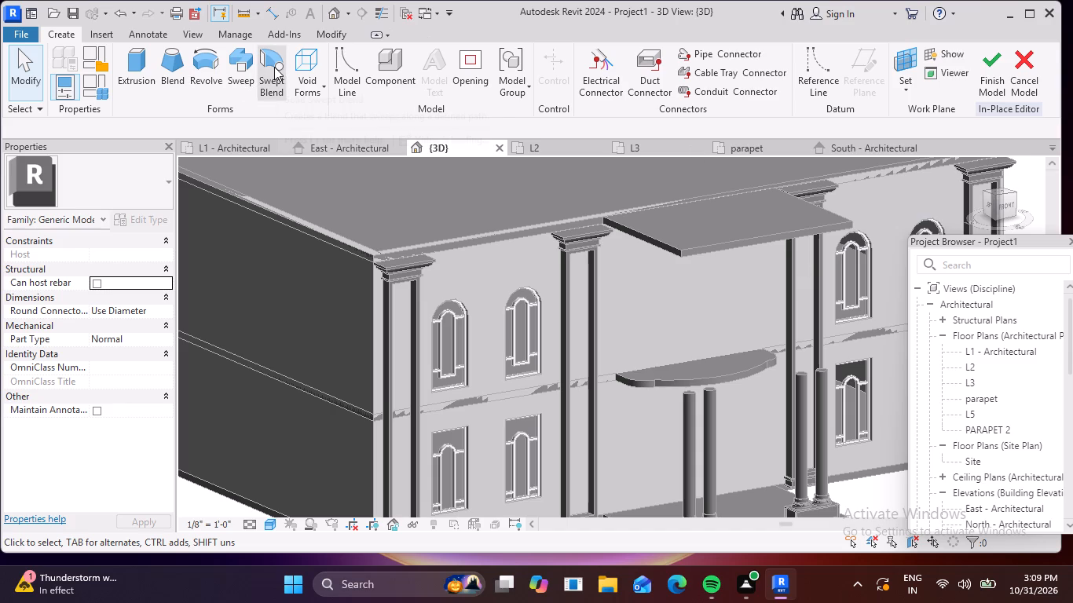
Start a Sweep and define its path by picking the three exposed lower edges of the roof slab projecting above the entrance.
left_click(243, 68)
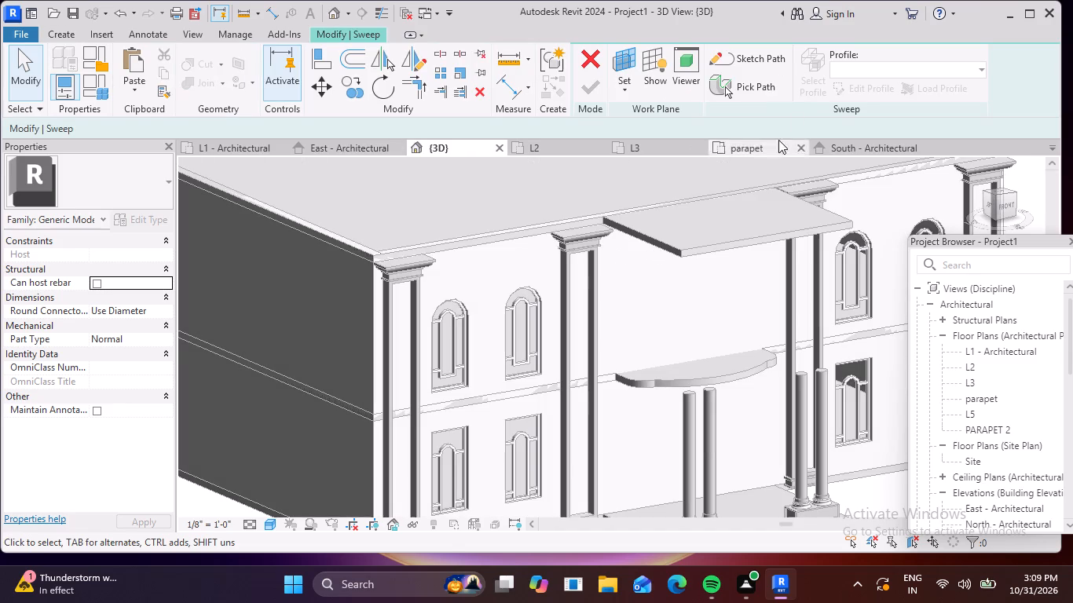
left_click(764, 89)
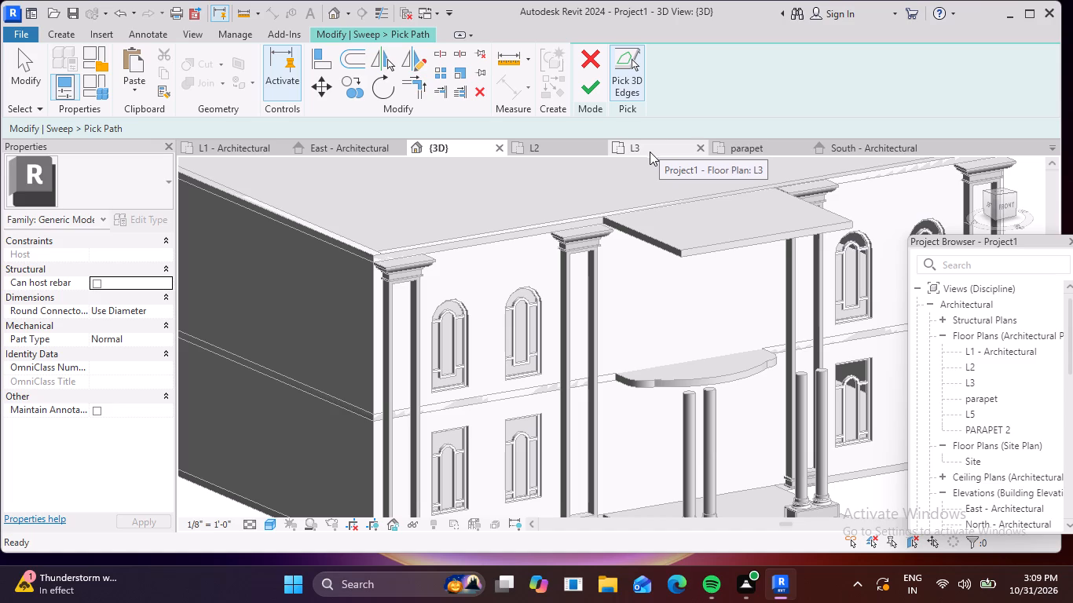
scroll(645, 206, "up", 6)
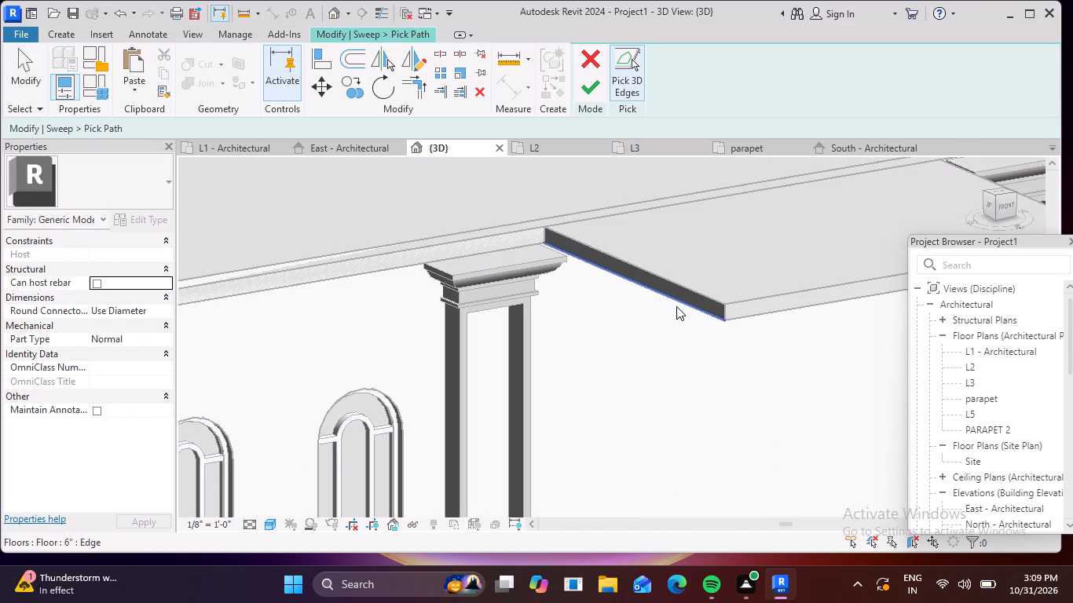
left_click(680, 305)
scroll(721, 322, "down", 4)
middle_click_drag(711, 335, 608, 337)
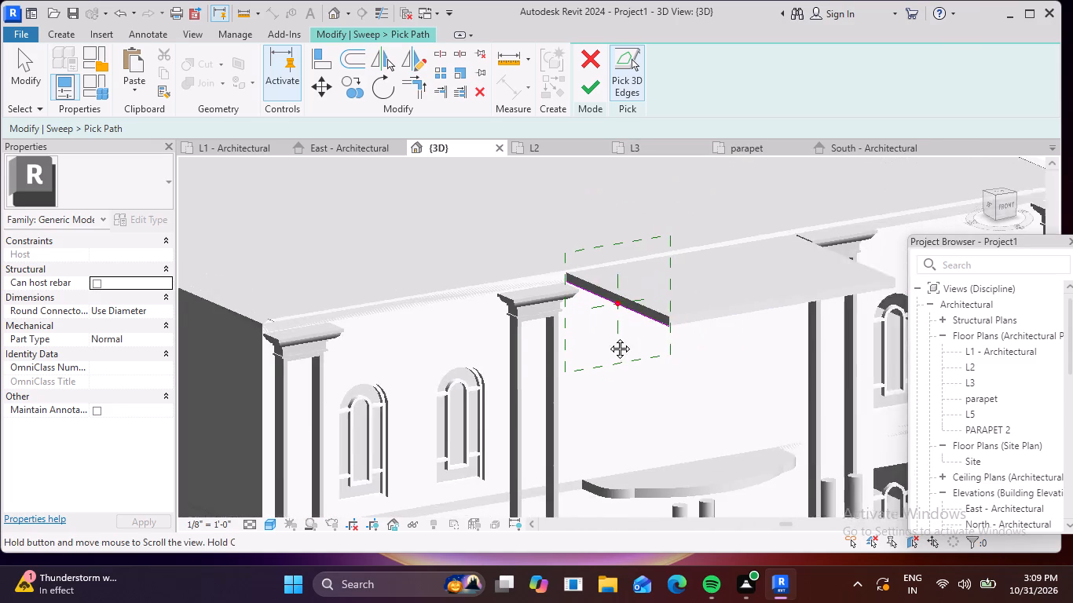
middle_click_drag(608, 337, 603, 337)
scroll(657, 320, "up", 5)
left_click(658, 316)
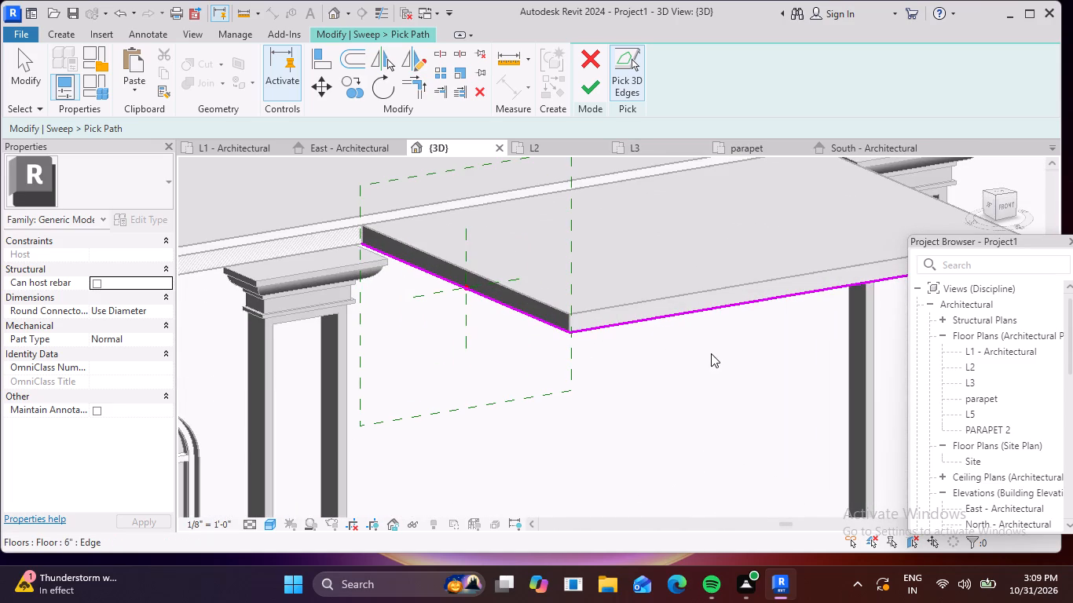
middle_click_drag(718, 341, 554, 401, "shift")
middle_click_drag(591, 366, 720, 244)
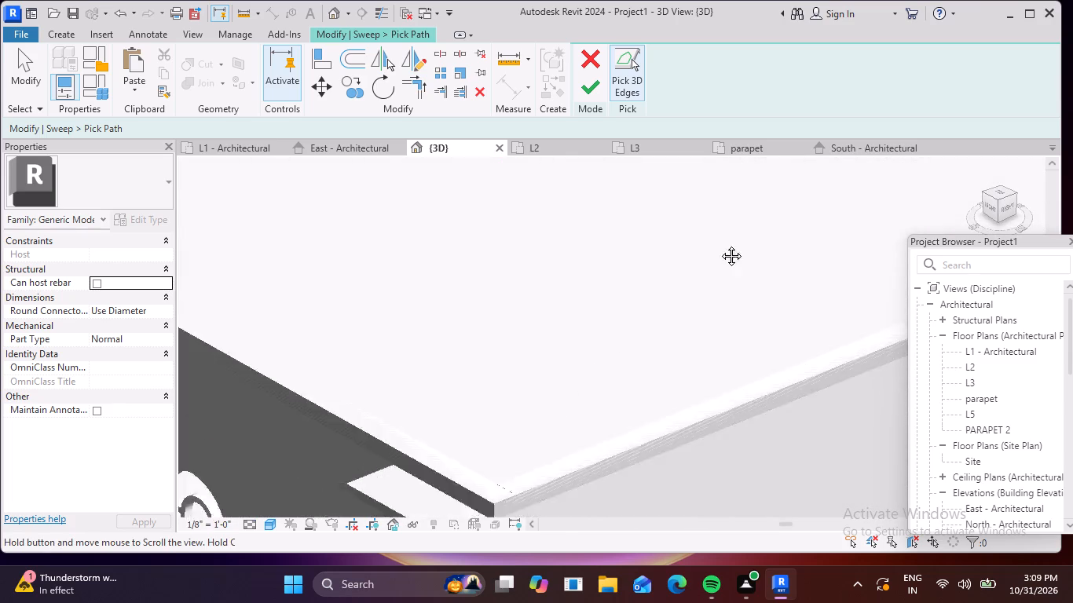
middle_click_drag(720, 244, 862, 151)
middle_click_drag(295, 263, 479, 360)
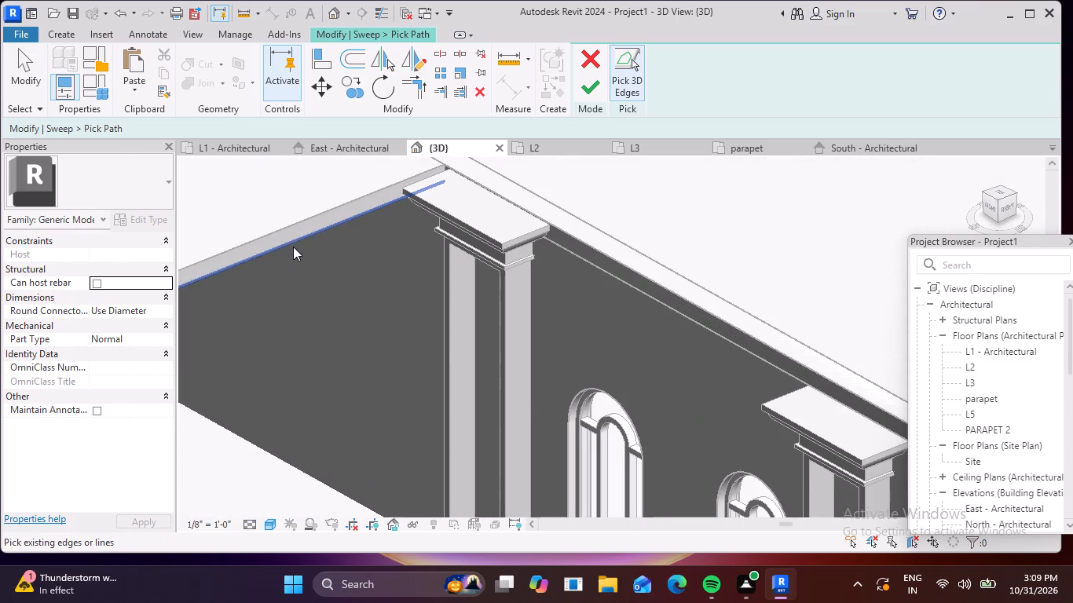
left_click(294, 243)
left_click(588, 91)
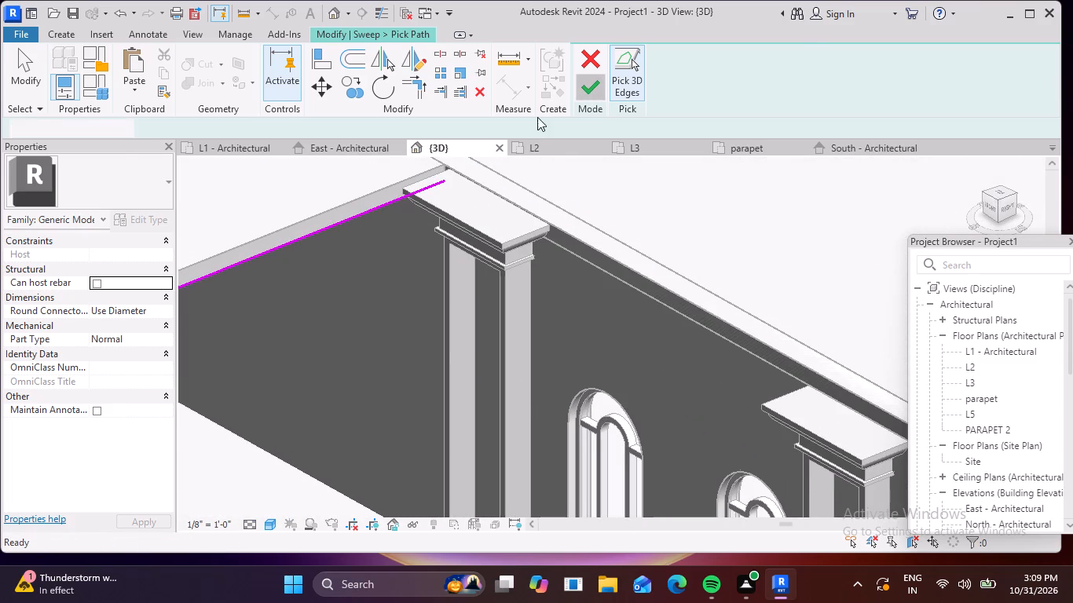
Open the sweep's profile for sketching and face the front view, close to the path's profile origin beside the column capital.
scroll(408, 251, "down", 5)
middle_click_drag(390, 291, 509, 317)
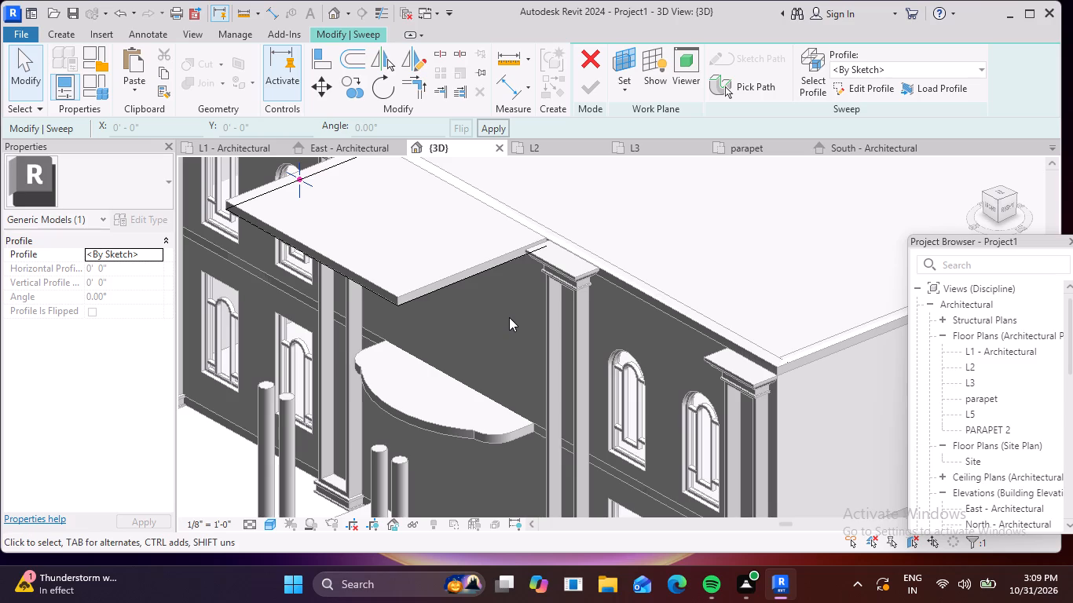
left_click(876, 87)
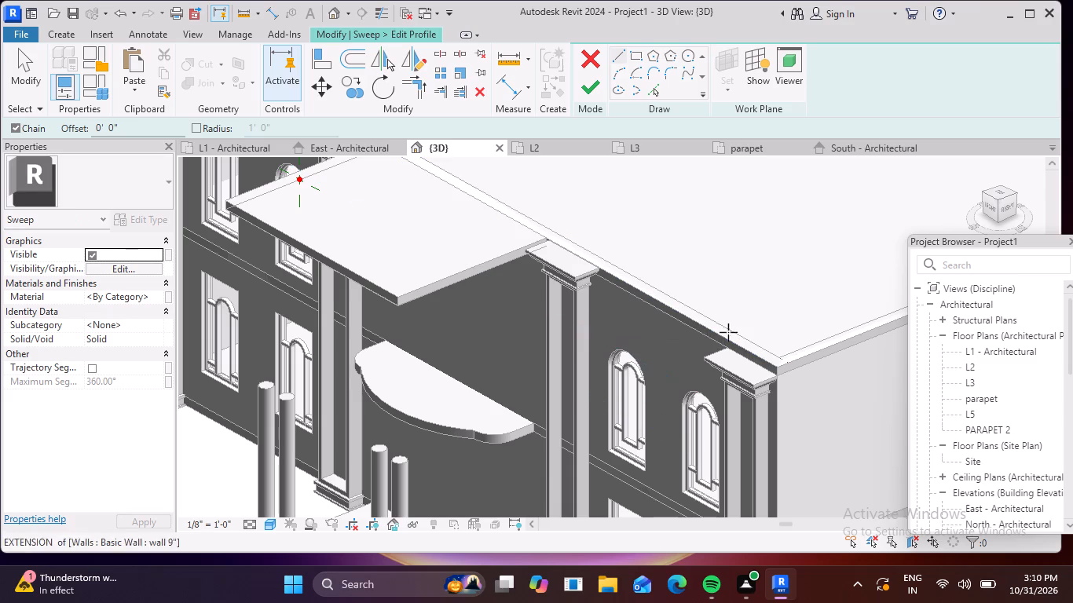
left_click(991, 207)
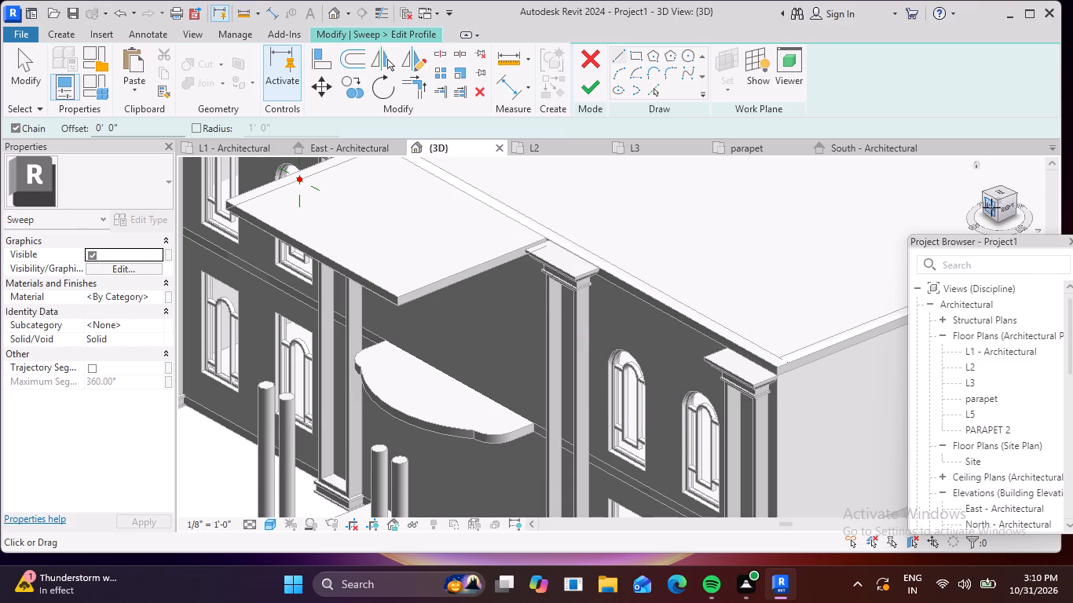
scroll(628, 320, "up", 14)
scroll(580, 403, "up", 5)
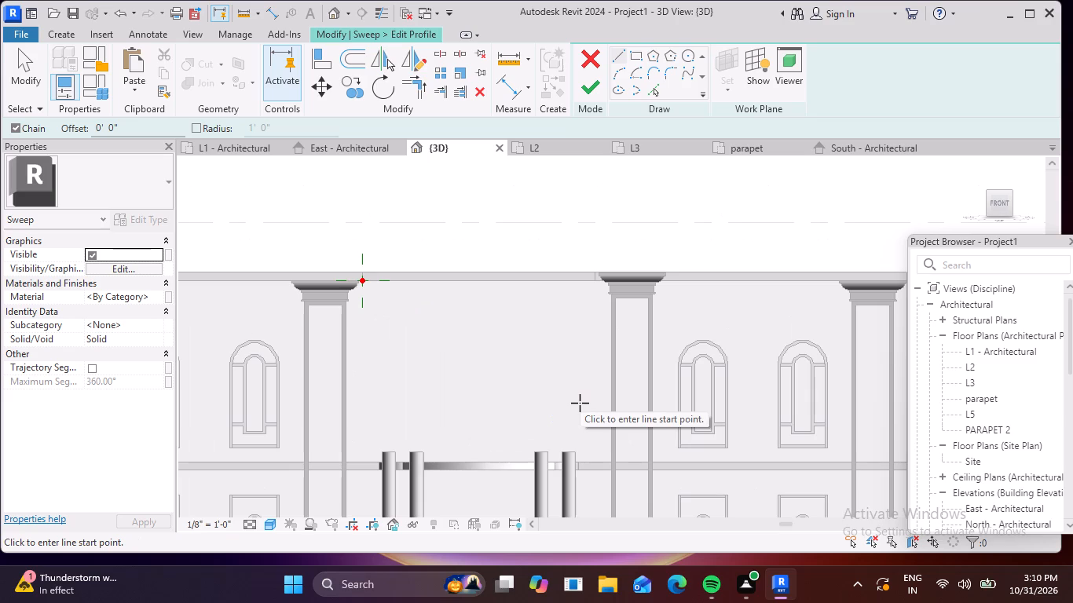
scroll(449, 376, "up", 5)
middle_click_drag(433, 351, 490, 445)
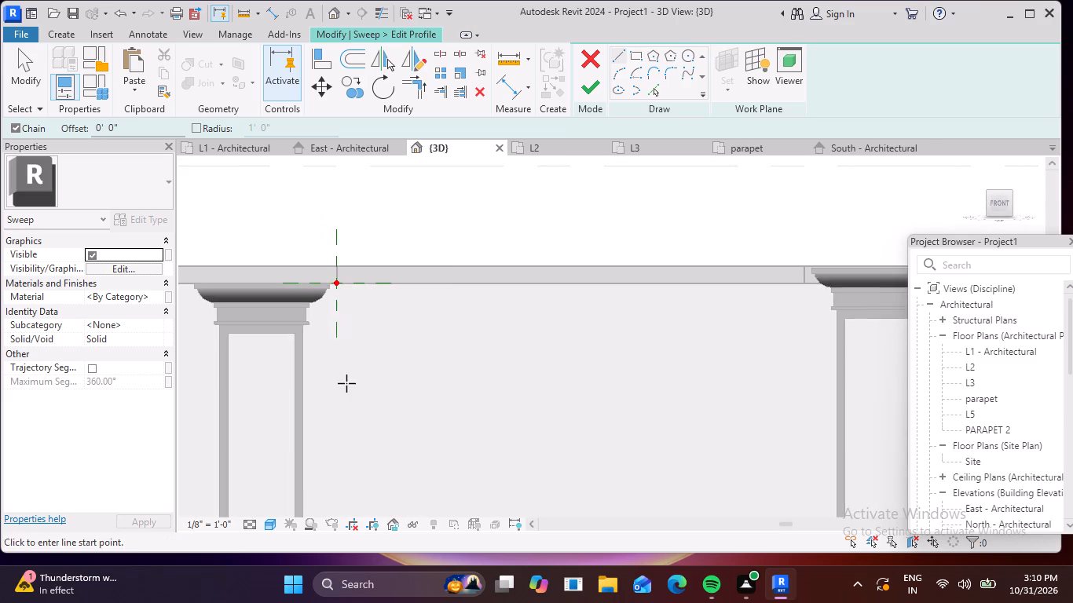
scroll(333, 353, "up", 4)
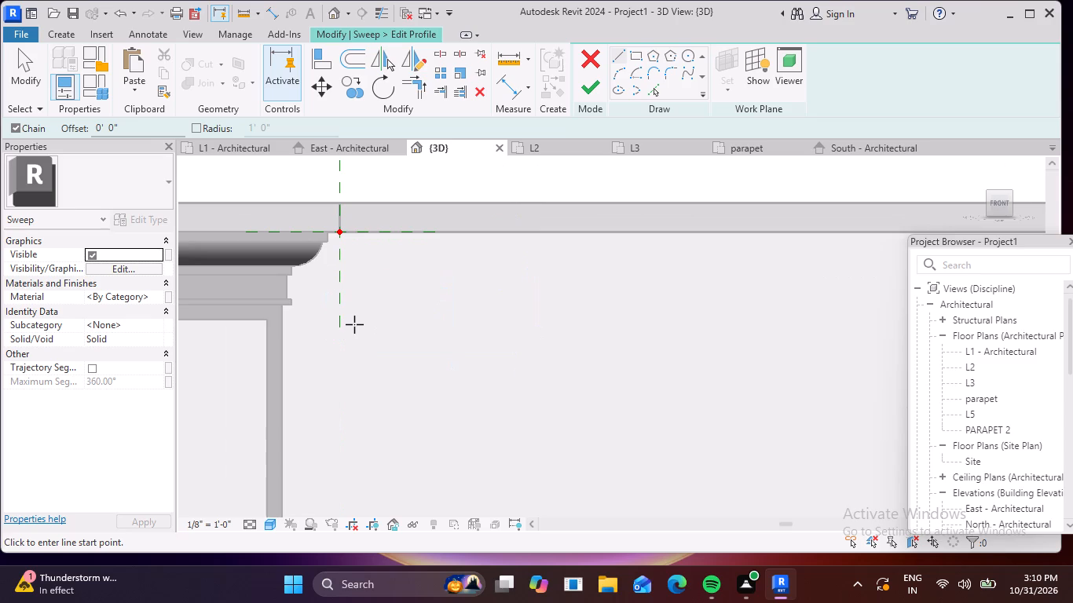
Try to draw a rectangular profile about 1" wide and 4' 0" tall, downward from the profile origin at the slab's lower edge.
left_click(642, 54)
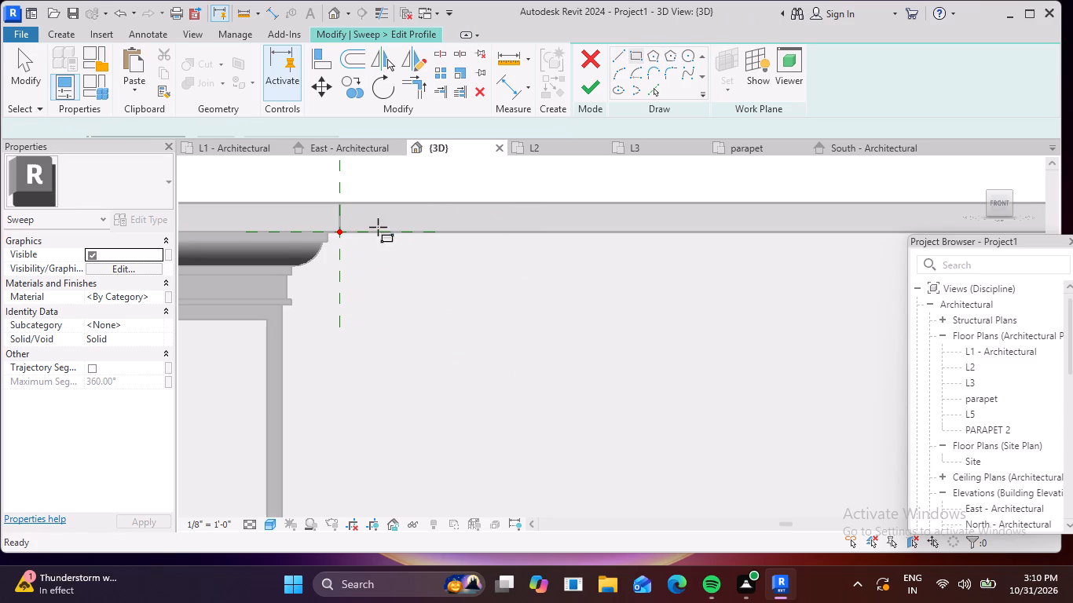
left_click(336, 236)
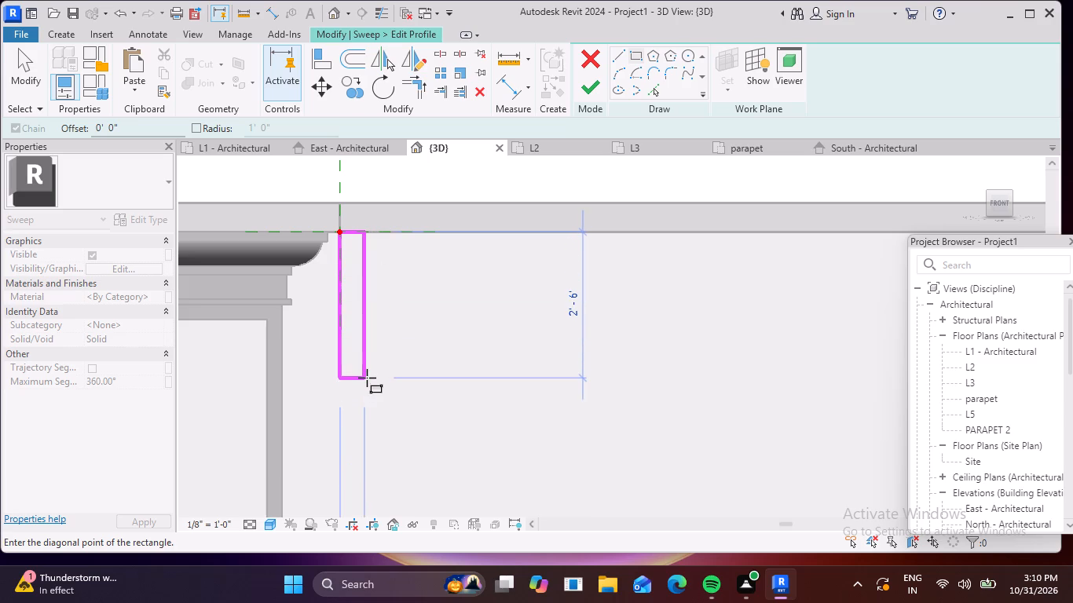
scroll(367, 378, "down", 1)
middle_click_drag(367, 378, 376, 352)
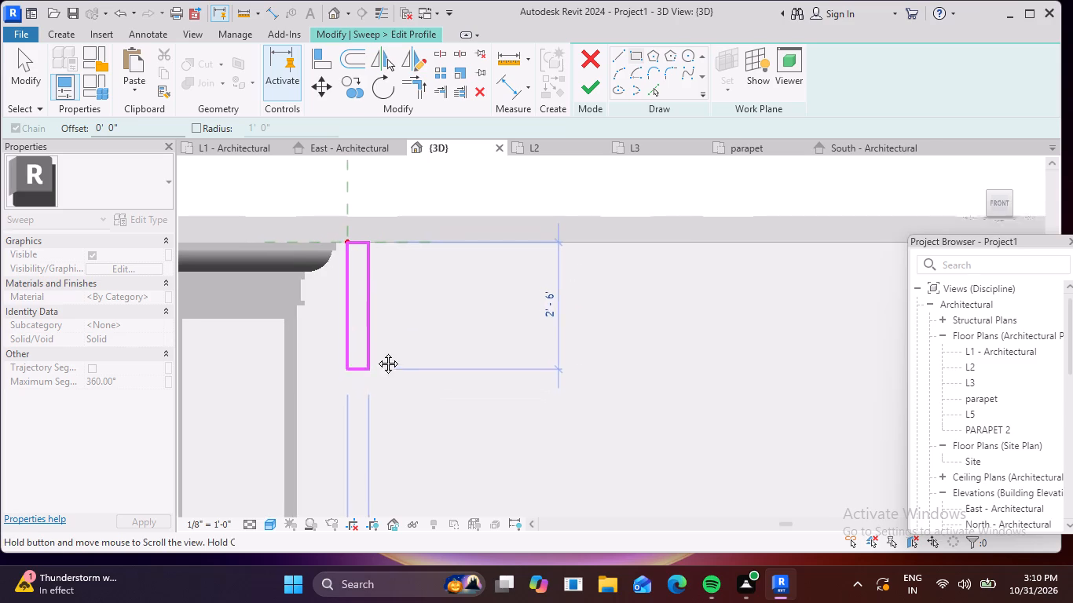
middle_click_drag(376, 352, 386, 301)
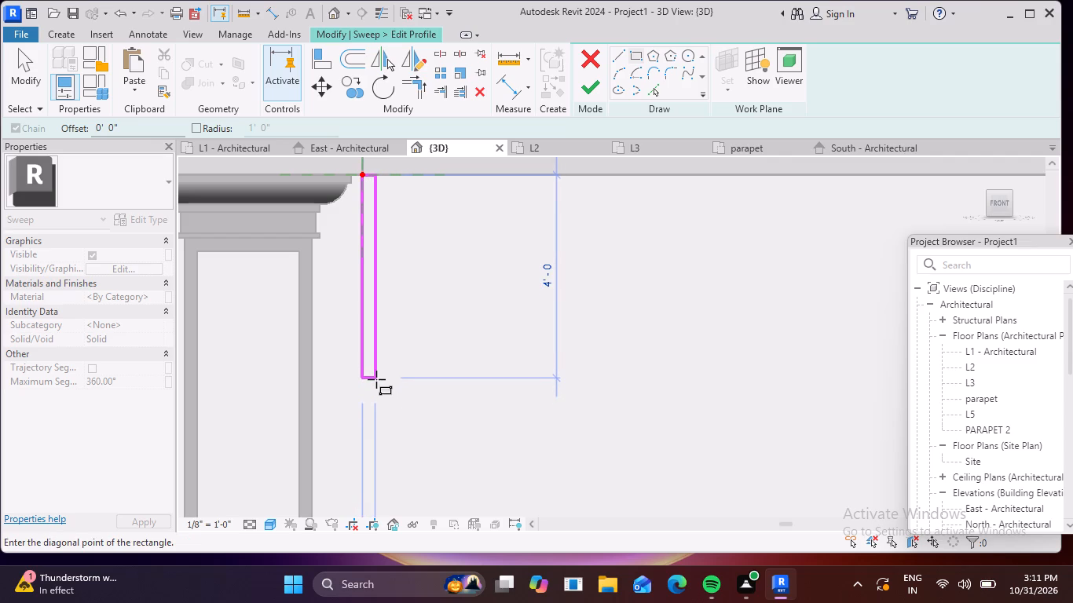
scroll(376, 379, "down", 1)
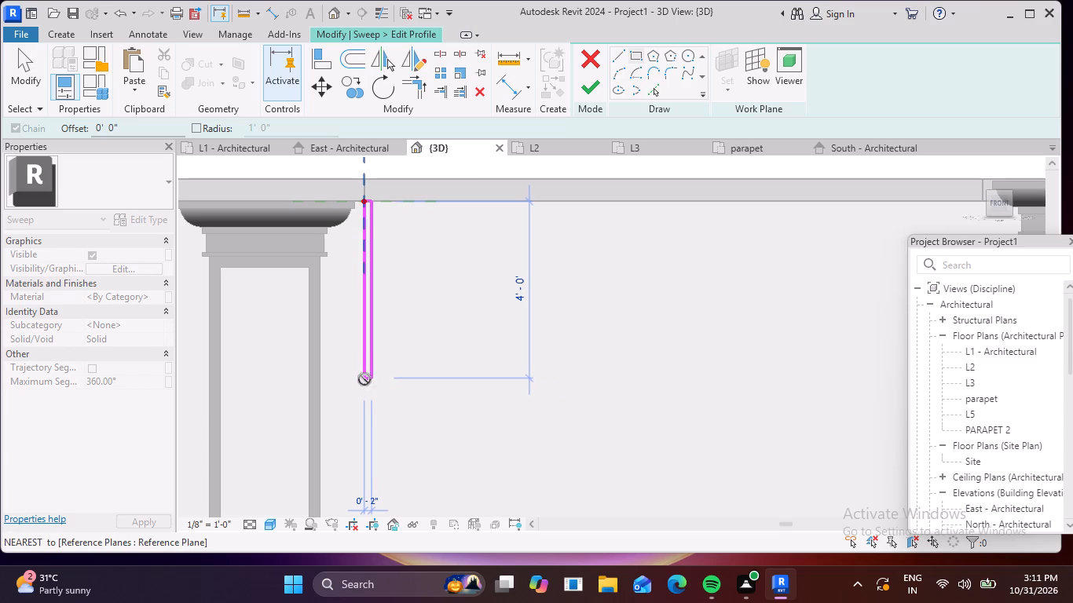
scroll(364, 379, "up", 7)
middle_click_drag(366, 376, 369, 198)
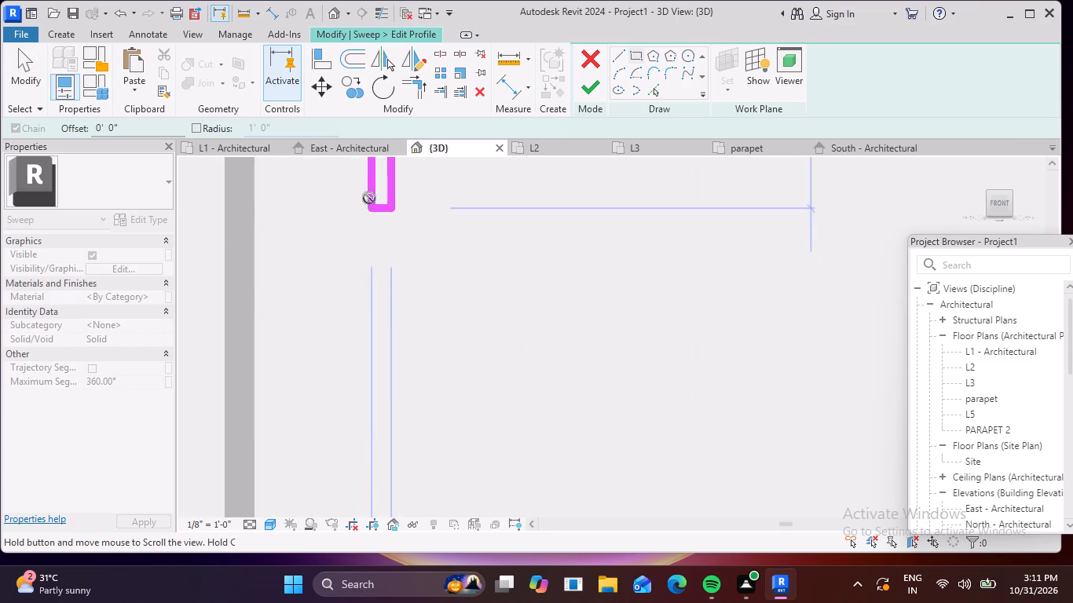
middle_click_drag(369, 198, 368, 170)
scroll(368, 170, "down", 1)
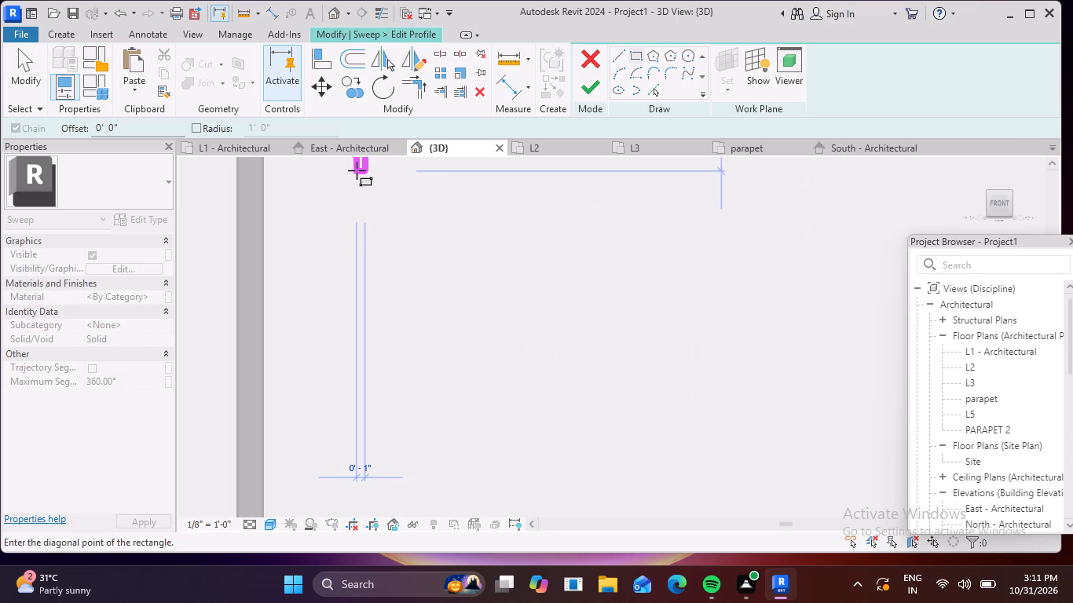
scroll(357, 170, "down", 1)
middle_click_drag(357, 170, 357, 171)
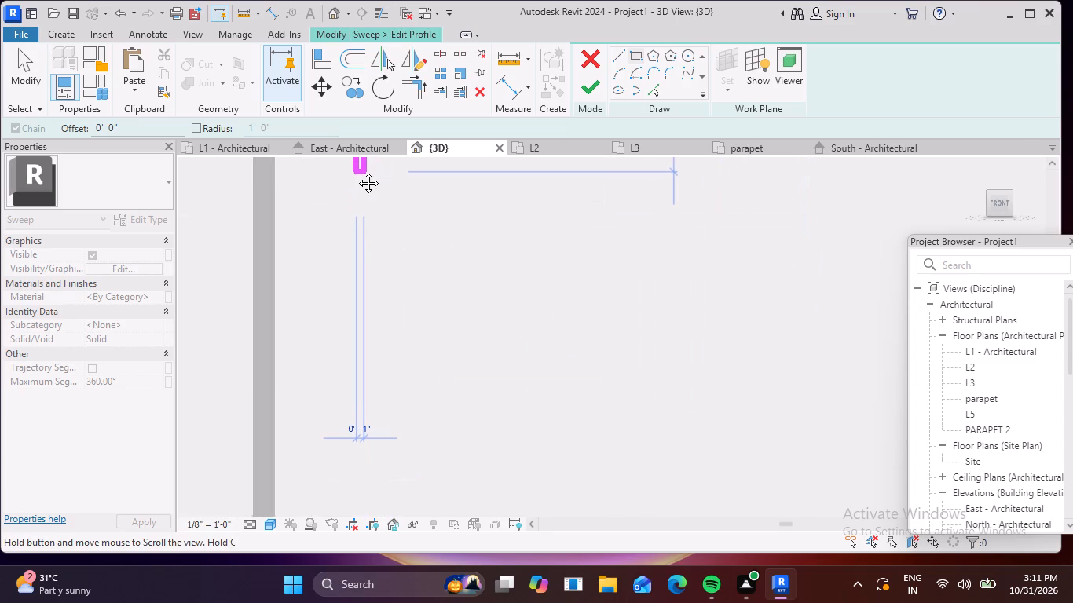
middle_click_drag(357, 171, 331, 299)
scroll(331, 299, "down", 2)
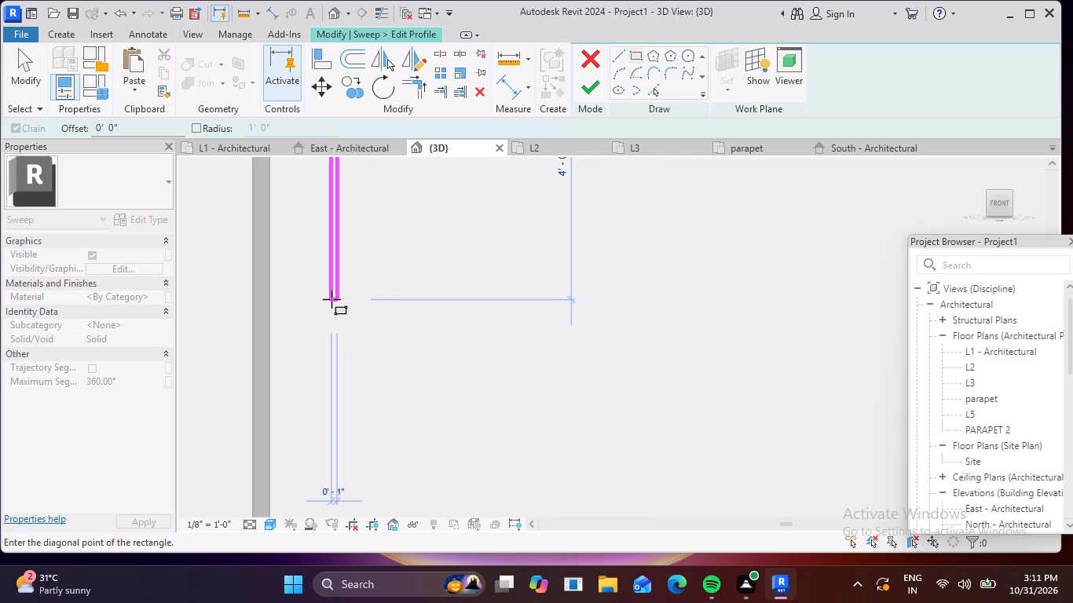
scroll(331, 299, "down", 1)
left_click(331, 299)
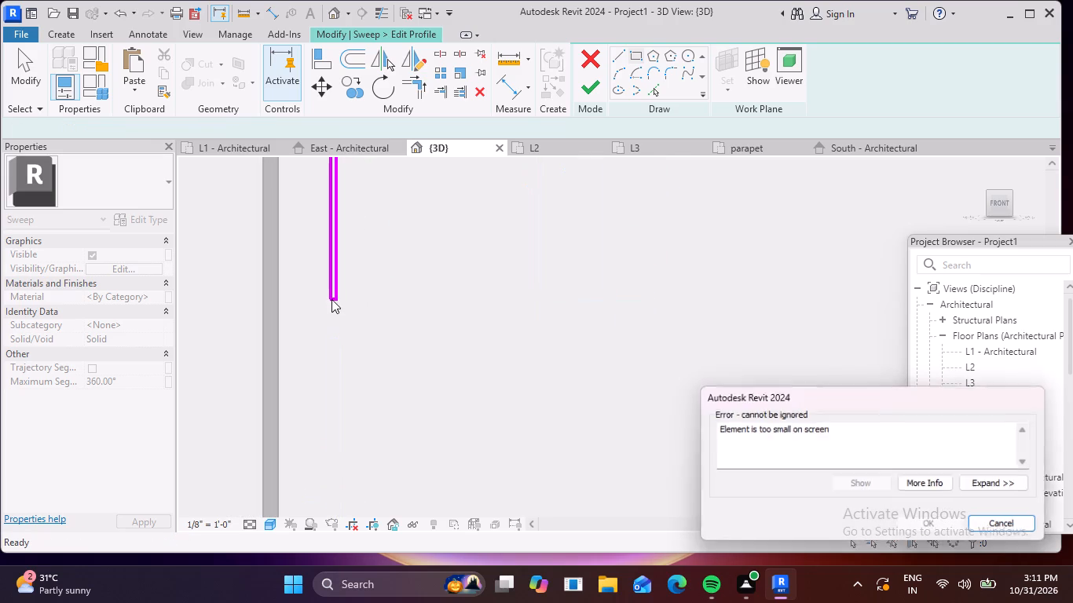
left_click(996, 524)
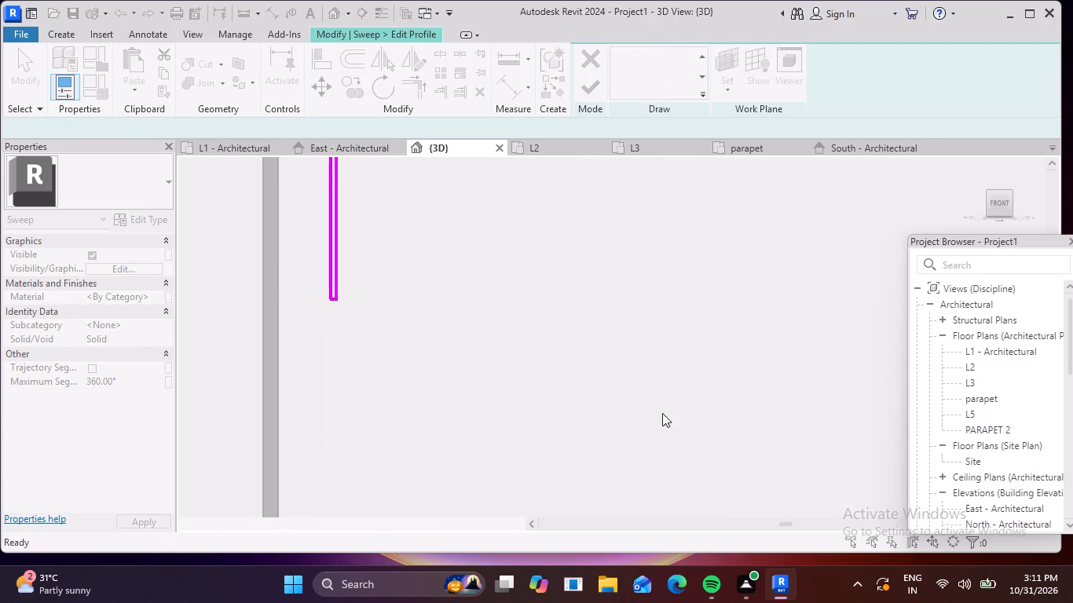
Draw a narrow rectangular profile about 2" wide and 4' 2" tall, hanging down from the profile origin at the slab's lower edge.
scroll(581, 388, "down", 3)
scroll(434, 330, "up", 4)
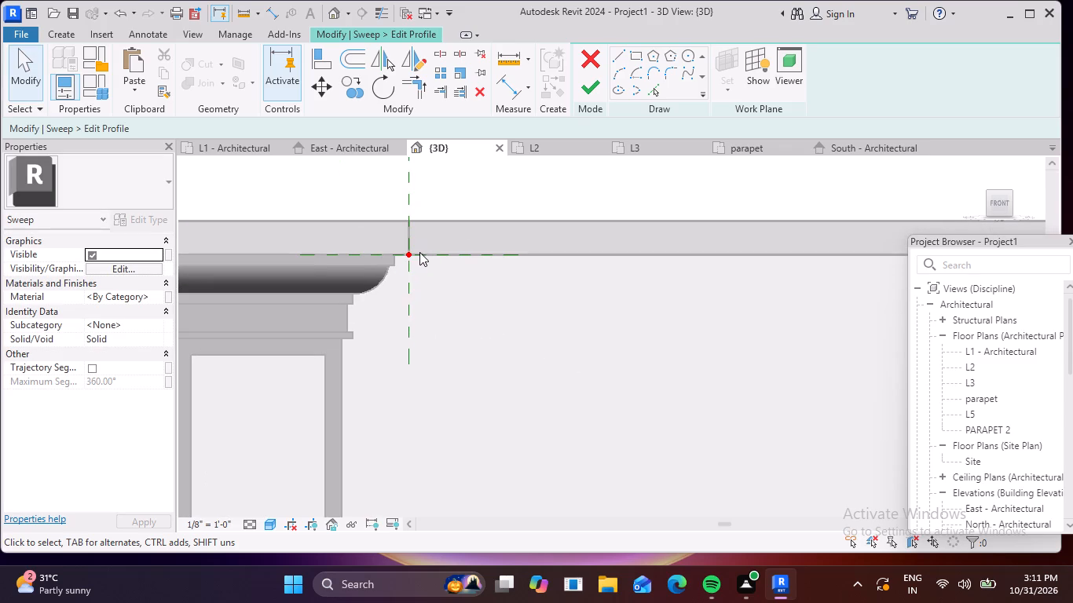
left_click(633, 51)
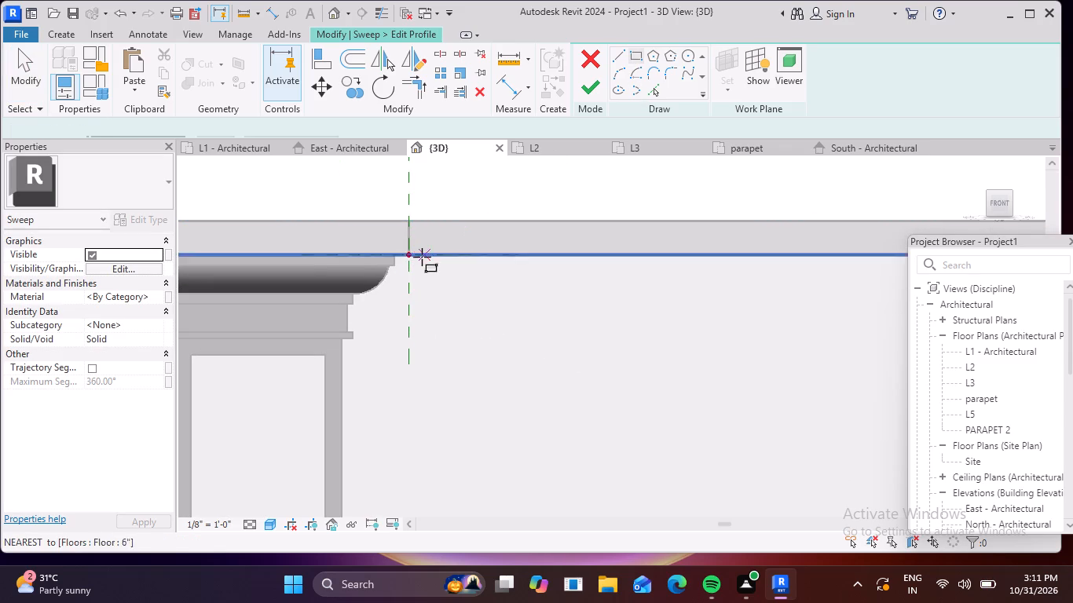
left_click(411, 254)
scroll(434, 363, "down", 3)
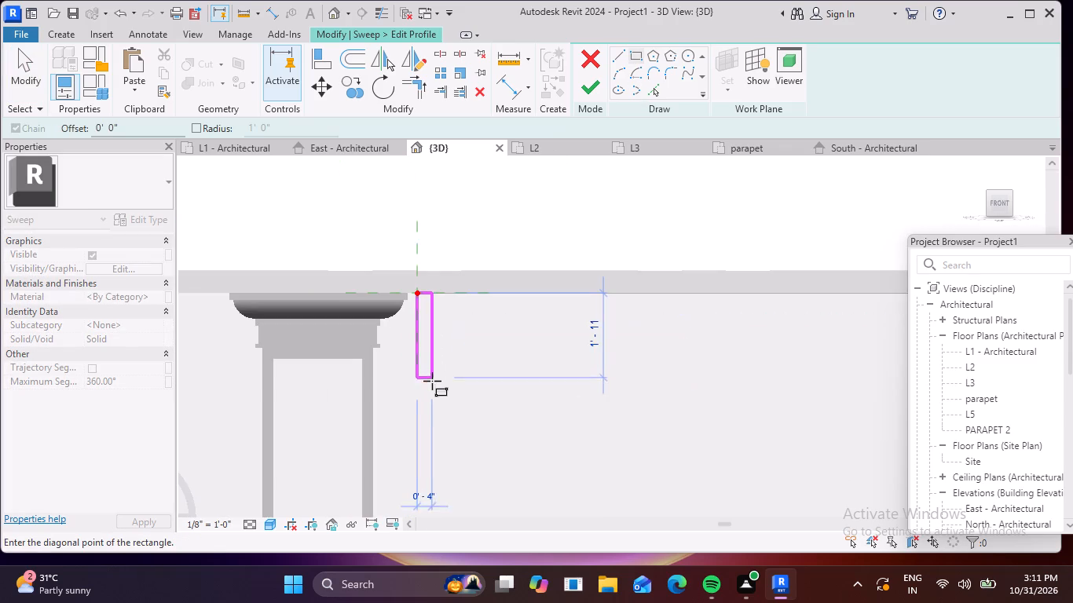
scroll(412, 426, "down", 2)
middle_click_drag(419, 437, 414, 350)
scroll(412, 335, "down", 2)
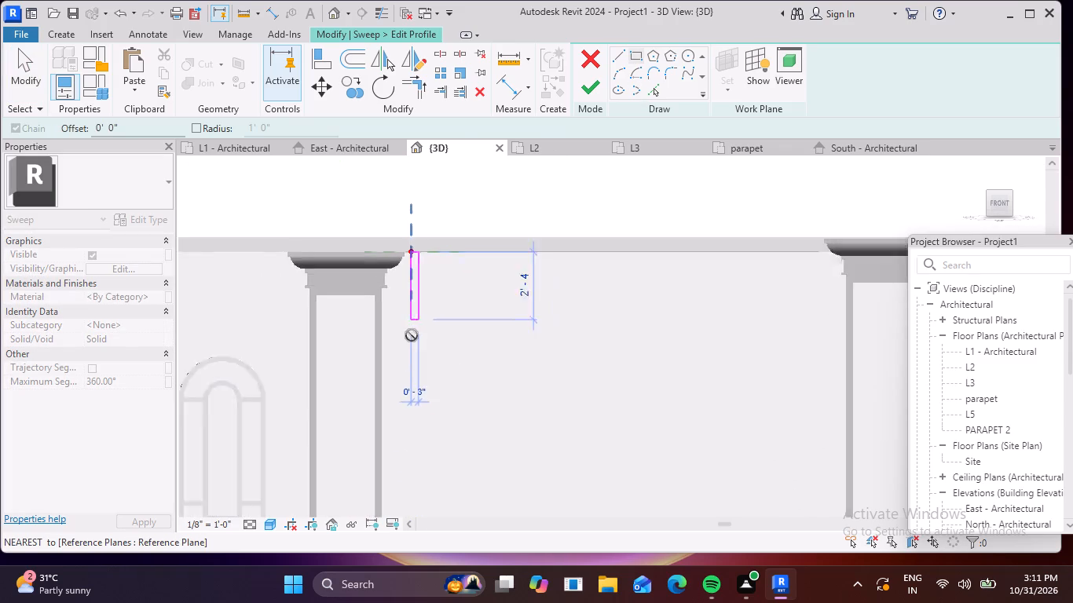
scroll(412, 335, "down", 2)
scroll(412, 328, "up", 12)
middle_click_drag(416, 339, 406, 297)
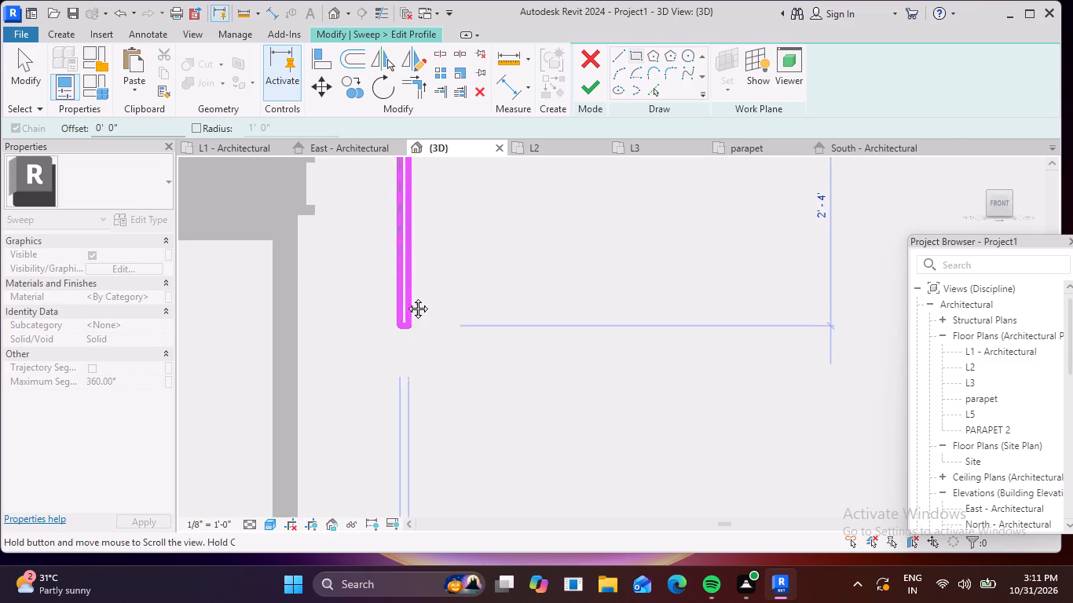
middle_click_drag(406, 297, 407, 189)
scroll(407, 189, "up", 1)
scroll(399, 382, "down", 4)
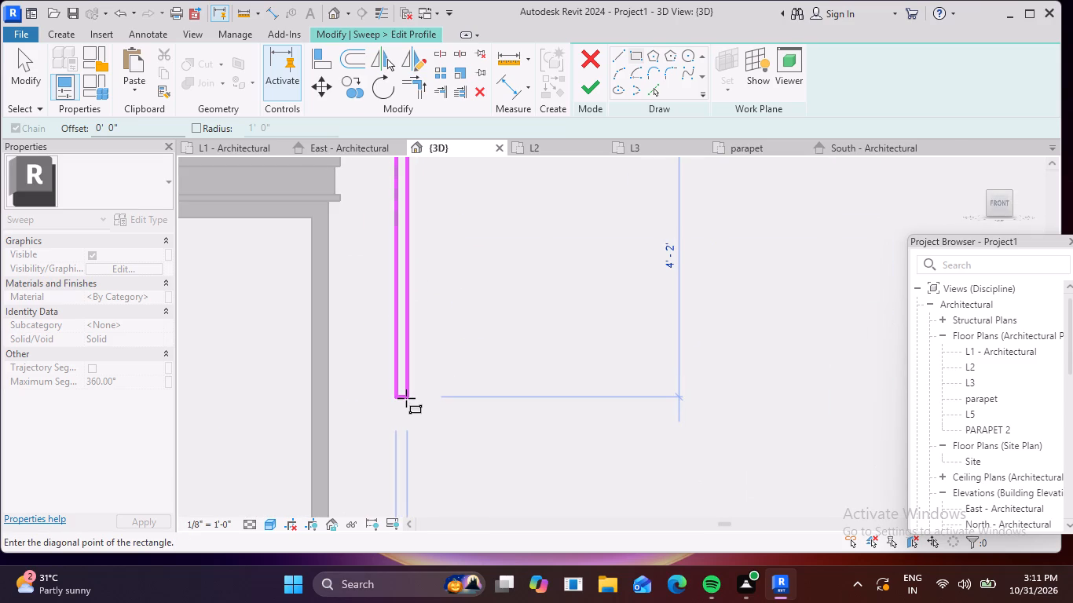
left_click(405, 397)
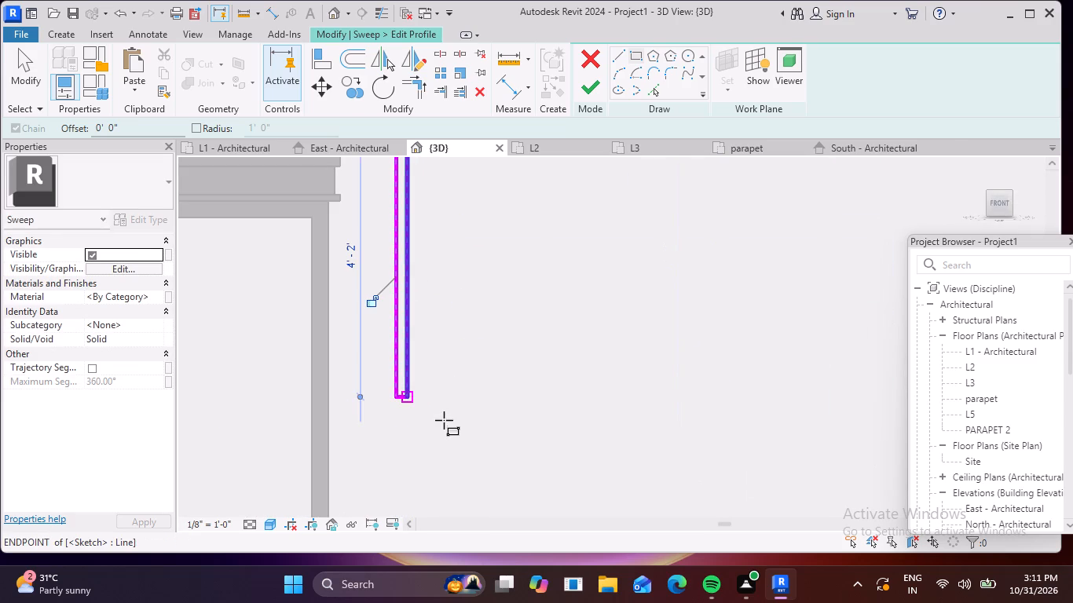
key("Escape")
left_click(407, 382)
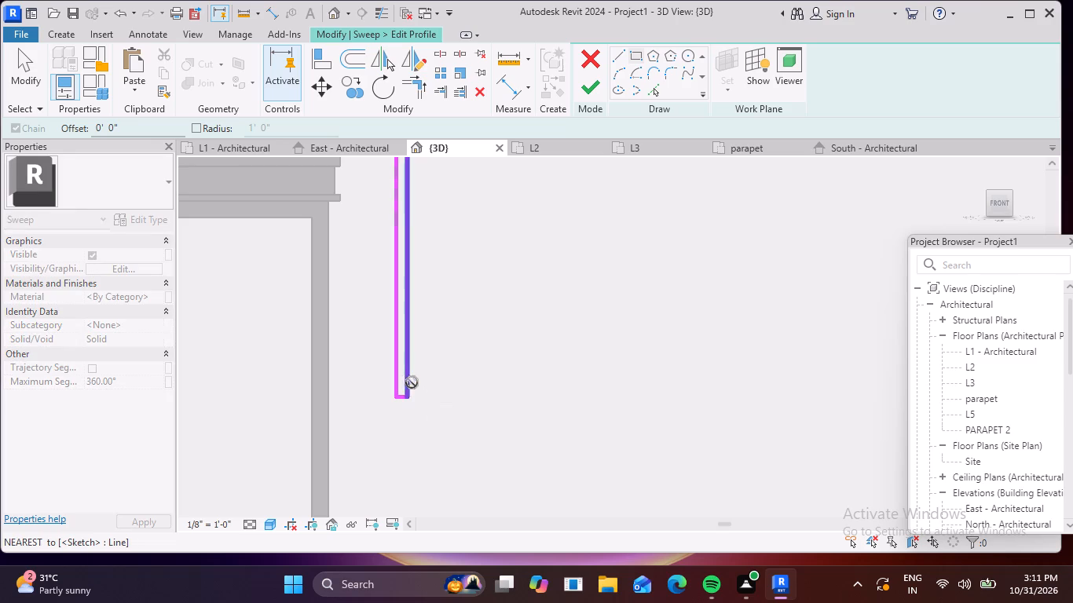
scroll(440, 377, "down", 4)
key("Escape")
key("Escape")
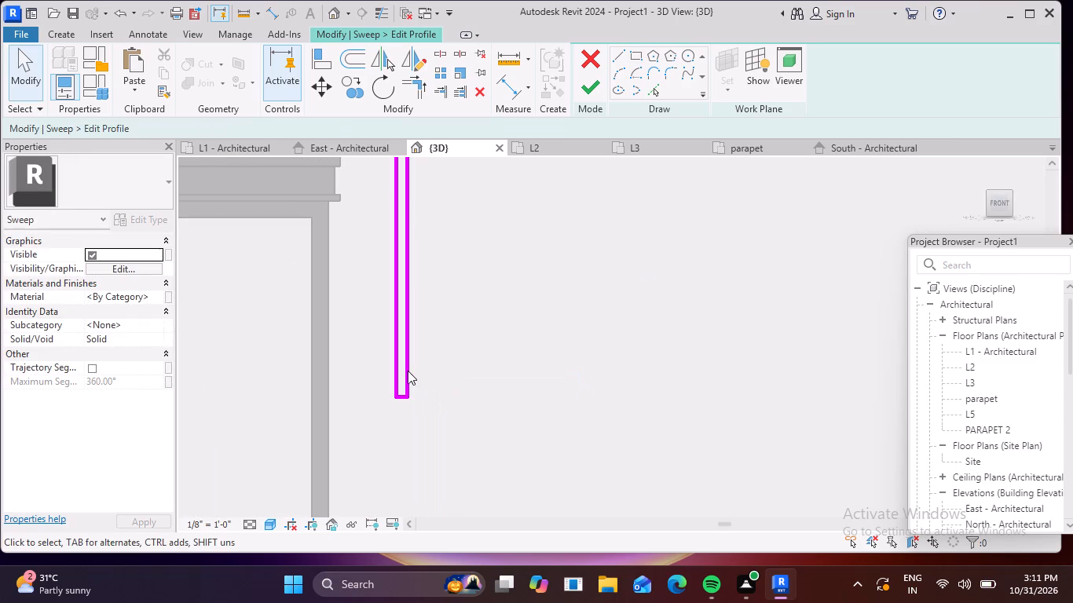
Set the profile rectangle's width to 1" by adjusting its long outer edge away from the profile origin.
left_click(408, 370)
scroll(434, 357, "down", 5)
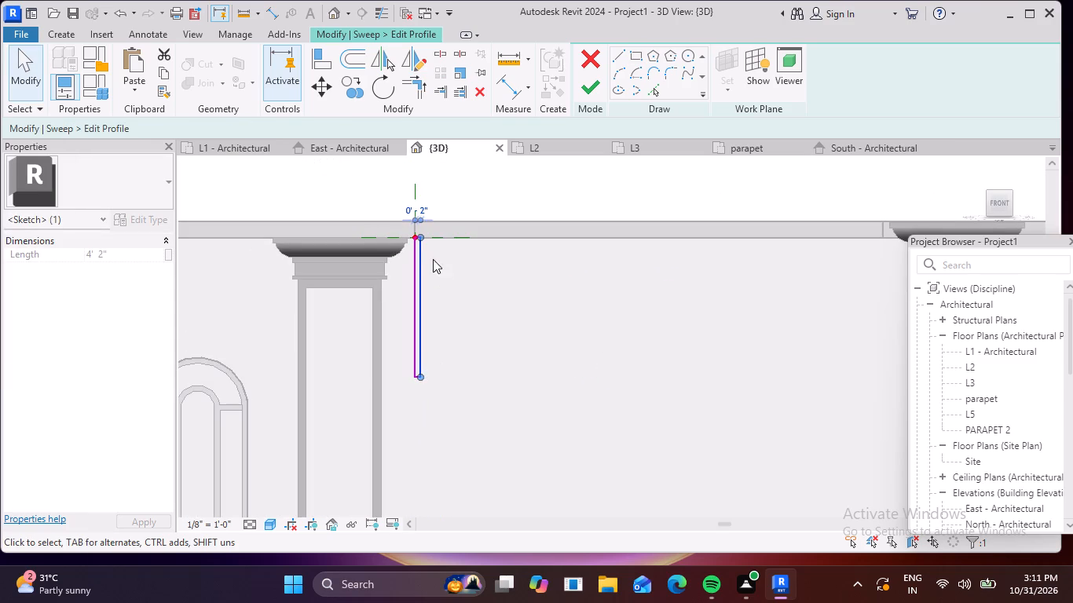
scroll(416, 213, "up", 12)
double_click(389, 264)
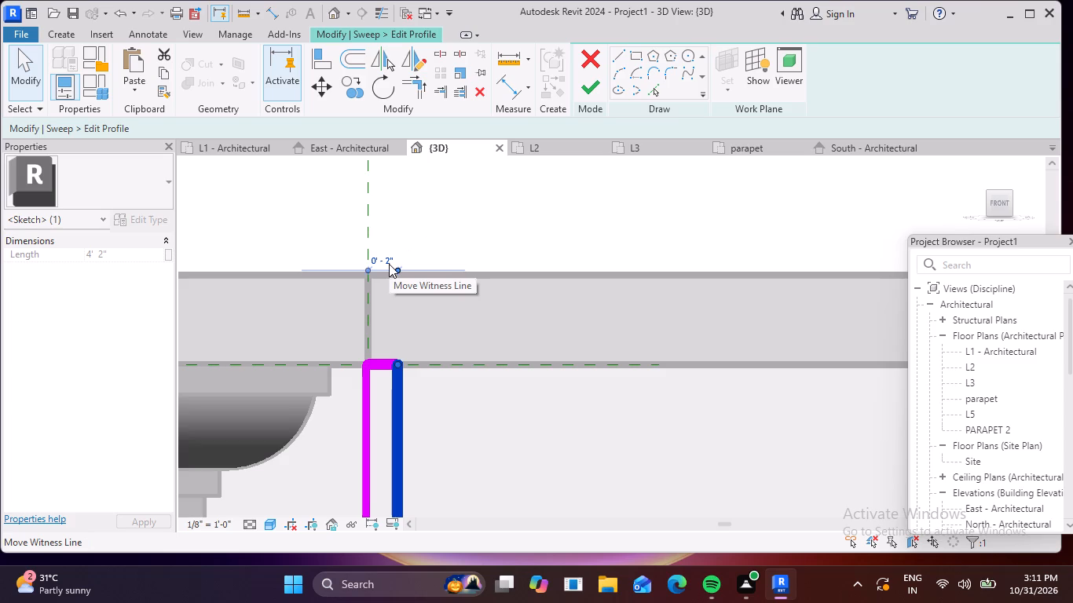
scroll(389, 264, "up", 3)
left_click(389, 264)
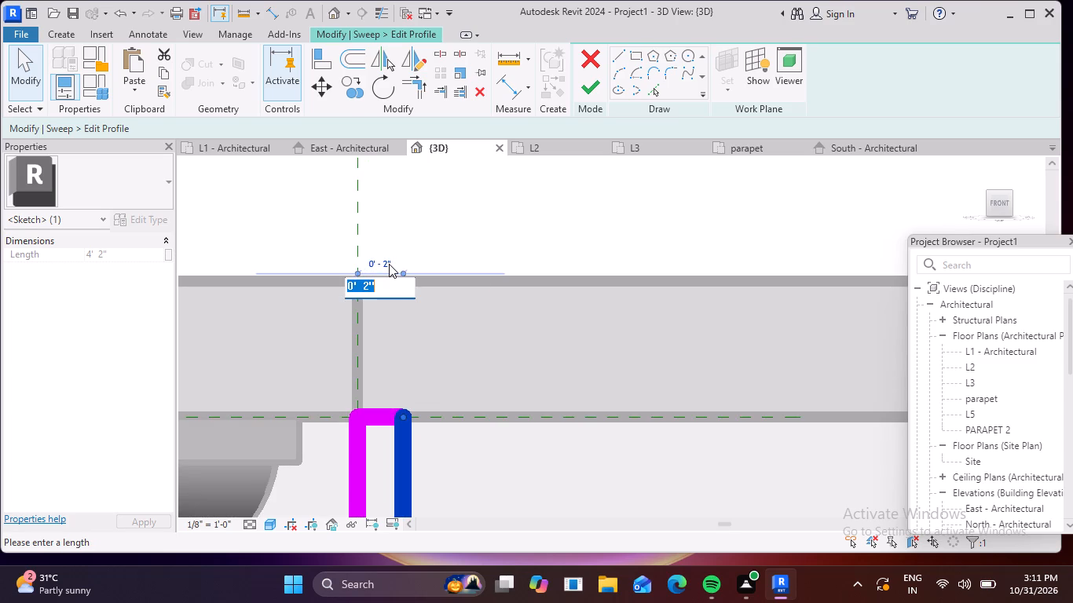
key("BackSpace")
type("1\"")
key("Return")
scroll(389, 264, "down", 5)
scroll(476, 375, "down", 1)
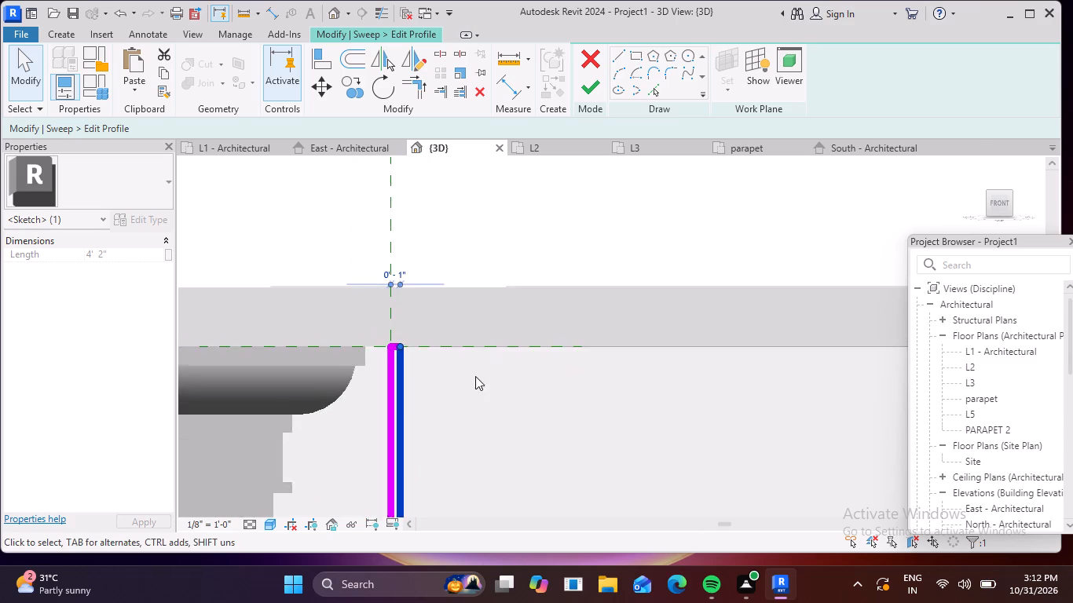
middle_click_drag(475, 376, 434, 255)
key("Escape")
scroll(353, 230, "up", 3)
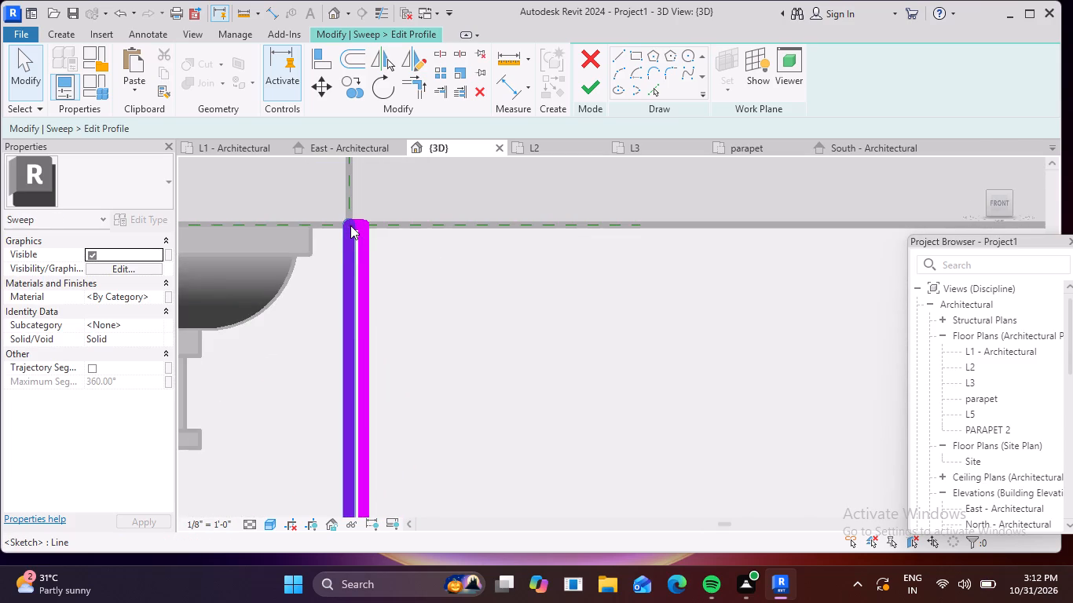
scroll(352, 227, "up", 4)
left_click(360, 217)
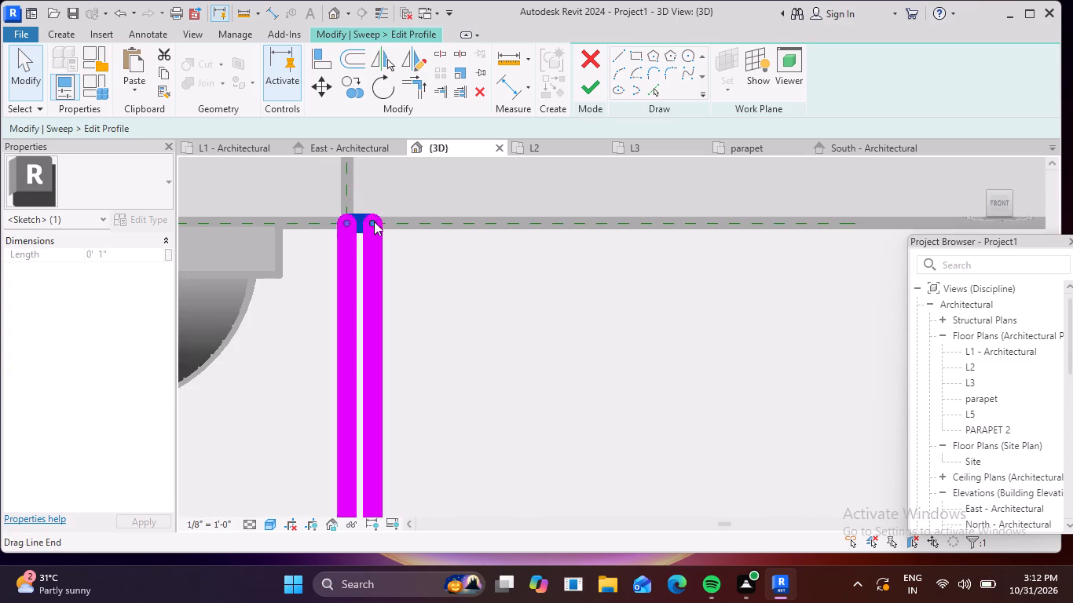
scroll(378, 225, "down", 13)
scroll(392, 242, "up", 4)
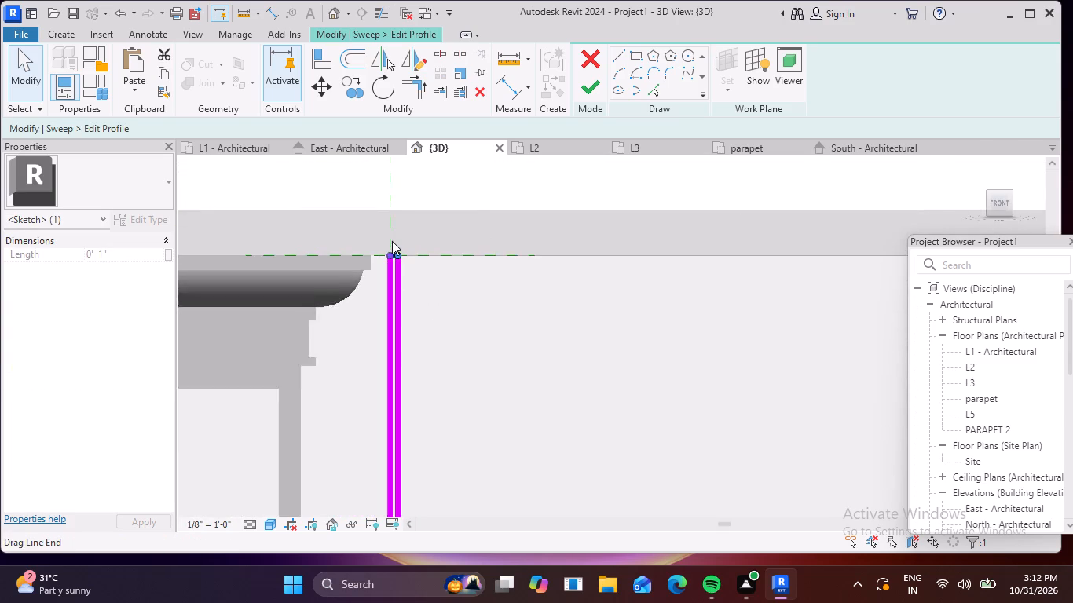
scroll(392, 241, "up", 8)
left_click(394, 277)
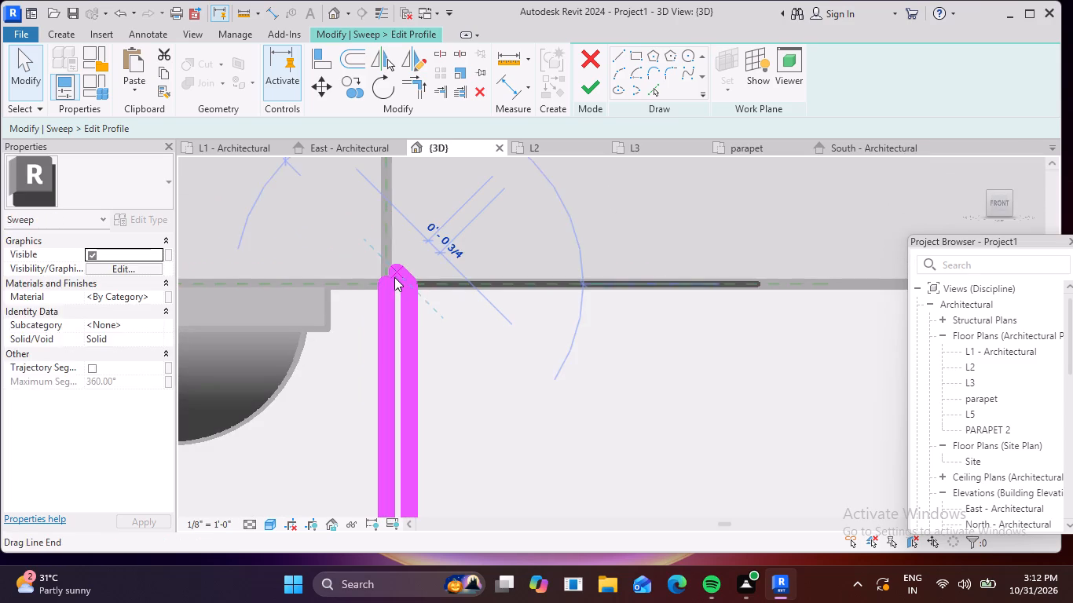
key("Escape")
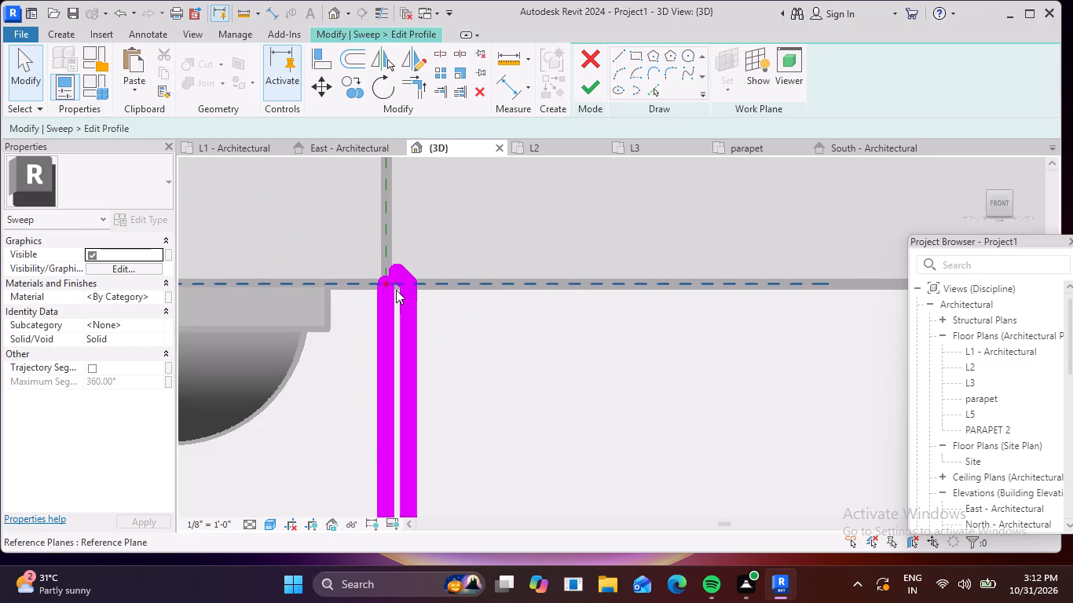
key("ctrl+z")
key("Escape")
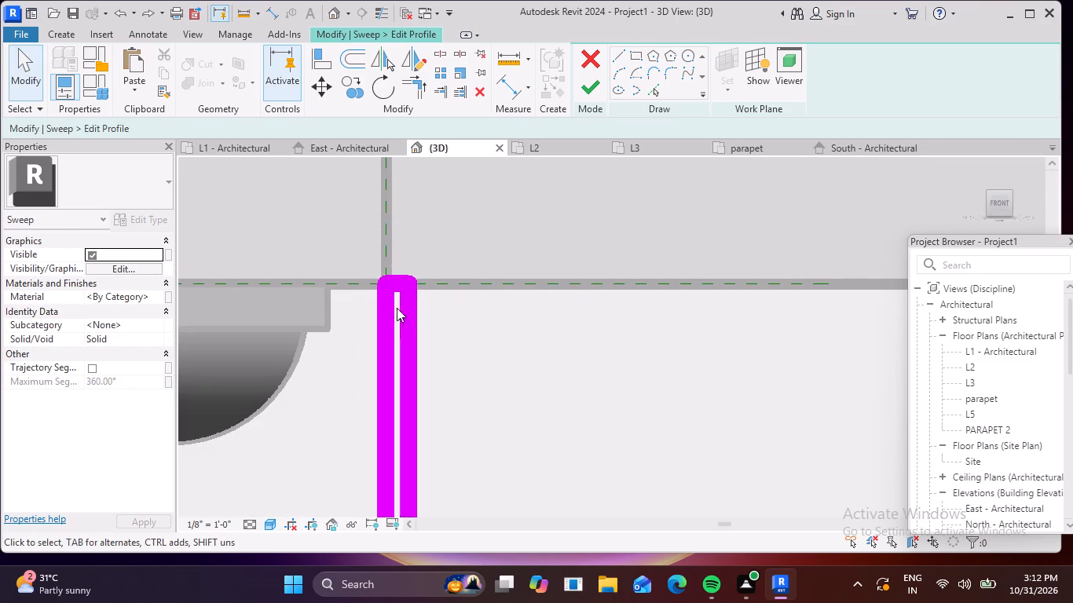
Examine the narrow profile rectangle's lower end and its overall proportions beside the column.
scroll(408, 304, "down", 12)
middle_click_drag(449, 480, 448, 358)
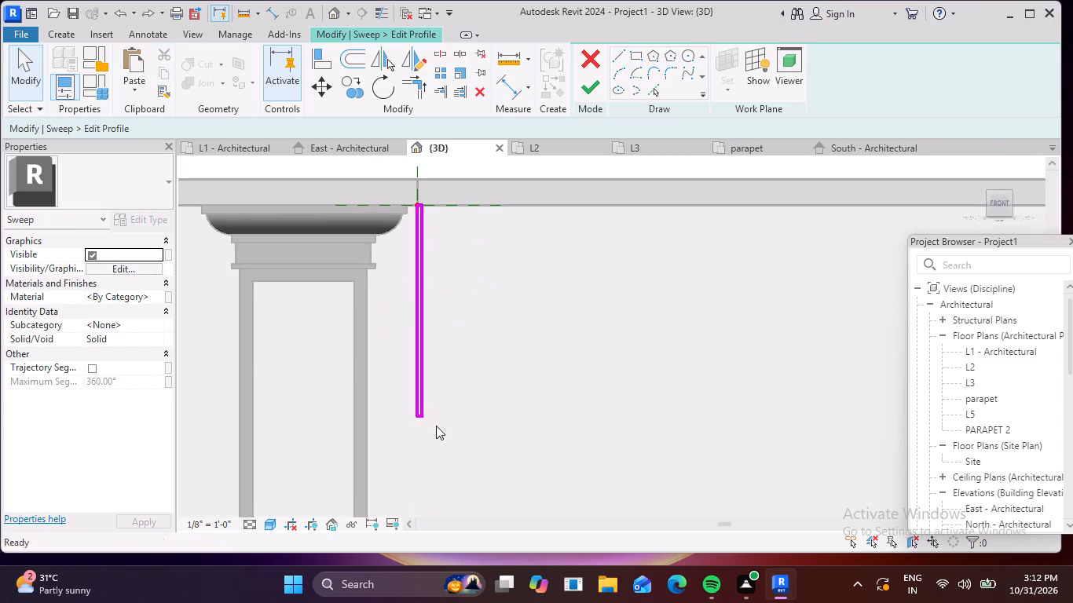
key("Escape")
key("Escape")
scroll(423, 416, "up", 13)
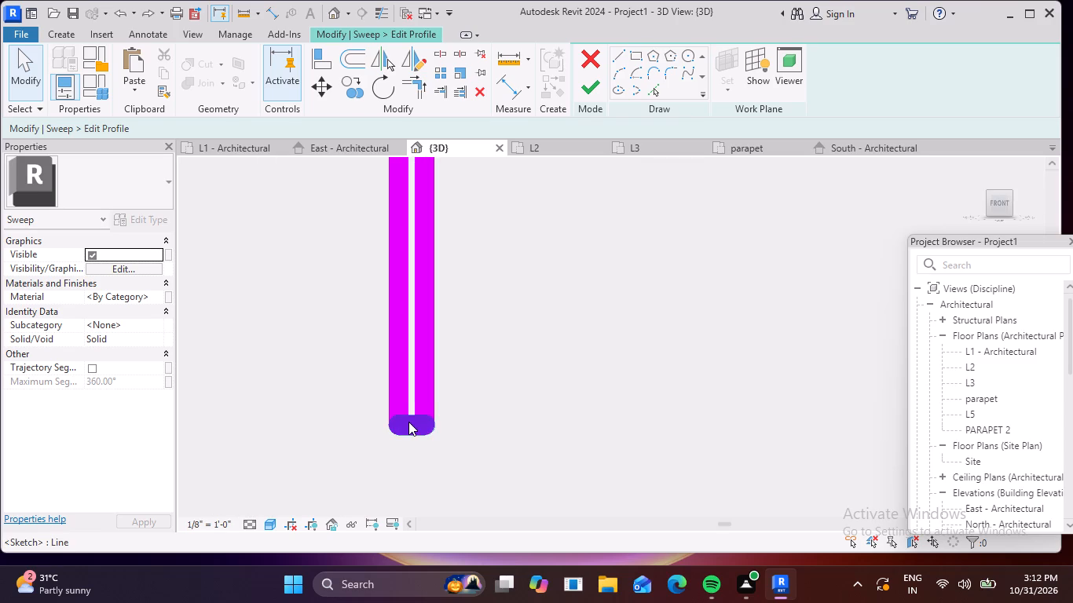
left_click(408, 422)
scroll(408, 422, "down", 14)
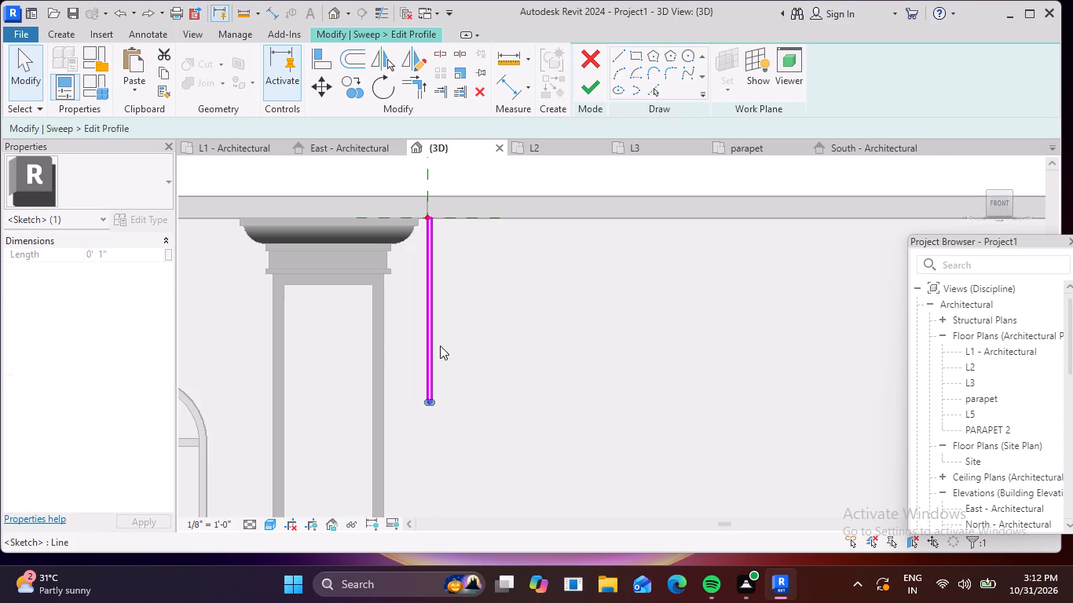
scroll(450, 298, "down", 4)
middle_click_drag(468, 302, 456, 365)
Set the profile rectangle's width to 10" by adjusting its long outer edge away from the profile origin.
scroll(452, 366, "up", 10)
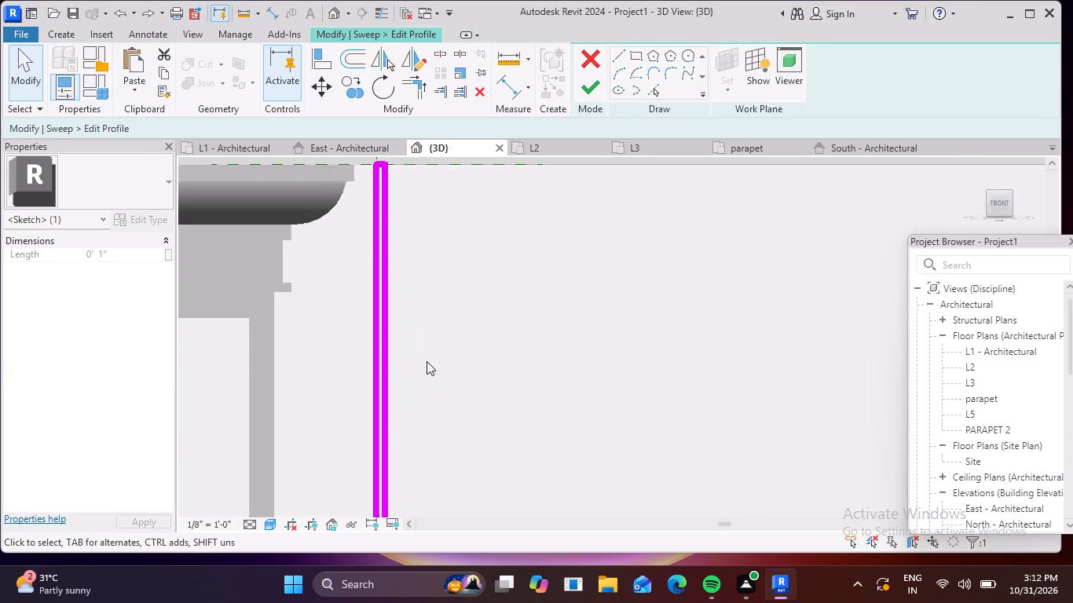
scroll(415, 370, "up", 5)
left_click(361, 366)
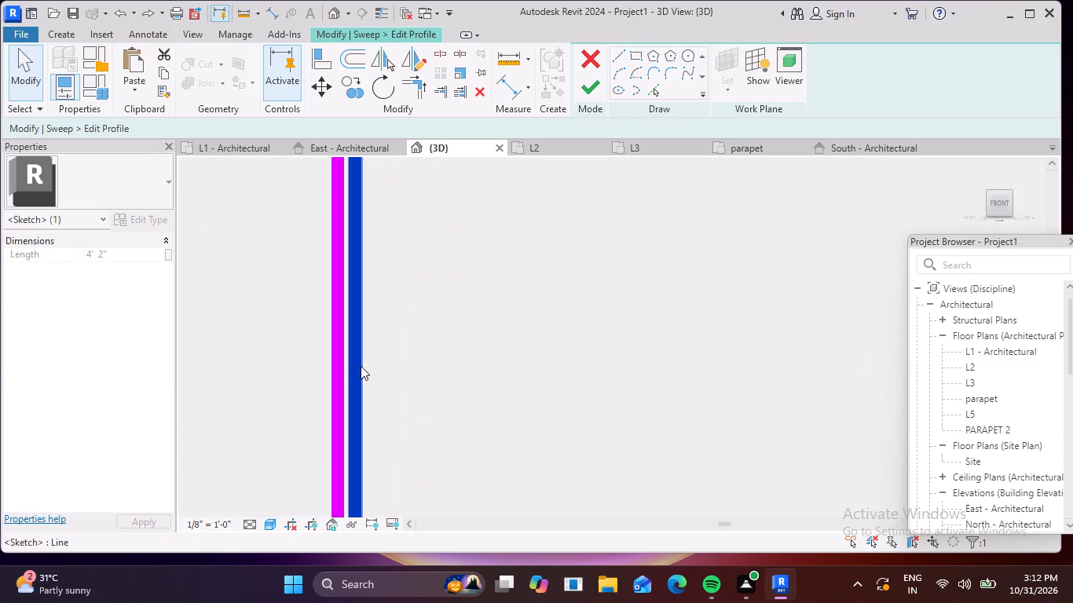
scroll(361, 366, "down", 7)
scroll(408, 320, "down", 3)
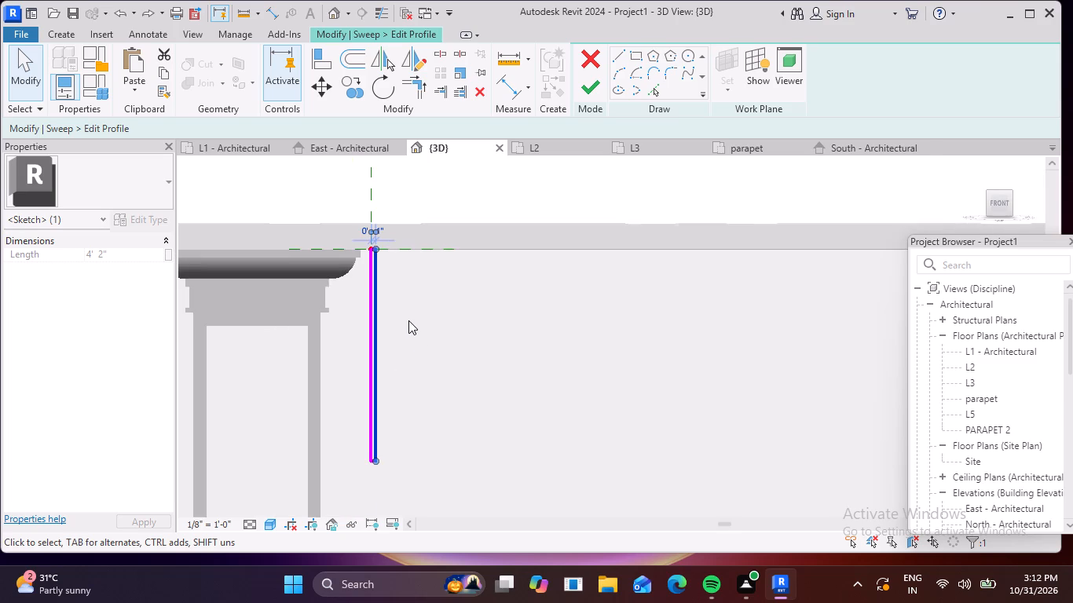
scroll(375, 196, "up", 6)
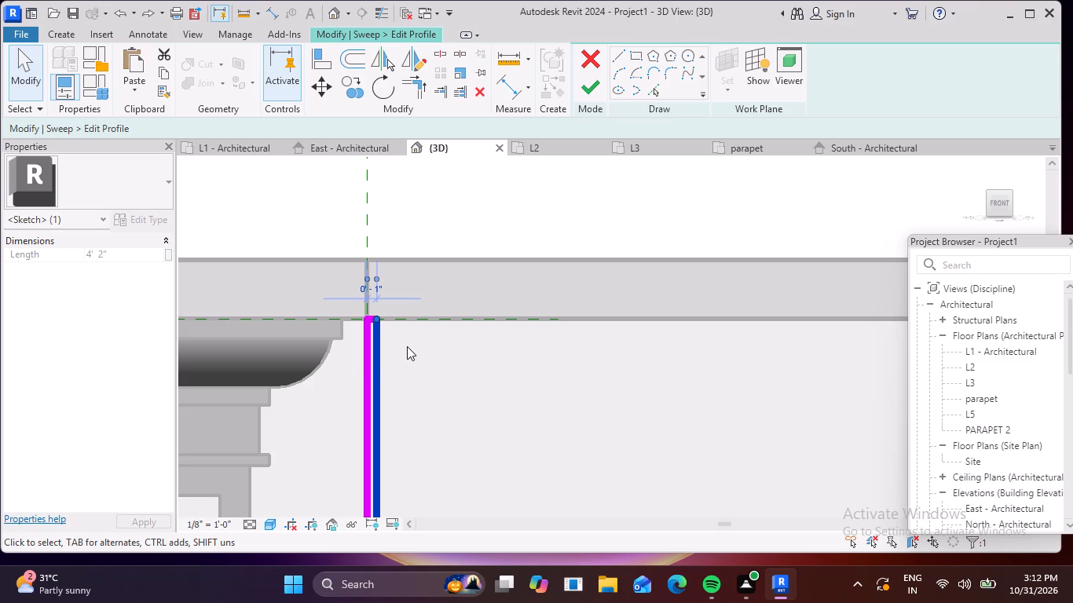
scroll(390, 311, "up", 6)
double_click(361, 279)
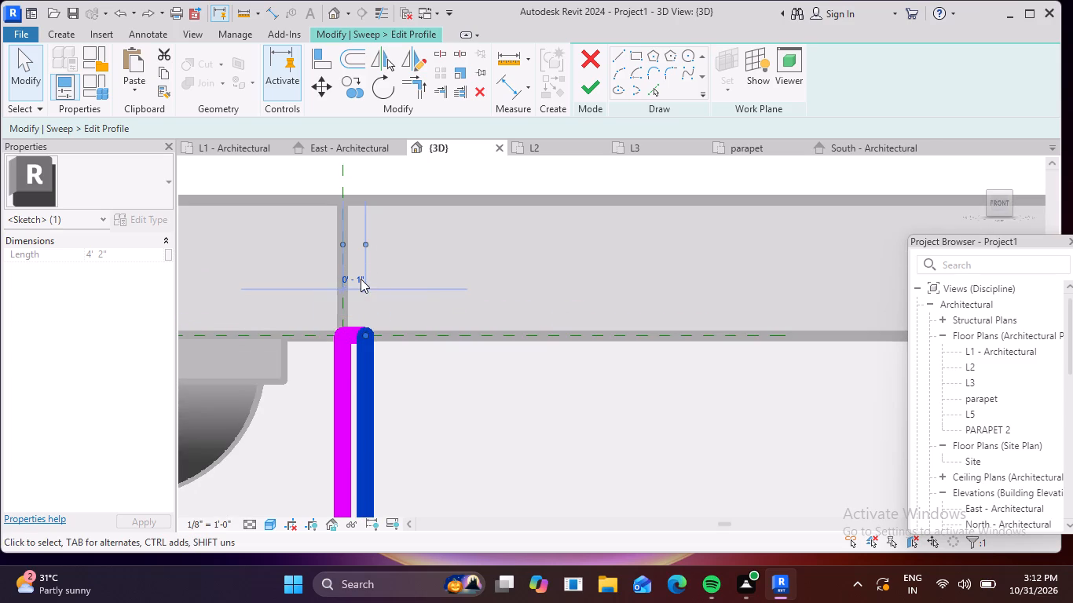
left_click(361, 279)
key("BackSpace")
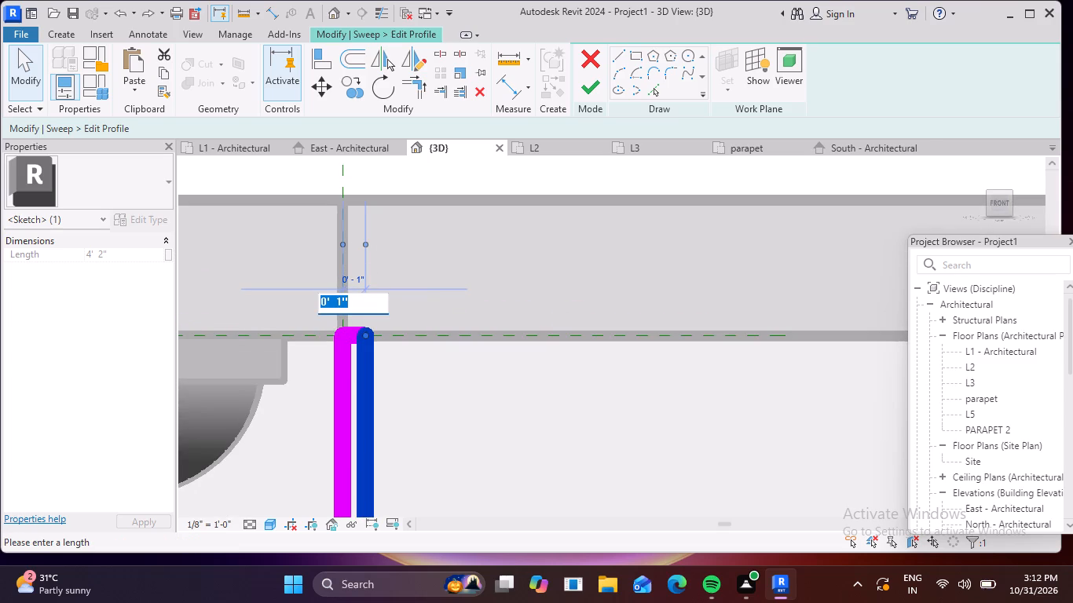
type("10\"")
key("Return")
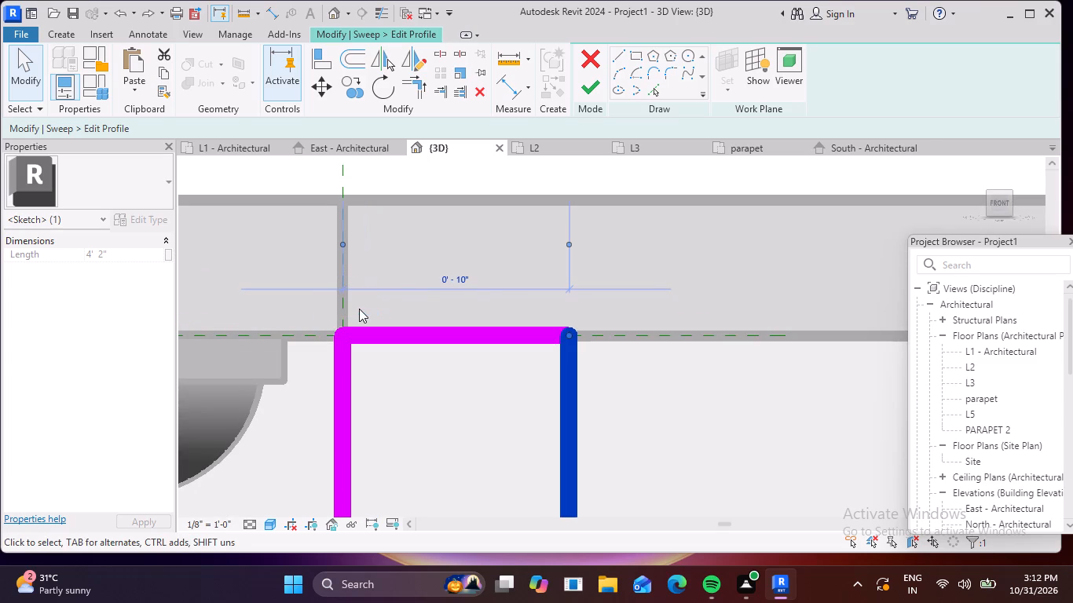
Set the profile rectangle's height to 4' by adjusting its bottom edge.
scroll(398, 299, "down", 9)
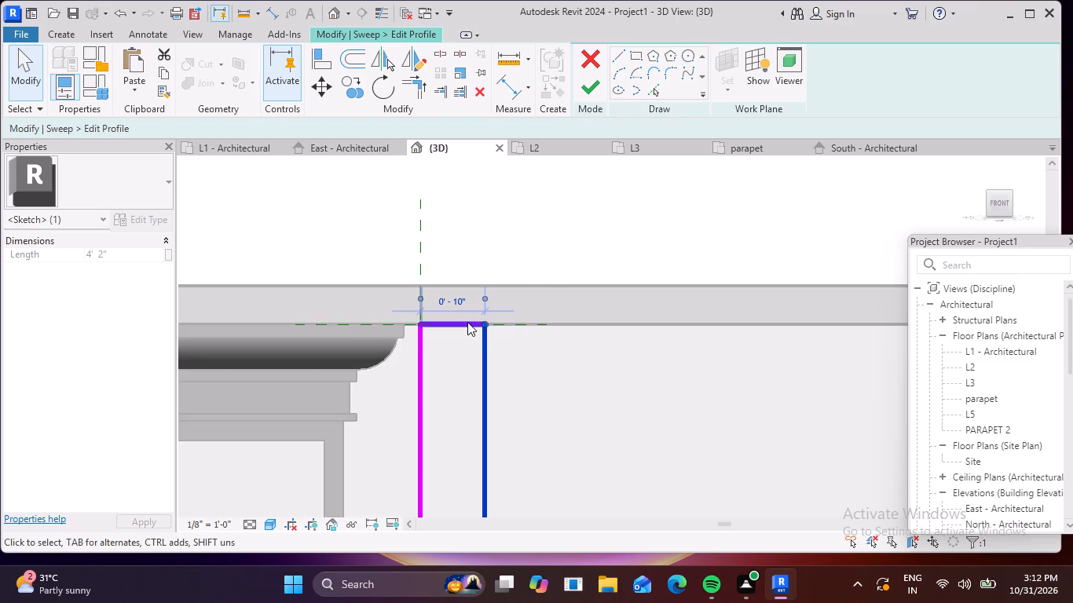
left_click(467, 322)
scroll(550, 356, "down", 3)
middle_click_drag(555, 376, 523, 285)
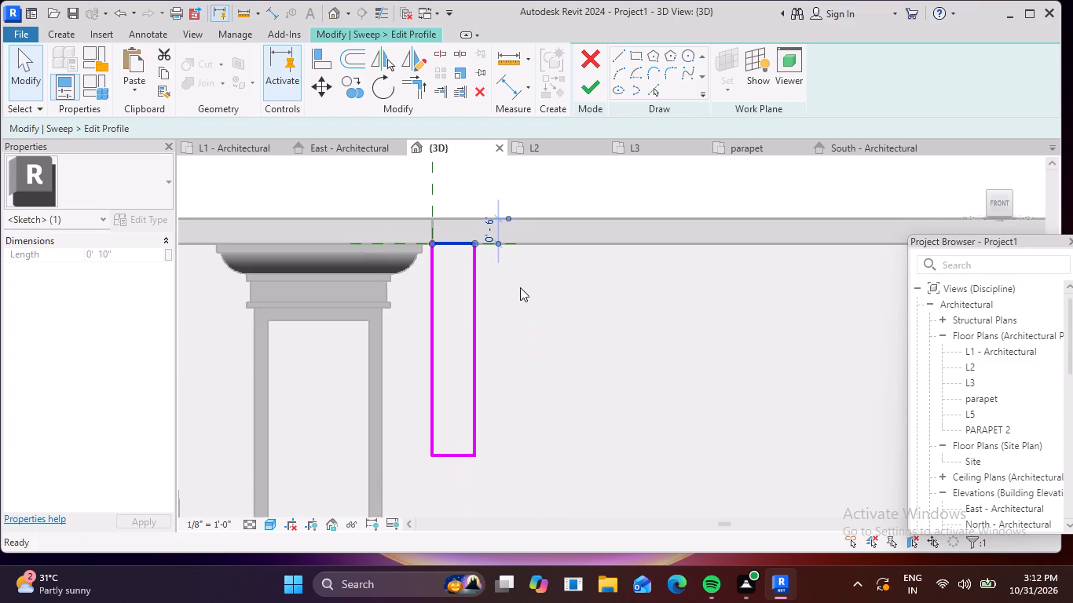
left_click(462, 455)
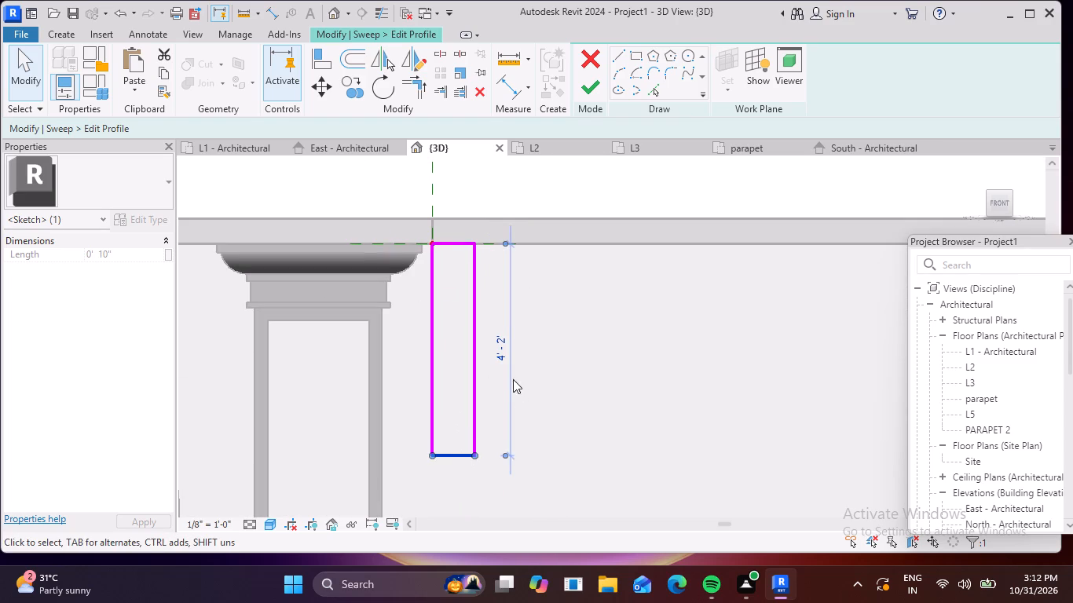
left_click(501, 354)
key("BackSpace")
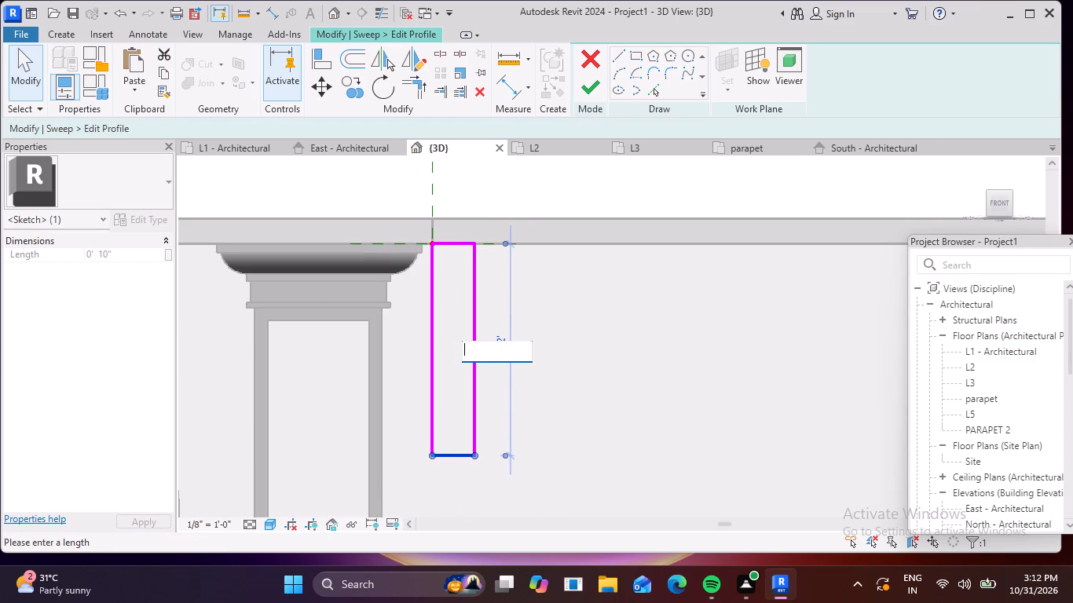
type("4'")
key("Return")
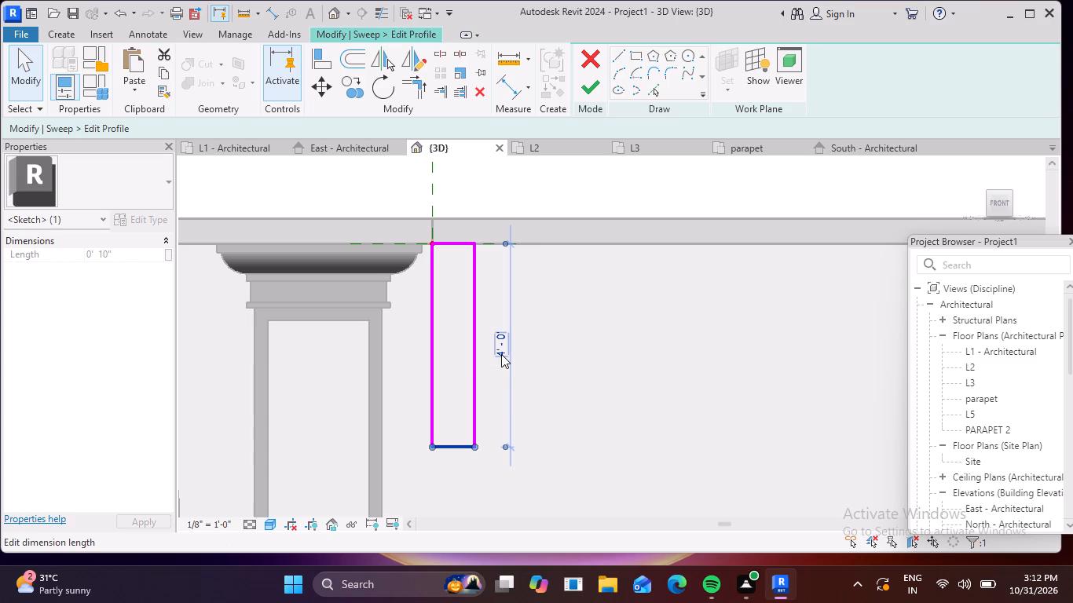
key("Escape")
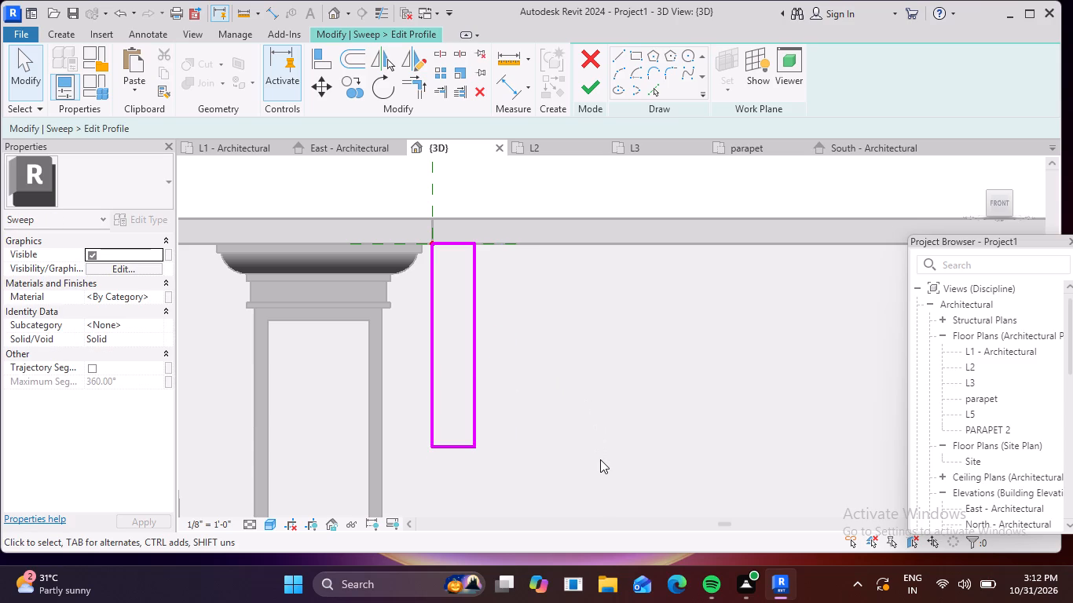
Move the whole profile rectangle 1' 0" along the slab's lower edge, away from the column and the profile origin.
left_click_drag(394, 195, 573, 484)
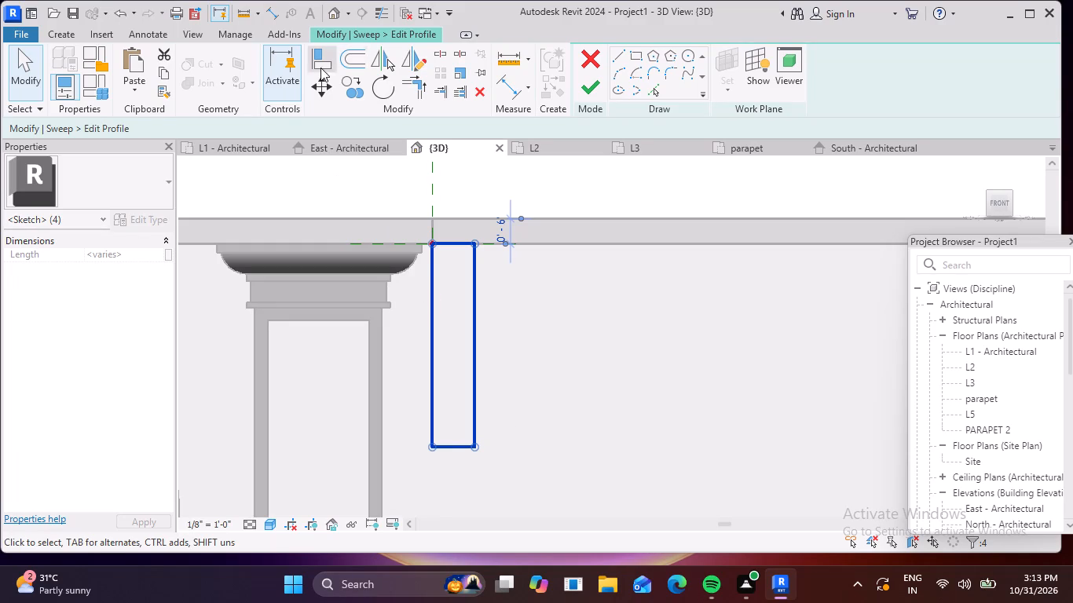
left_click(323, 90)
scroll(430, 251, "up", 11)
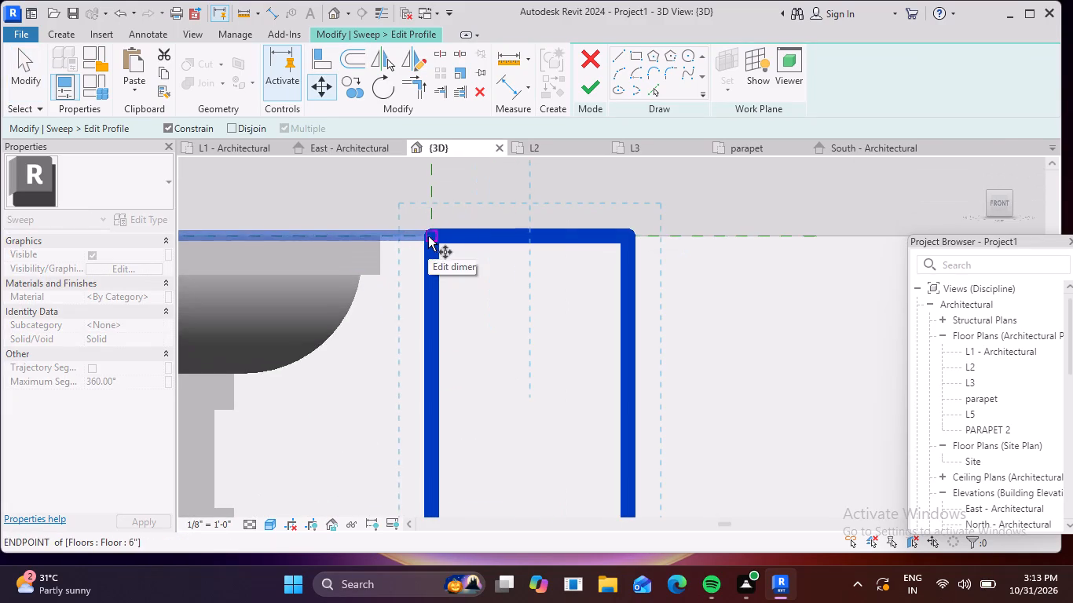
left_click(428, 236)
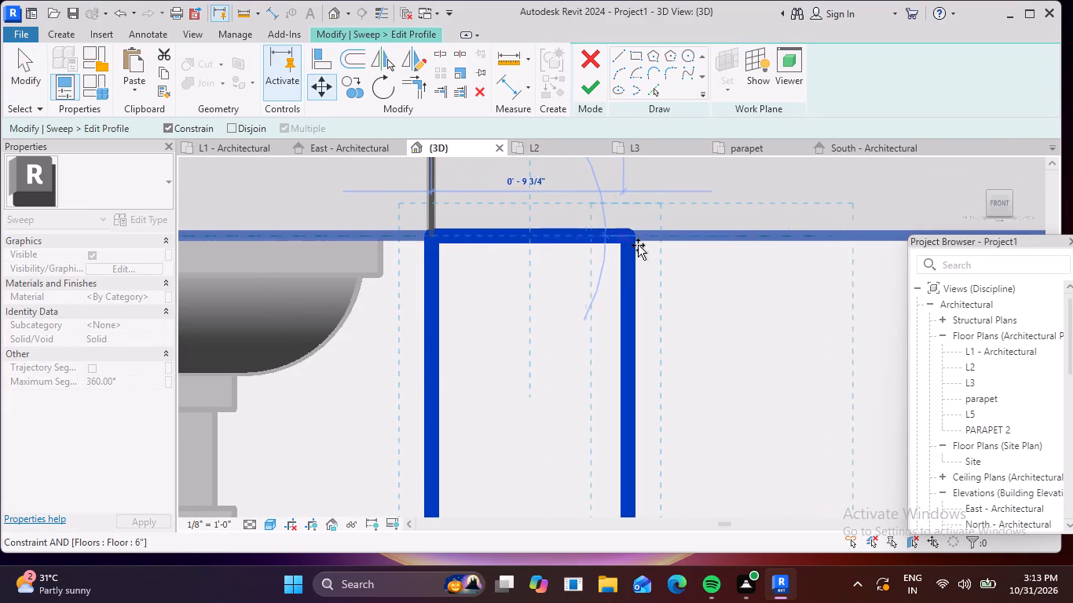
scroll(652, 244, "down", 3)
middle_click_drag(652, 244, 566, 259)
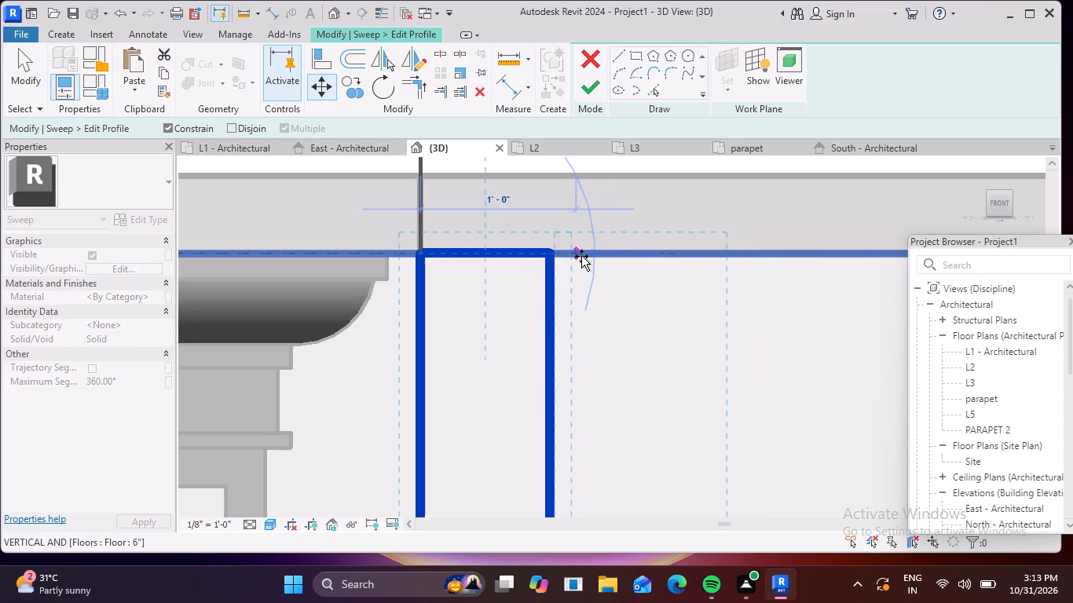
left_click(581, 256)
scroll(581, 256, "down", 6)
scroll(624, 351, "down", 3)
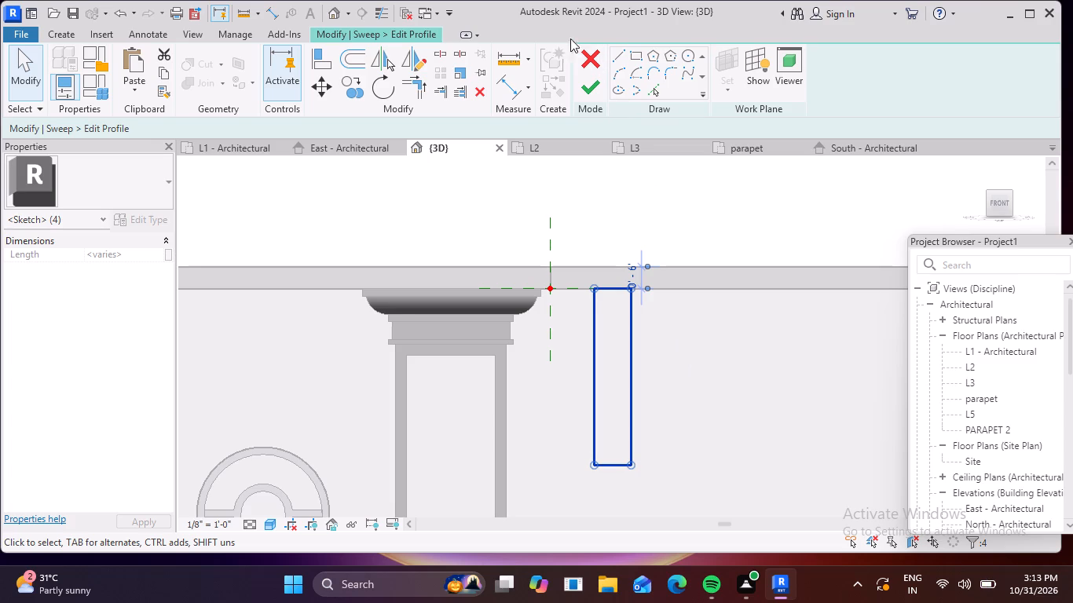
Finish the profile sketch and complete the sweep beneath the projecting roof slab.
left_click(593, 94)
left_click(591, 94)
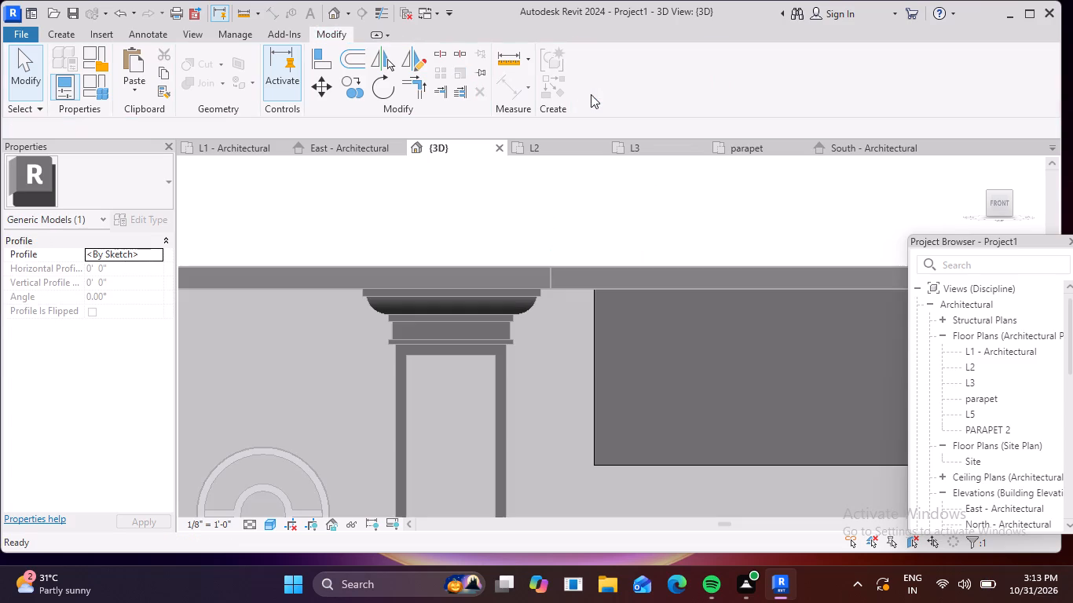
scroll(566, 281, "down", 8)
middle_click_drag(585, 328, 547, 341)
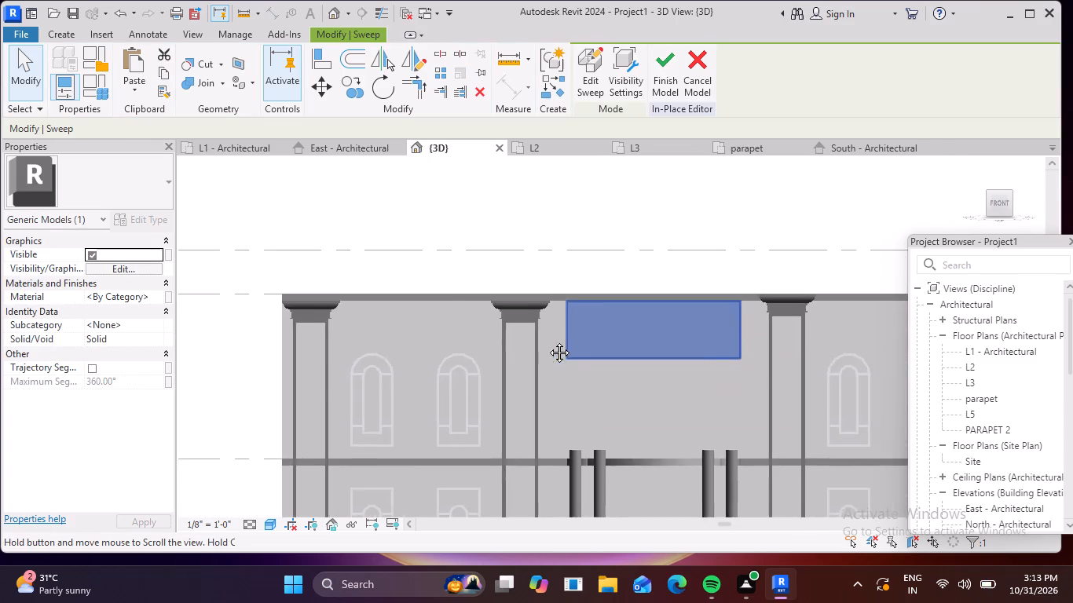
middle_click_drag(547, 341, 515, 347)
left_click(591, 331)
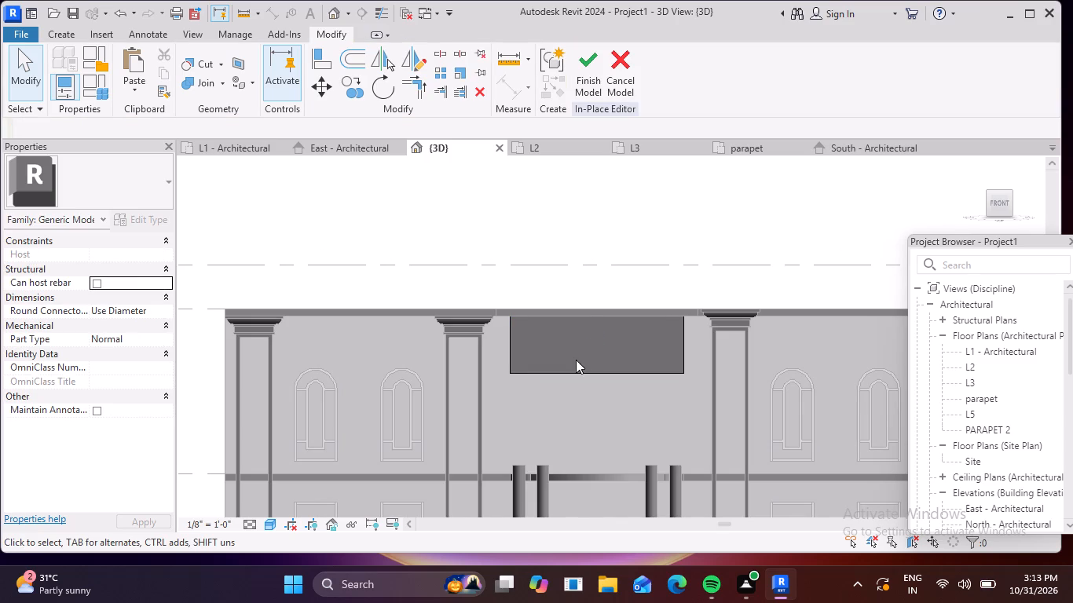
Inspect the sweep from above, the side and below, and finish the in-place model.
middle_click_drag(568, 270, 575, 331, "shift")
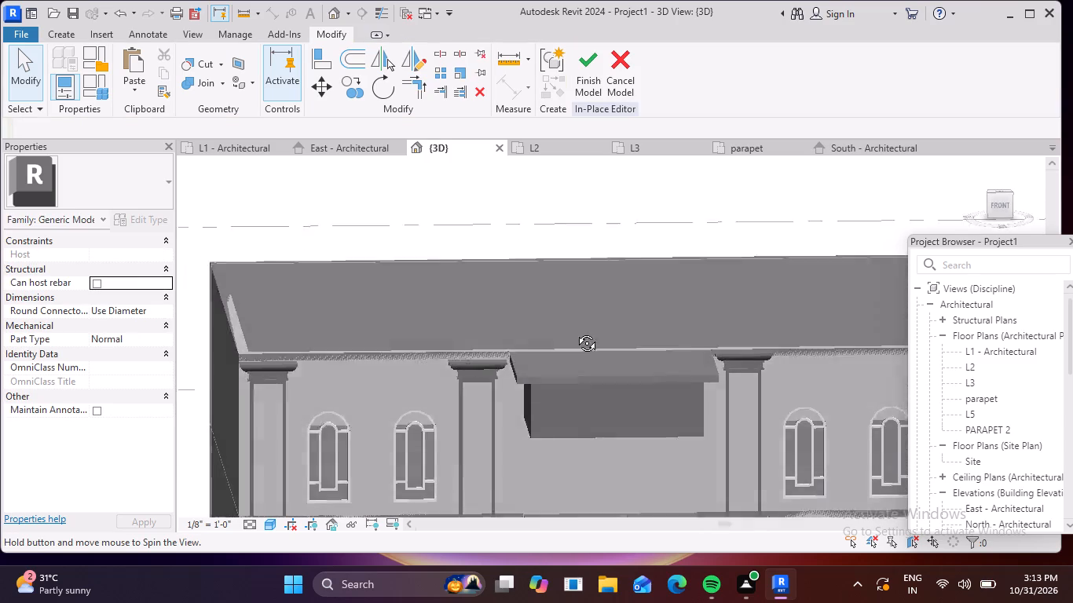
middle_click_drag(575, 331, 573, 353, "shift")
middle_click_drag(564, 359, 422, 314)
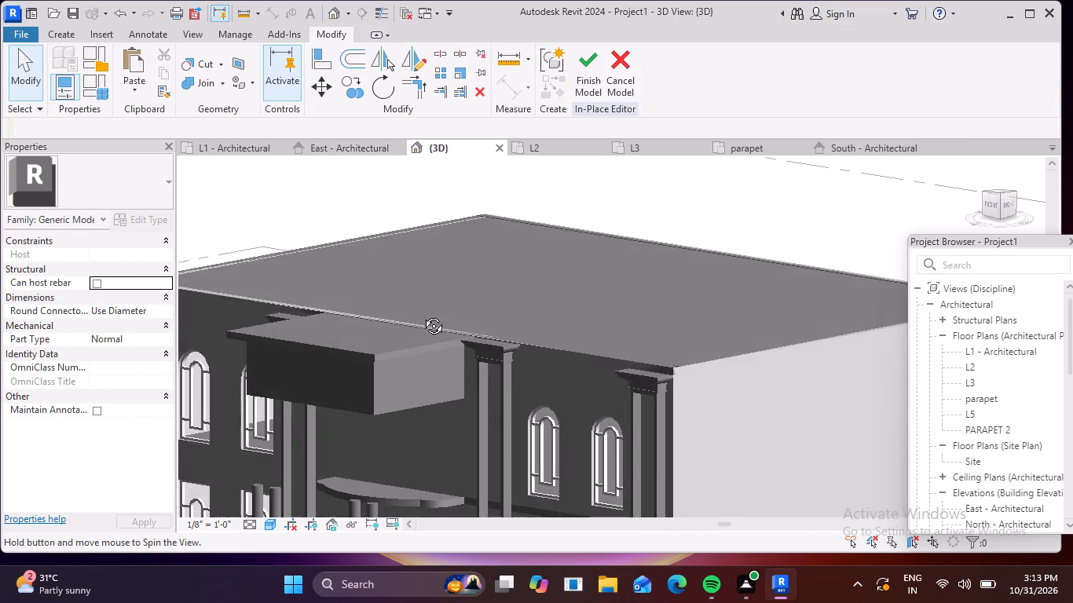
middle_click_drag(422, 314, 581, 170)
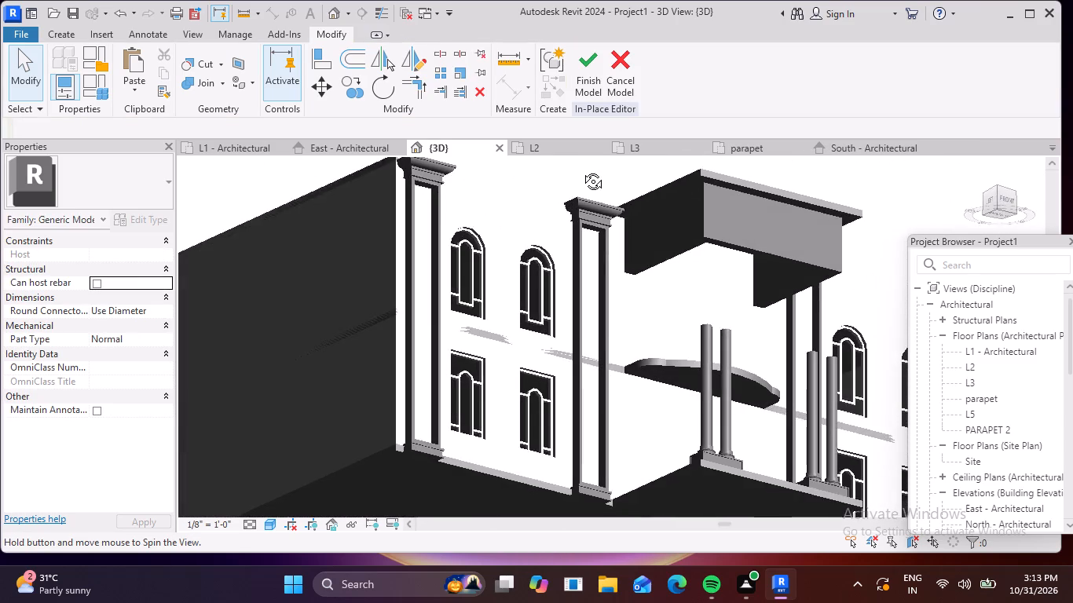
middle_click_drag(581, 170, 512, 343)
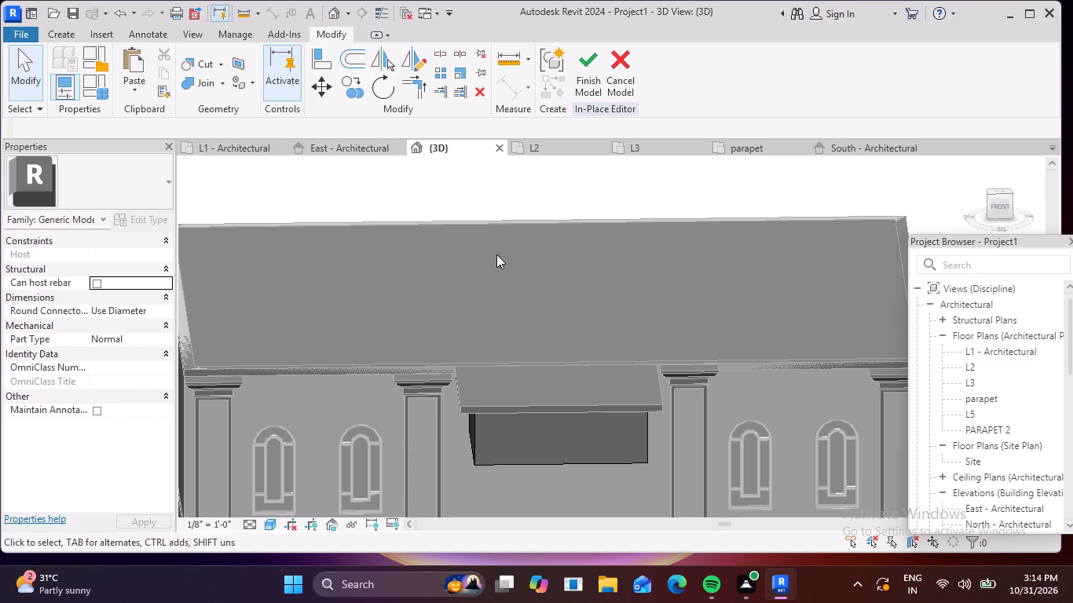
left_click(587, 77)
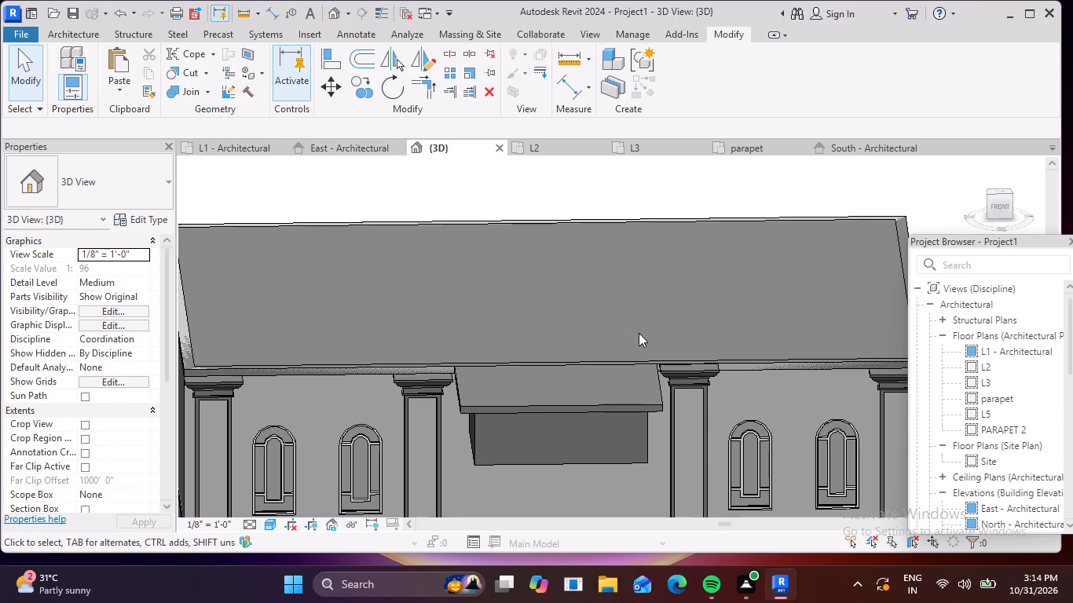
Open the boundary sketch of the projecting 6" floor slab on level L3 for editing.
double_click(598, 401)
double_click(598, 401)
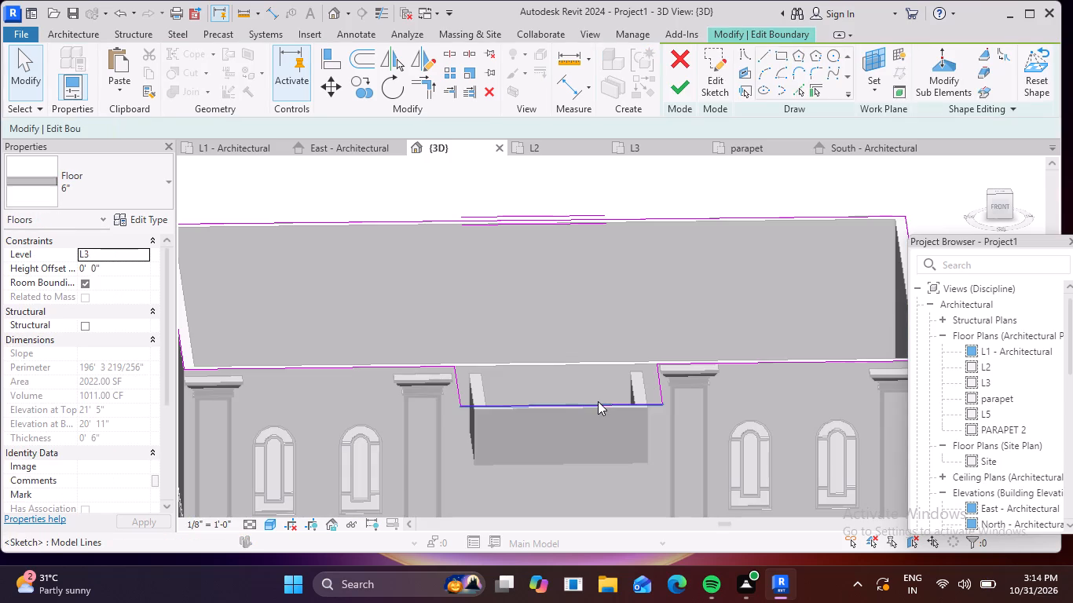
scroll(554, 372, "down", 4)
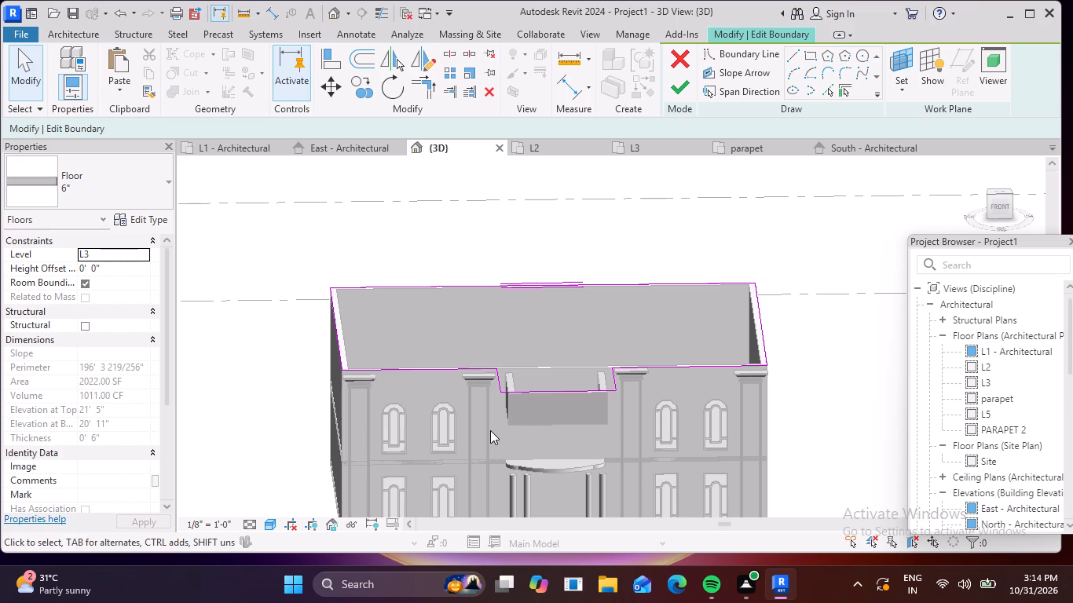
key("Escape")
key("Escape")
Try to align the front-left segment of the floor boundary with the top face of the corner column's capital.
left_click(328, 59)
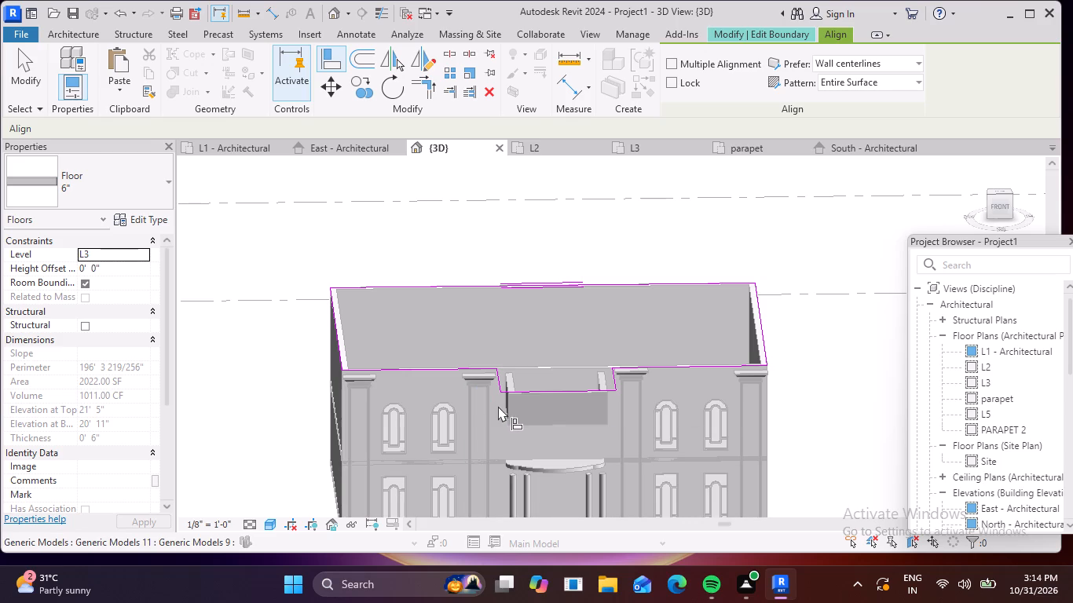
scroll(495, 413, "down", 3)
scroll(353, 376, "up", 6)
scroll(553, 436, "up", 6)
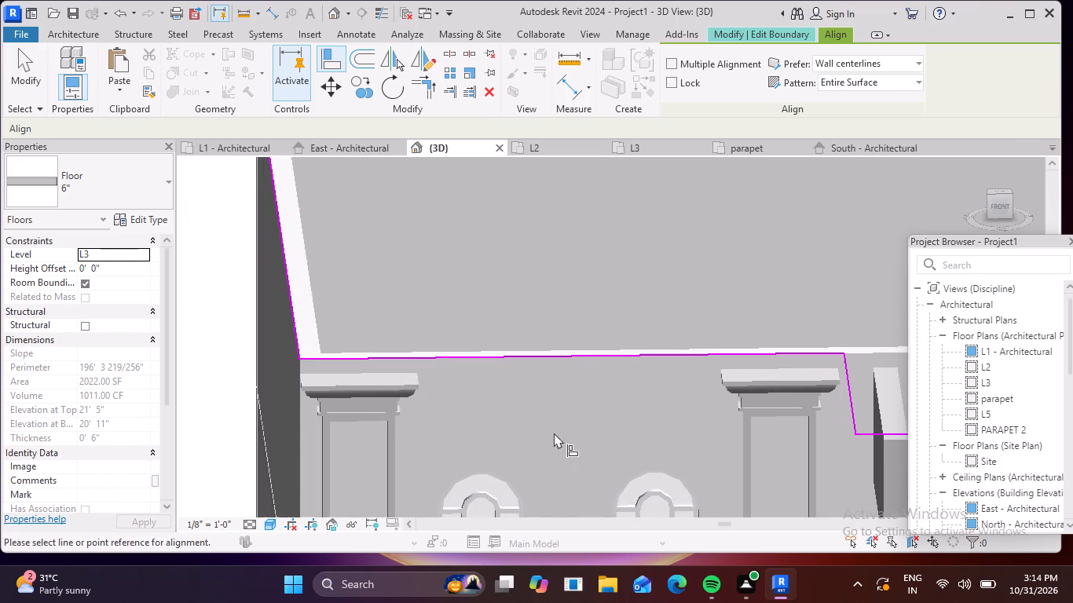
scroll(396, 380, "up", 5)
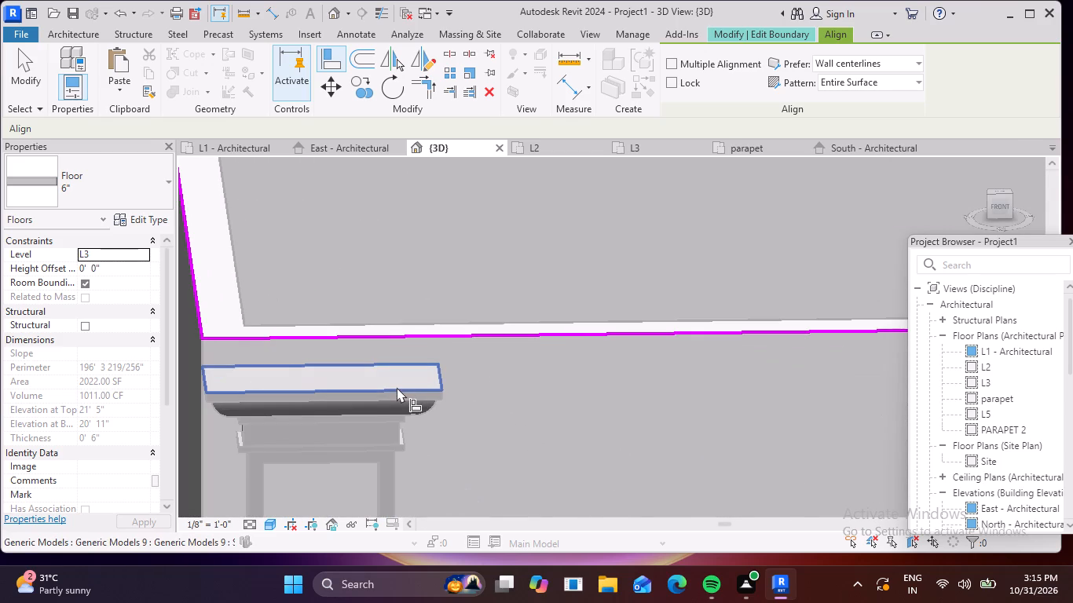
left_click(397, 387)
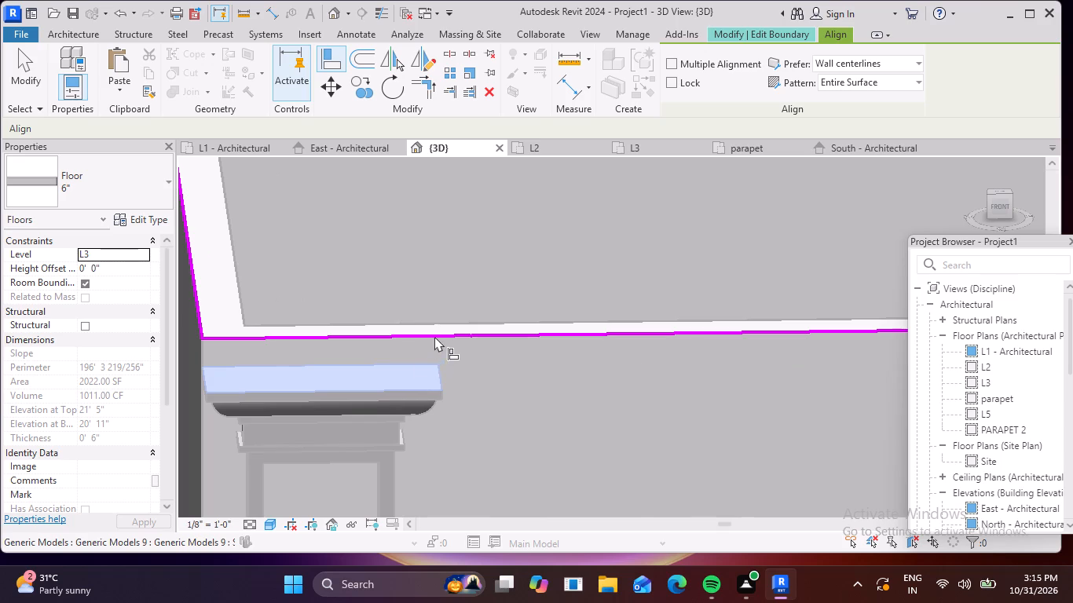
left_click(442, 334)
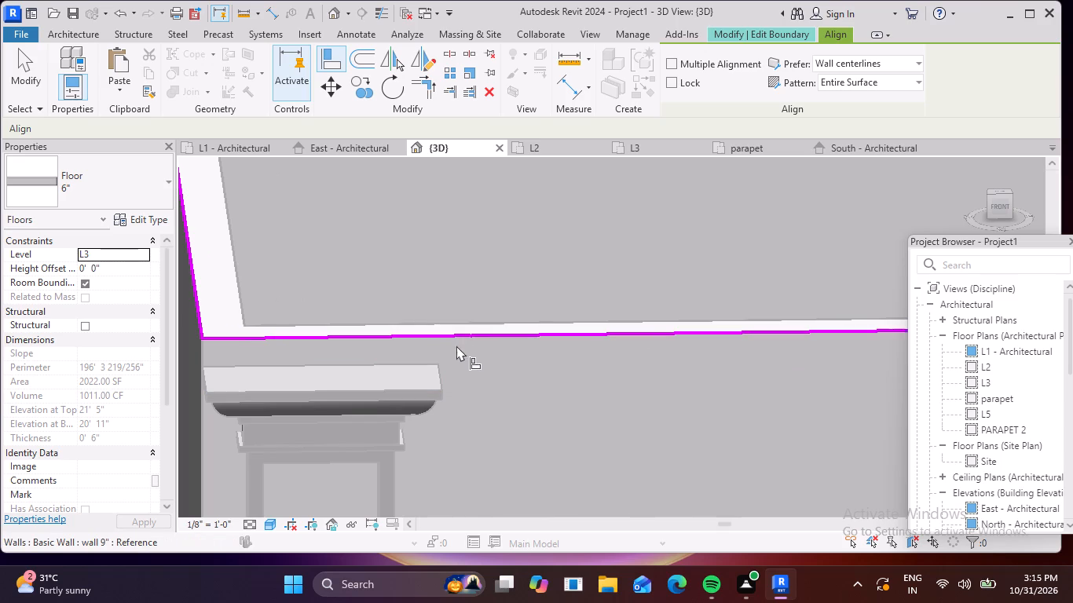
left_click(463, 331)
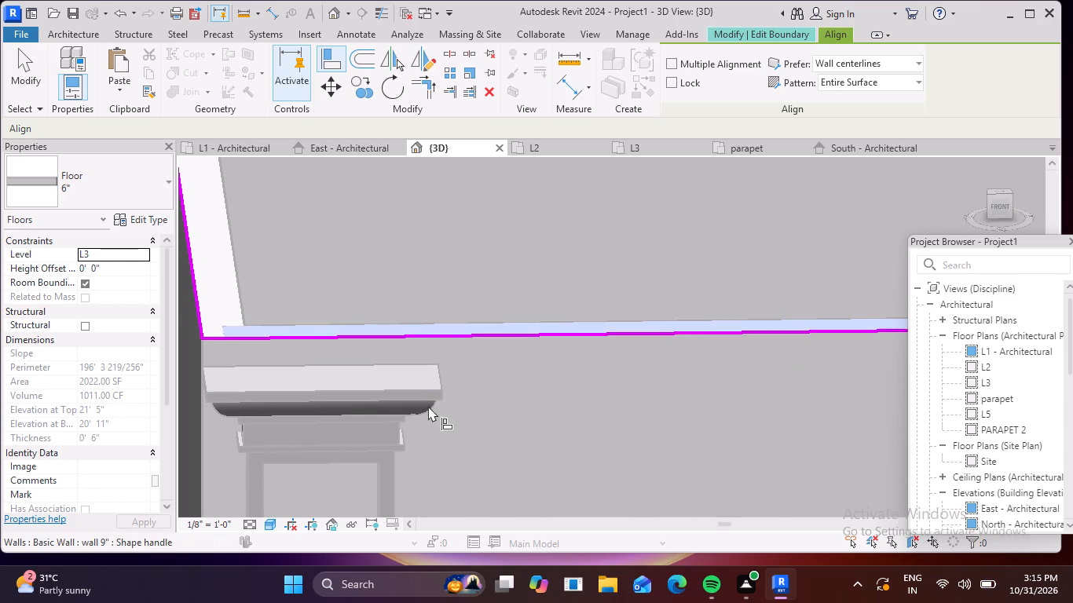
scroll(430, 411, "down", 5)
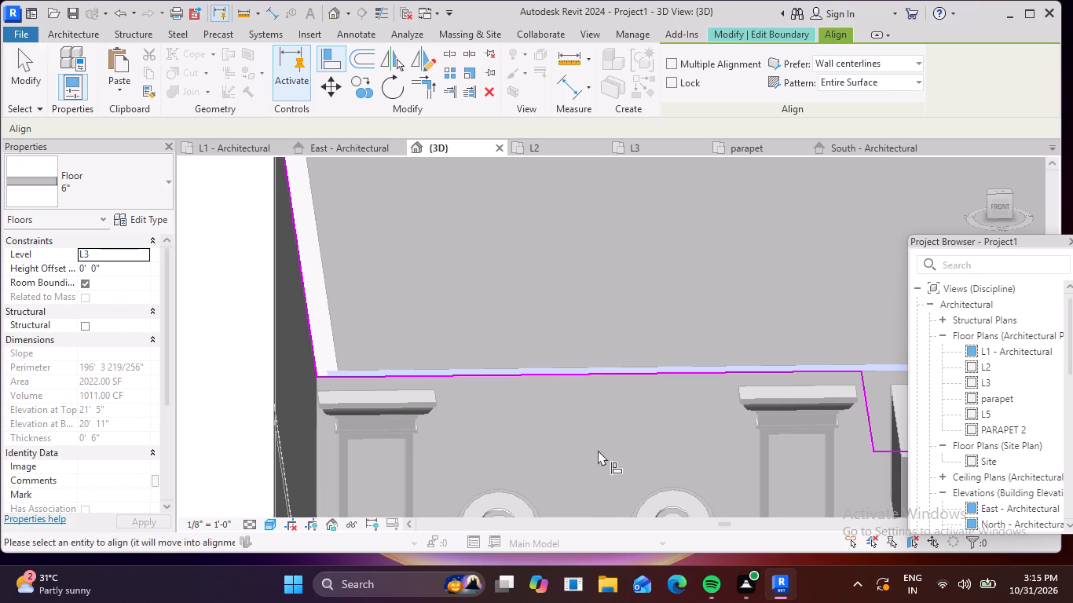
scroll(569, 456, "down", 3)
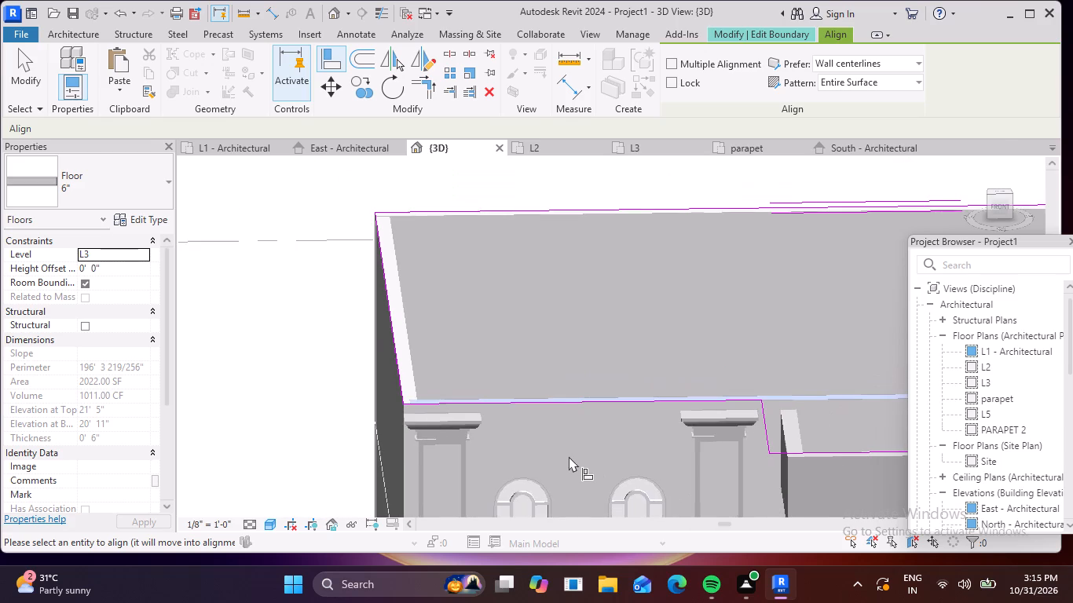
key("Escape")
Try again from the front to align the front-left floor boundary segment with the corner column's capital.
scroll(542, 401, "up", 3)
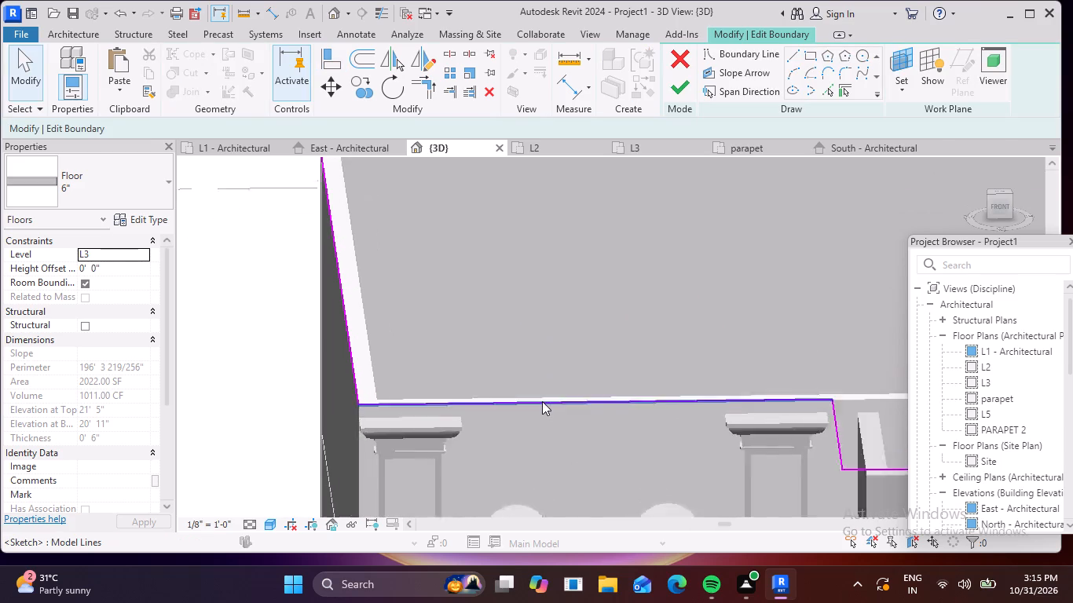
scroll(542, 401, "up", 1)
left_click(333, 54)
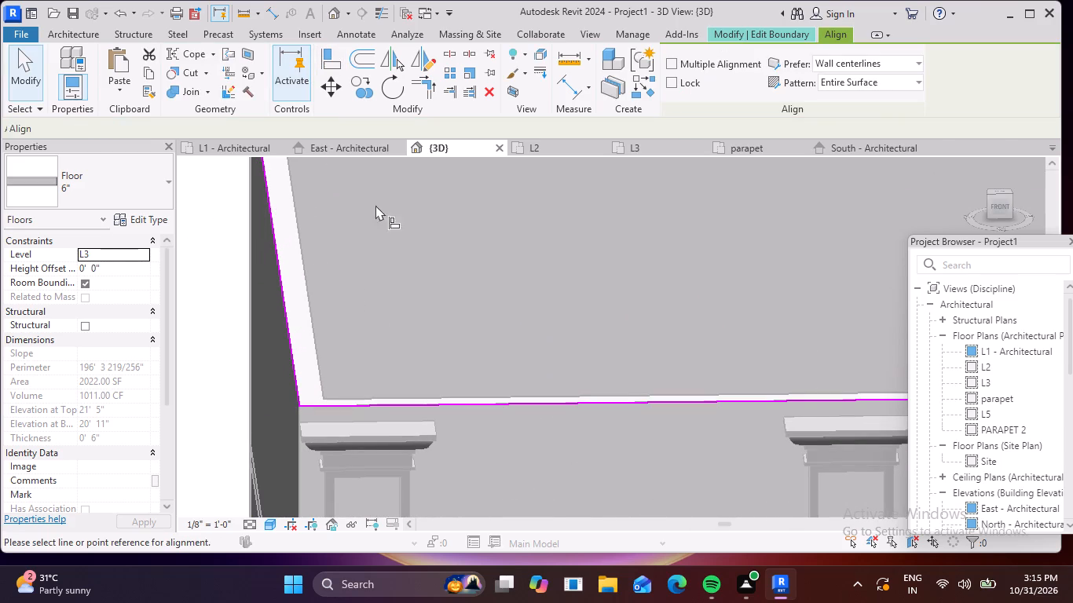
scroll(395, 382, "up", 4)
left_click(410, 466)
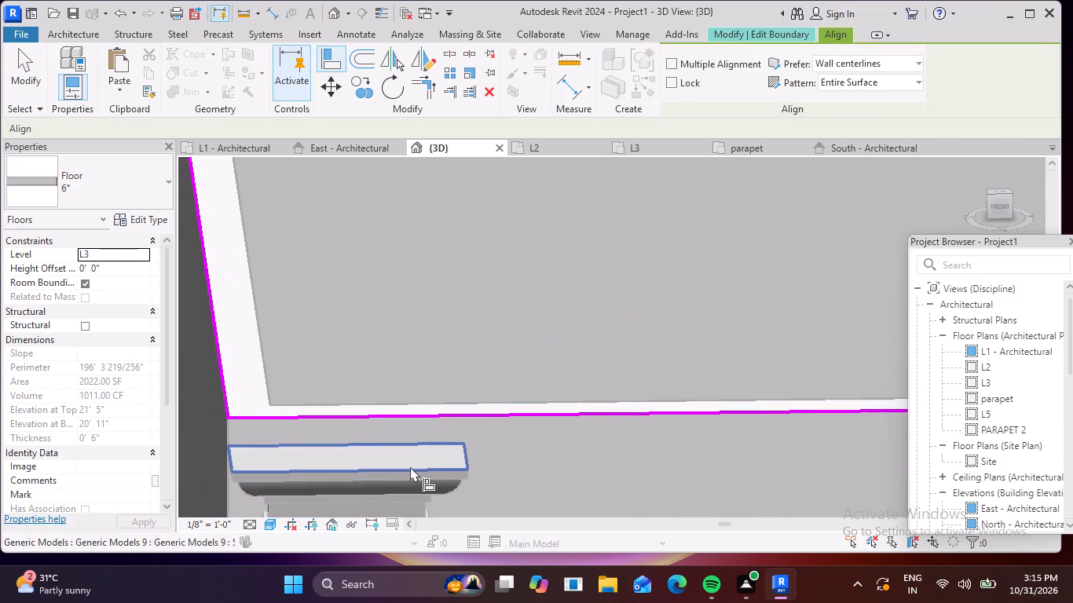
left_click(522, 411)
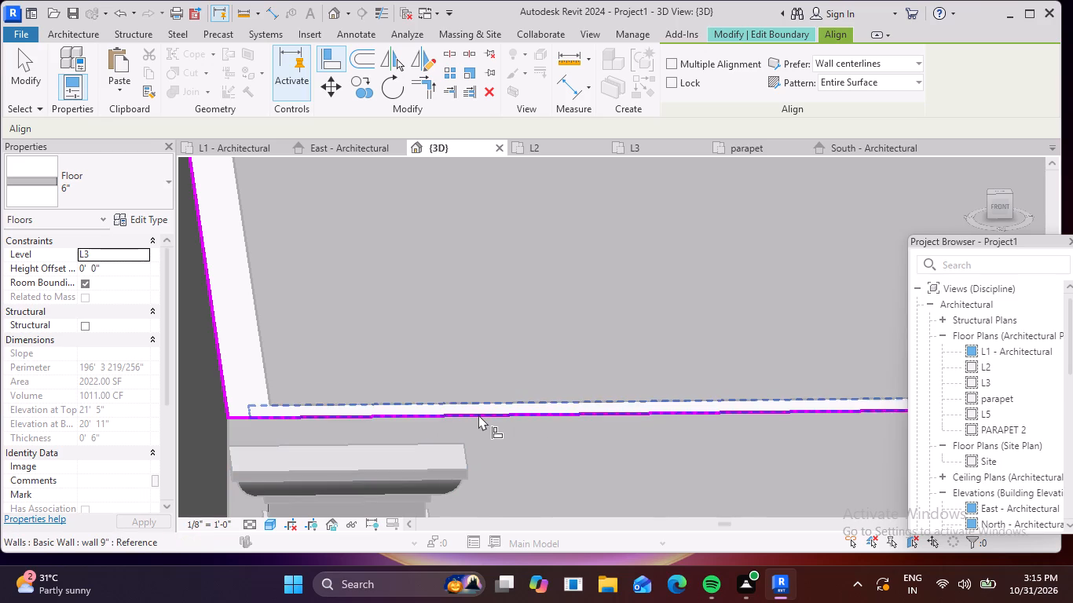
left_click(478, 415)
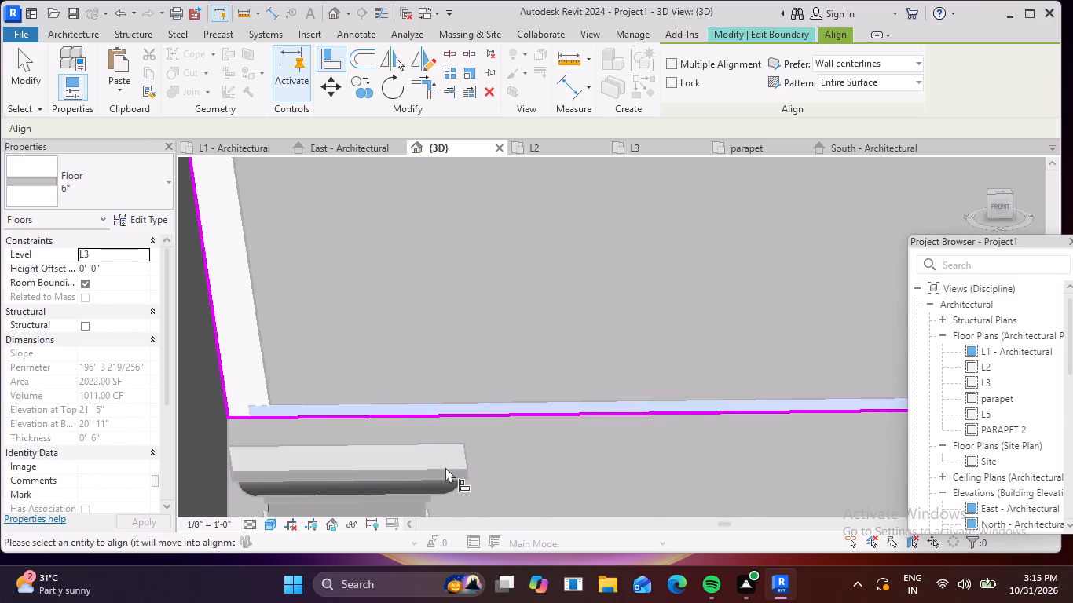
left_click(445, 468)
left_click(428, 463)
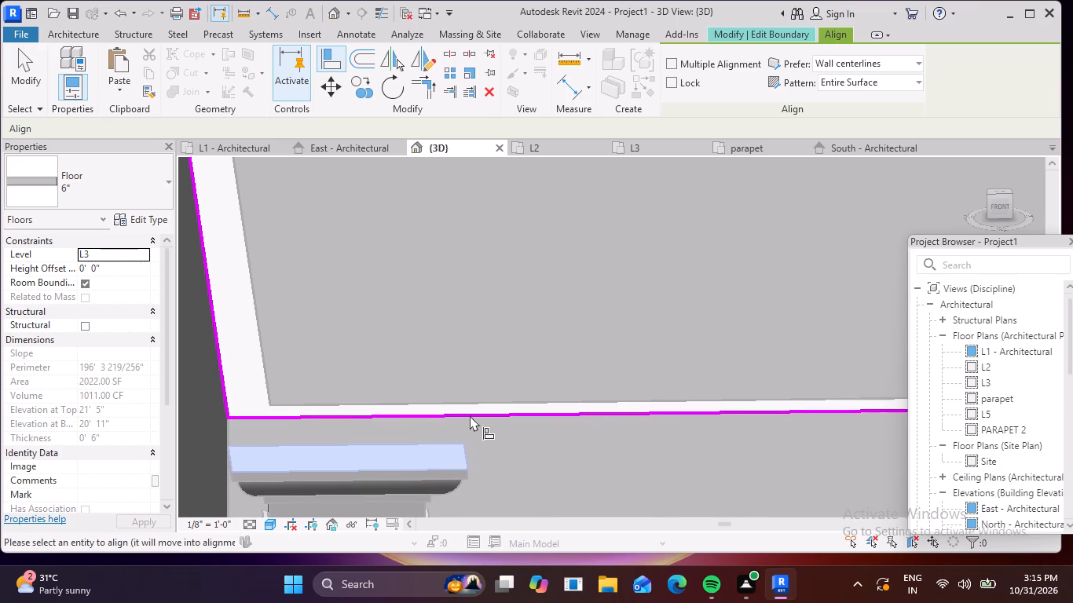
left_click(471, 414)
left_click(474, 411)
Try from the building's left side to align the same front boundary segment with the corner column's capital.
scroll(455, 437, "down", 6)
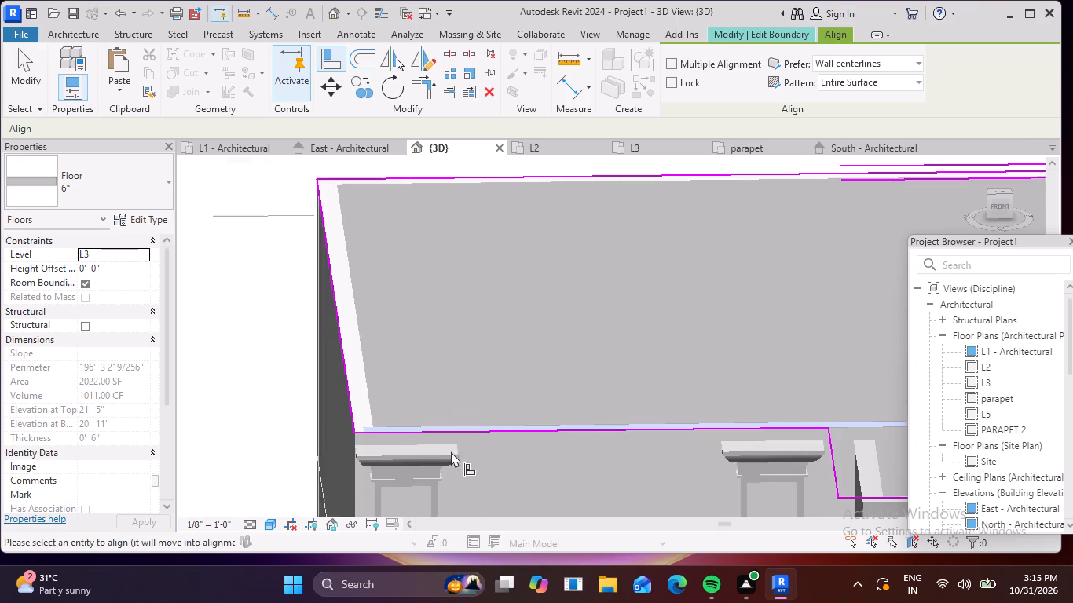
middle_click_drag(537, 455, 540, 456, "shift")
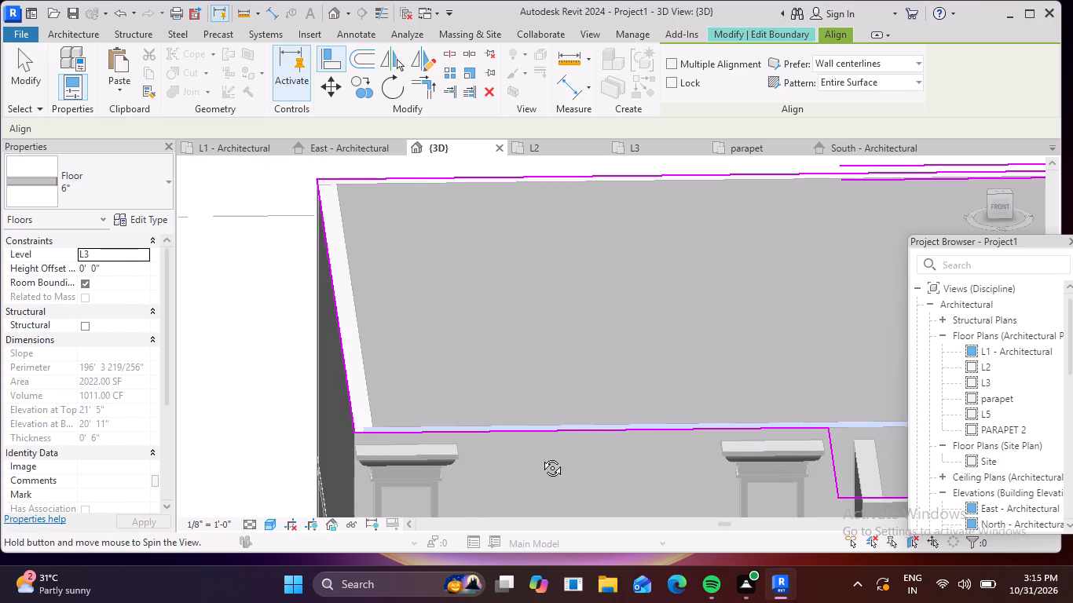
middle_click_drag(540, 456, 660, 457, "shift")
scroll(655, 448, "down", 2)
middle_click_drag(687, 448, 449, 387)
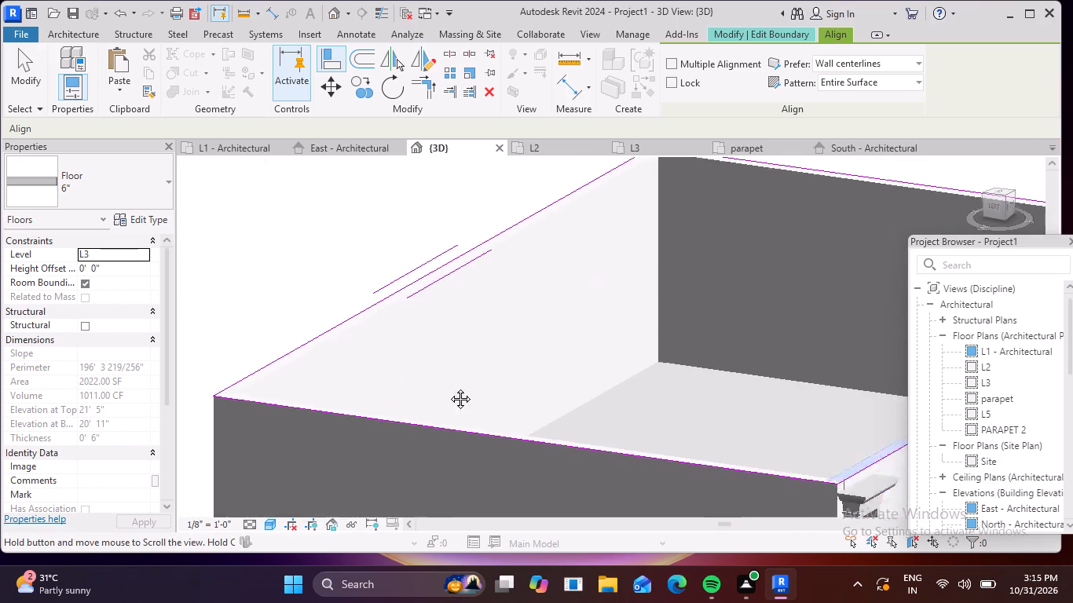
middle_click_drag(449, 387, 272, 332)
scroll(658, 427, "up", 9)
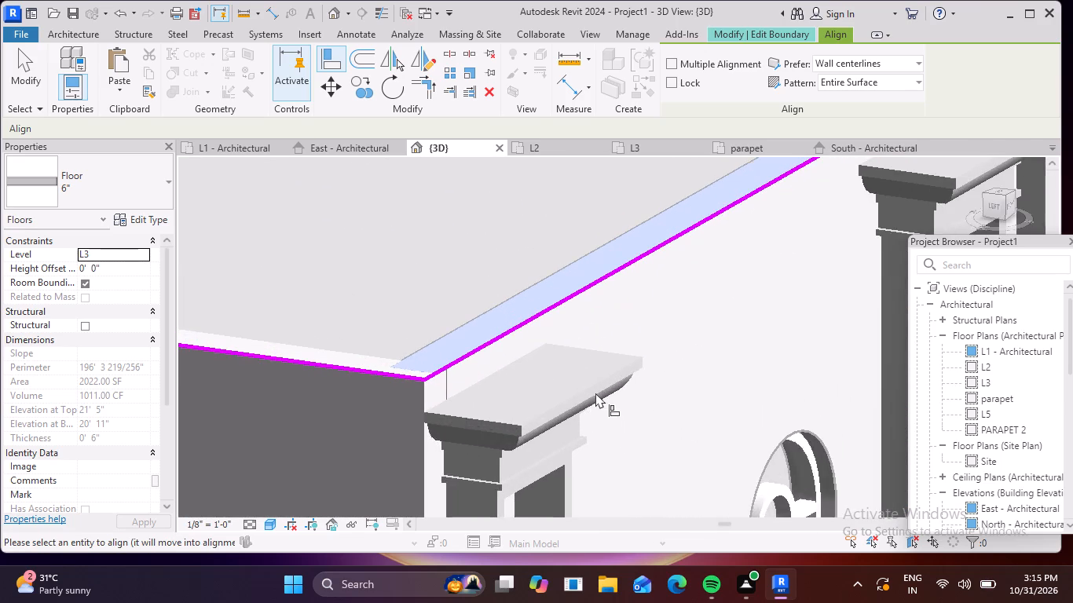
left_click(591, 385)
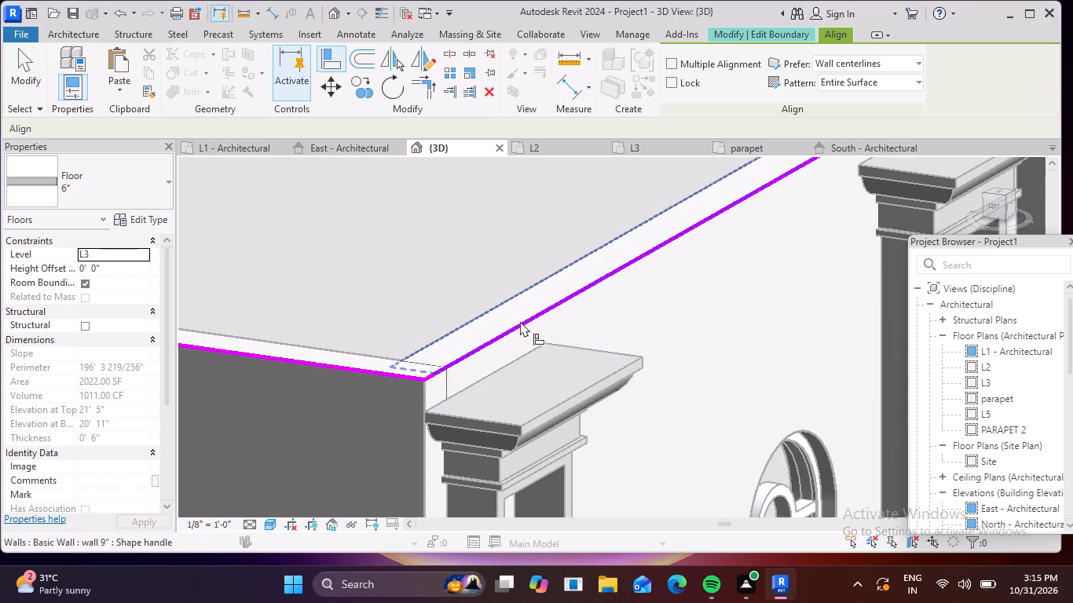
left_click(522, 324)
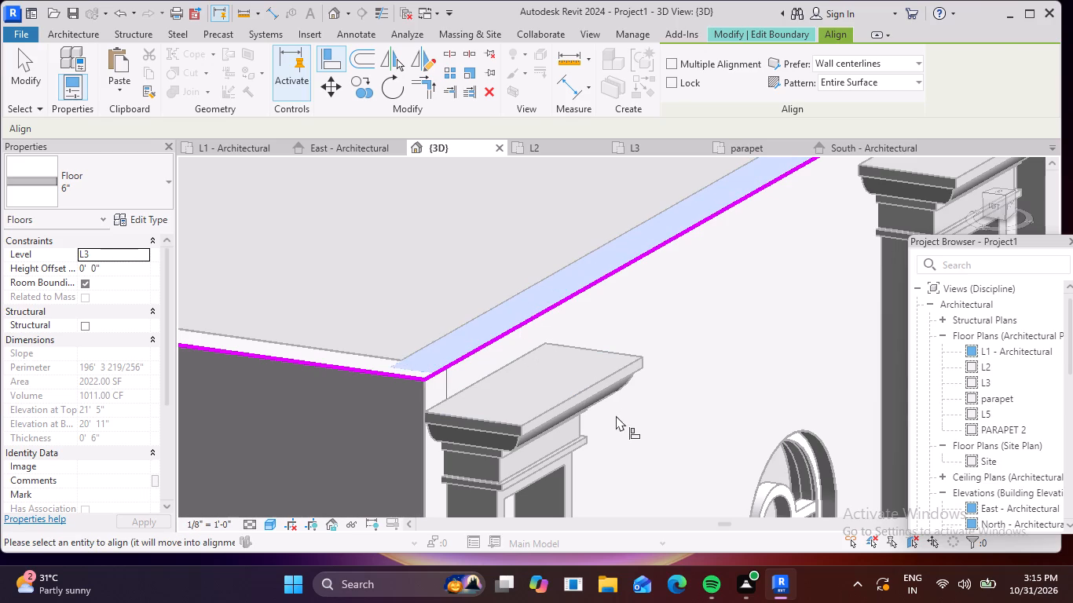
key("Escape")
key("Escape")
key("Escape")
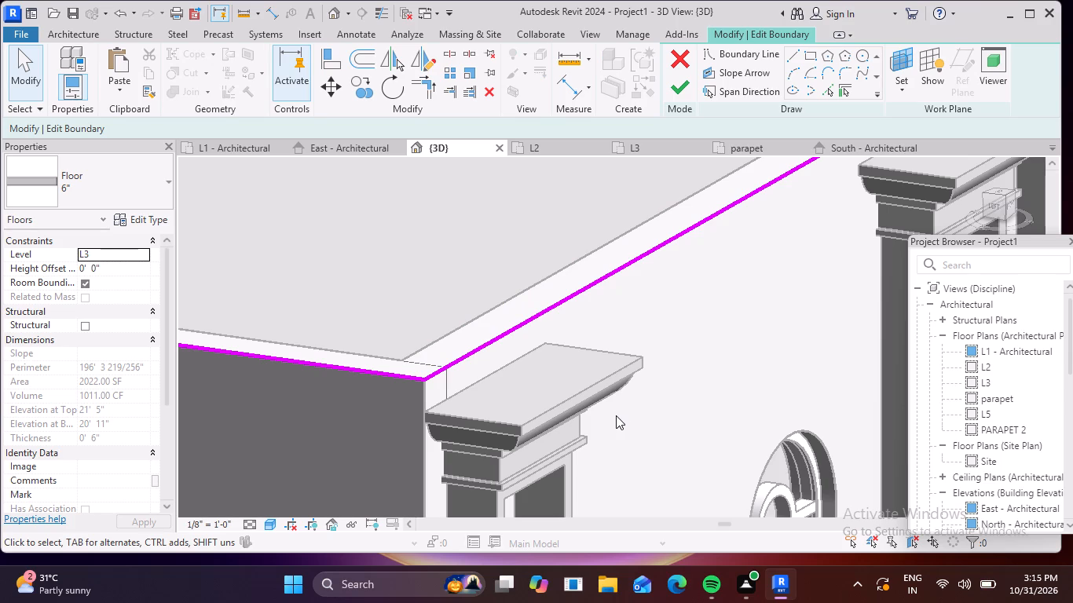
Align the front-left segment of the L3 floor boundary with the outer front edge of the corner column's capital.
scroll(615, 415, "down", 5)
scroll(750, 348, "down", 2)
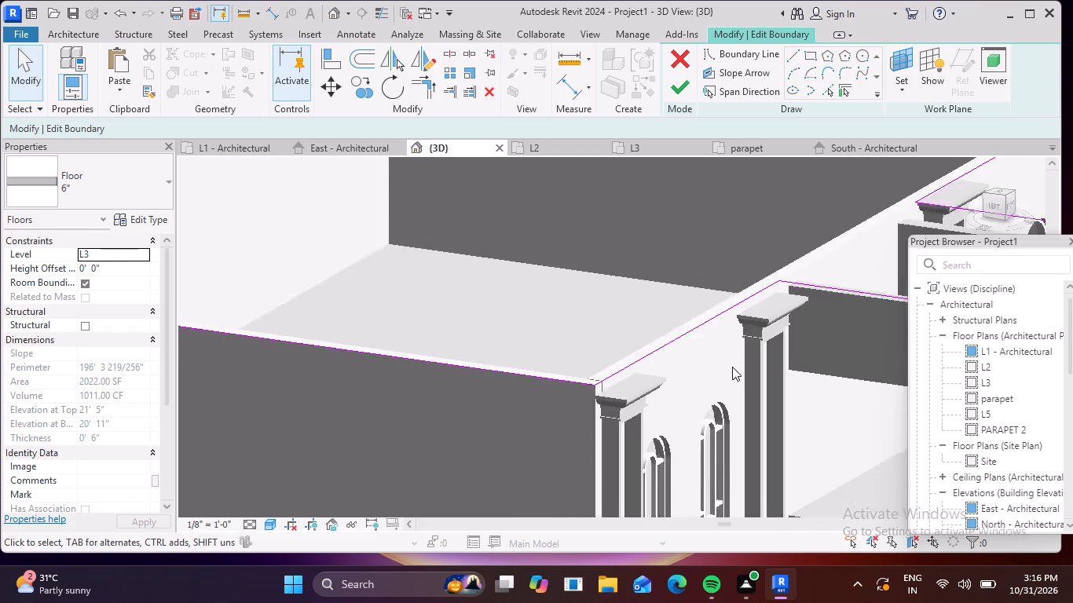
scroll(732, 367, "down", 3)
middle_click_drag(688, 384, 452, 382)
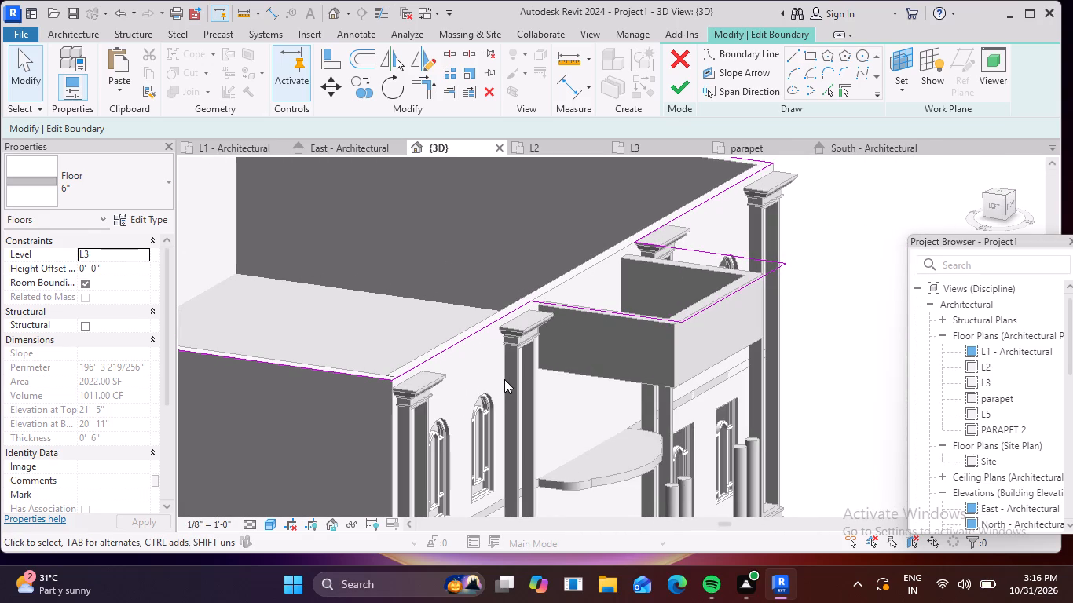
left_click(321, 54)
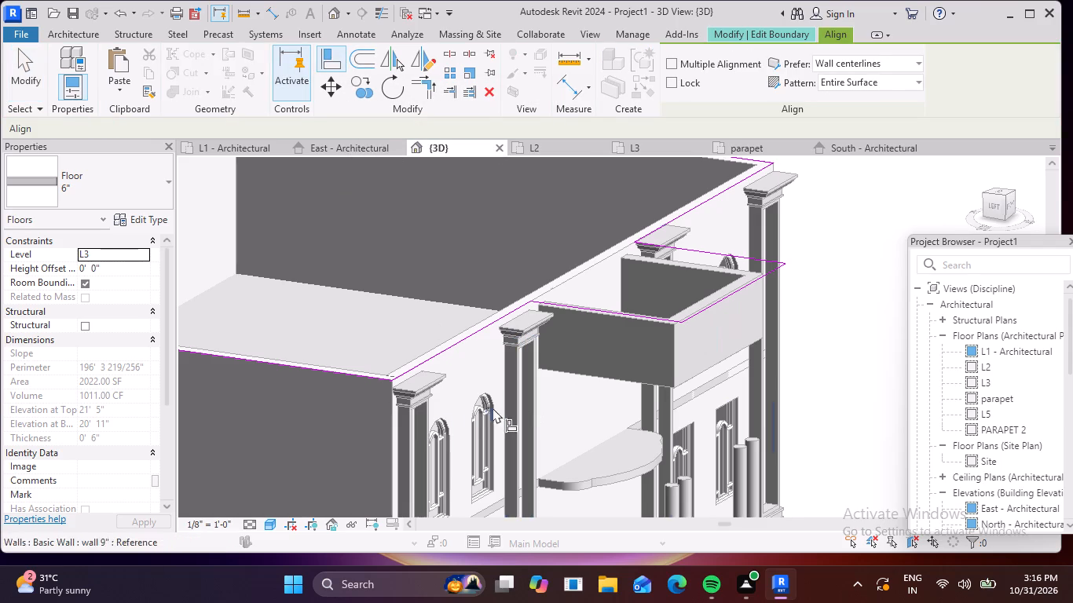
scroll(434, 427, "up", 6)
scroll(429, 350, "up", 6)
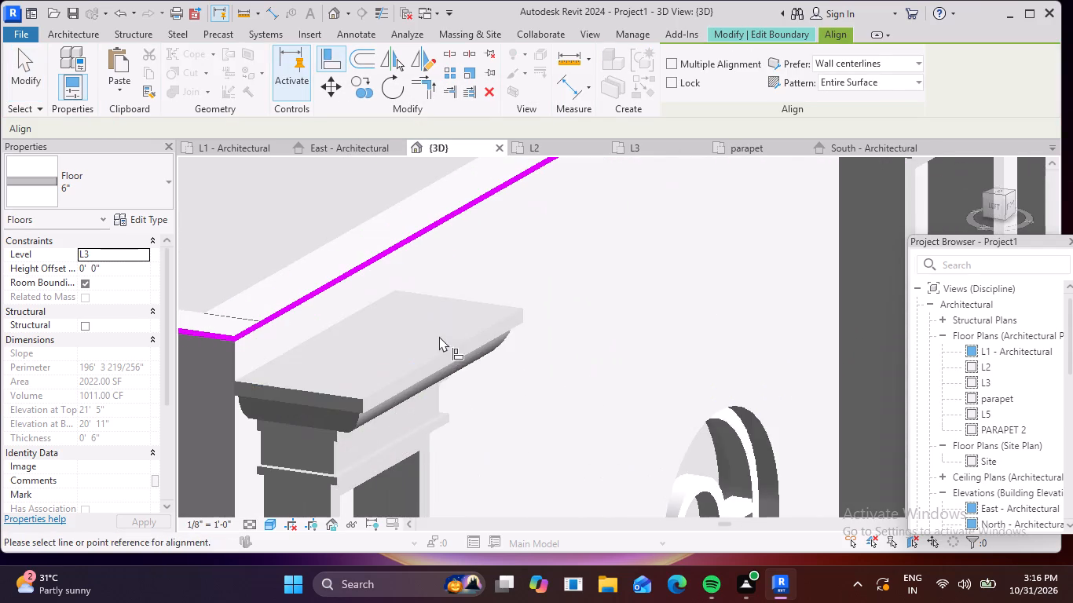
left_click(449, 344)
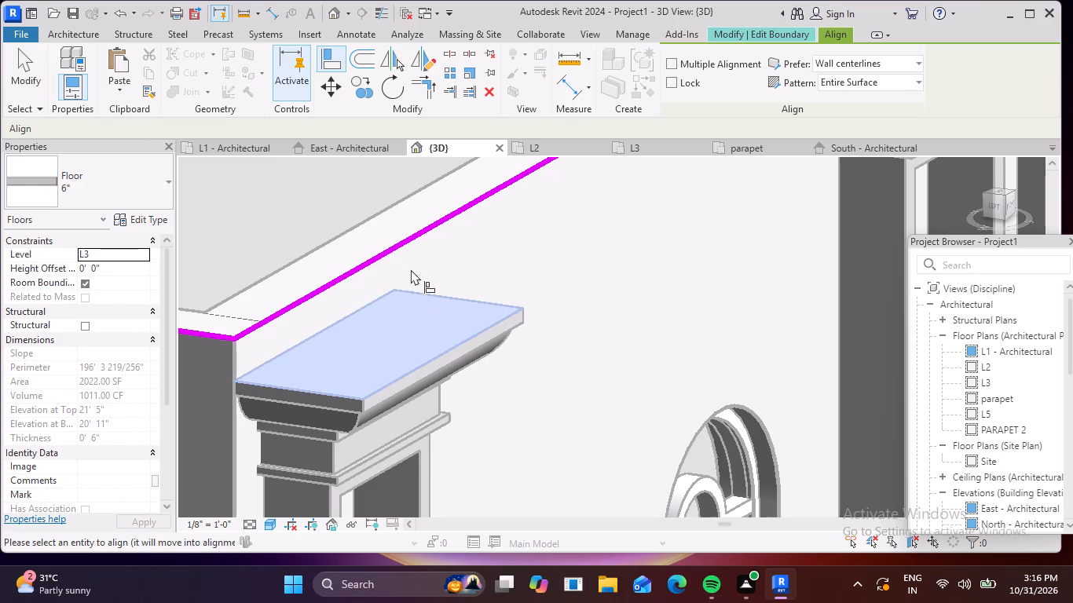
left_click(389, 247)
key("Tab")
key("Tab")
key("Tab")
key("Tab")
key("Tab")
key("Tab")
key("Tab")
key("Tab")
key("Tab")
key("Tab")
key("Tab")
key("Tab")
key("Tab")
key("Tab")
key("Tab")
key("Tab")
key("Tab")
key("Tab")
key("Tab")
key("Tab")
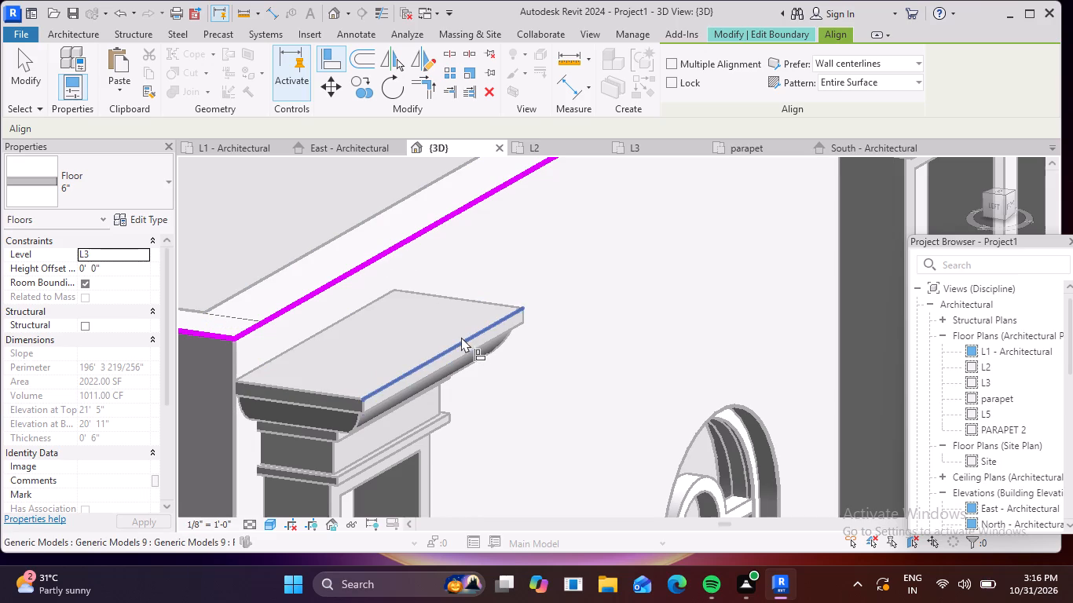
left_click(463, 338)
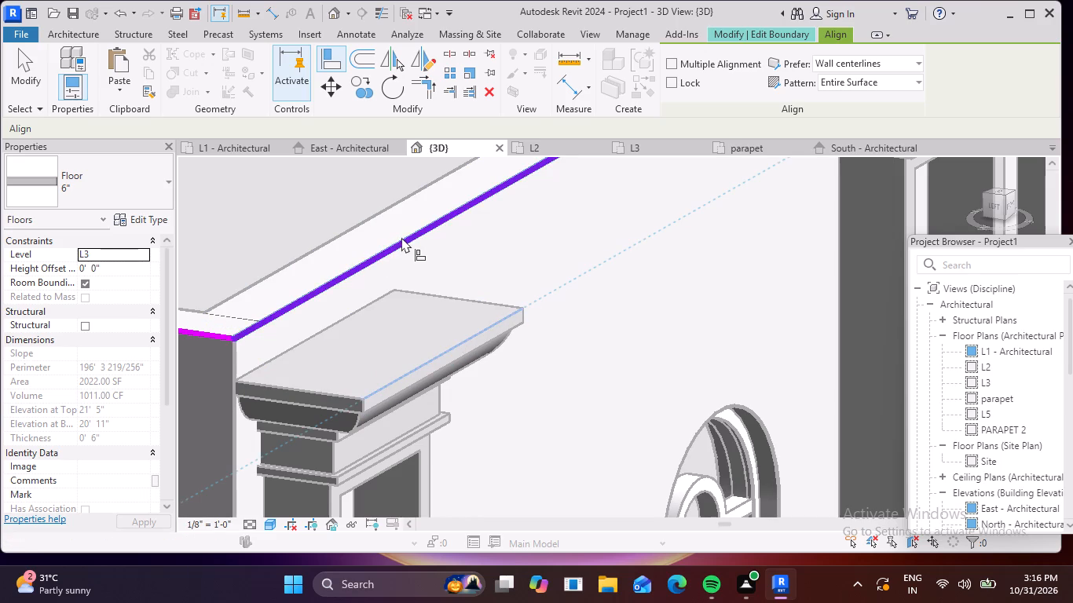
left_click(401, 237)
scroll(504, 315, "down", 6)
scroll(565, 351, "down", 4)
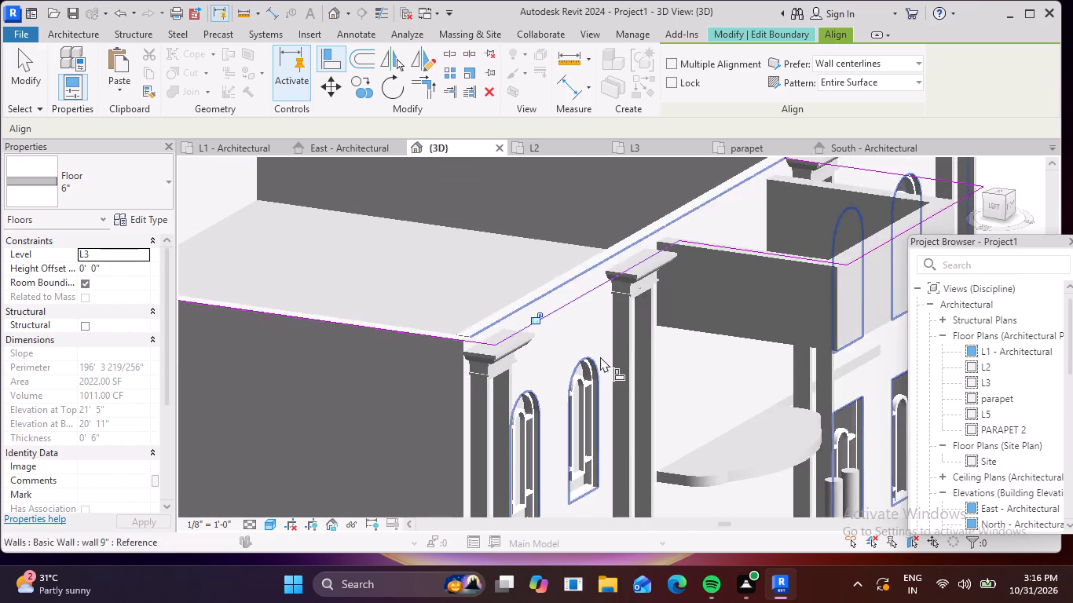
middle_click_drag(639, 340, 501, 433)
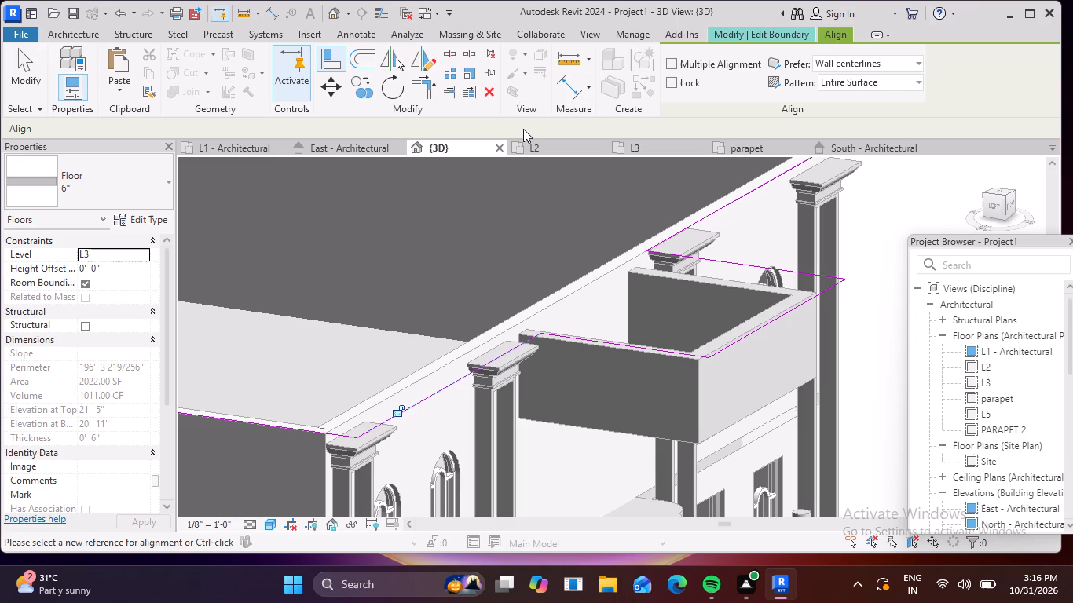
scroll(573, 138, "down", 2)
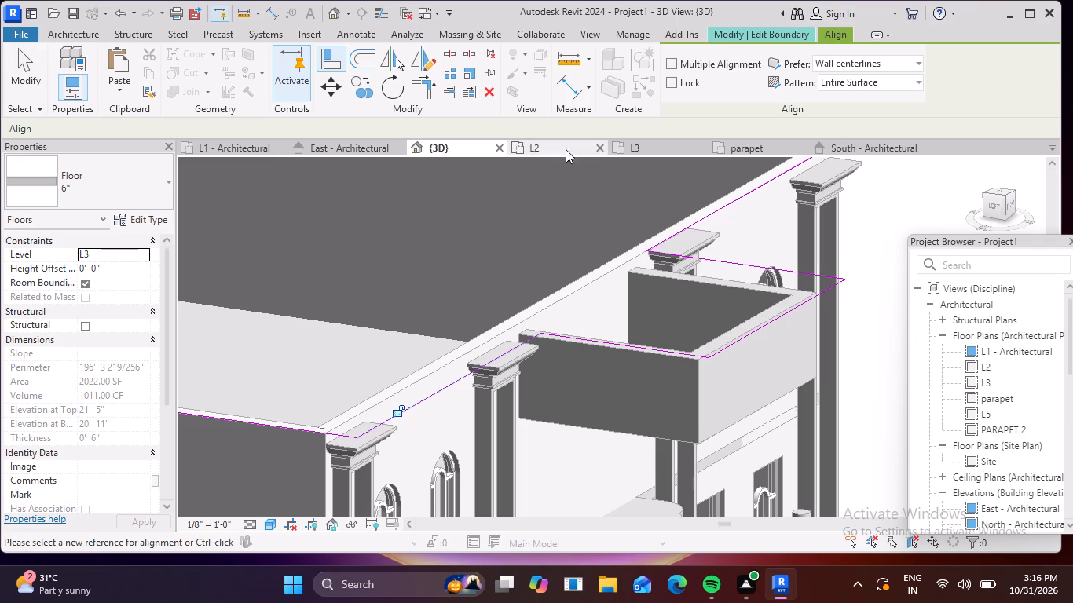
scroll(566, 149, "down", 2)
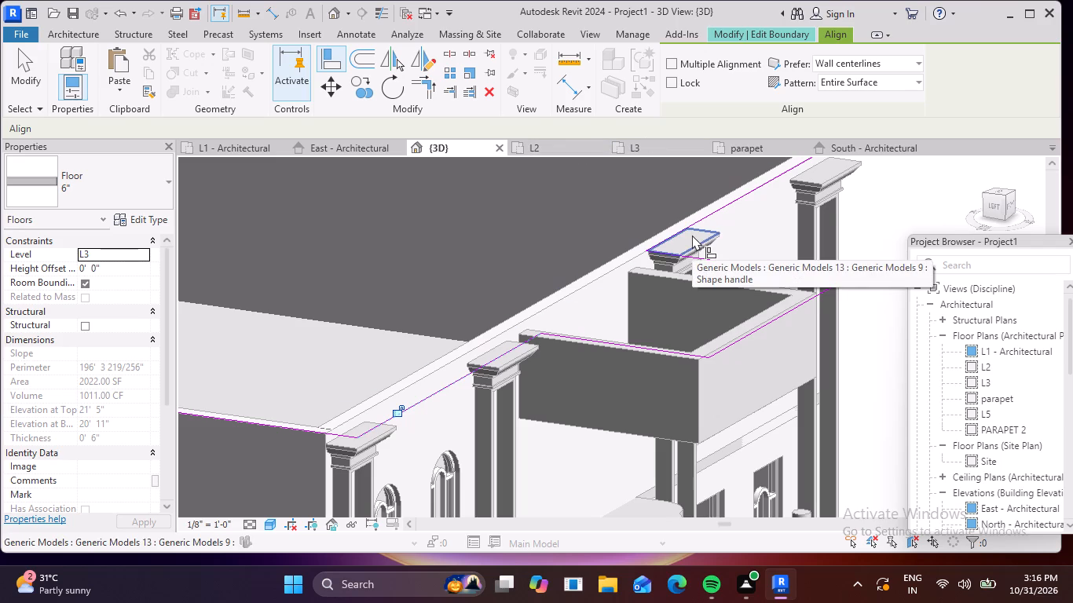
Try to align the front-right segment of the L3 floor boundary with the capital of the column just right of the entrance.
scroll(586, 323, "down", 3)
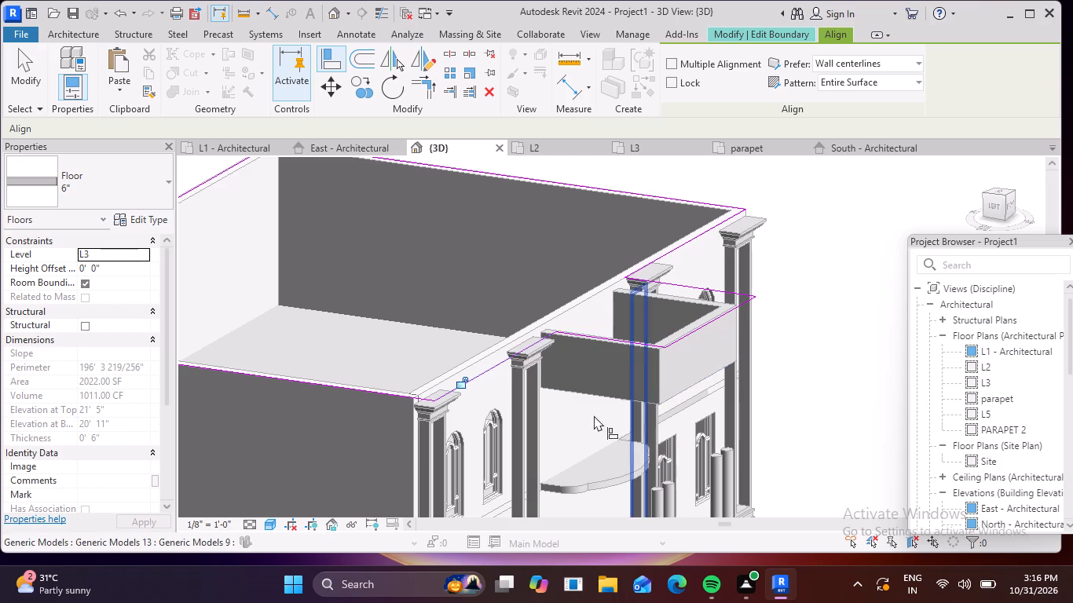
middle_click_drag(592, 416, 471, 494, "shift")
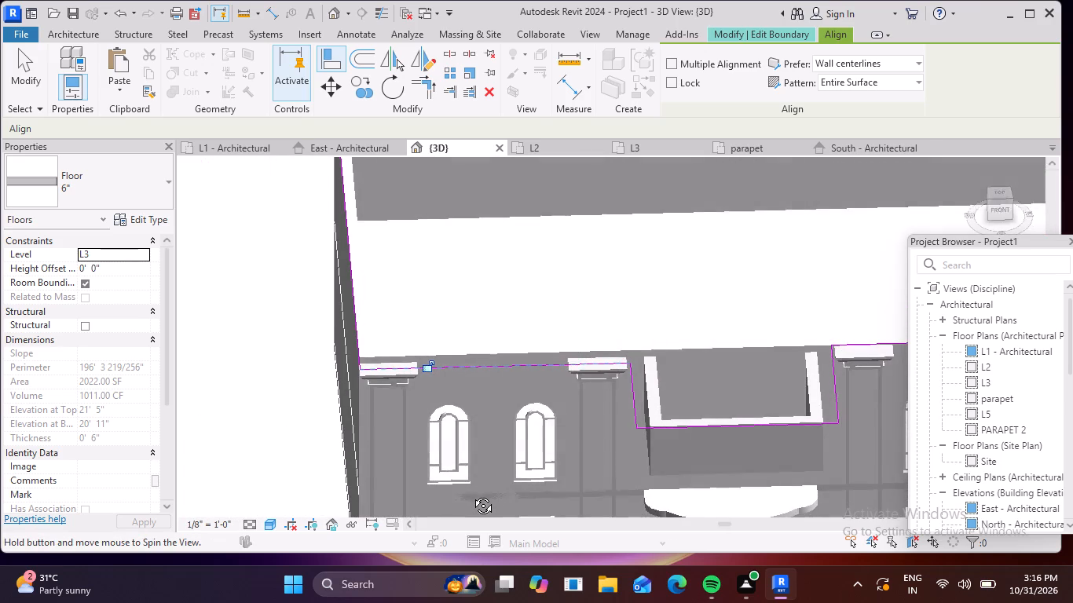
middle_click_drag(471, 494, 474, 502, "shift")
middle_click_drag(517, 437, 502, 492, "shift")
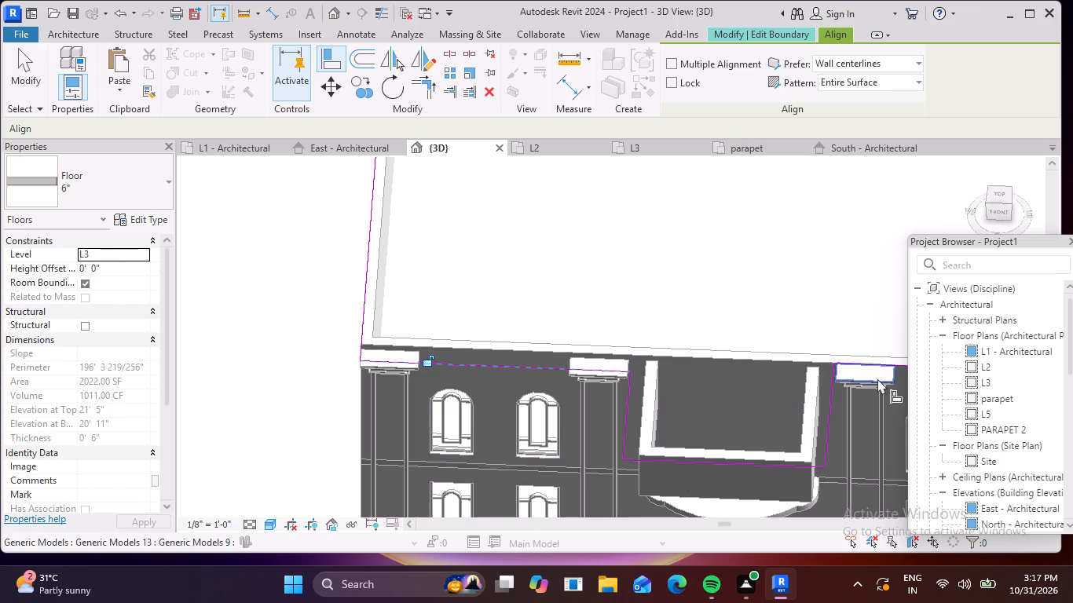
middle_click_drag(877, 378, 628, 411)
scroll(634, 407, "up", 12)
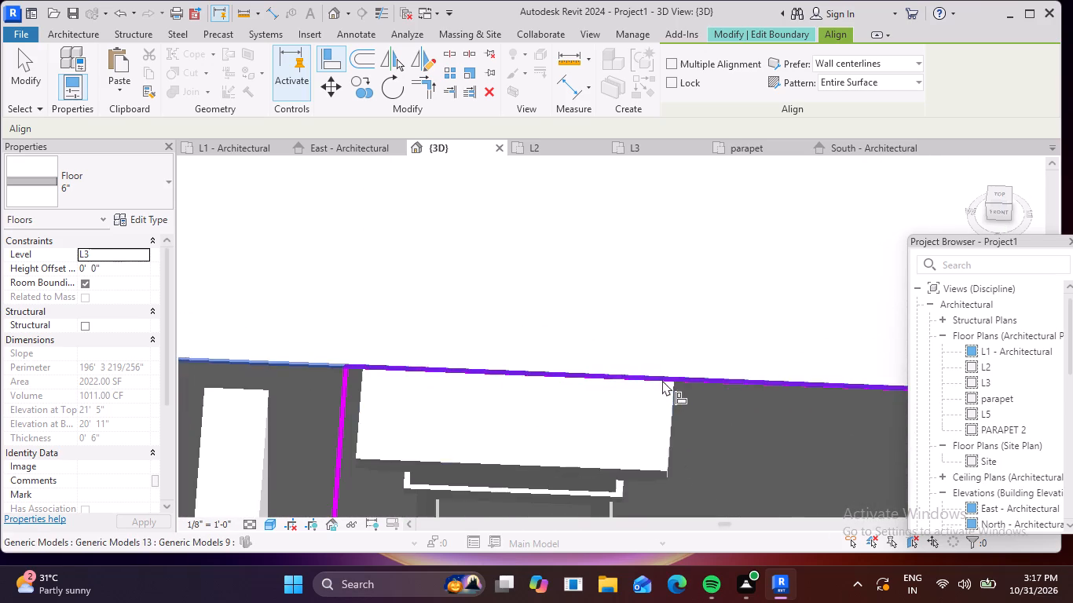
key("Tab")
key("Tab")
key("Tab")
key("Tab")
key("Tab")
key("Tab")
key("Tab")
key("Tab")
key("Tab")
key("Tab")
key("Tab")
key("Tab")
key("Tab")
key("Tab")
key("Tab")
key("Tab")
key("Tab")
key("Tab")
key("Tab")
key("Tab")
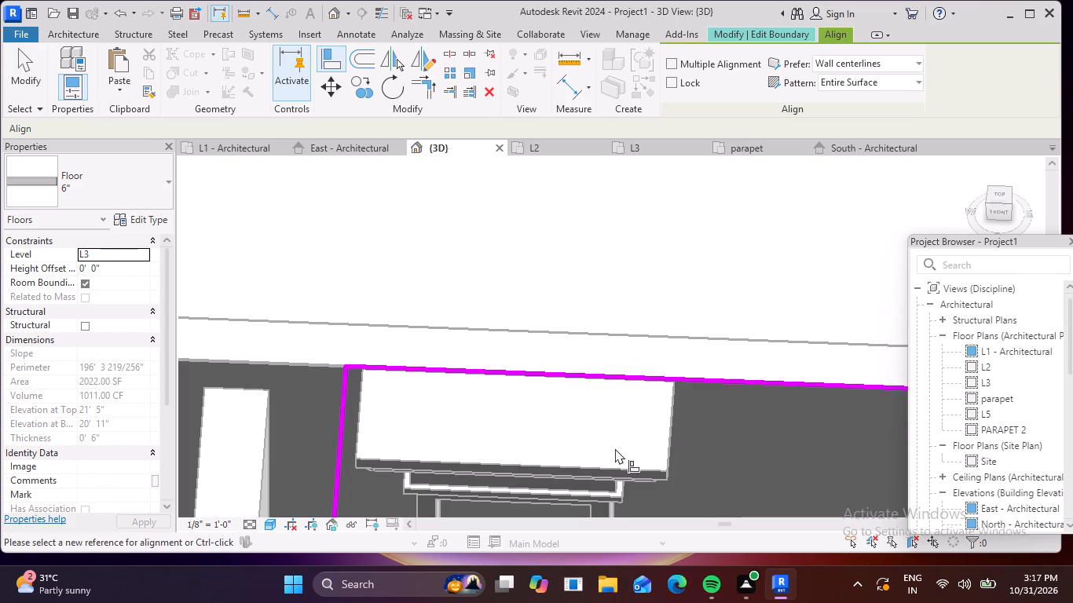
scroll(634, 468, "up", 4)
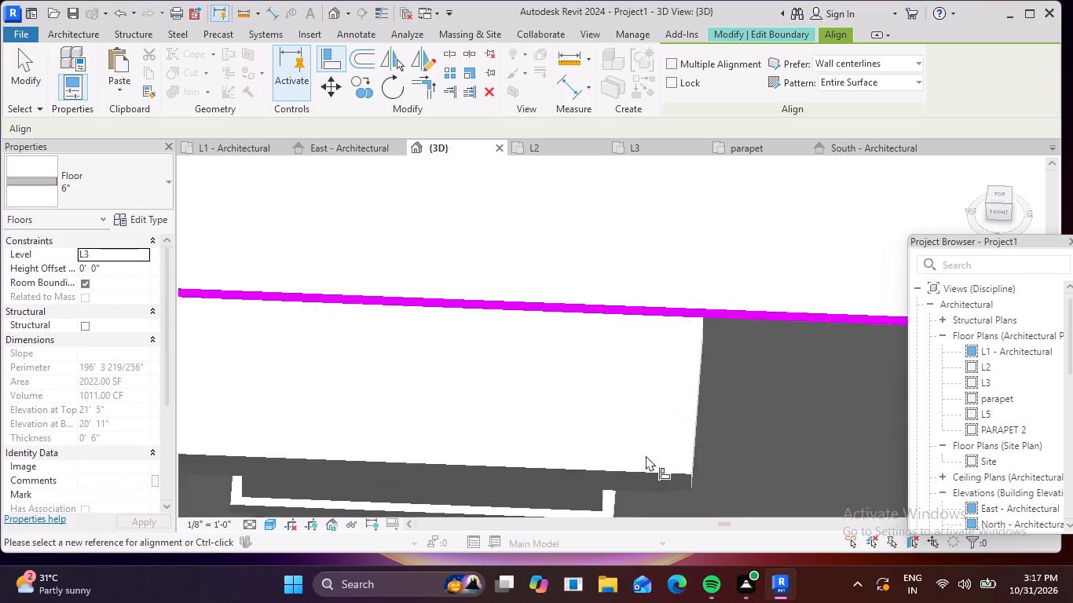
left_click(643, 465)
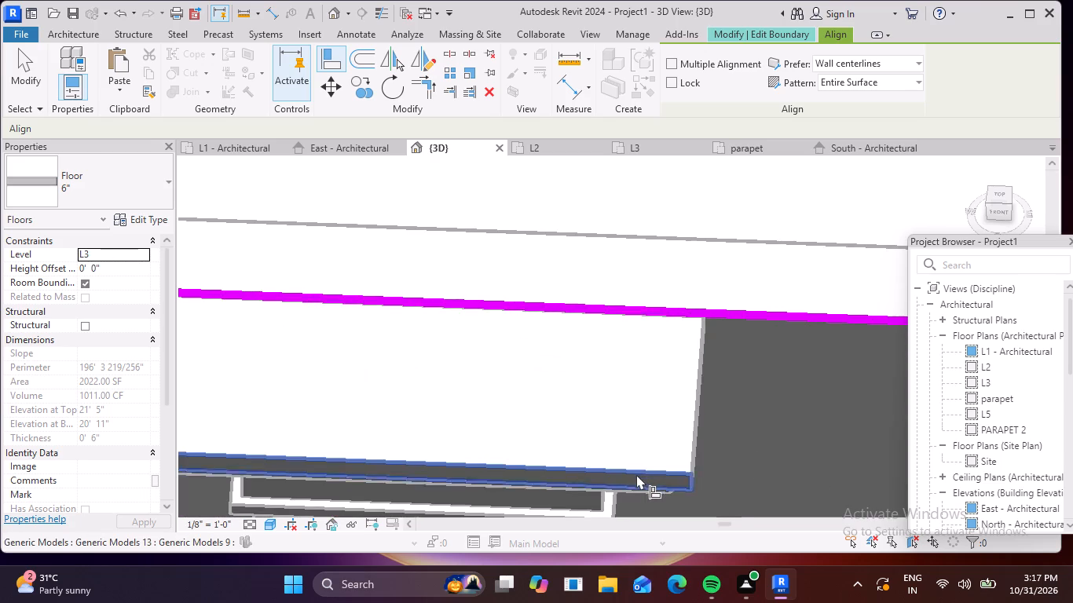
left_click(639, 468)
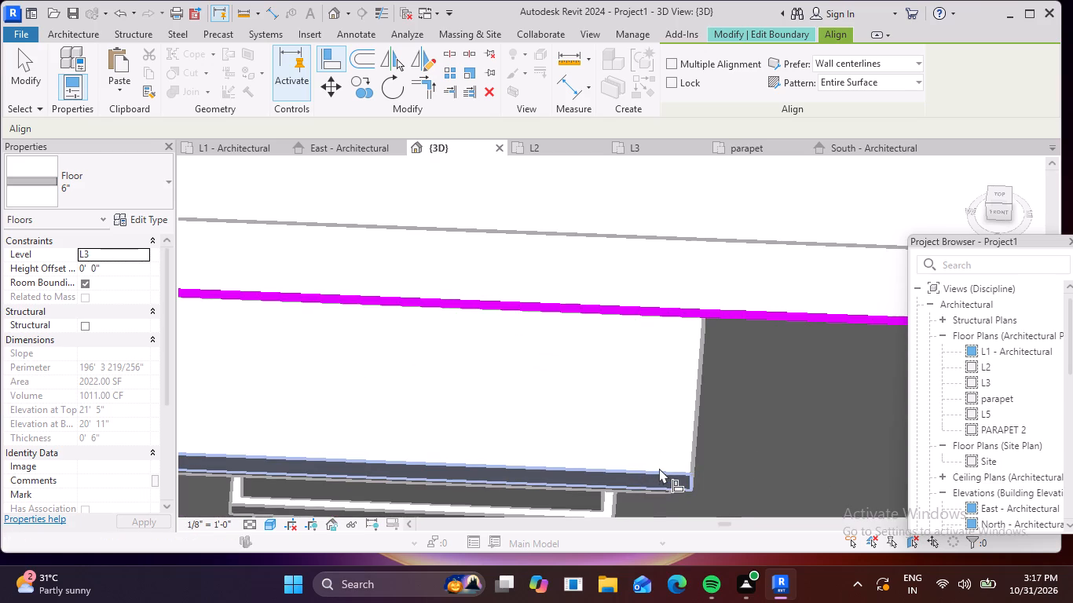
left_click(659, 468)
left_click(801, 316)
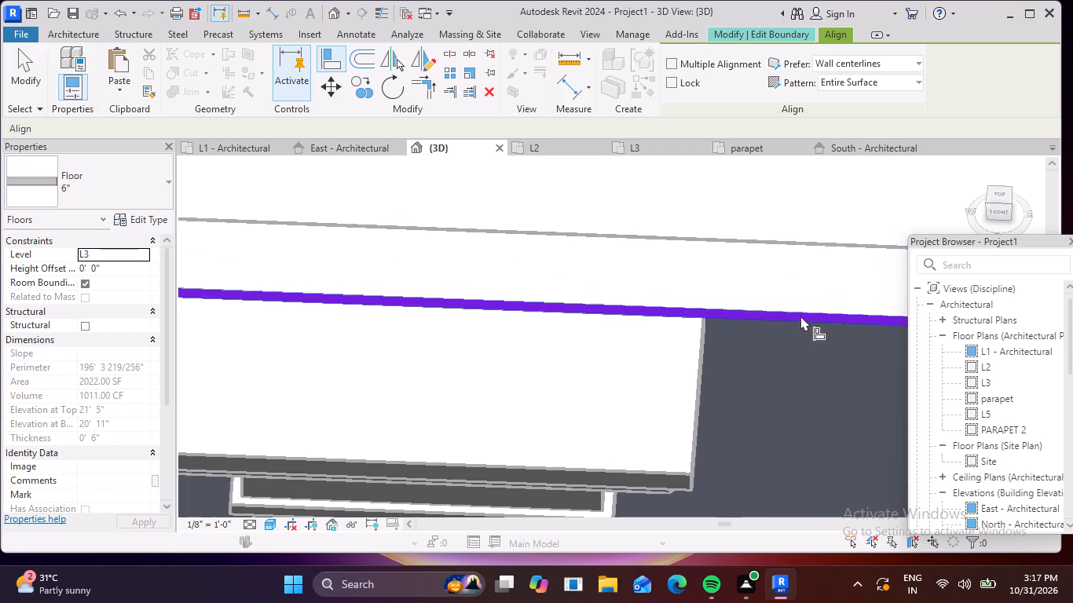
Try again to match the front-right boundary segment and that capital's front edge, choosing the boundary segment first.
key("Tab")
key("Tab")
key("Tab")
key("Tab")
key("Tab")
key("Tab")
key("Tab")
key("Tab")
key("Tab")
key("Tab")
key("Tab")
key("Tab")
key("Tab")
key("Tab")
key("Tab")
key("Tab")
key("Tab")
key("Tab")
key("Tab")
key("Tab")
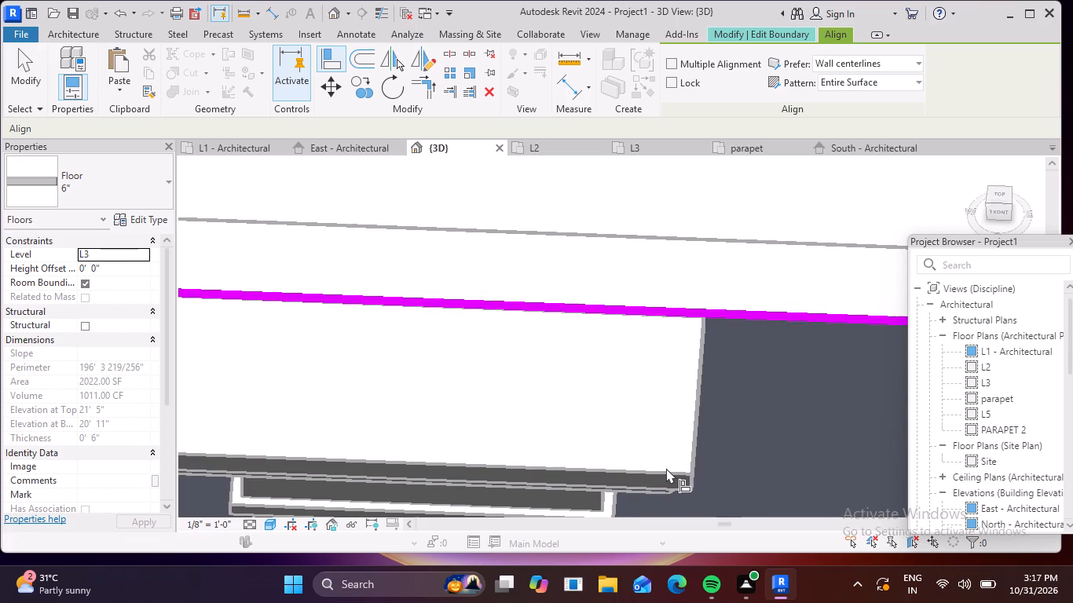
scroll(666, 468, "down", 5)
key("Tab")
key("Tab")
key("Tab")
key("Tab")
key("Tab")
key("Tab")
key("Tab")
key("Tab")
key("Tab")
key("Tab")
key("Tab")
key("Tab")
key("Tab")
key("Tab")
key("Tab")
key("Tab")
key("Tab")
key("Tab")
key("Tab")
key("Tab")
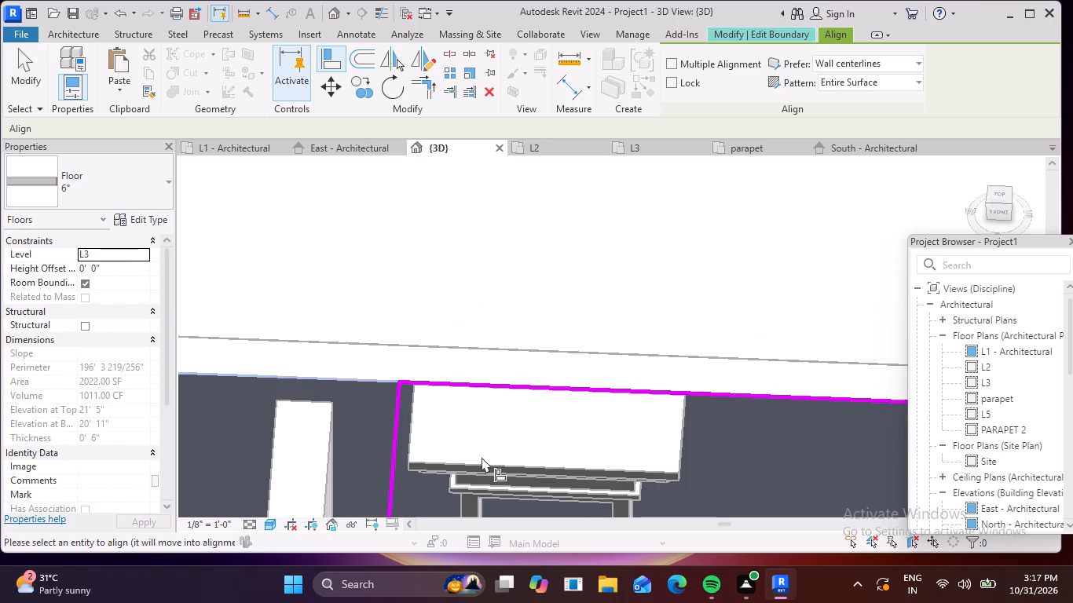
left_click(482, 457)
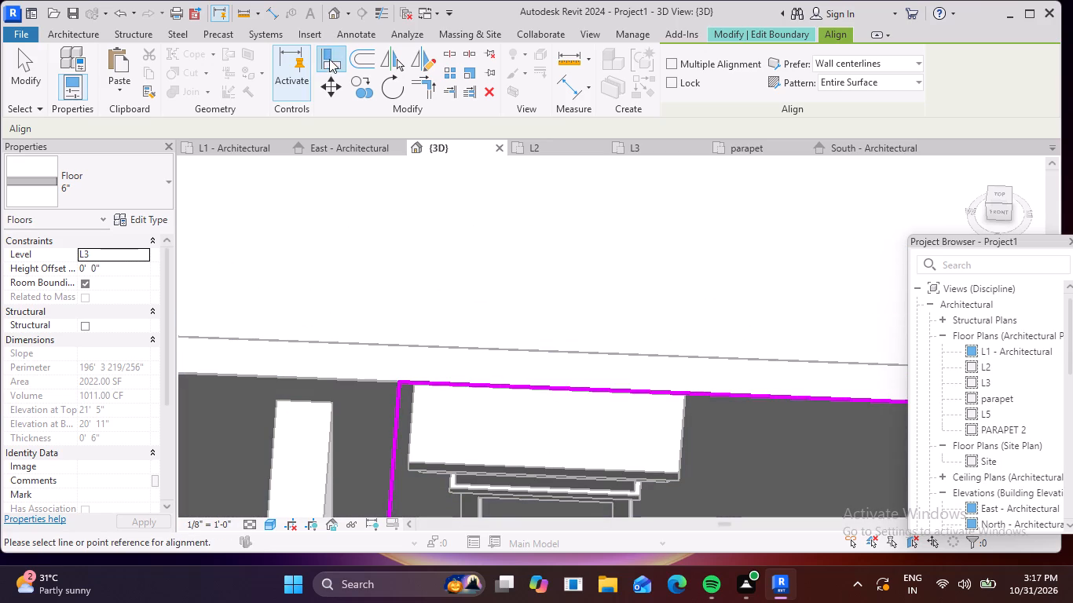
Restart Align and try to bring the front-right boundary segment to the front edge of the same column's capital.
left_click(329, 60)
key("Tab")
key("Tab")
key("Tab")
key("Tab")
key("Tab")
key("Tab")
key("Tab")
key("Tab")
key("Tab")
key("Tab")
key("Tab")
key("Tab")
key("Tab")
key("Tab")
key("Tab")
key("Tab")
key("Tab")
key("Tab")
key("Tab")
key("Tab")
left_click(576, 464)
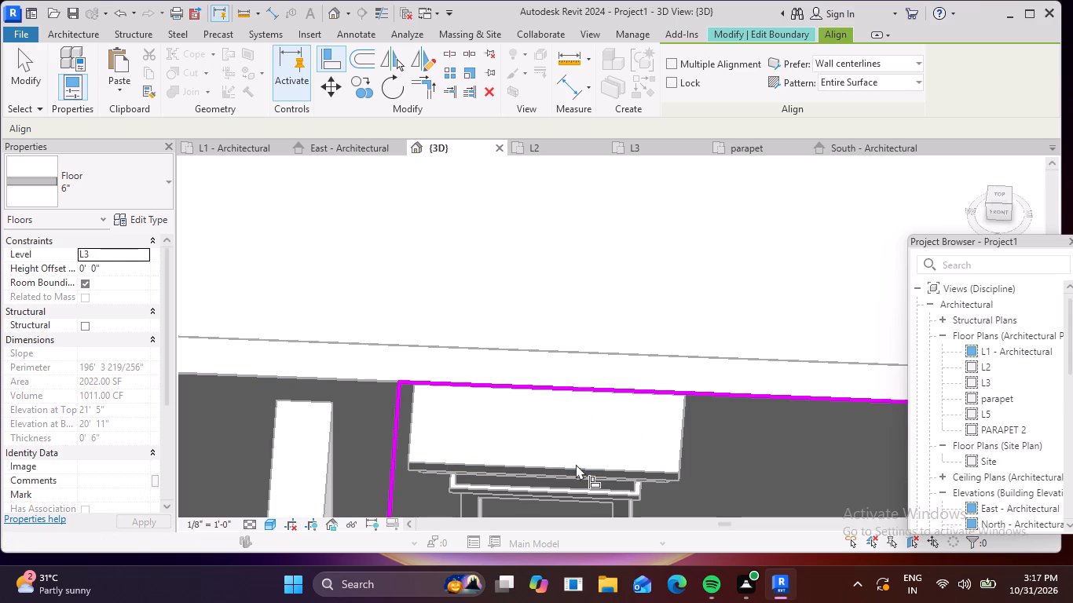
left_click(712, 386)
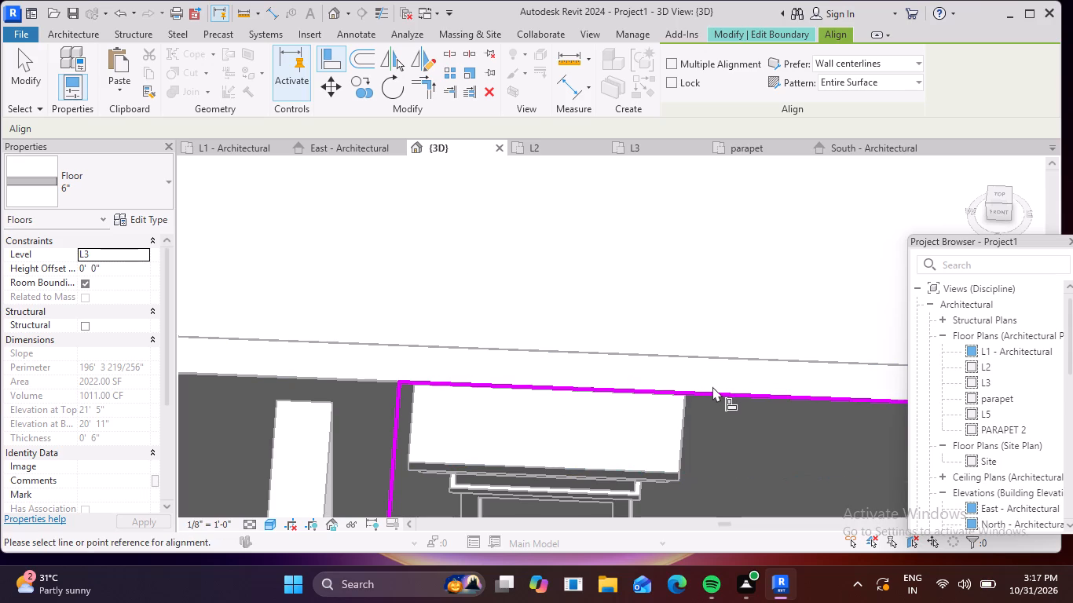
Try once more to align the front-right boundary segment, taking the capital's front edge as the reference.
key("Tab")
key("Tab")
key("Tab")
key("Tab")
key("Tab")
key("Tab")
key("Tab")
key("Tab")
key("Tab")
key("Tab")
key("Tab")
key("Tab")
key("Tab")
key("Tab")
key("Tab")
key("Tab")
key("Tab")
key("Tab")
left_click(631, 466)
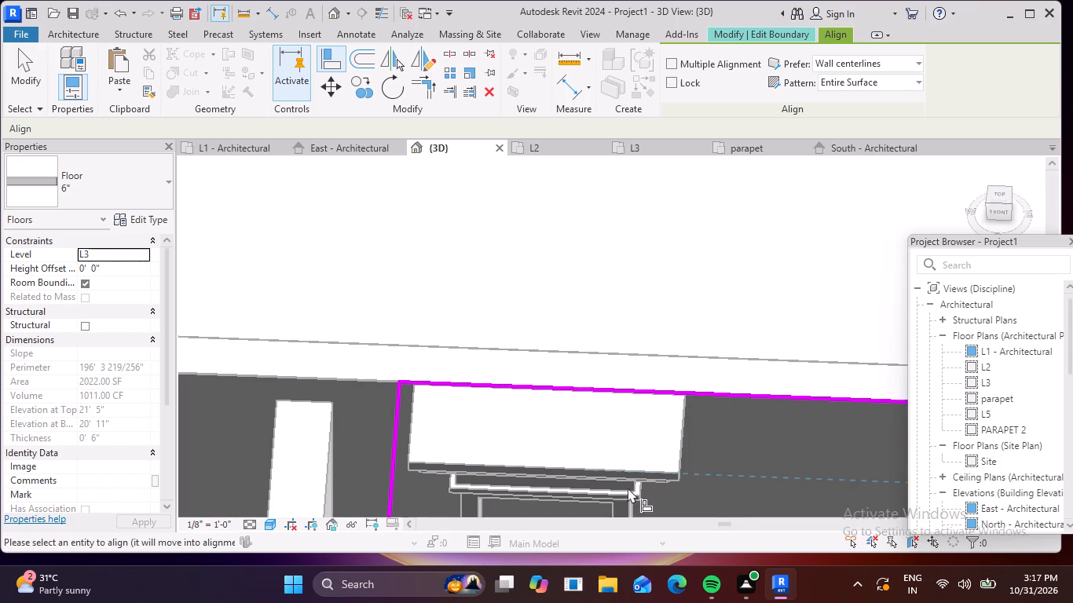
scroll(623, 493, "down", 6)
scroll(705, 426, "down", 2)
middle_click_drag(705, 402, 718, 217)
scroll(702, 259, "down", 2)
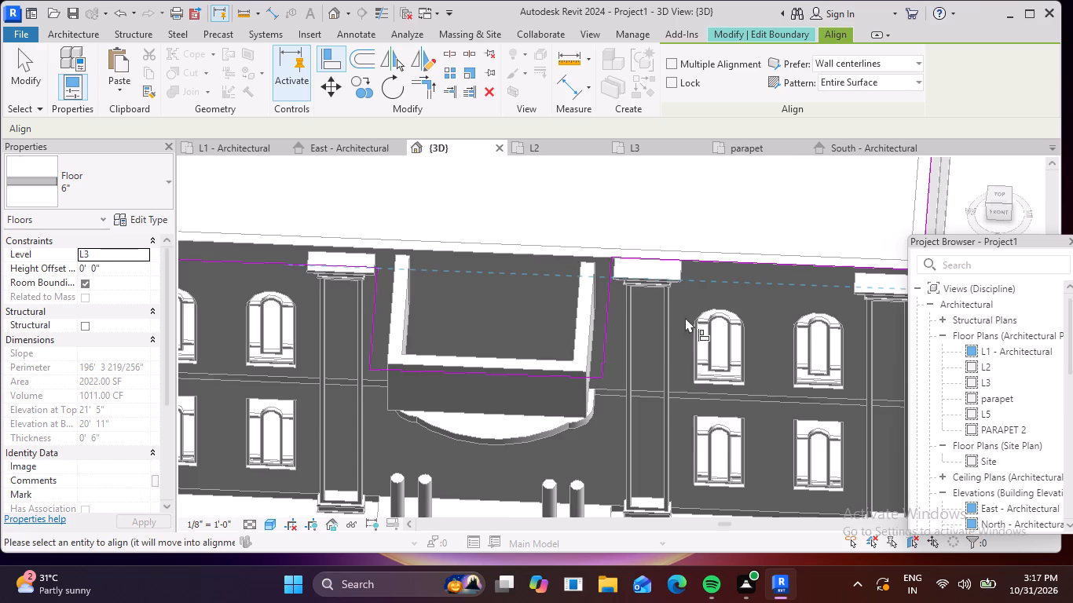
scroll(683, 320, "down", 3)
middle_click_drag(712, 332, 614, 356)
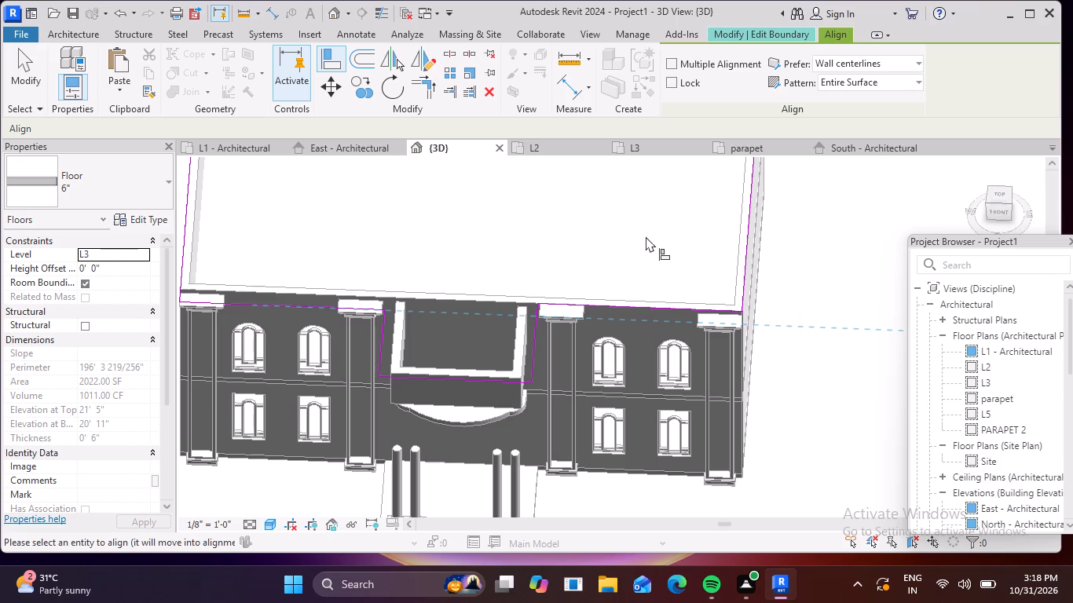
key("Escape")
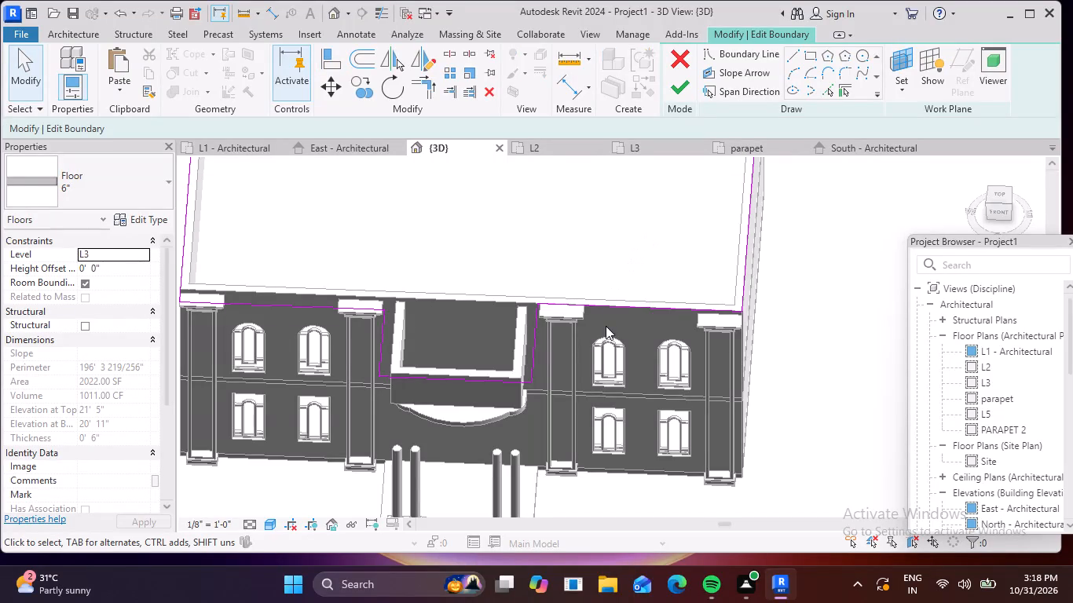
Finish the L3 floor boundary edit and attach the walls below to the floor's bottom.
scroll(536, 339, "up", 2)
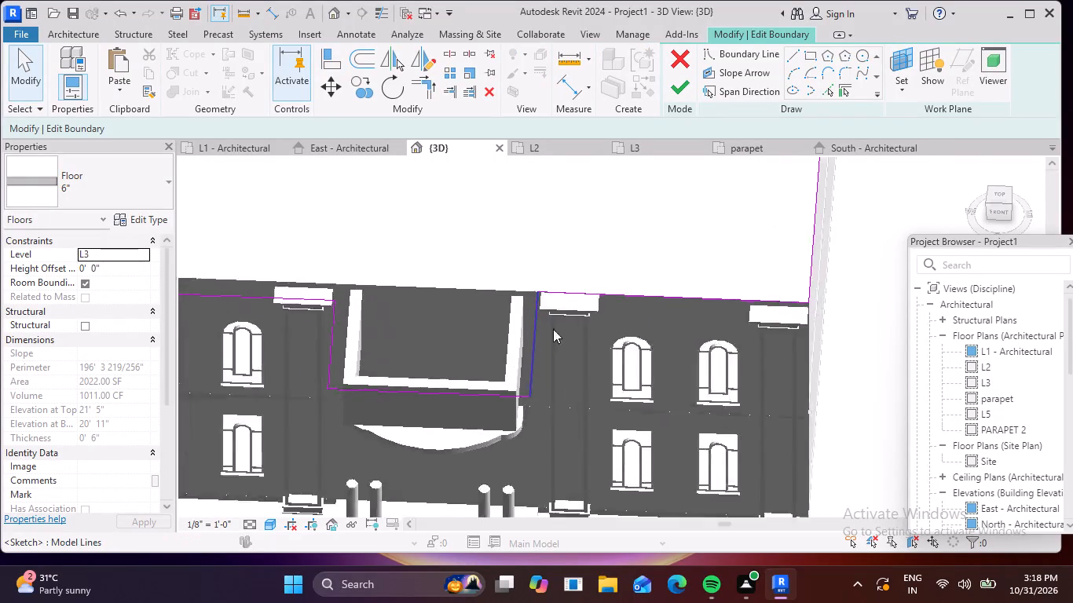
scroll(553, 329, "up", 3)
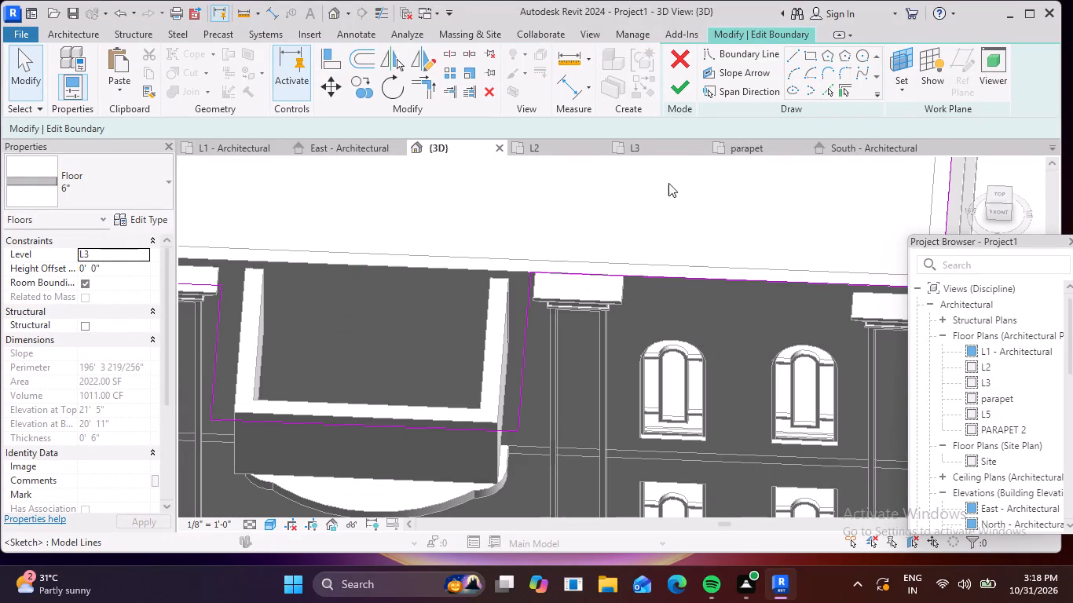
left_click(684, 84)
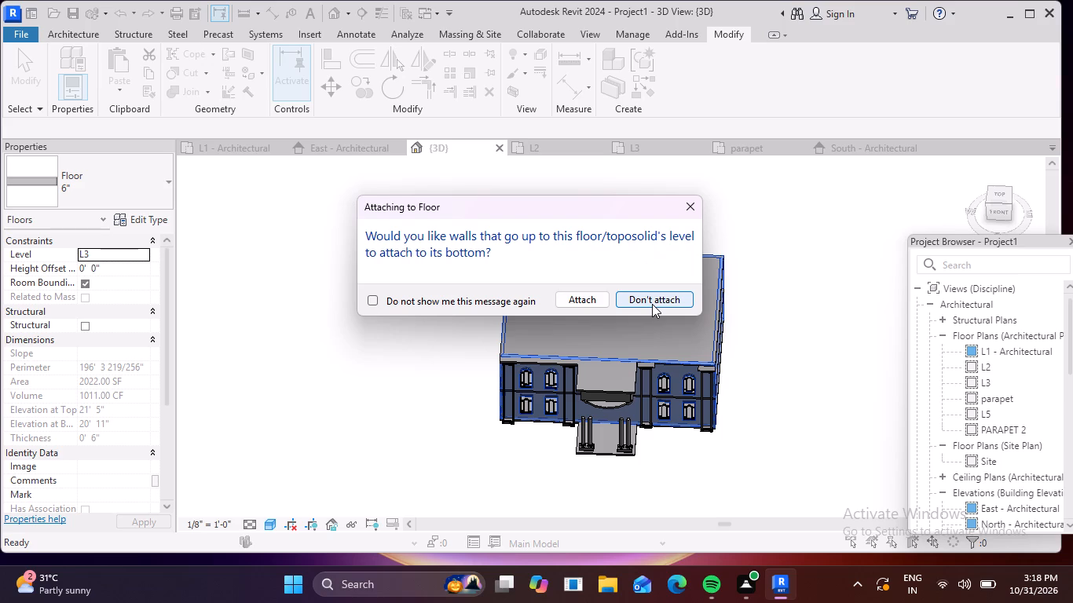
left_click(591, 297)
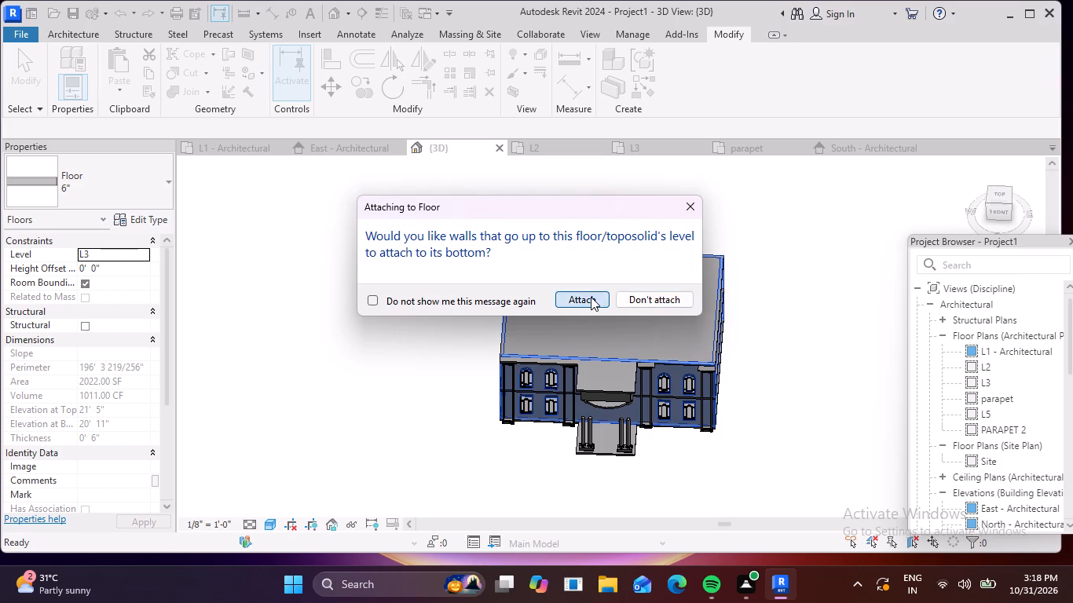
scroll(558, 363, "up", 4)
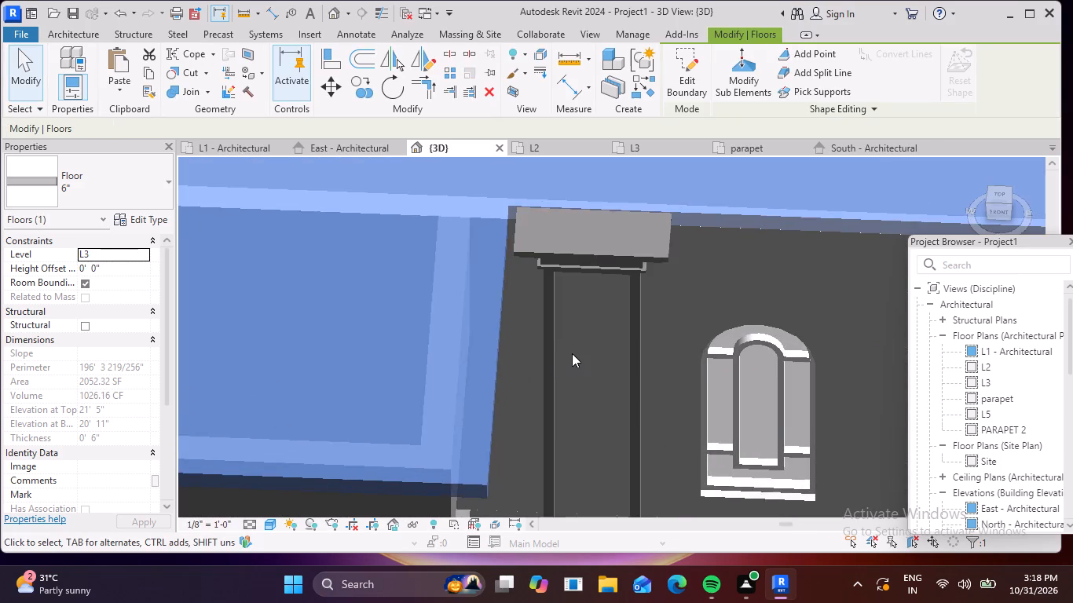
key("Escape")
Reopen the L3 floor slab's boundary for editing.
scroll(577, 345, "down", 6)
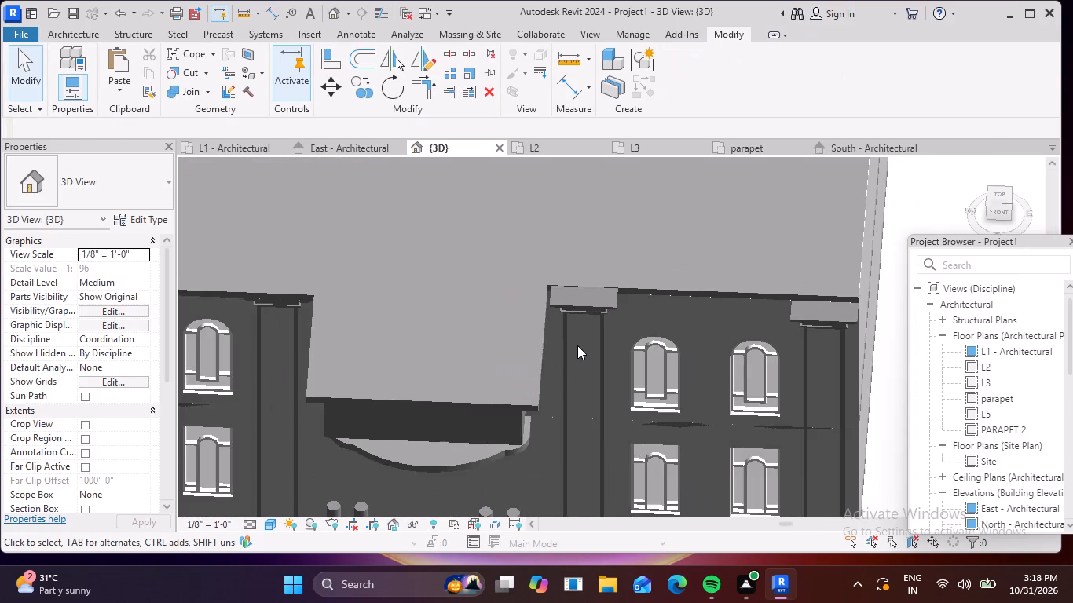
scroll(577, 345, "down", 2)
scroll(579, 307, "up", 5)
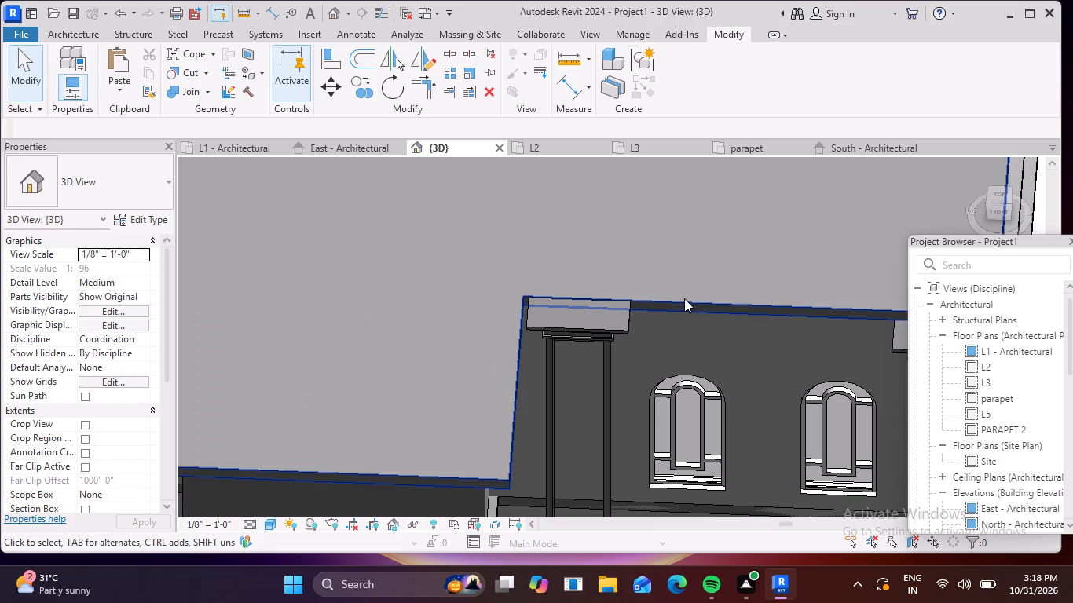
double_click(687, 300)
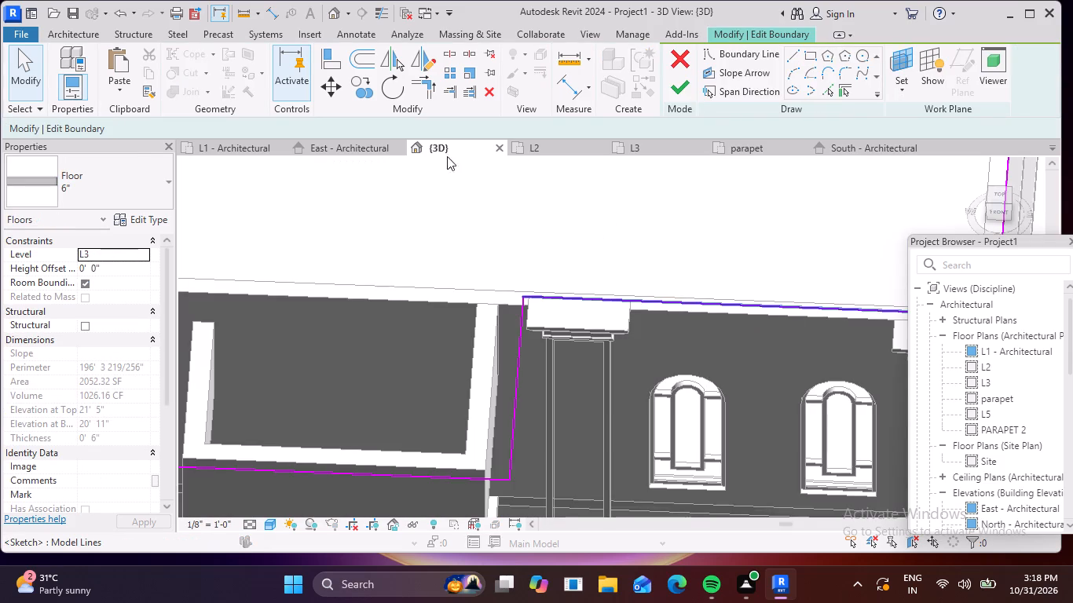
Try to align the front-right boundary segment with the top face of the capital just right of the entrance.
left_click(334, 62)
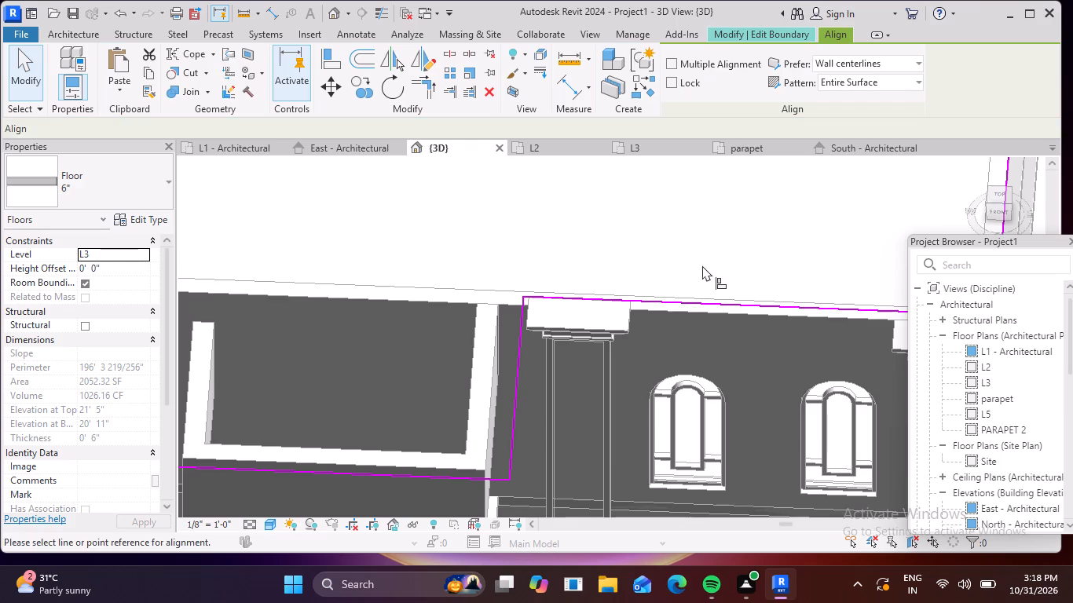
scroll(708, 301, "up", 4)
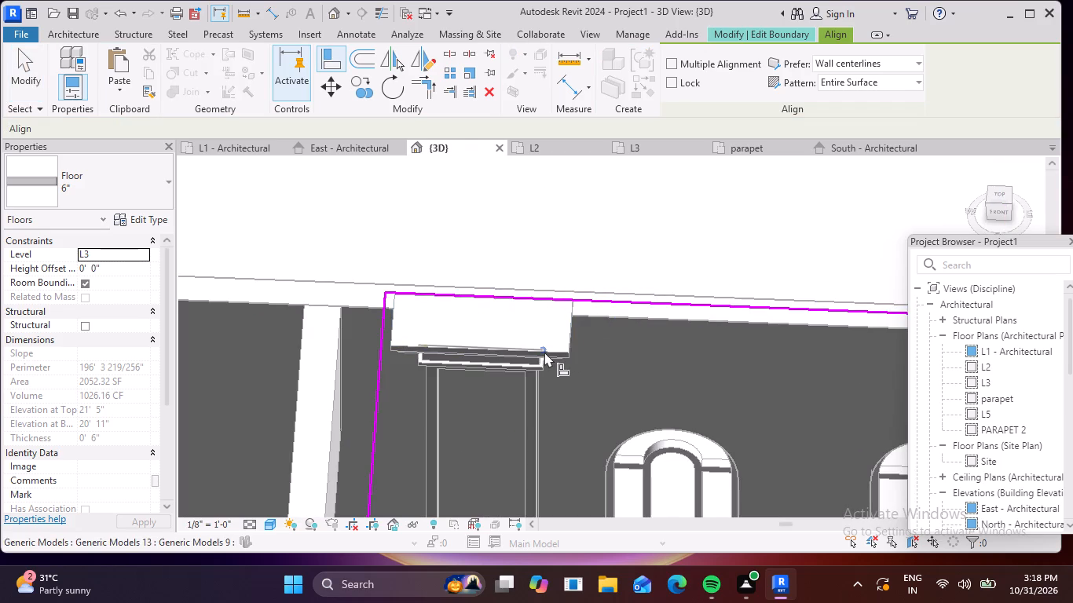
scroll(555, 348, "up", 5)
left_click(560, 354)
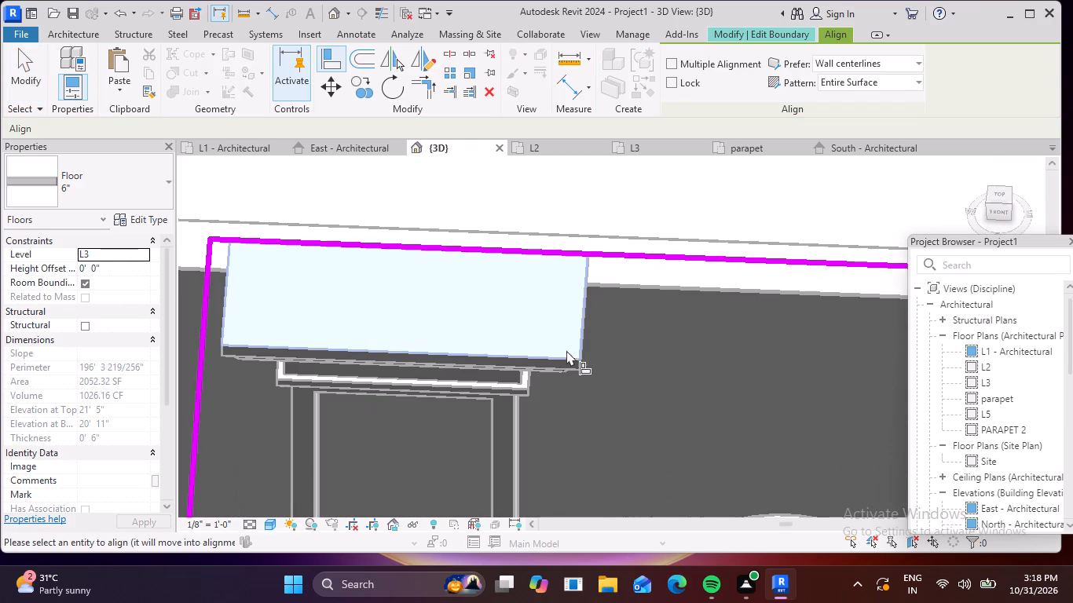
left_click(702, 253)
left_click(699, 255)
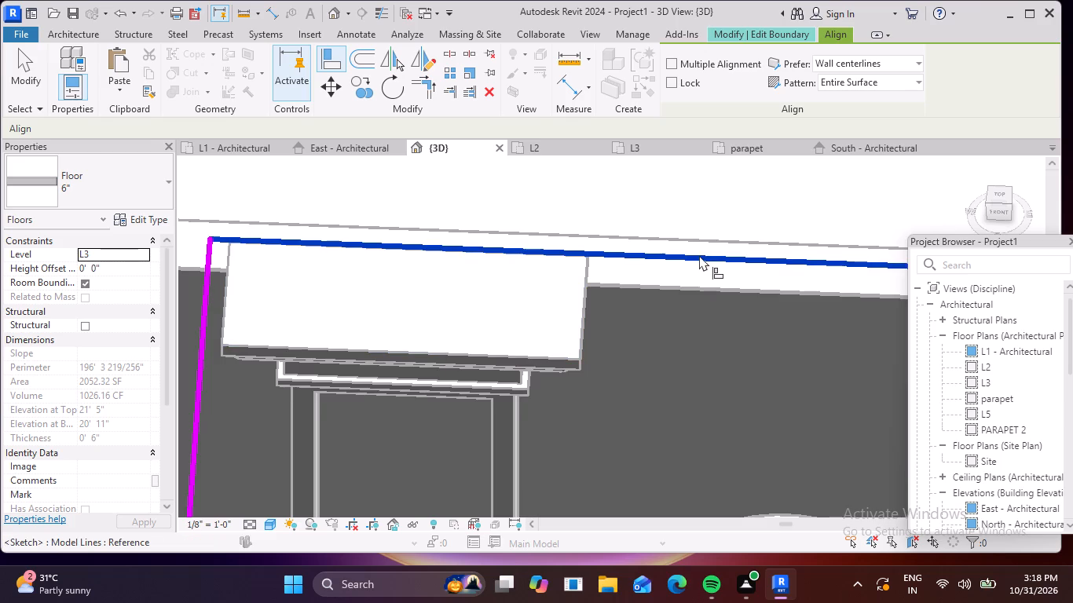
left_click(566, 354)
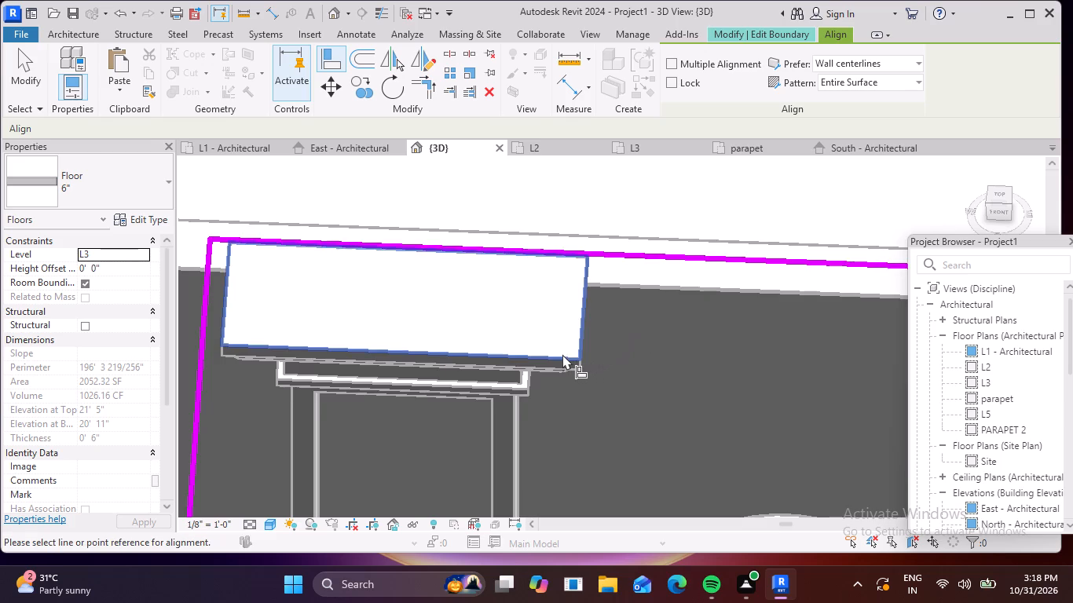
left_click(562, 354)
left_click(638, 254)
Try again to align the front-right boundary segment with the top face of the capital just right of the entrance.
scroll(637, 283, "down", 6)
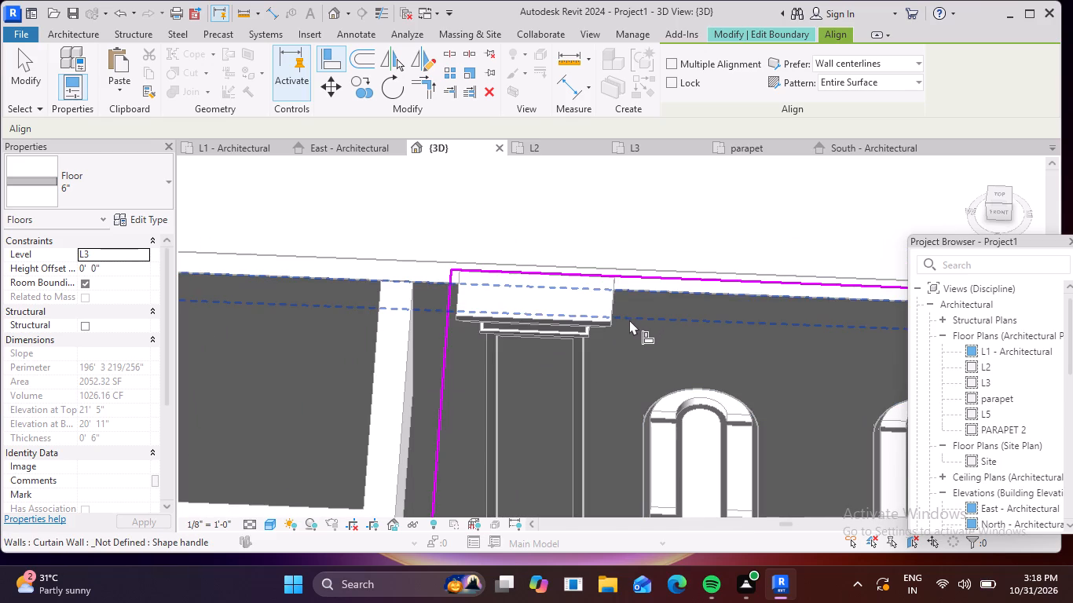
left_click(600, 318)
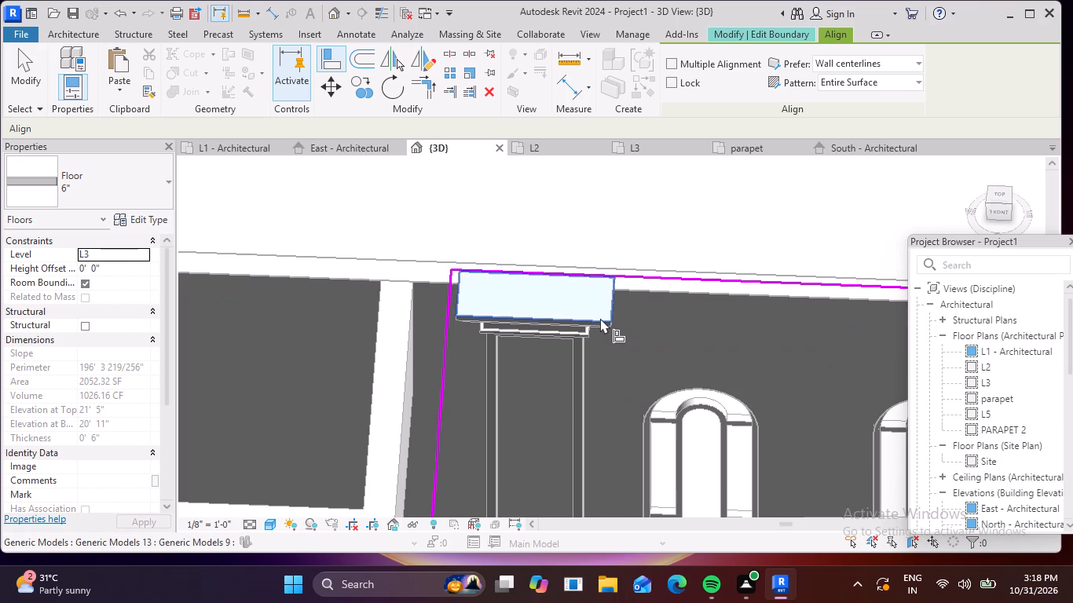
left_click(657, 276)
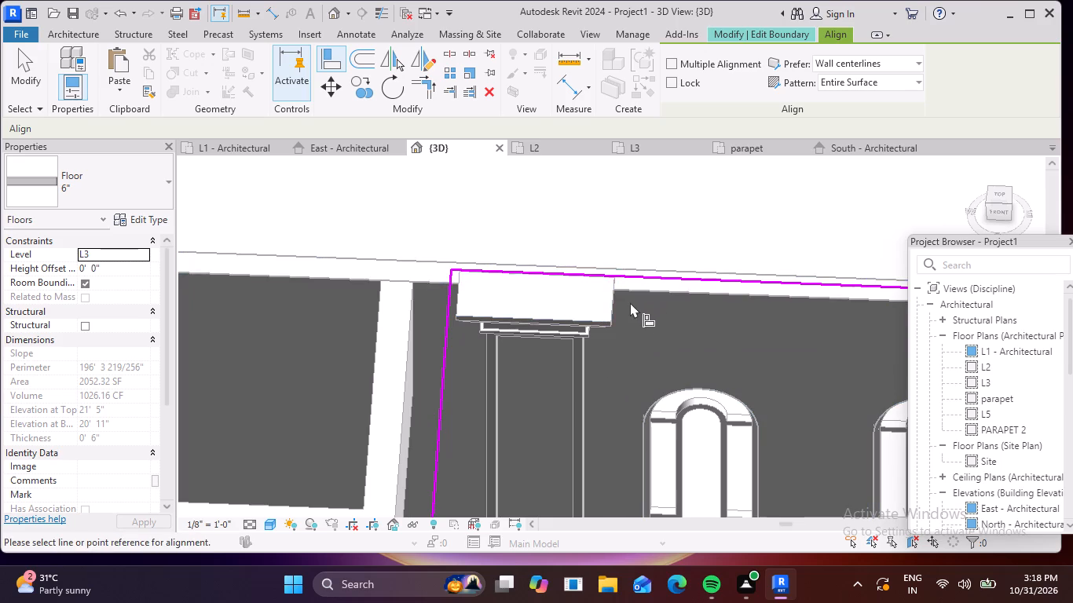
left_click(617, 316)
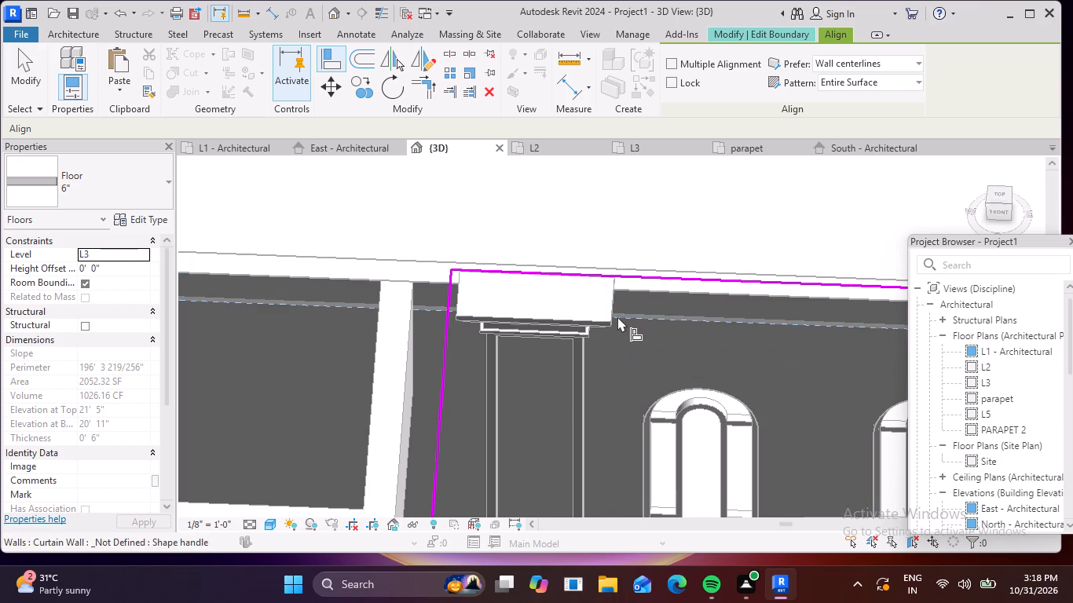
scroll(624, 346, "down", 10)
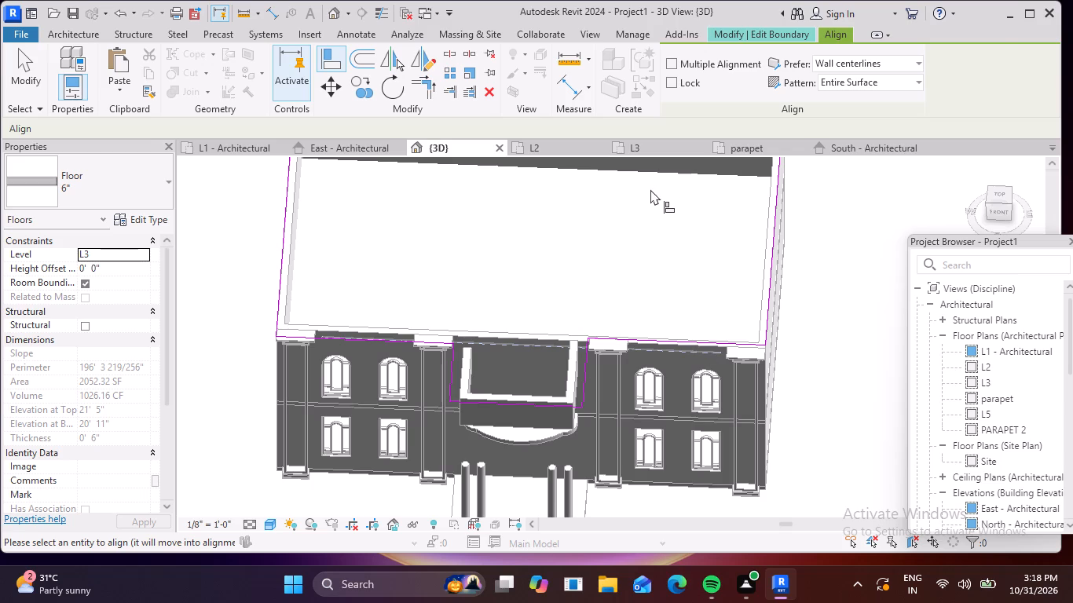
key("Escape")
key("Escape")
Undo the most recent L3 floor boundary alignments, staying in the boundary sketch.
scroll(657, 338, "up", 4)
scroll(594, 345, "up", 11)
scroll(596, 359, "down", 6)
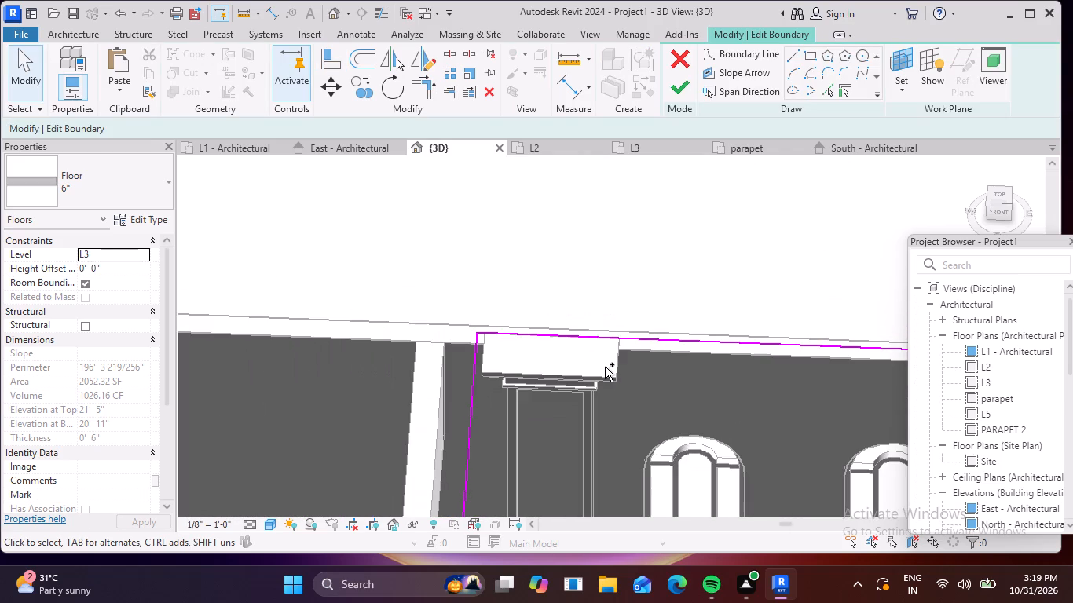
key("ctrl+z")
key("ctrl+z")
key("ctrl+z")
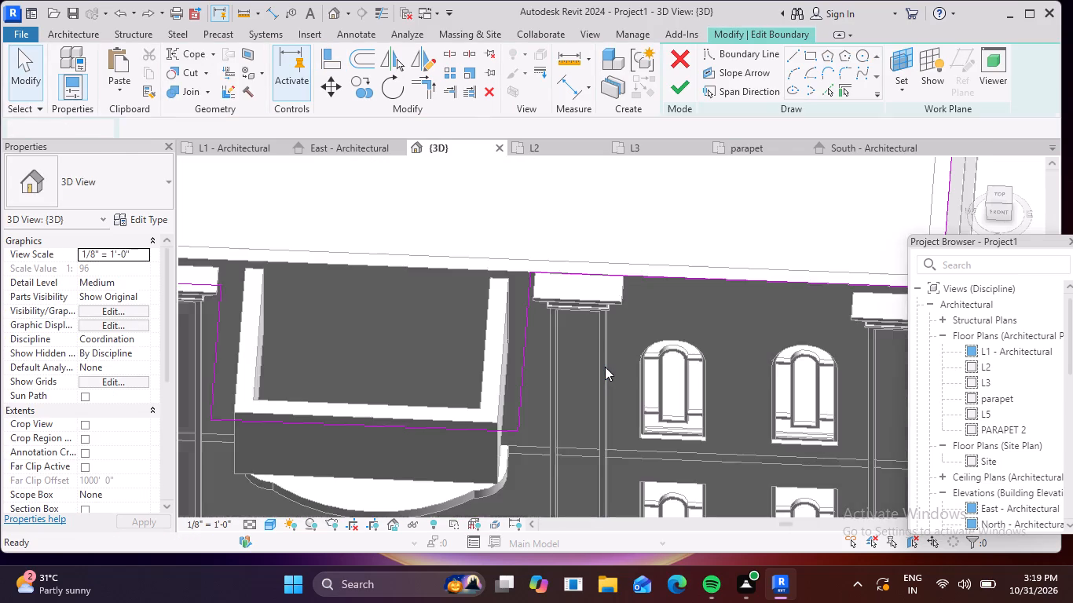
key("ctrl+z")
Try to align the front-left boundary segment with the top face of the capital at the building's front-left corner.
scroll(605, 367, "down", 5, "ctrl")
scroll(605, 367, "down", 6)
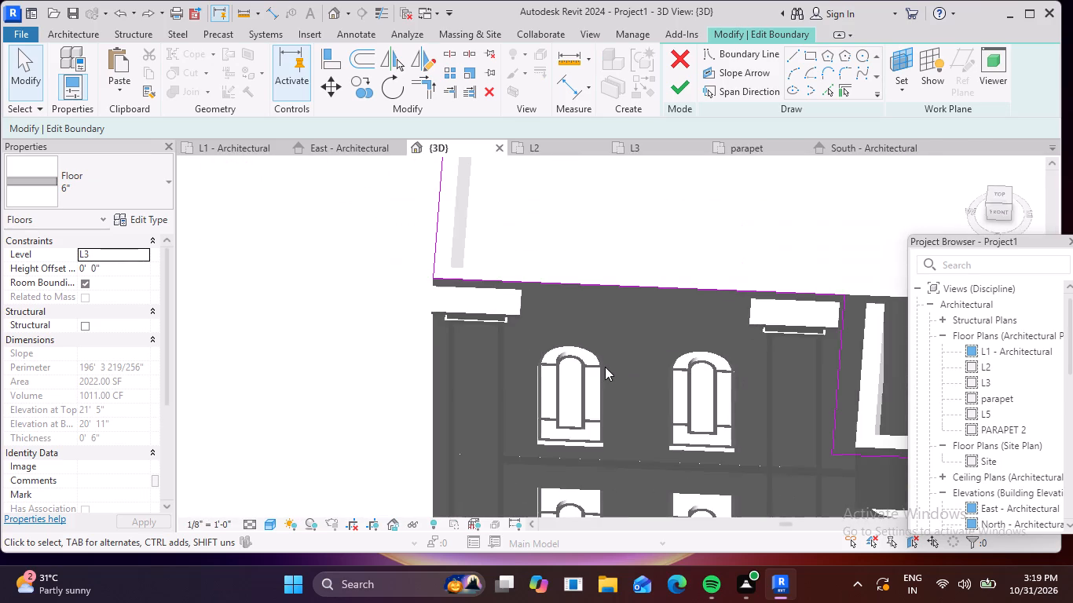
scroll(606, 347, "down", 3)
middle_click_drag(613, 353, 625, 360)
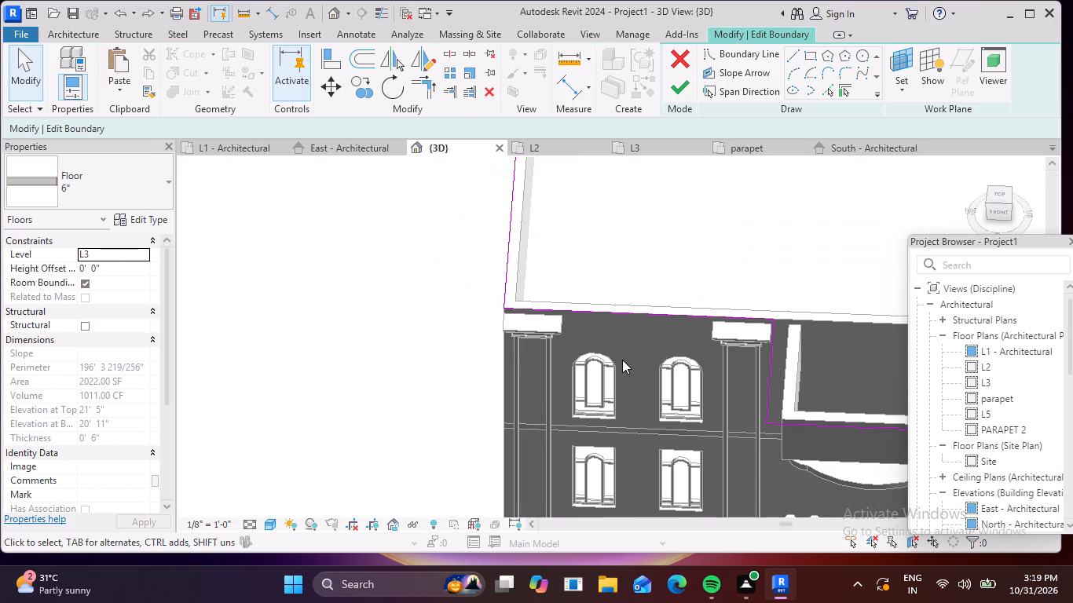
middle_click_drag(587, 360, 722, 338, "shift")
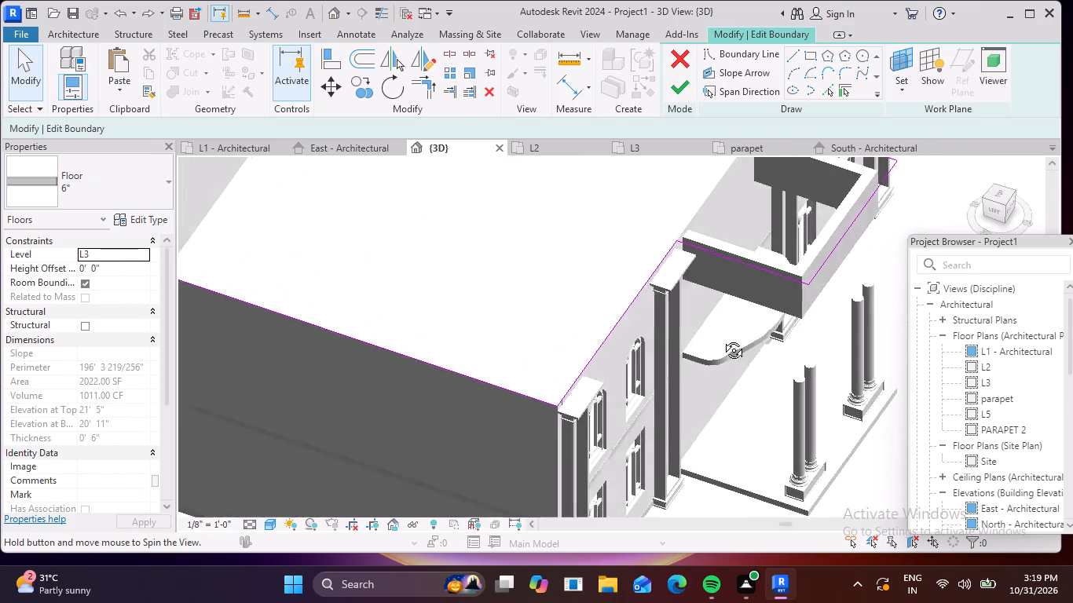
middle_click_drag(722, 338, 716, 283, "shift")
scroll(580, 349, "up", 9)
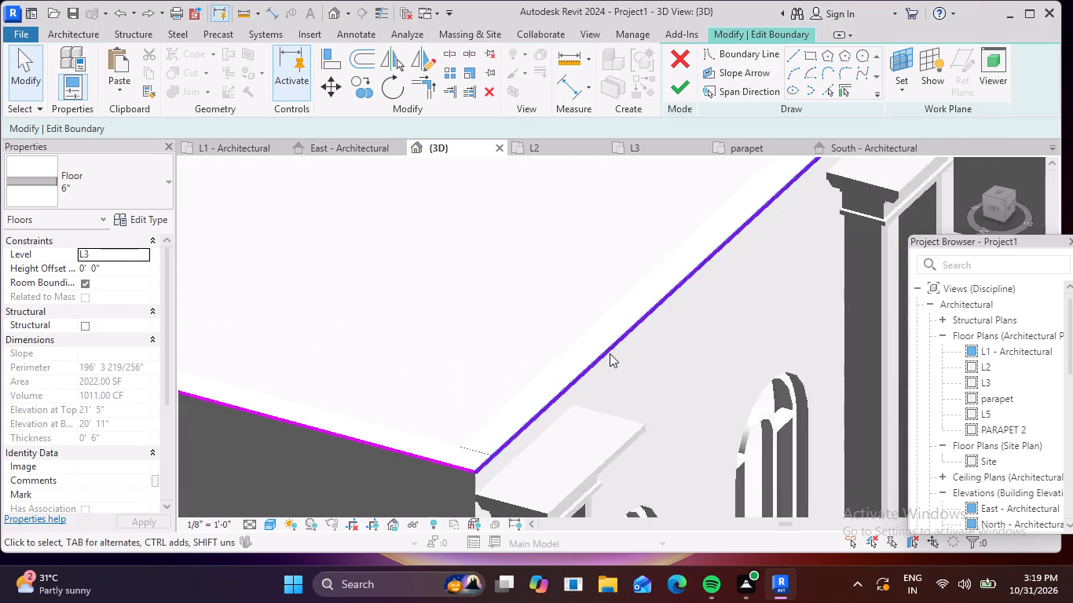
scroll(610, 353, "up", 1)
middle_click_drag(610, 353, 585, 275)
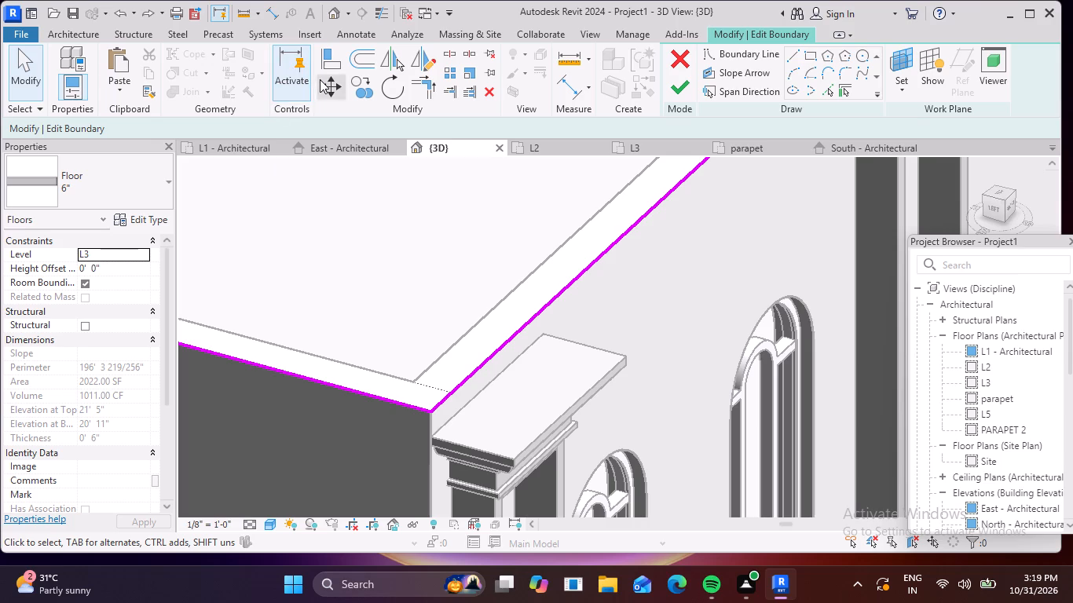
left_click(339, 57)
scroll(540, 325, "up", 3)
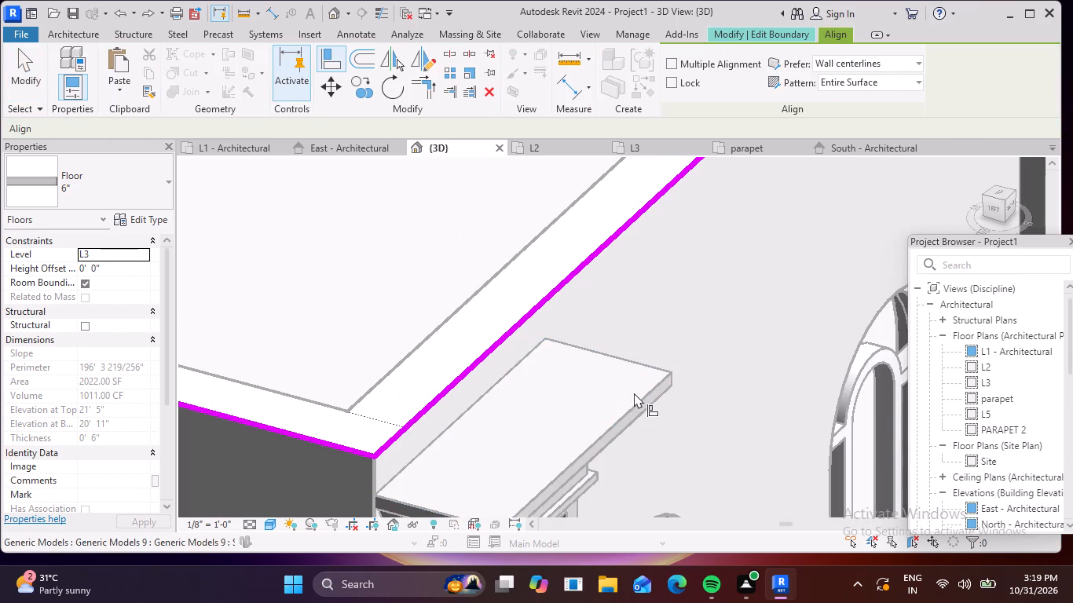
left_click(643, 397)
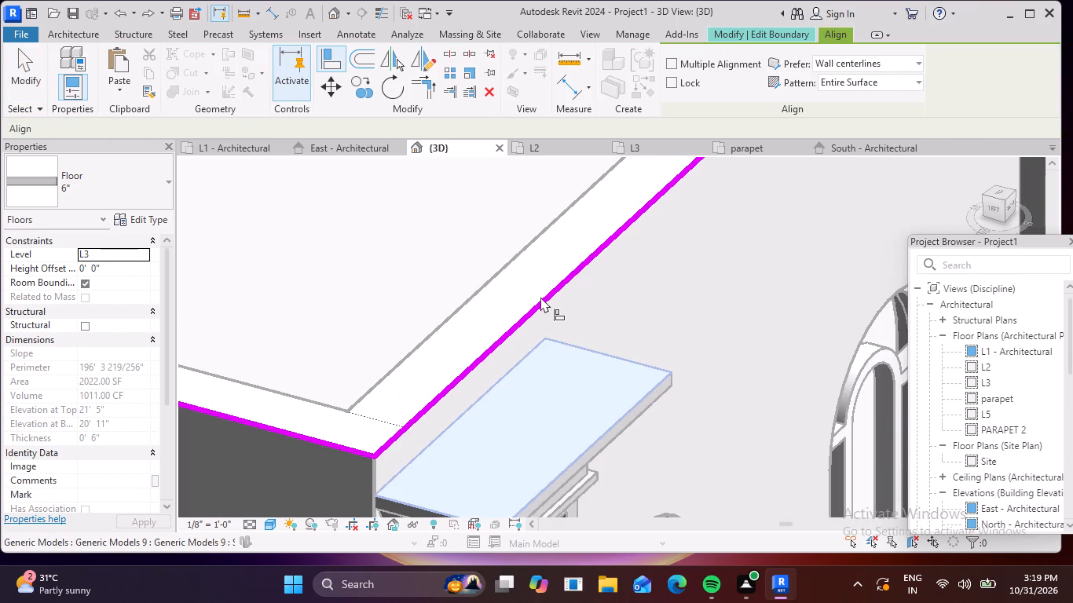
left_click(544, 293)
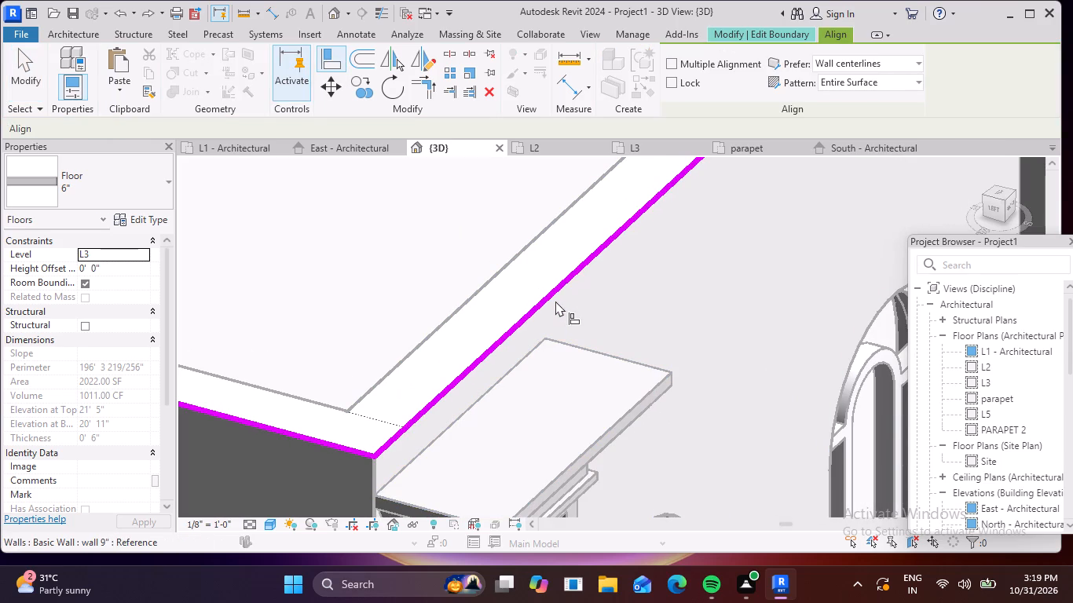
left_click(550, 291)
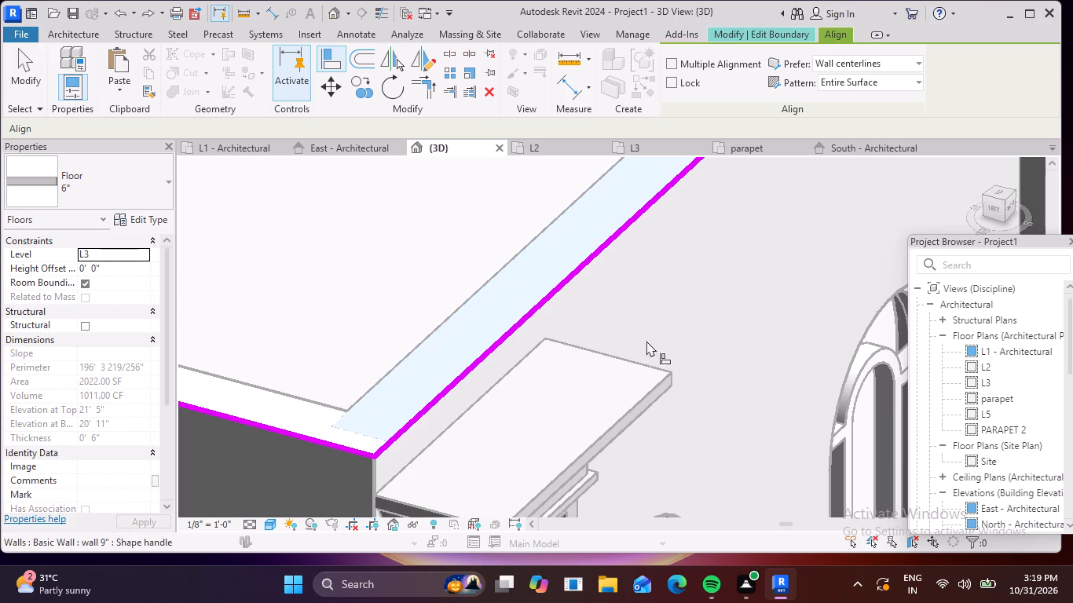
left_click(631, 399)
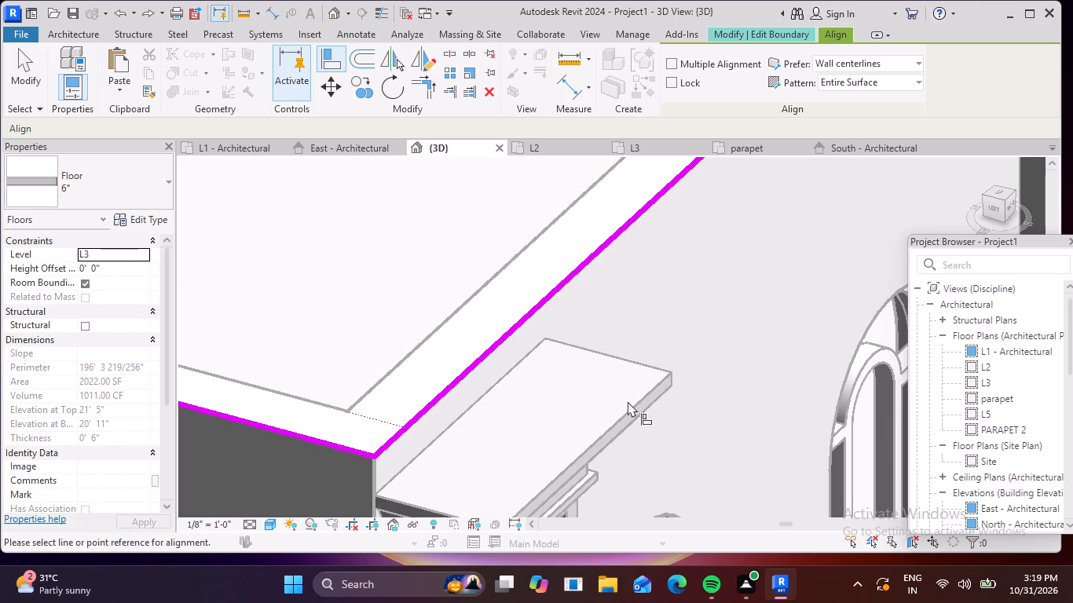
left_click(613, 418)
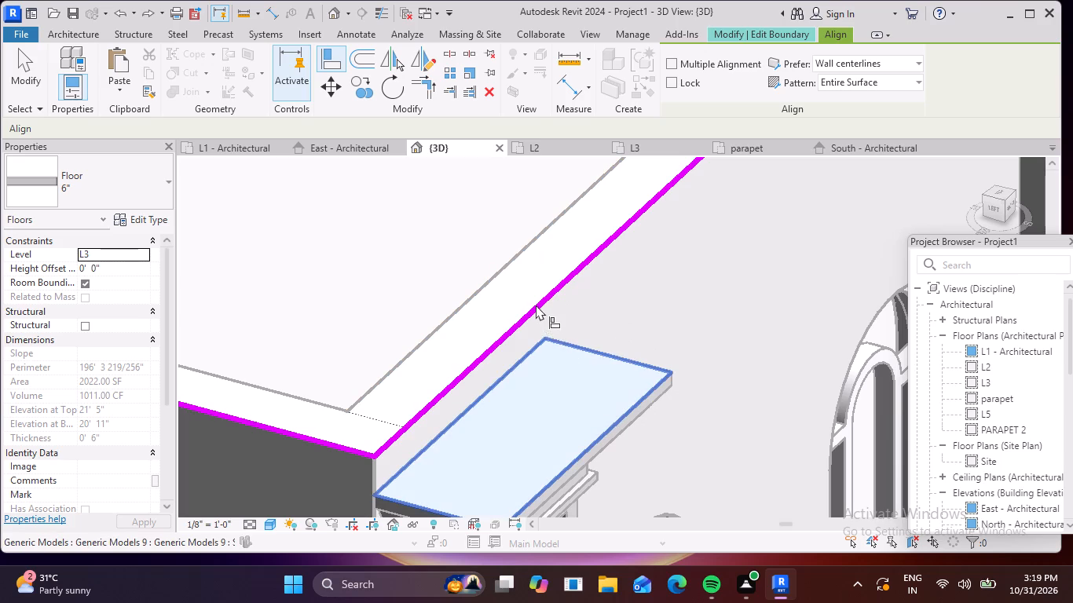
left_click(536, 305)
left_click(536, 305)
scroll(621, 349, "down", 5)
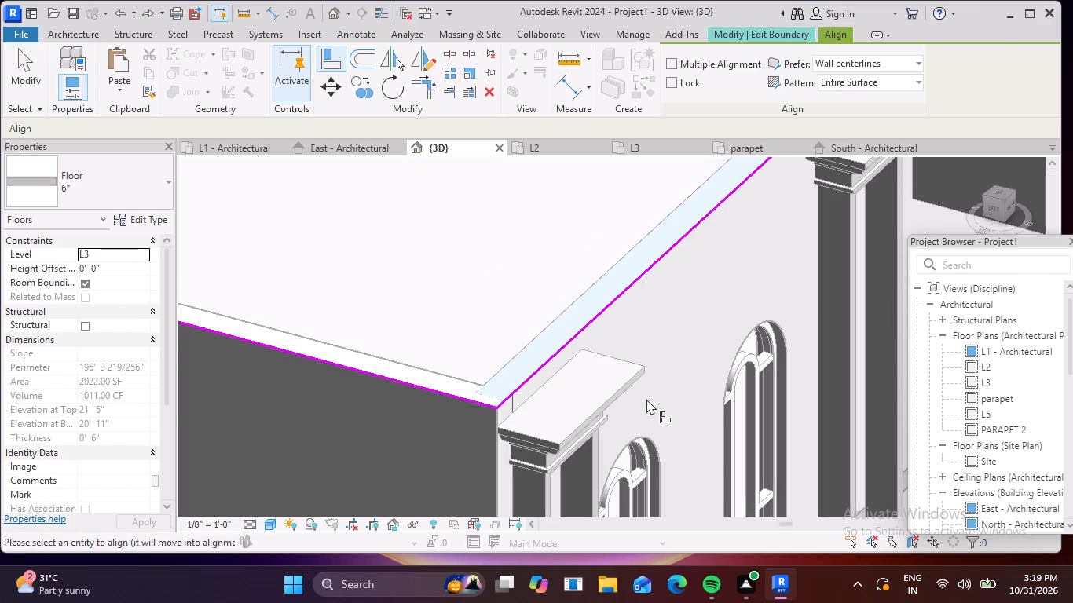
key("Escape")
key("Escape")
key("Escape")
Align the L3 floor's front-left boundary segment with the thin vertical front face of the front-left corner capital.
scroll(615, 353, "down", 4)
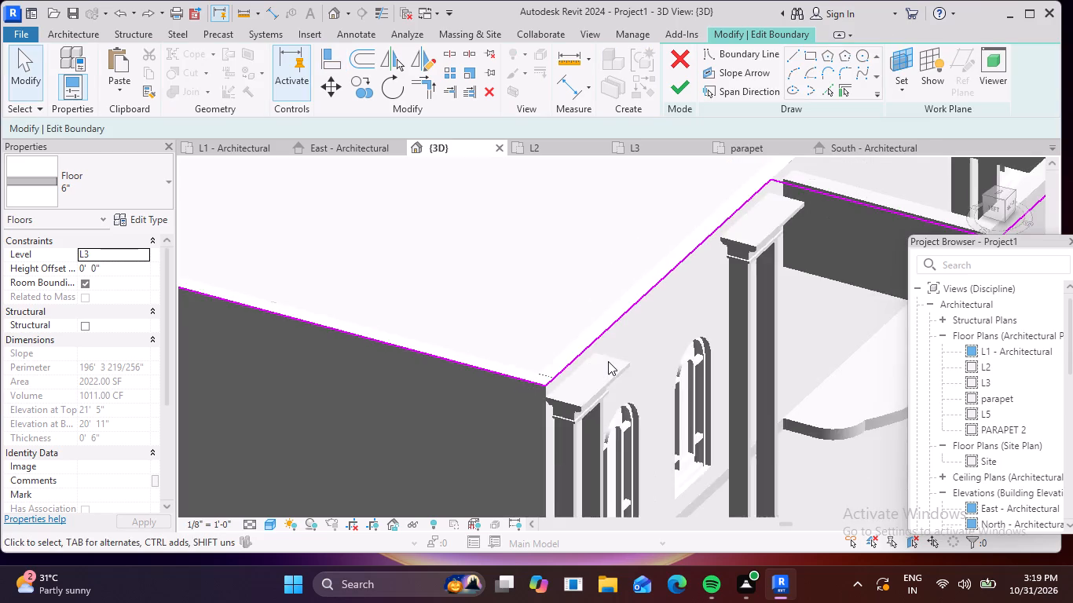
scroll(608, 361, "down", 3)
scroll(668, 327, "up", 11)
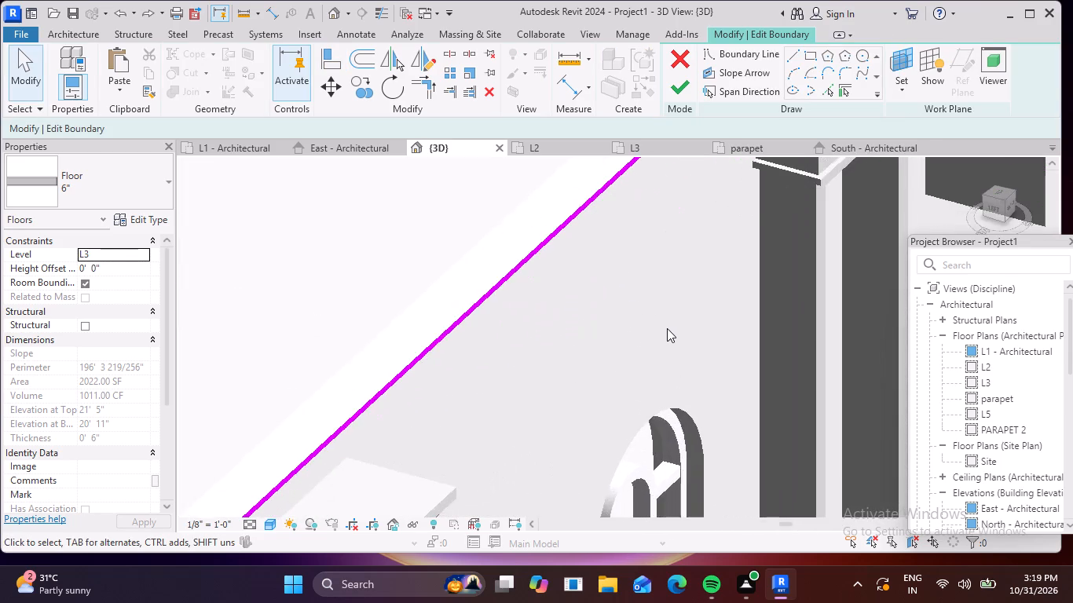
scroll(607, 333, "down", 3)
middle_click_drag(575, 370, 607, 297)
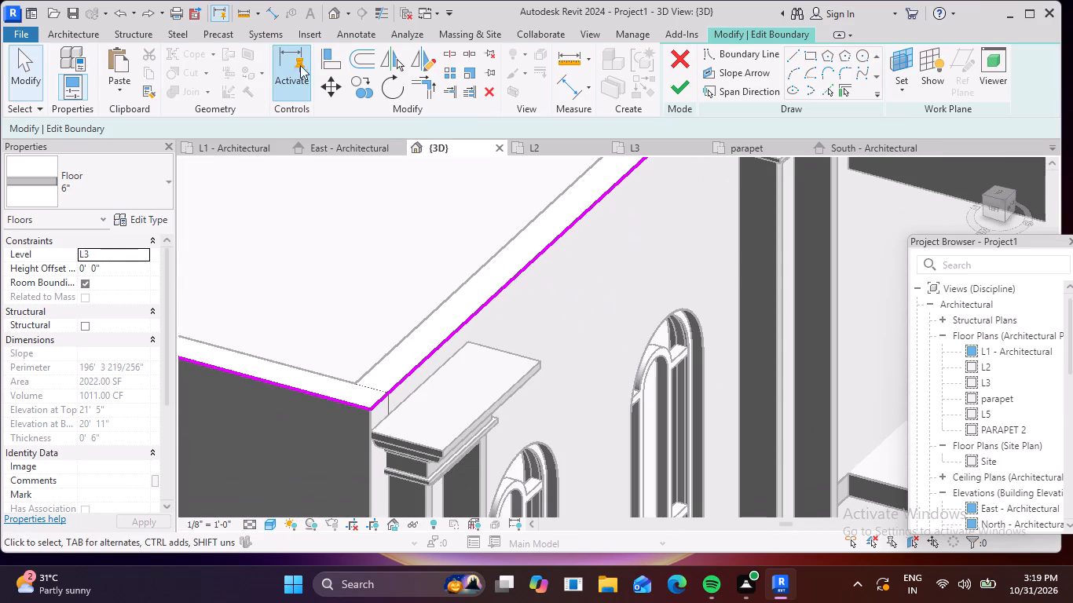
left_click(327, 61)
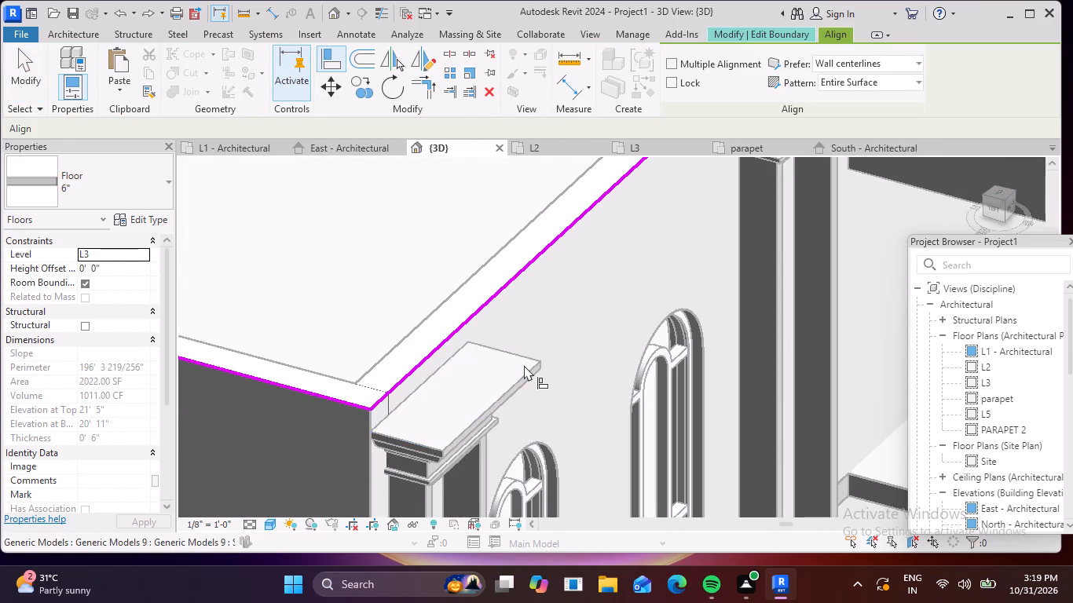
scroll(524, 365, "up", 4)
left_click(532, 384)
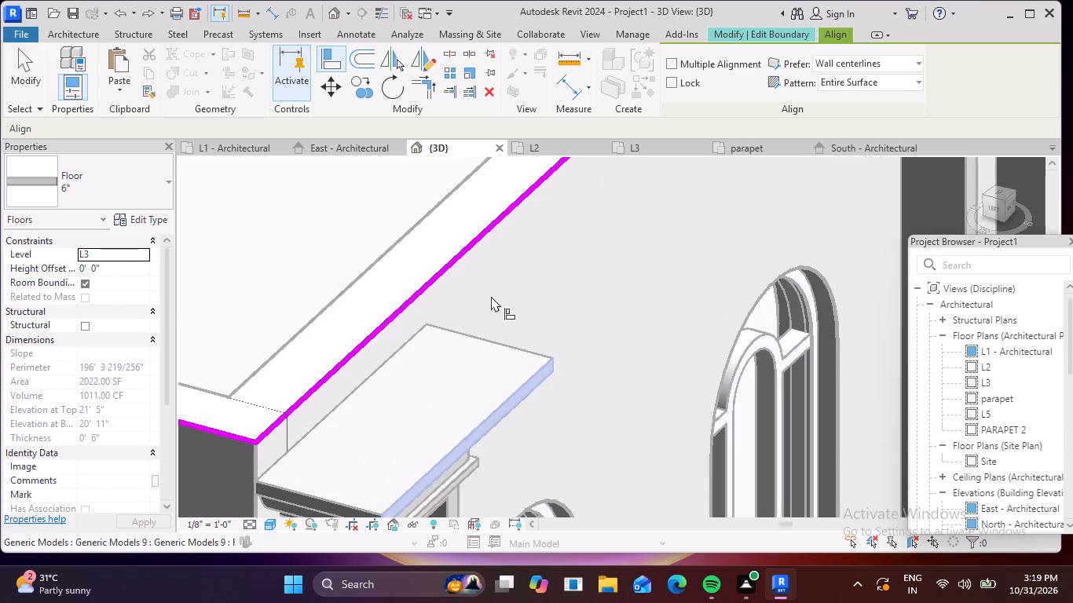
left_click(460, 253)
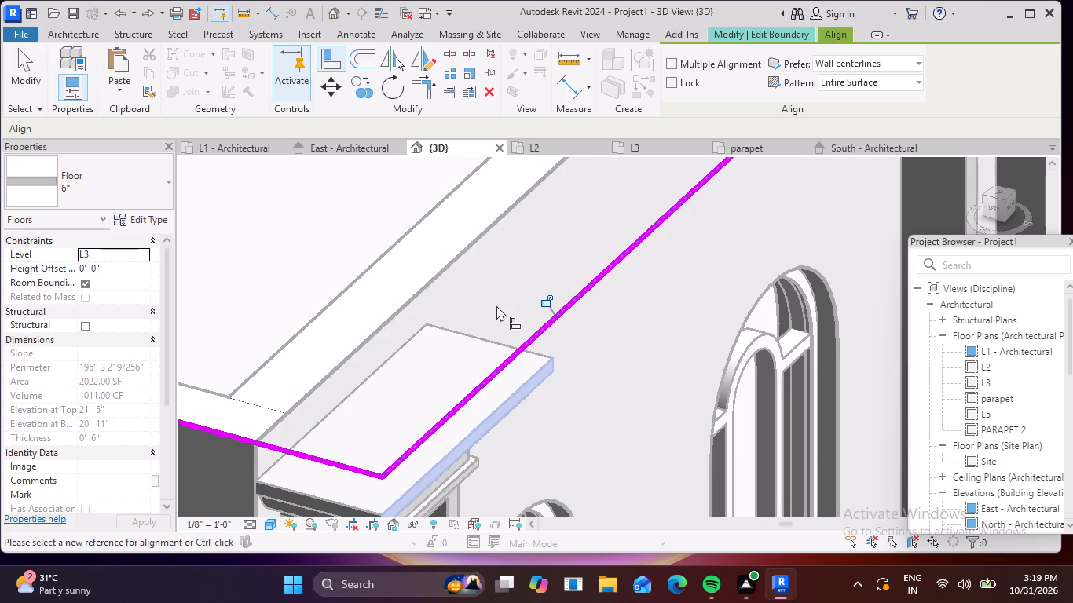
Align the L3 floor's front-right boundary segment with the vertical front face of the capital just right of the entrance.
scroll(538, 356, "down", 6)
scroll(630, 334, "down", 4)
middle_click_drag(676, 317, 560, 440)
middle_click_drag(658, 346, 569, 459)
scroll(698, 287, "up", 12)
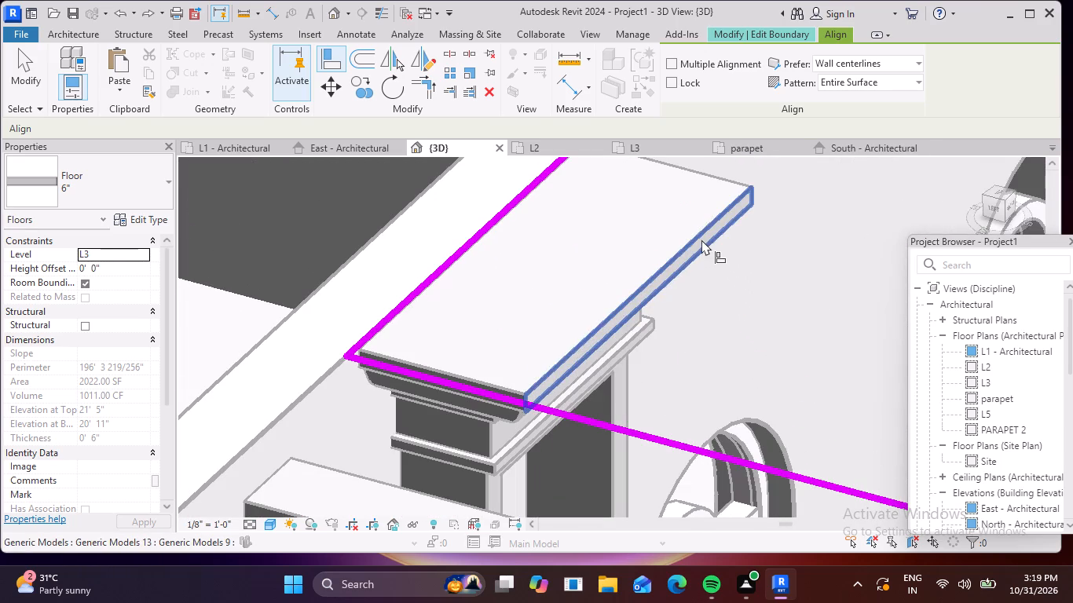
left_click(701, 239)
left_click(526, 191)
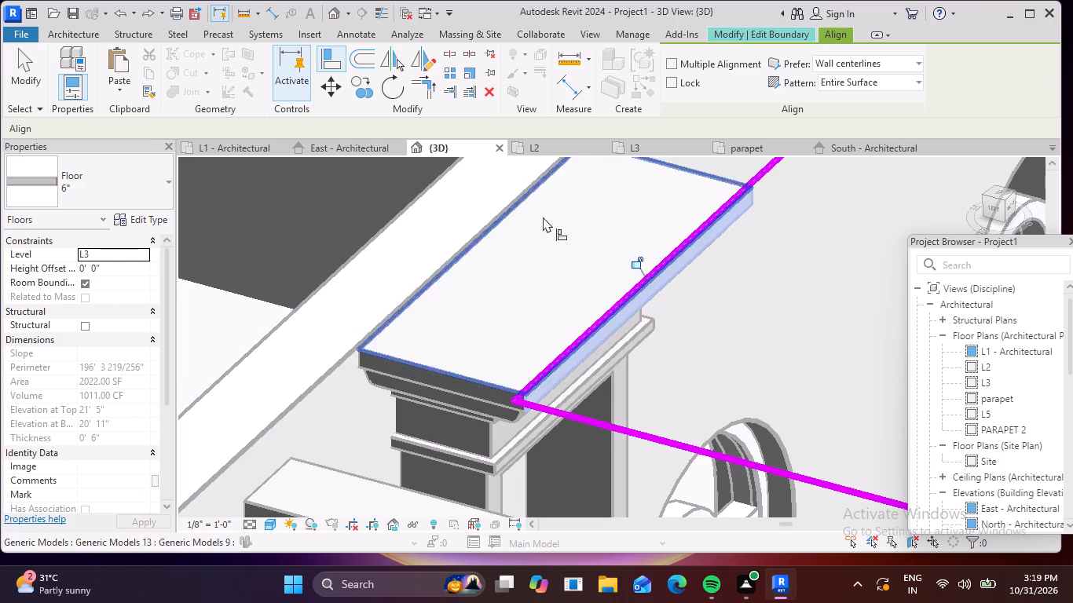
scroll(777, 389, "down", 9)
middle_click_drag(713, 411, 642, 443)
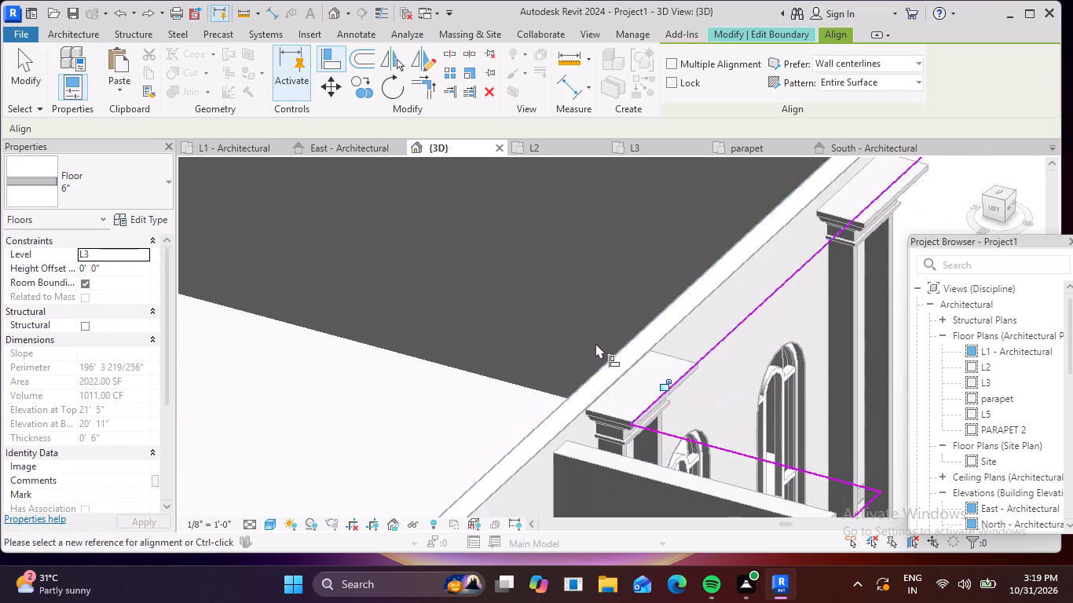
scroll(595, 342, "down", 6)
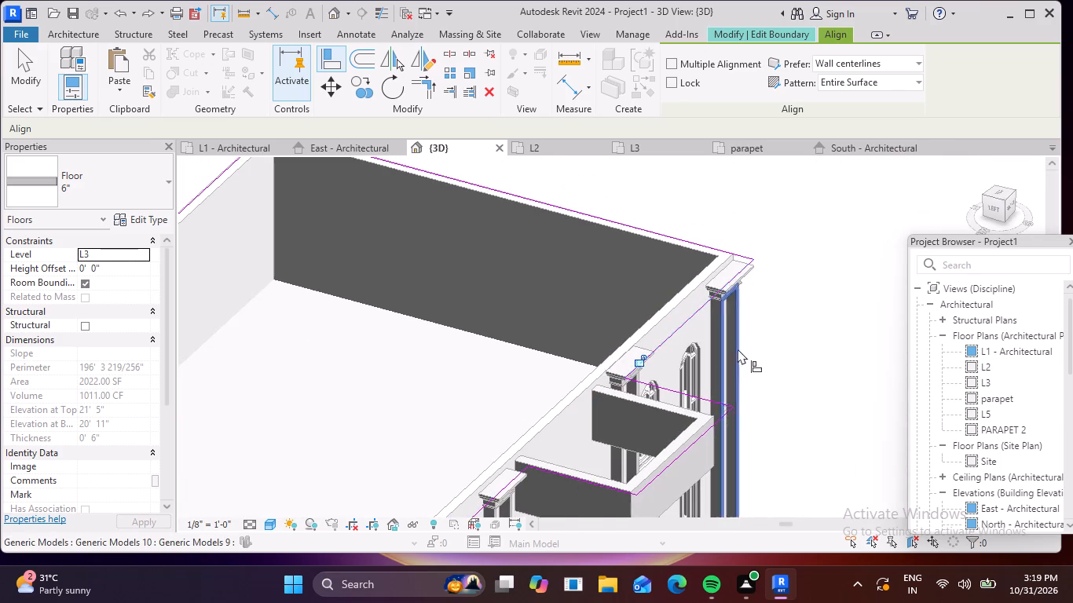
scroll(767, 334, "down", 2)
middle_click_drag(775, 334, 789, 325)
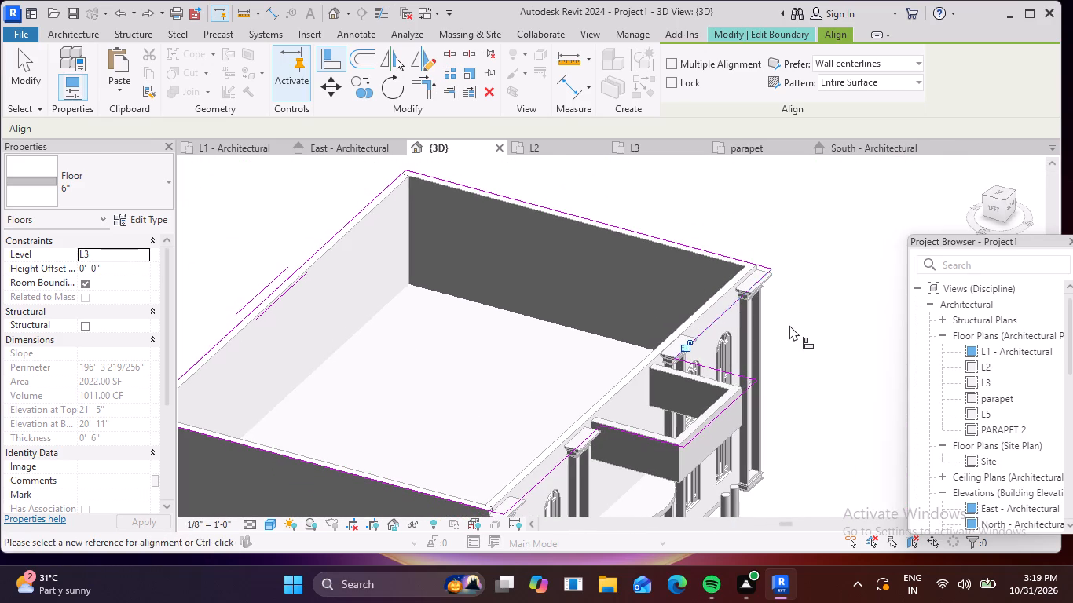
key("Escape")
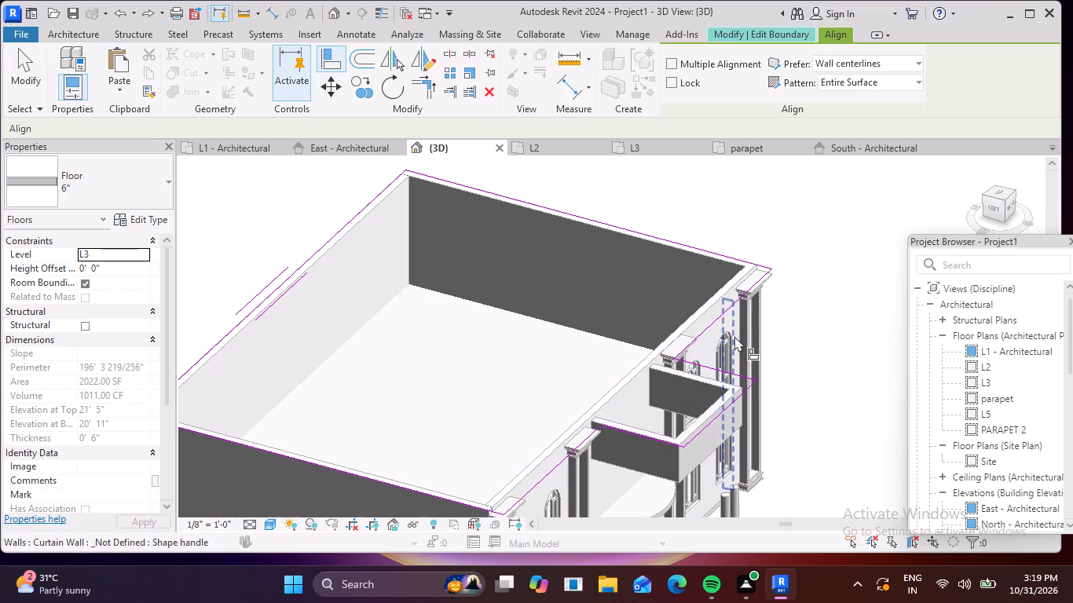
key("Escape")
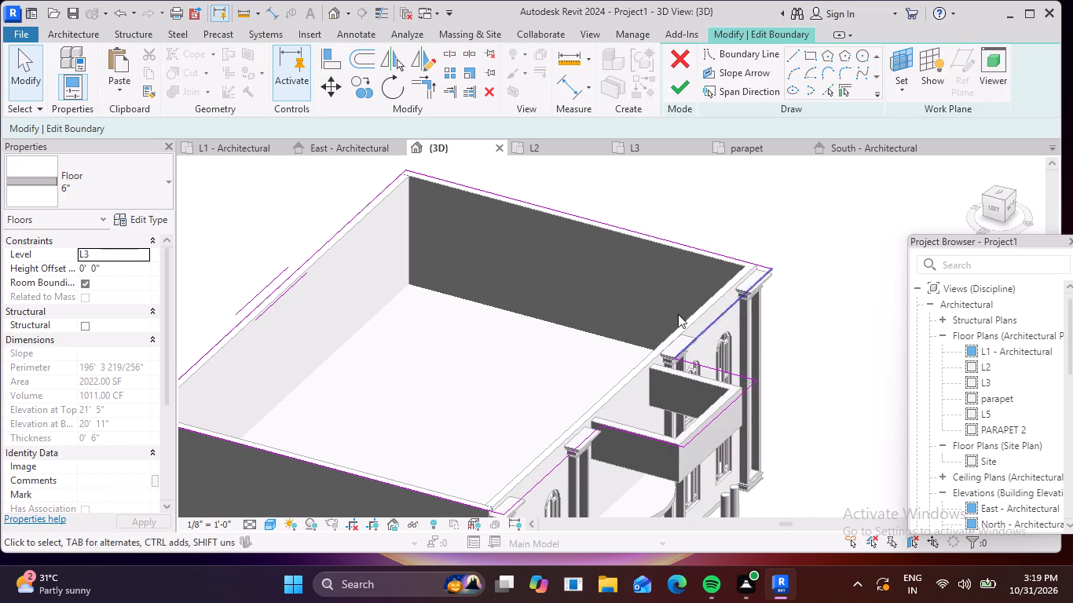
Finish the L3 floor boundary edit and attach the walls below to the floor's bottom.
left_click(686, 89)
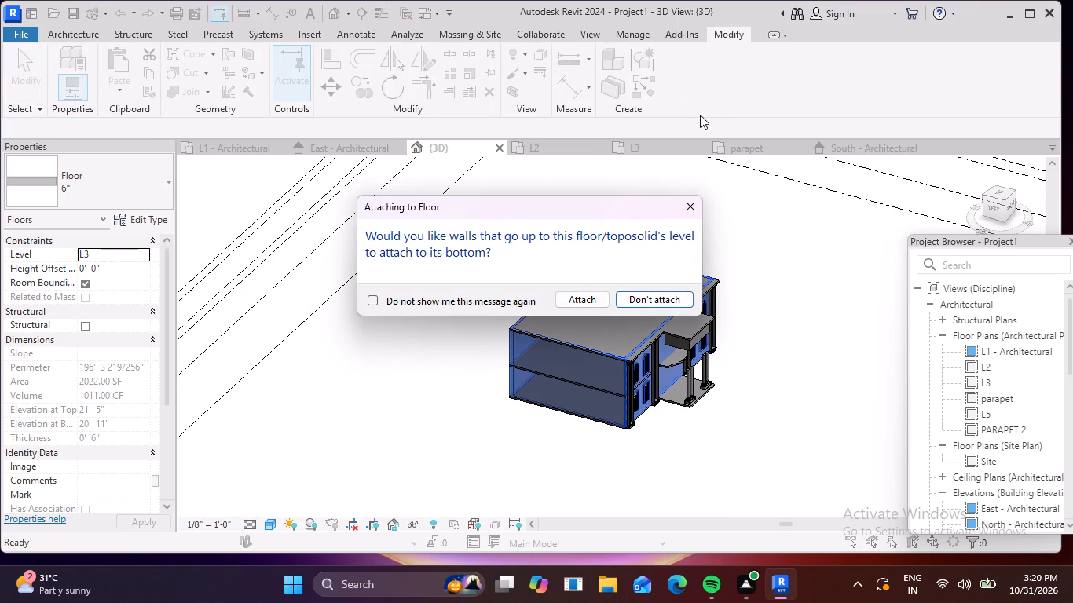
left_click(577, 301)
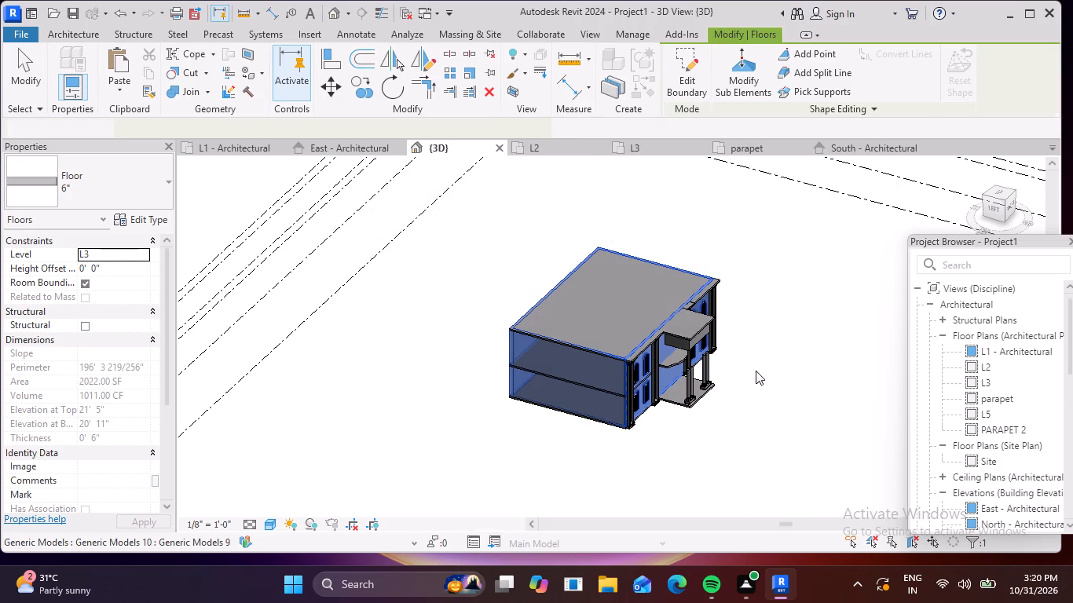
key("Escape")
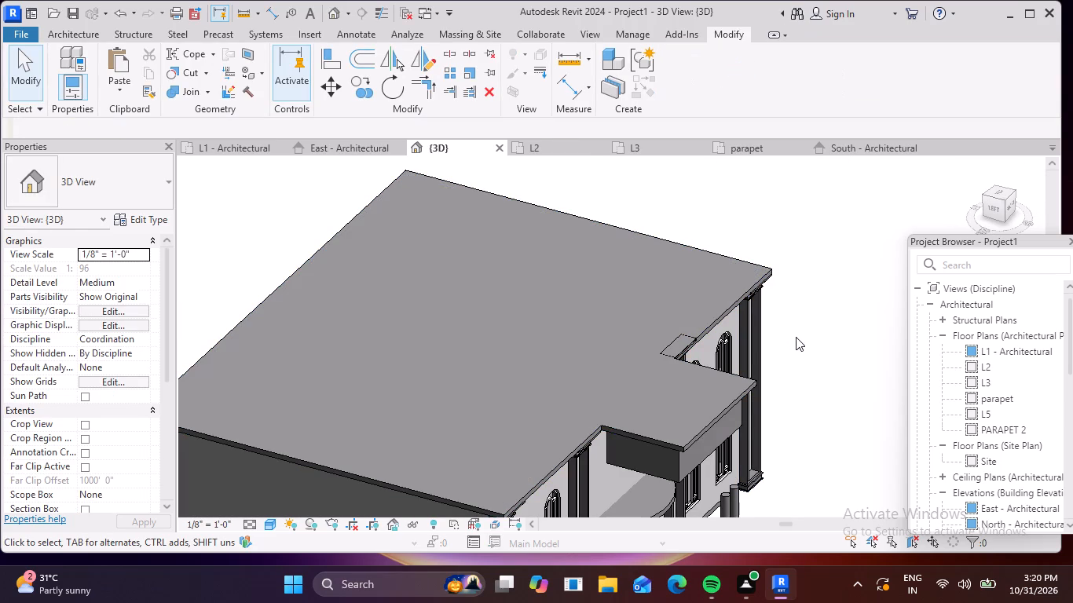
Examine the extended roof slab, the column capitals and the entrance beam from several angles around the front facade.
middle_click_drag(800, 338, 696, 239, "shift")
middle_click_drag(759, 332, 745, 225, "shift")
middle_click_drag(789, 304, 832, 343, "shift")
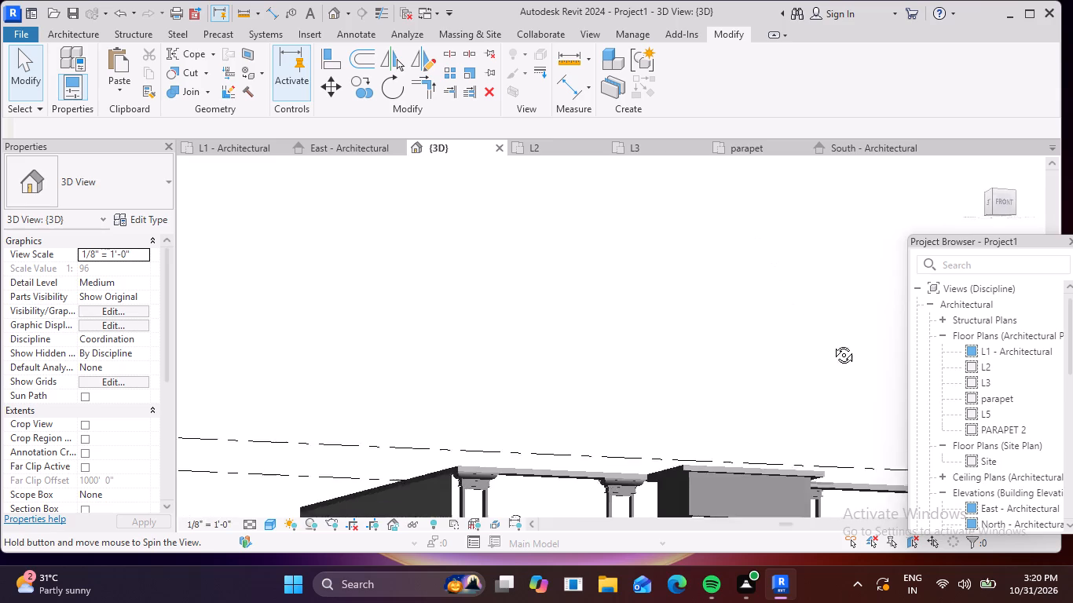
middle_click_drag(832, 343, 848, 433, "shift")
middle_click_drag(868, 437, 790, 339)
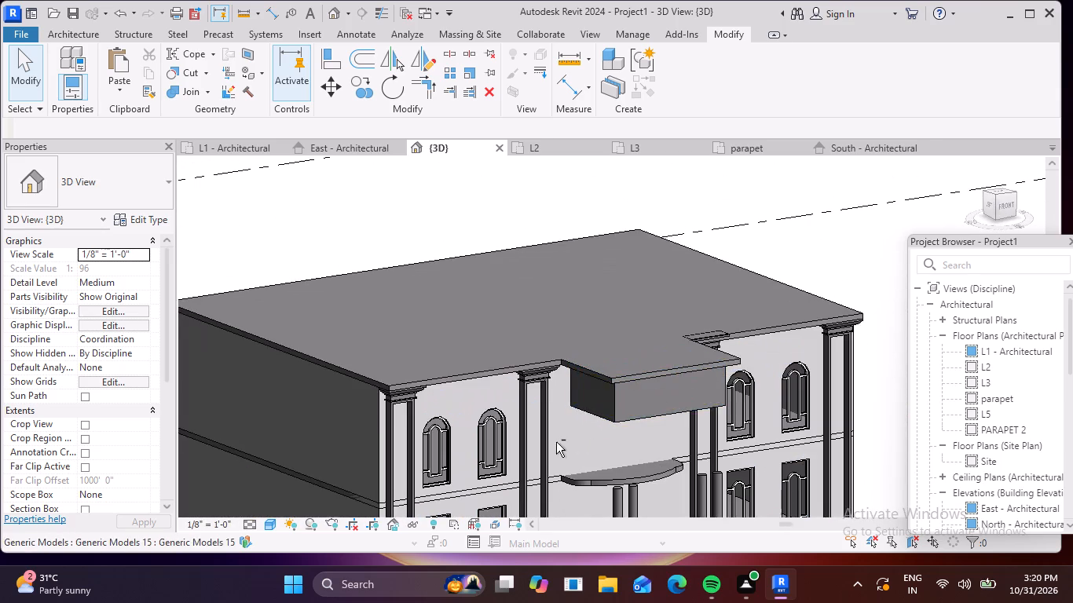
middle_click_drag(562, 444, 601, 461, "shift")
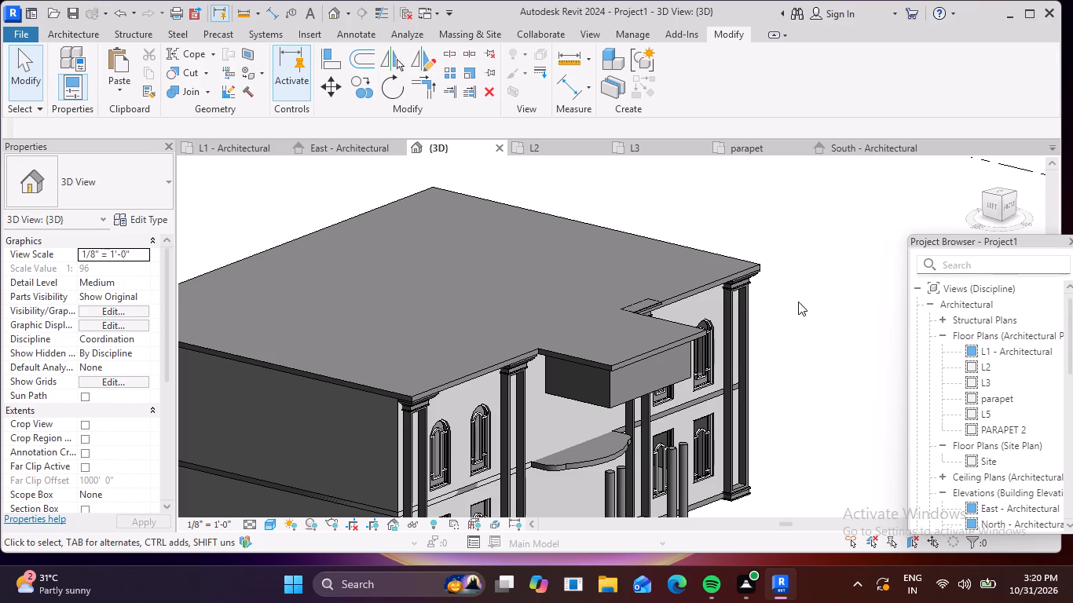
middle_click_drag(740, 383, 716, 261)
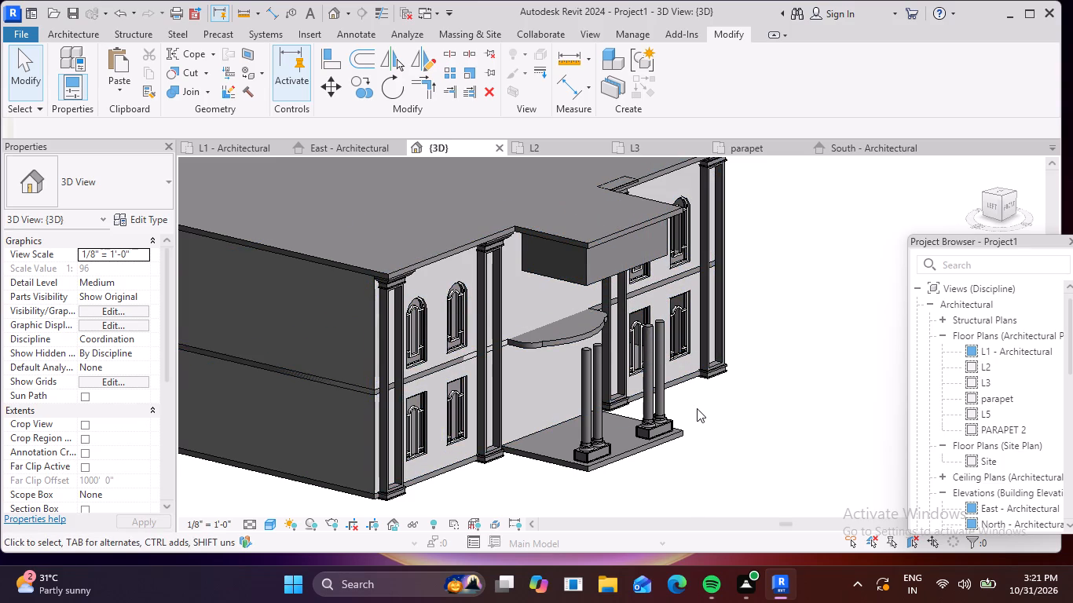
middle_click_drag(694, 411, 588, 408, "shift")
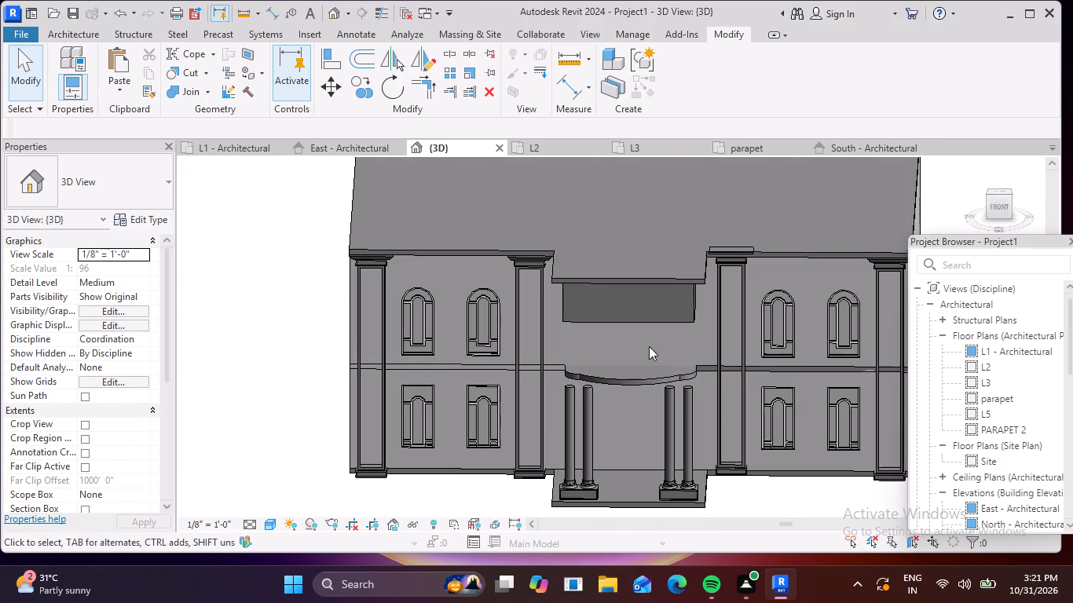
middle_click_drag(657, 368, 660, 283, "shift")
scroll(652, 276, "up", 6)
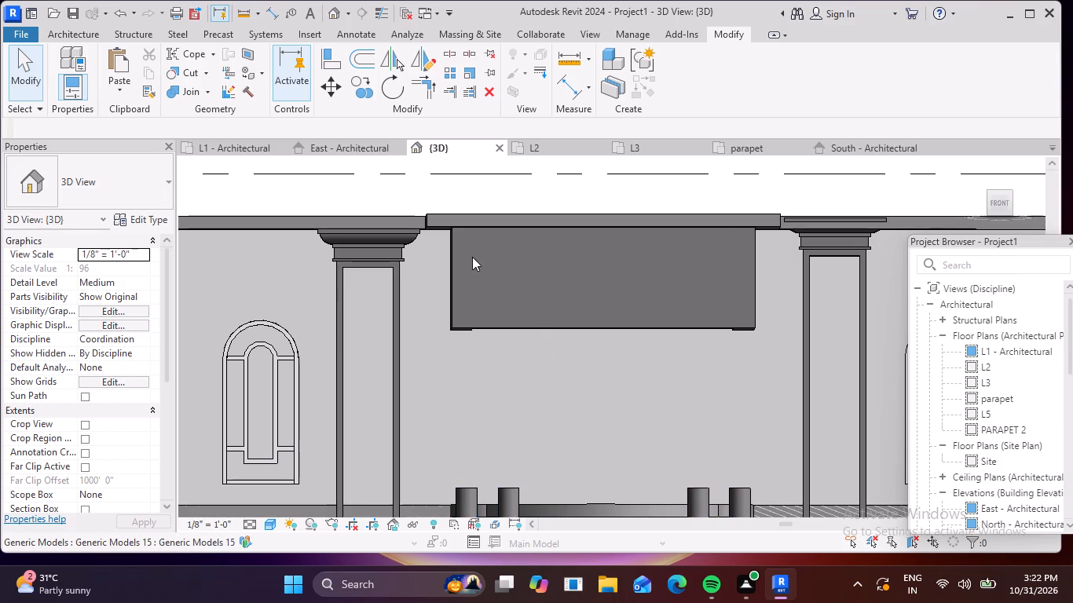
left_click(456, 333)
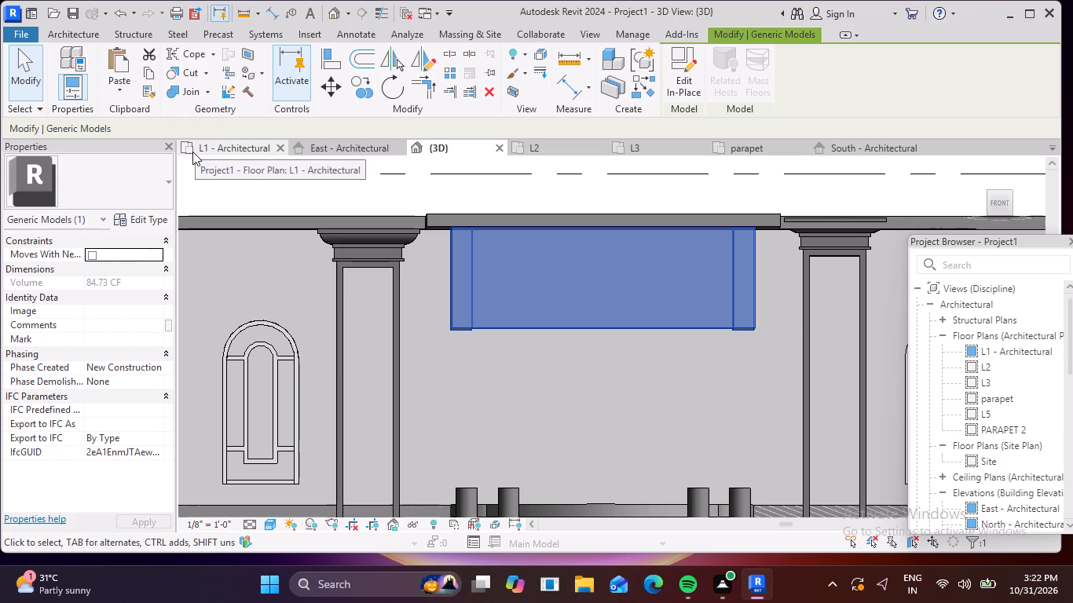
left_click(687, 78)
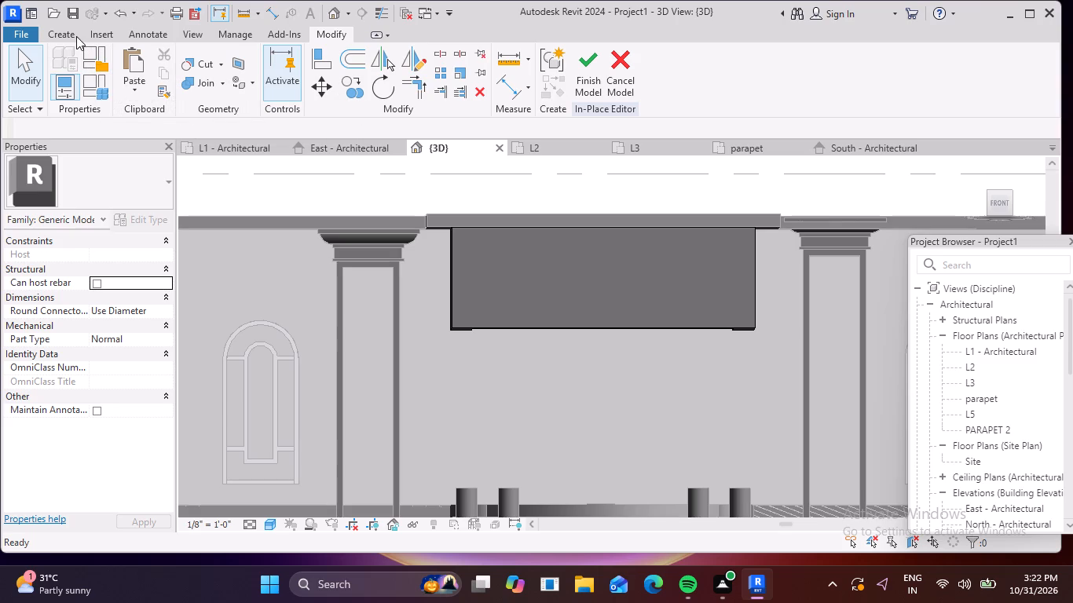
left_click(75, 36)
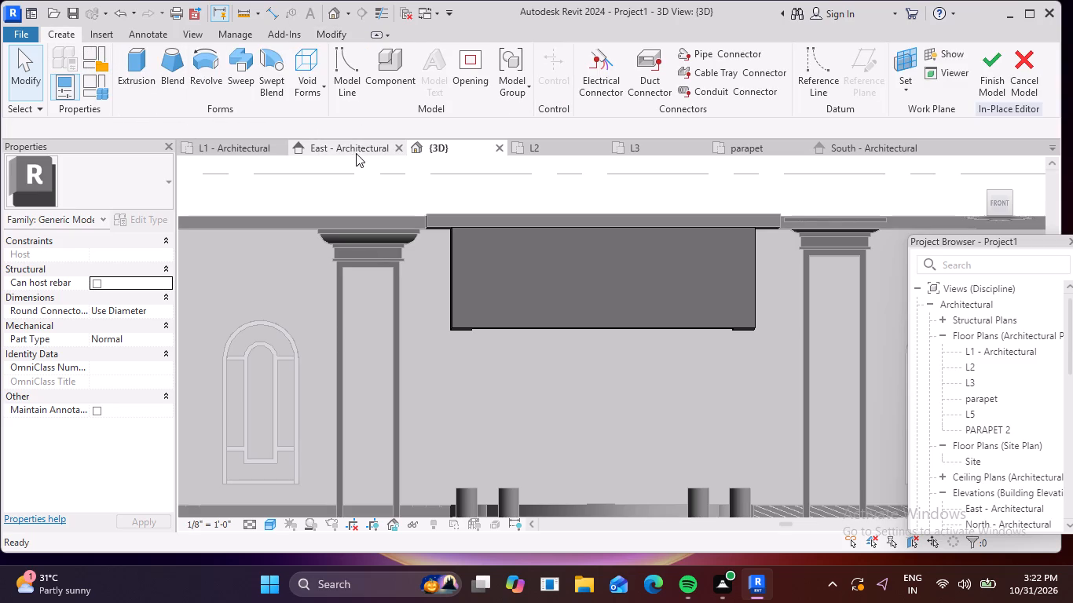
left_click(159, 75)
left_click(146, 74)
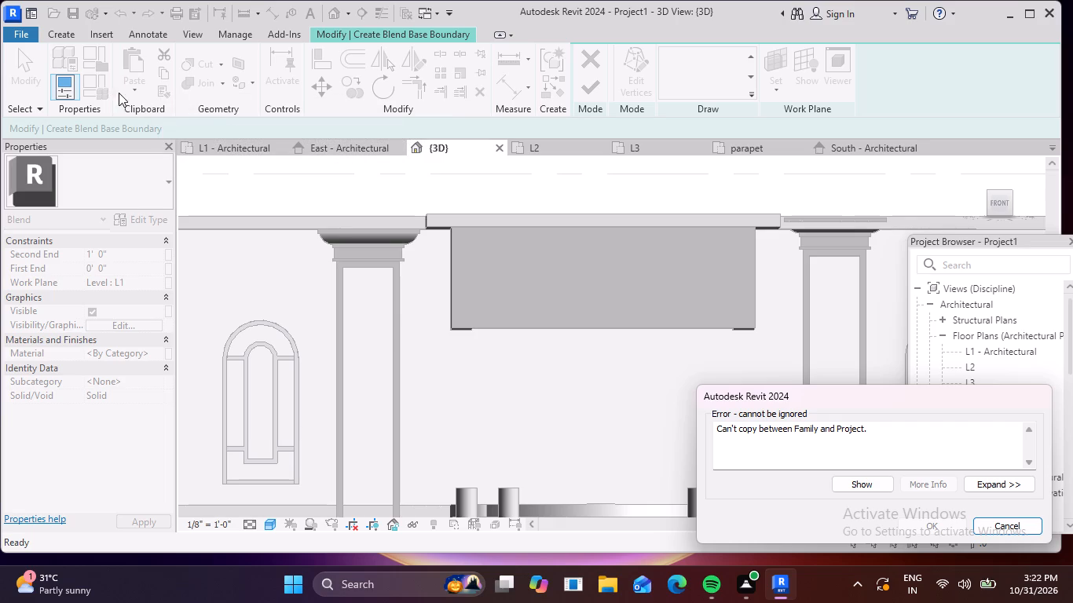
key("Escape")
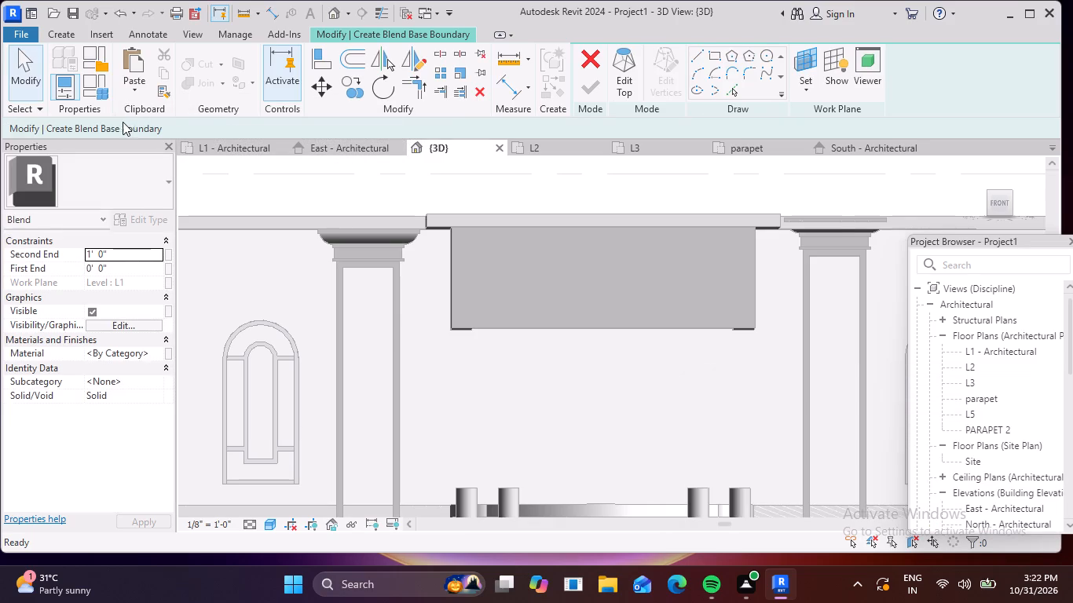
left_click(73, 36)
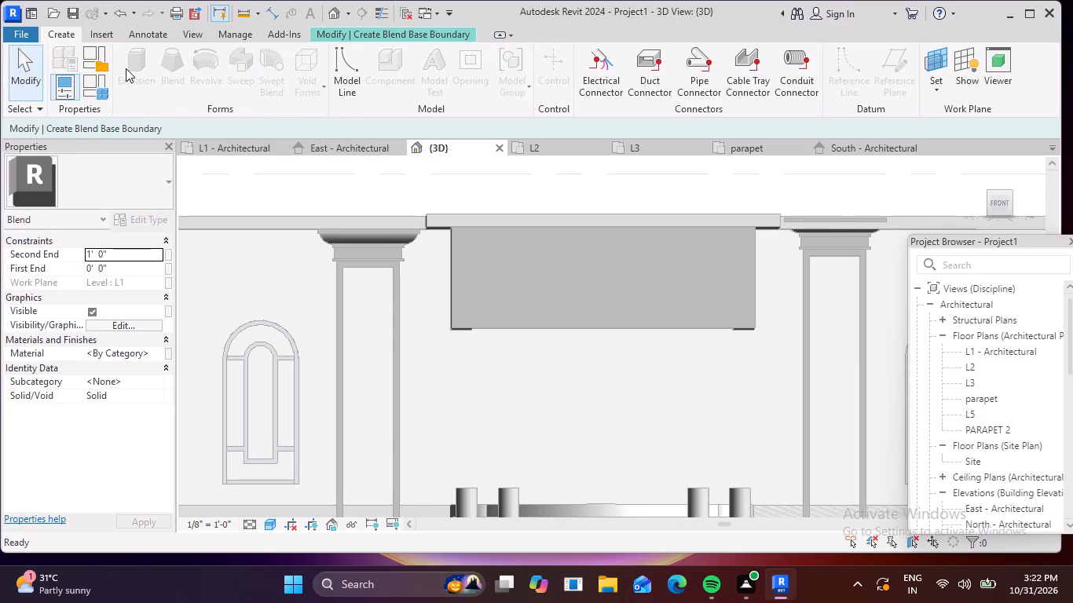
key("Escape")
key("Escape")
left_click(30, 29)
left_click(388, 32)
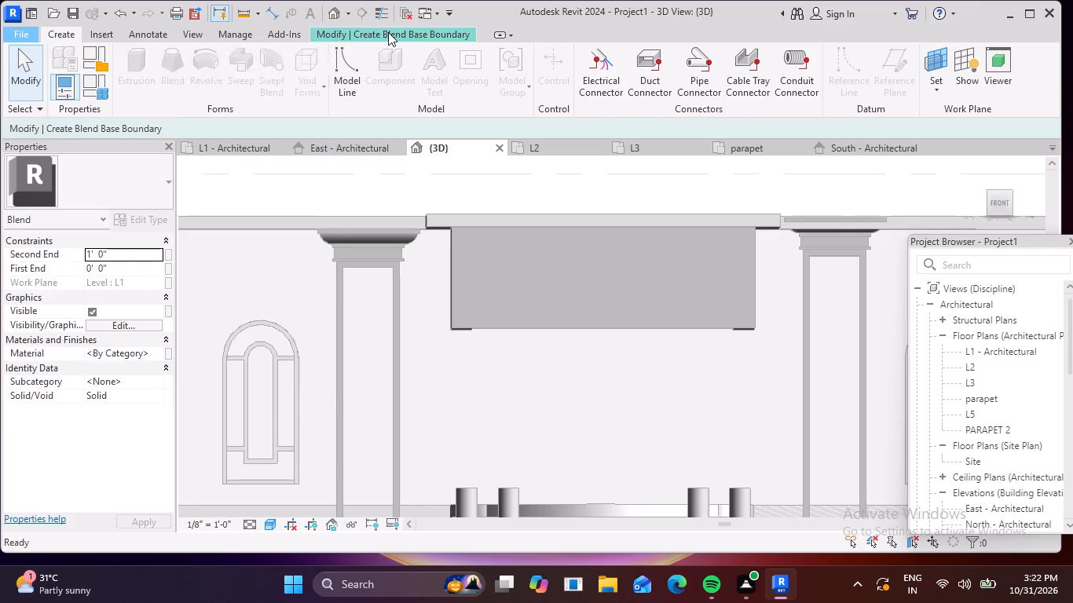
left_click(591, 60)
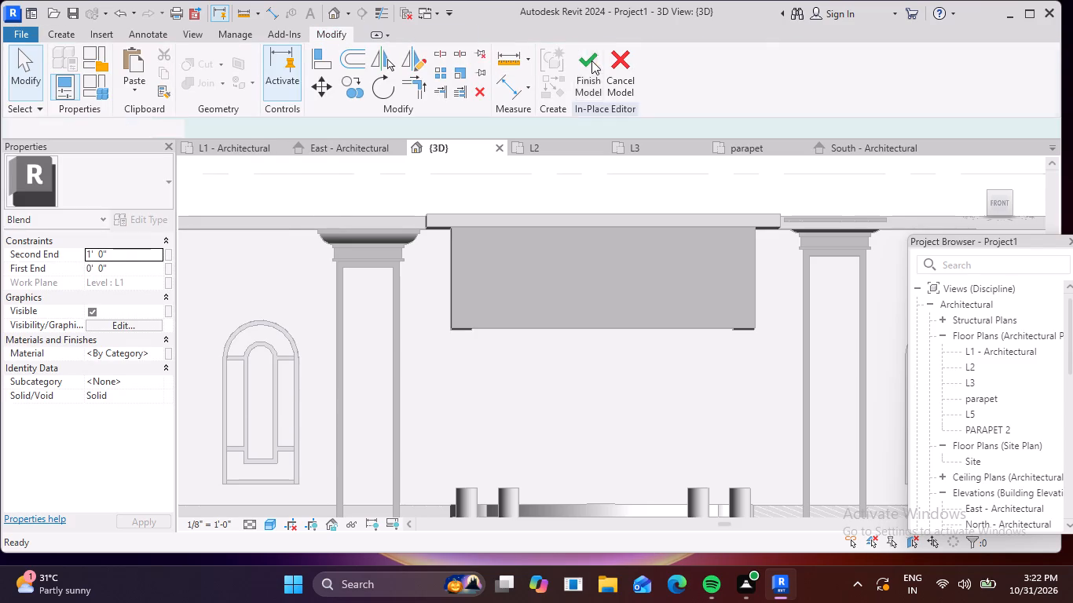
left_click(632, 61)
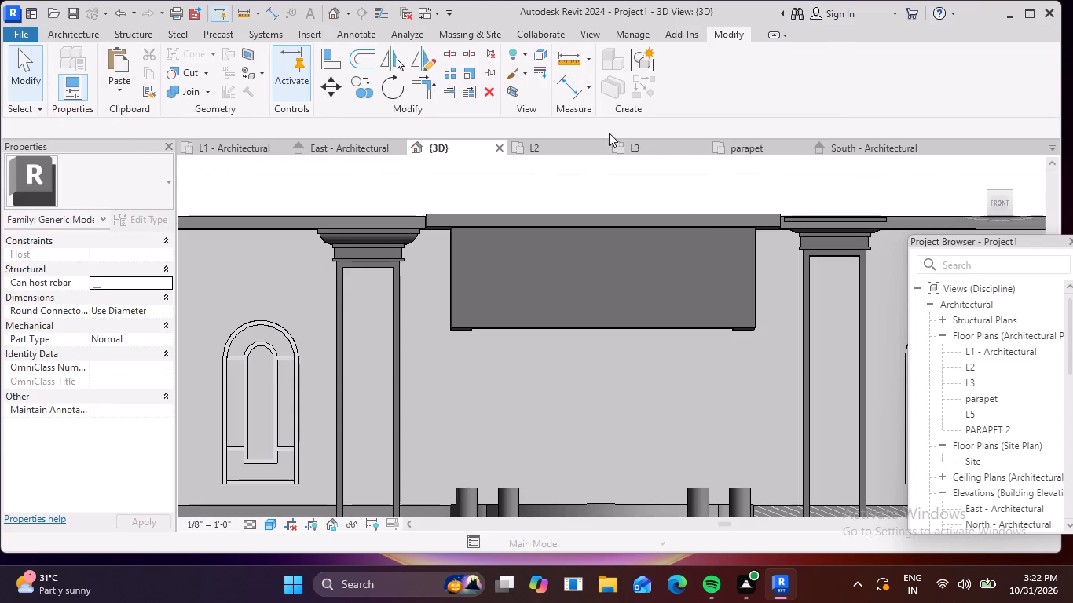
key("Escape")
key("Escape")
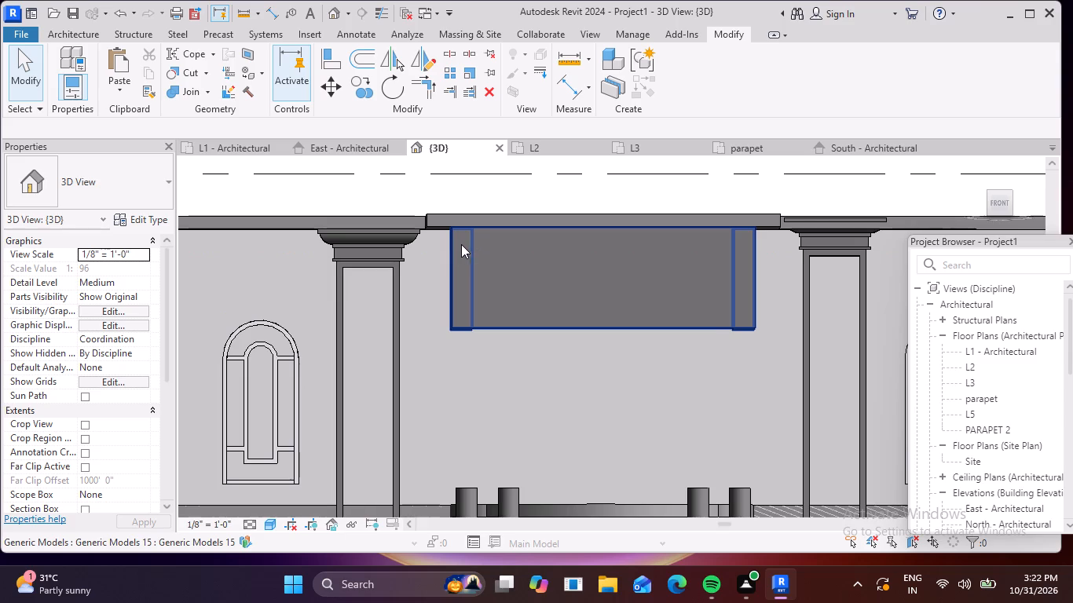
Edit the swept beam beneath the entrance slab in place and start an extrusion using its front face as the picked work plane.
left_click(456, 242)
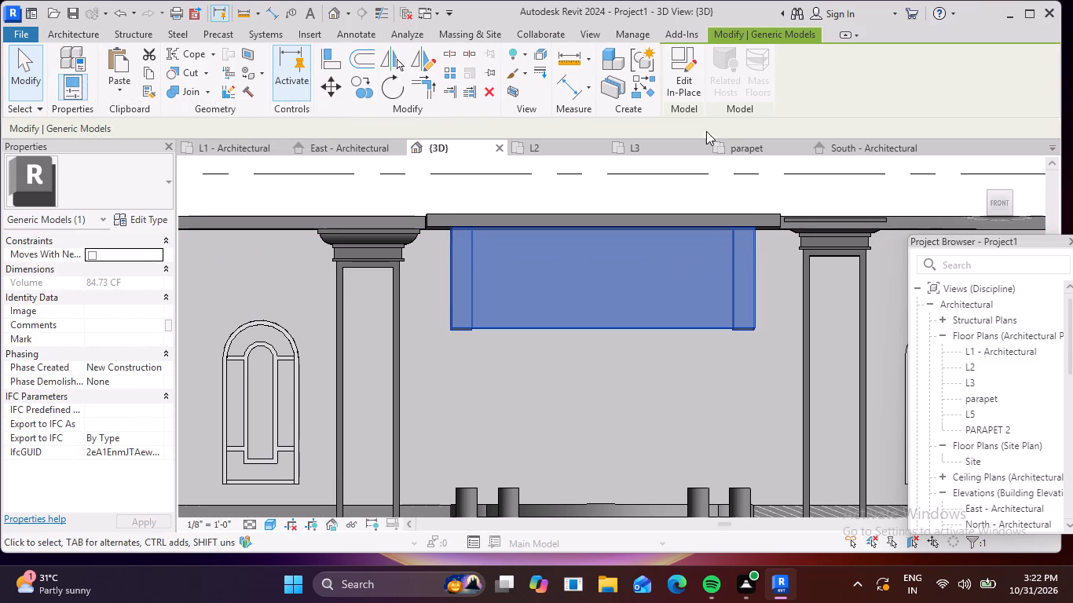
left_click(687, 72)
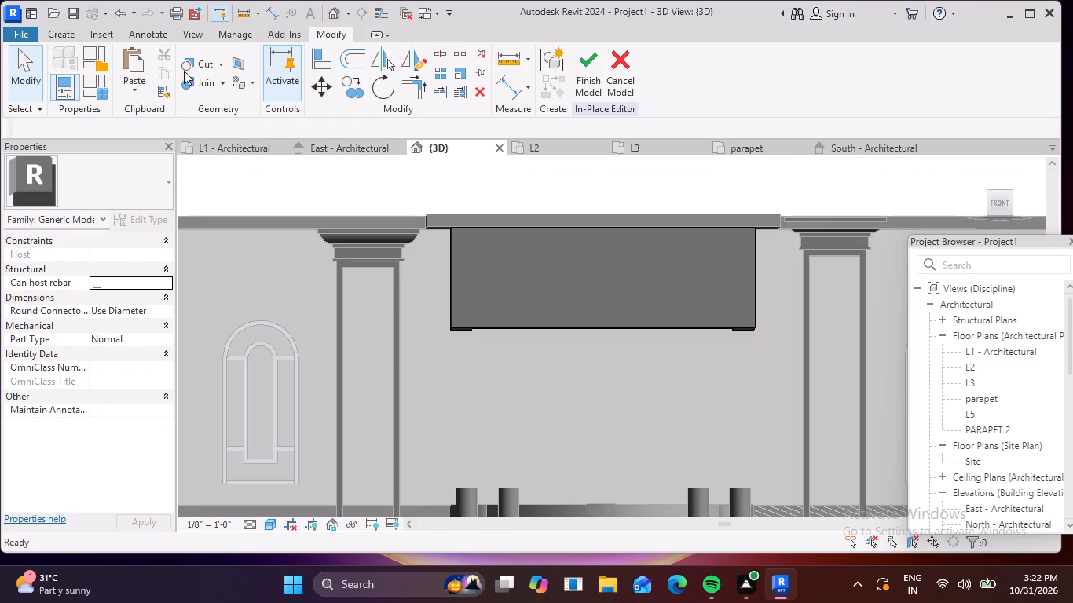
left_click(71, 35)
left_click(135, 65)
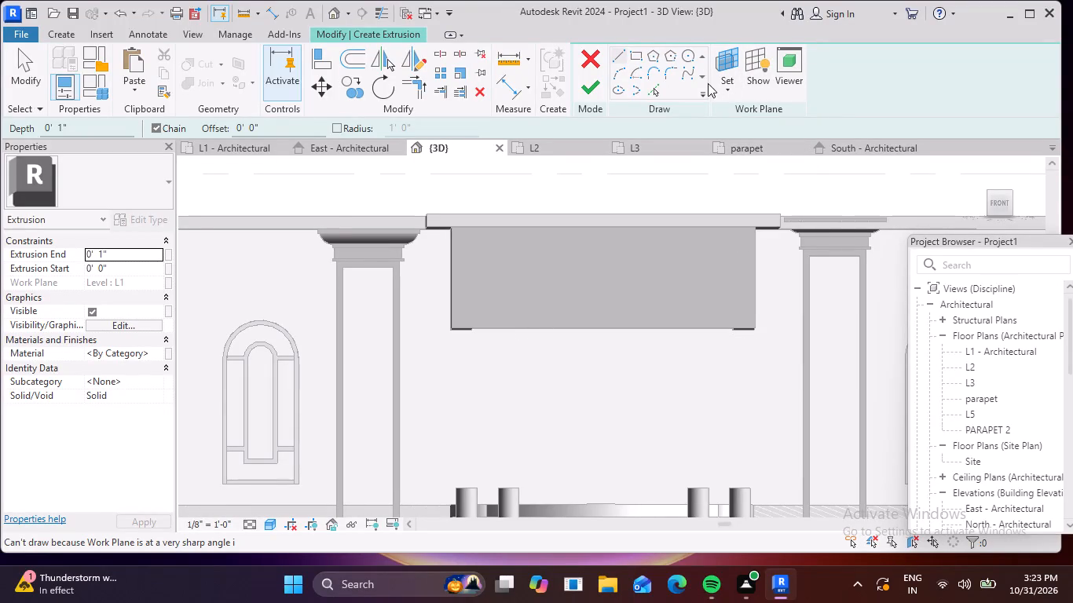
left_click(728, 81)
left_click(749, 119)
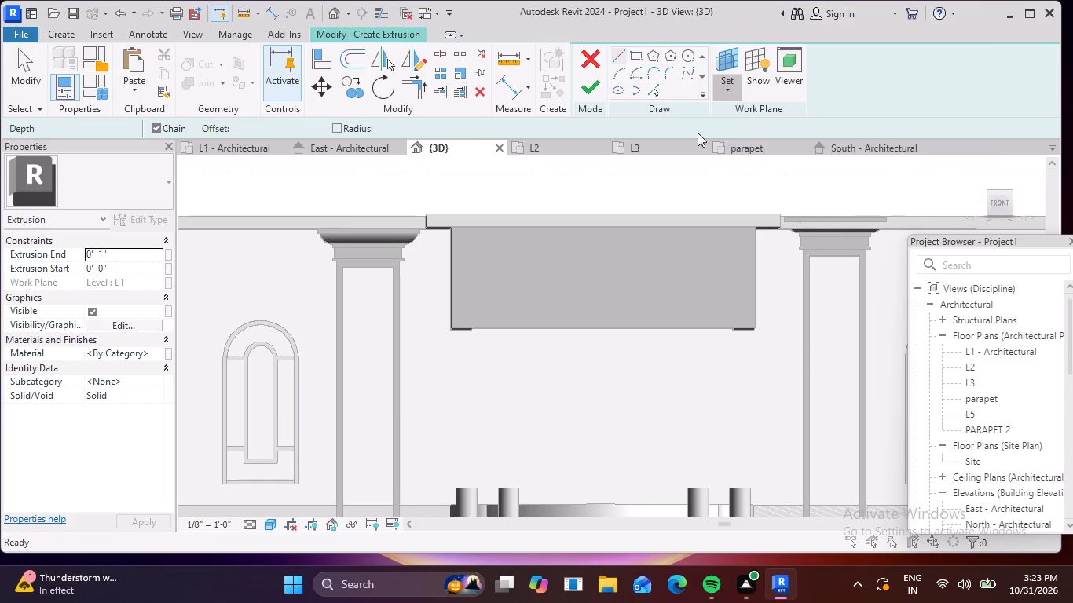
left_click(404, 305)
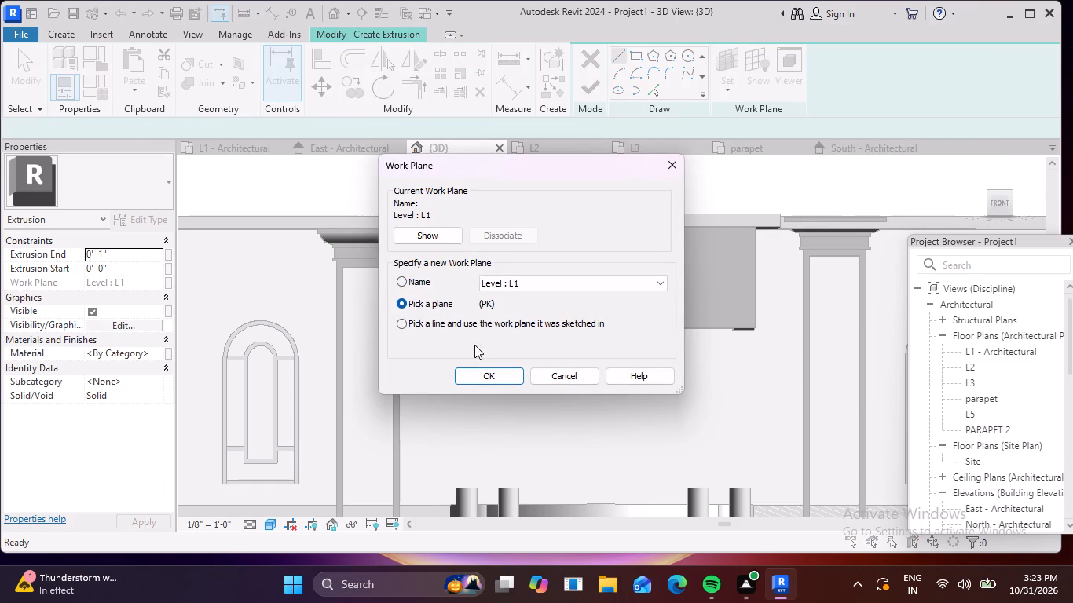
left_click(481, 367)
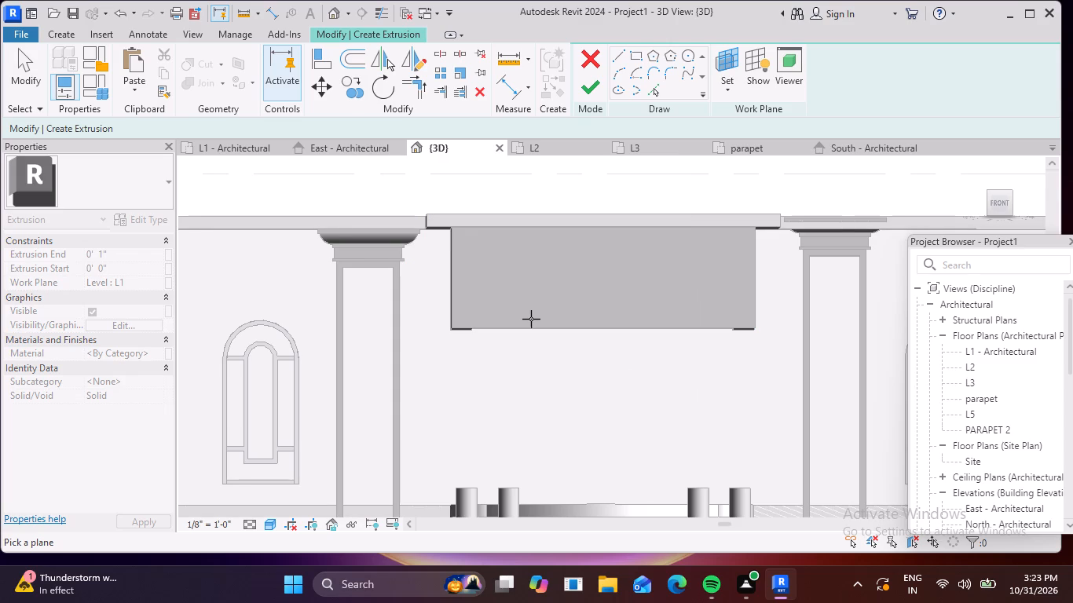
left_click(618, 323)
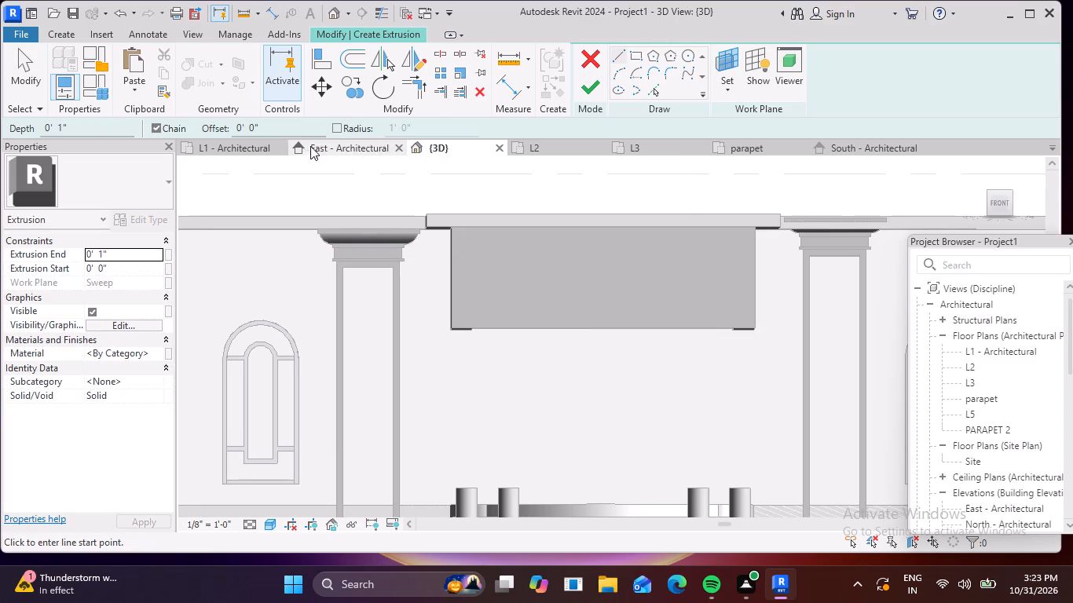
Sketch two vertical profile lines offset 3' inward from the left and right edges of the beam's front face.
left_click(293, 121)
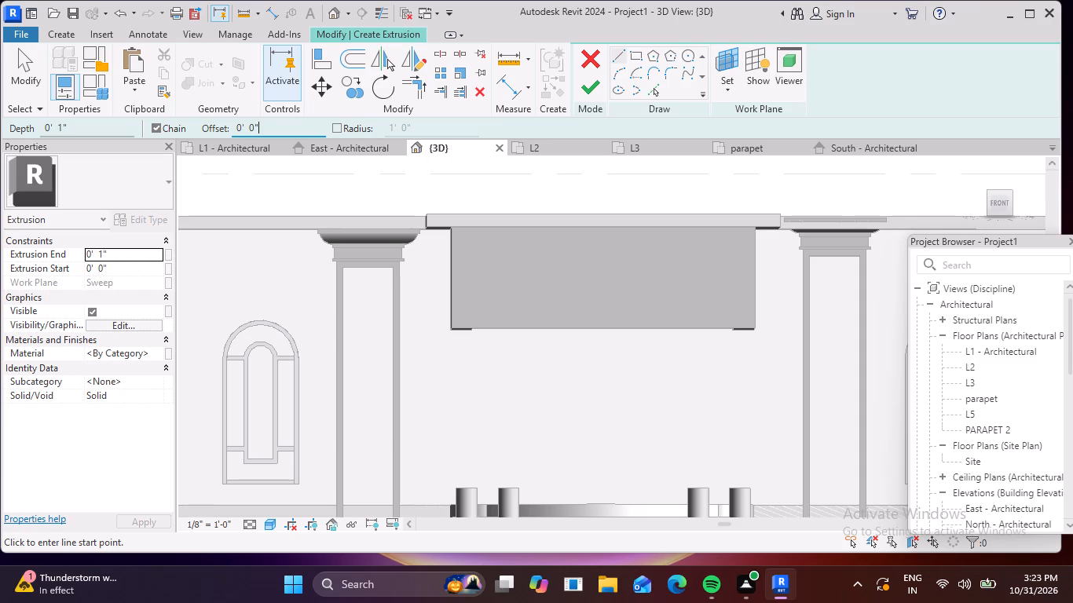
left_click(652, 90)
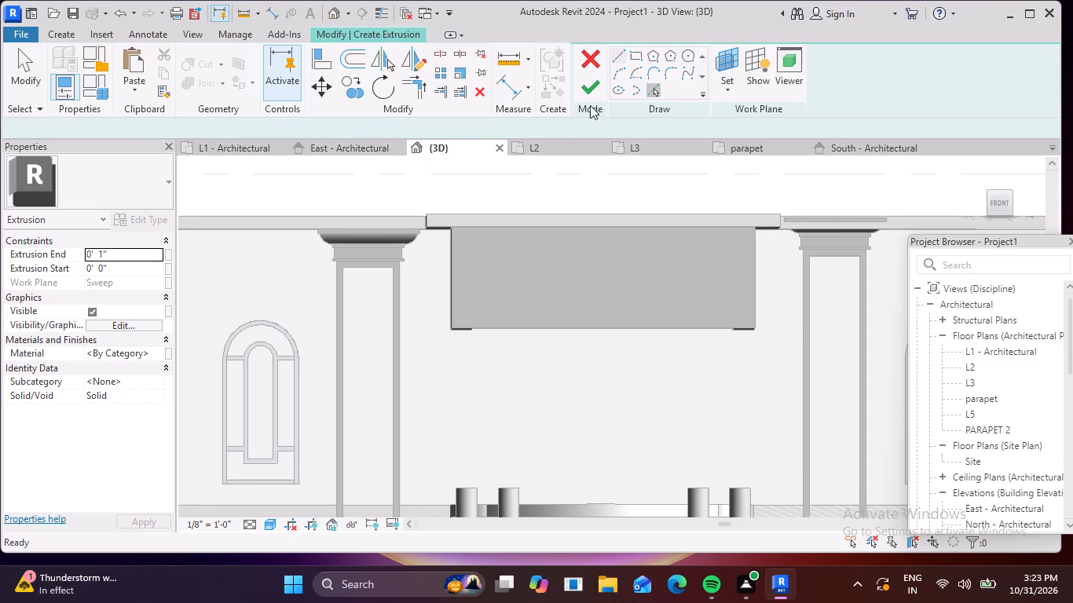
left_click(238, 123)
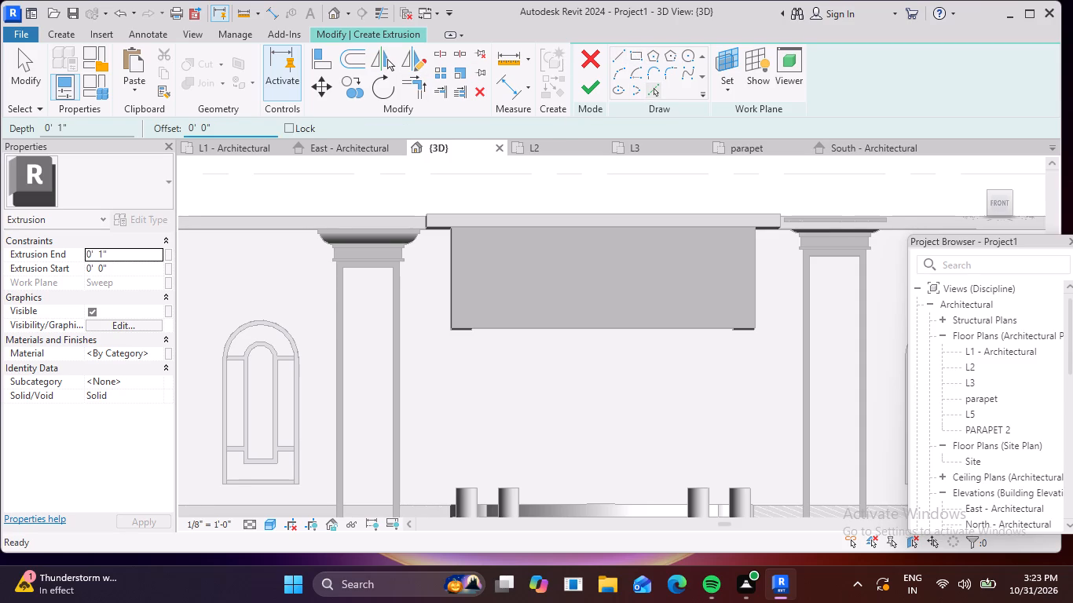
key("BackSpace")
key("BackSpace")
key("BackSpace")
key("BackSpace")
key("BackSpace")
key("BackSpace")
type("3'")
key("Return")
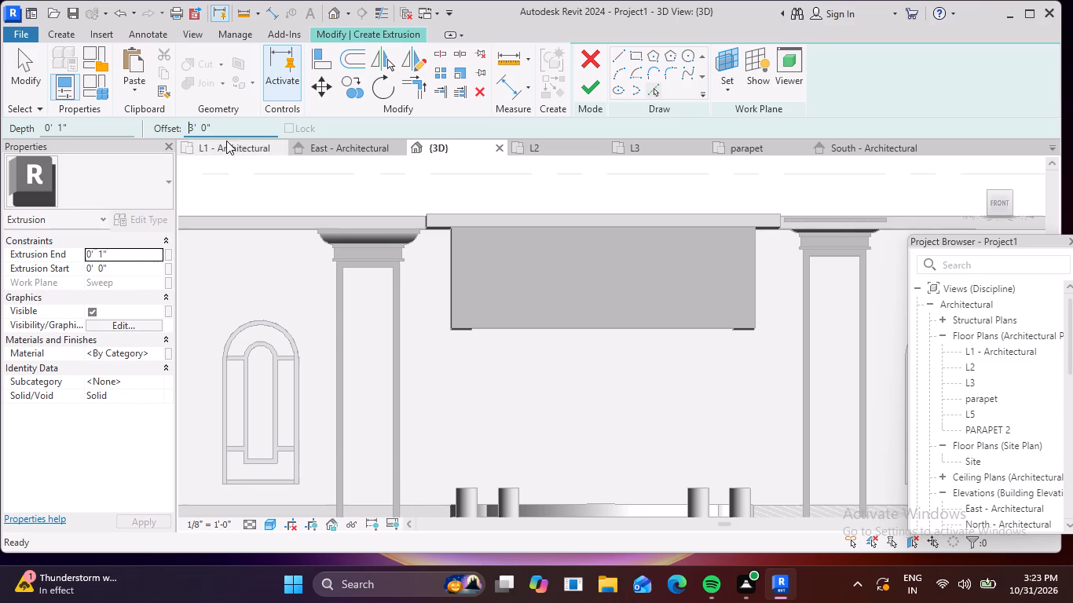
left_click(456, 281)
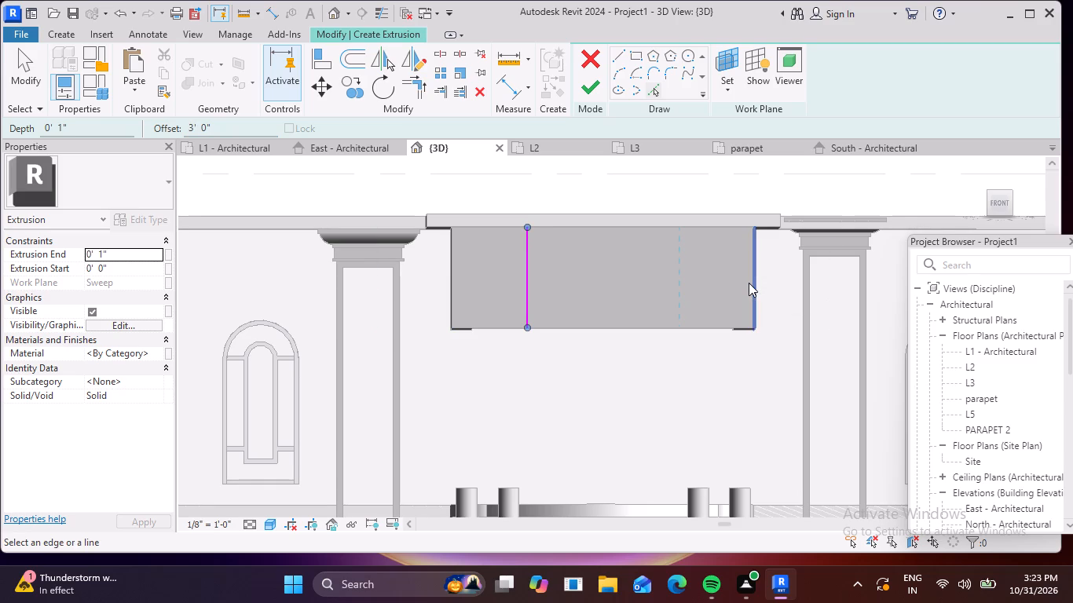
left_click(749, 283)
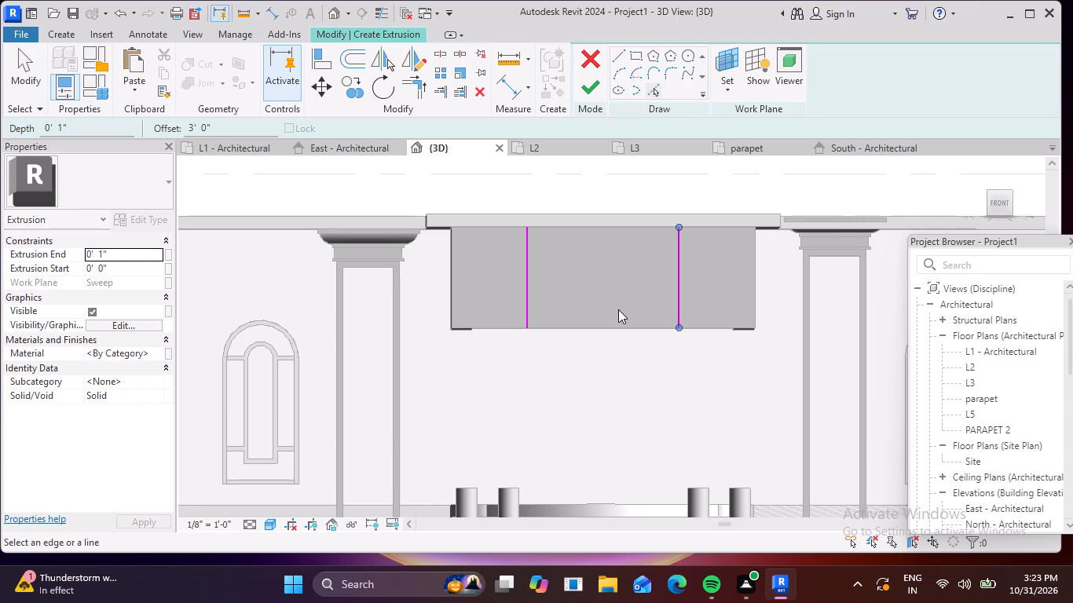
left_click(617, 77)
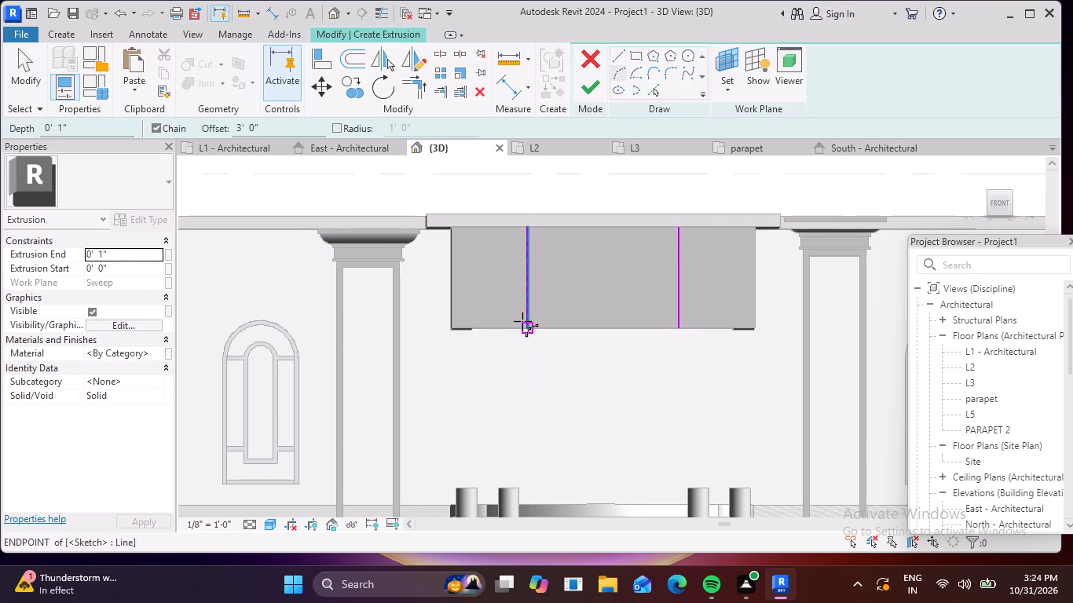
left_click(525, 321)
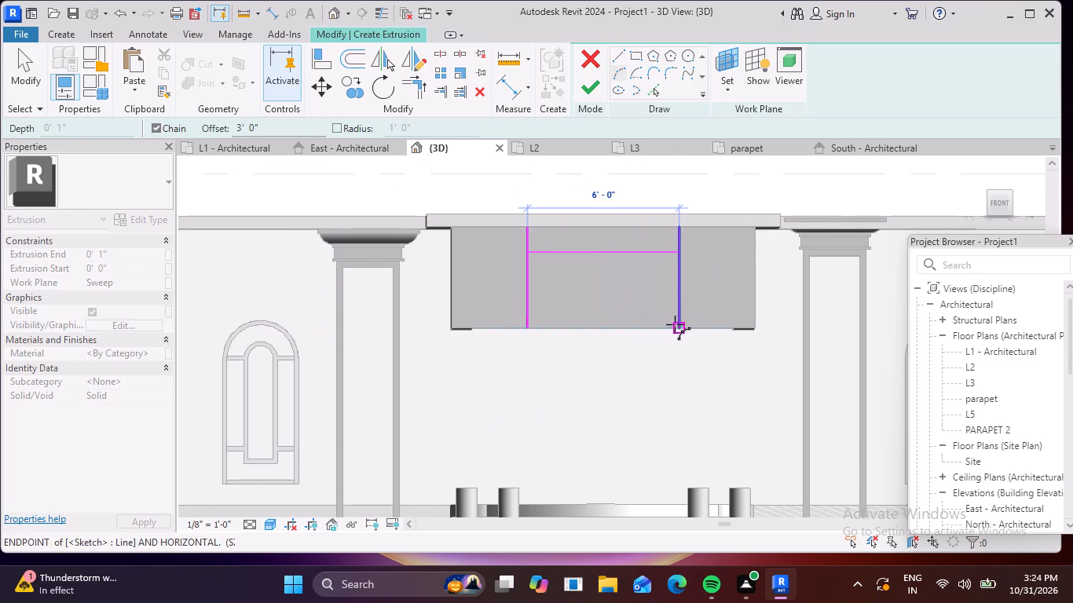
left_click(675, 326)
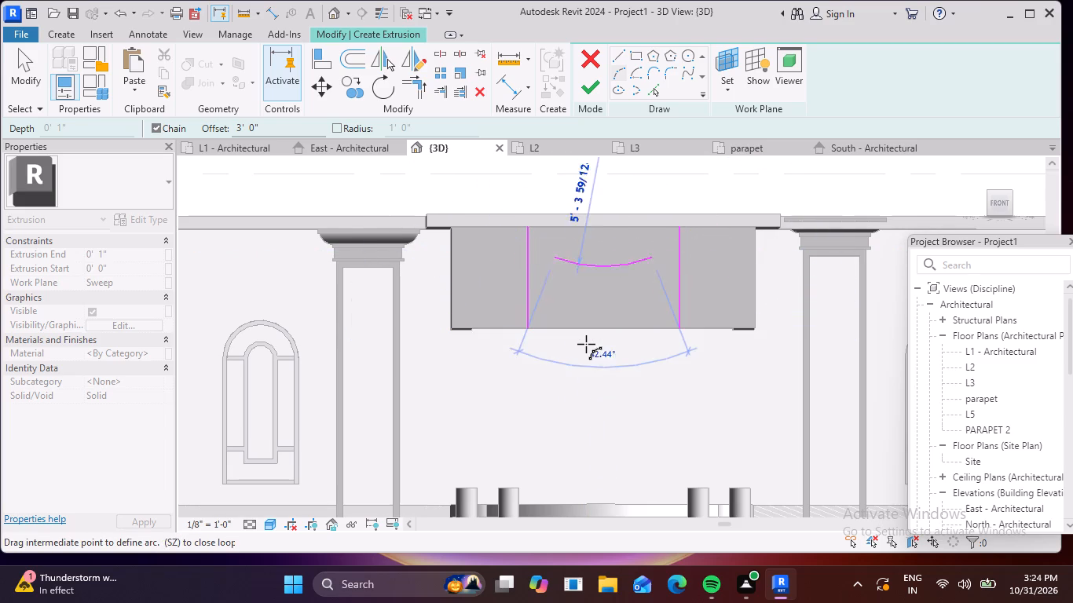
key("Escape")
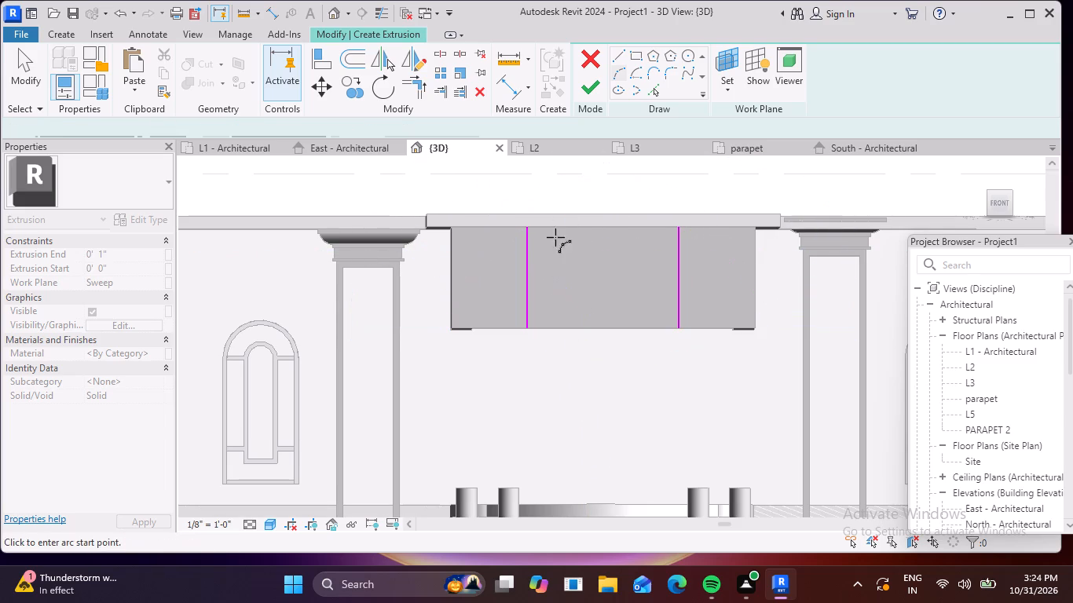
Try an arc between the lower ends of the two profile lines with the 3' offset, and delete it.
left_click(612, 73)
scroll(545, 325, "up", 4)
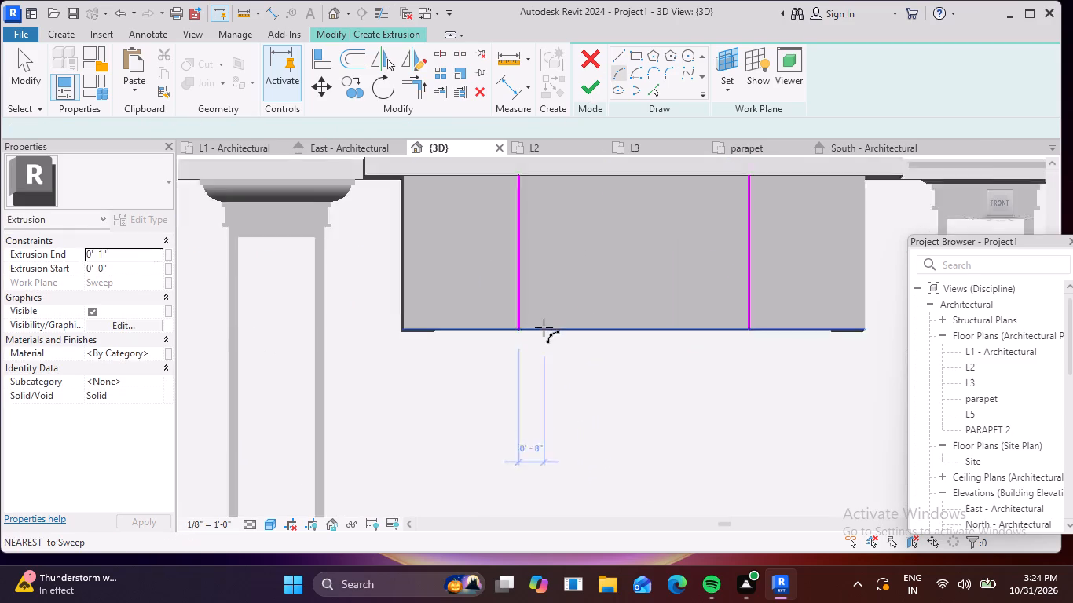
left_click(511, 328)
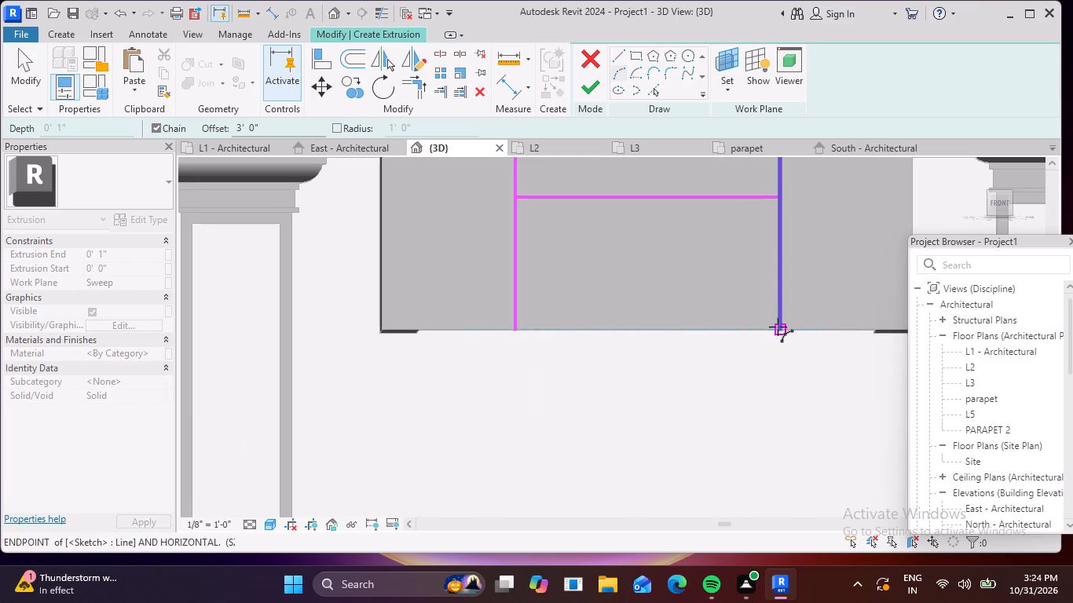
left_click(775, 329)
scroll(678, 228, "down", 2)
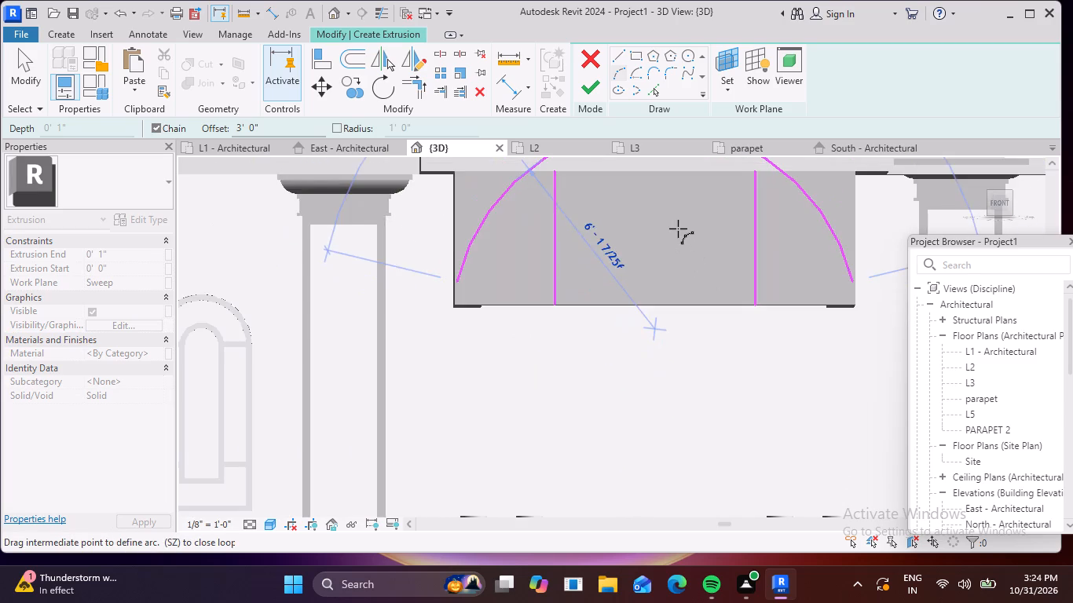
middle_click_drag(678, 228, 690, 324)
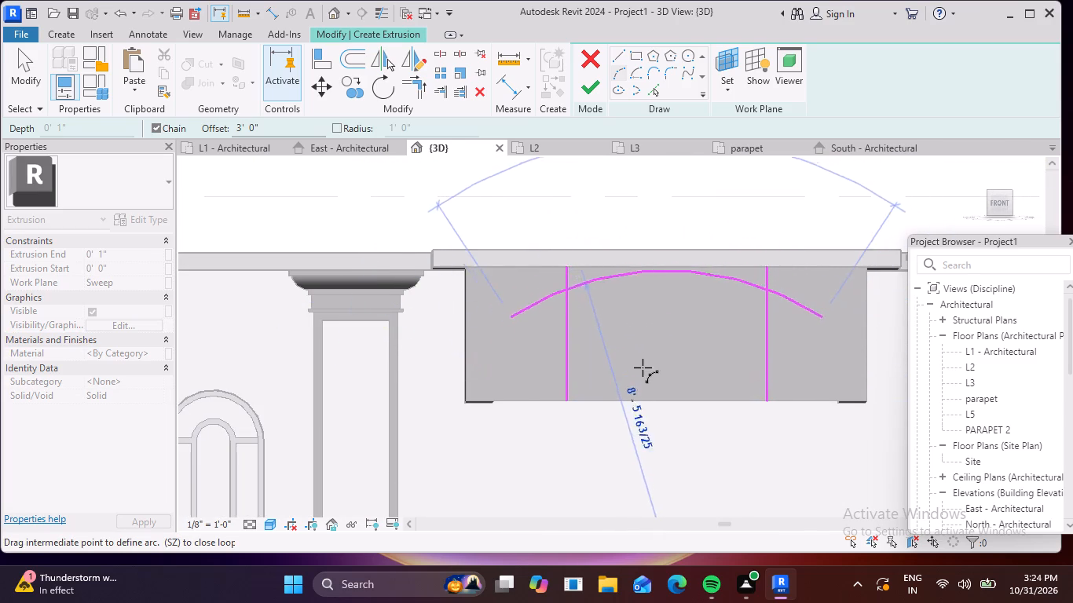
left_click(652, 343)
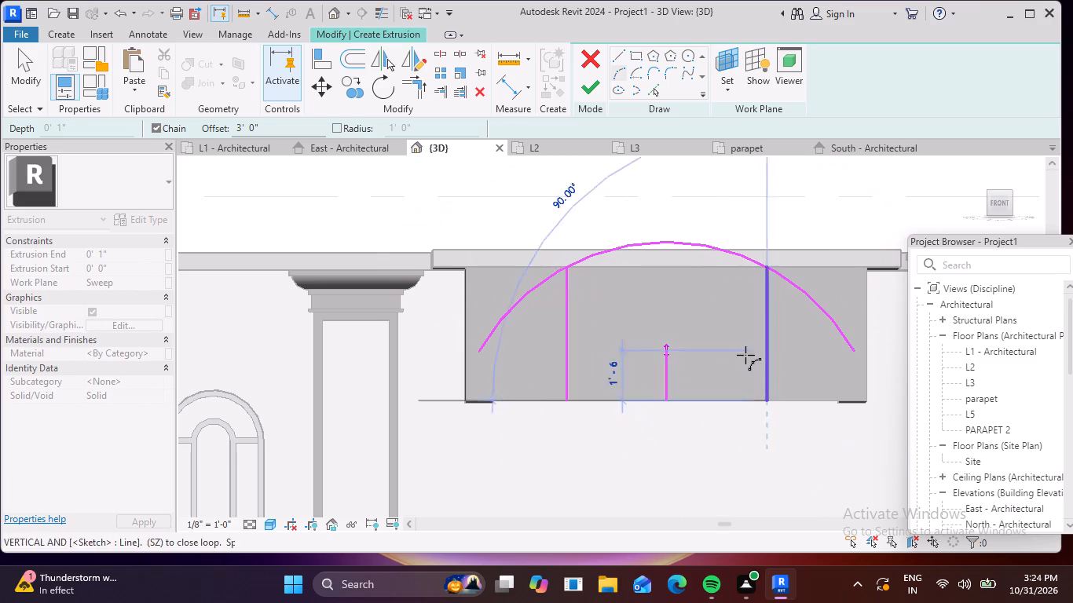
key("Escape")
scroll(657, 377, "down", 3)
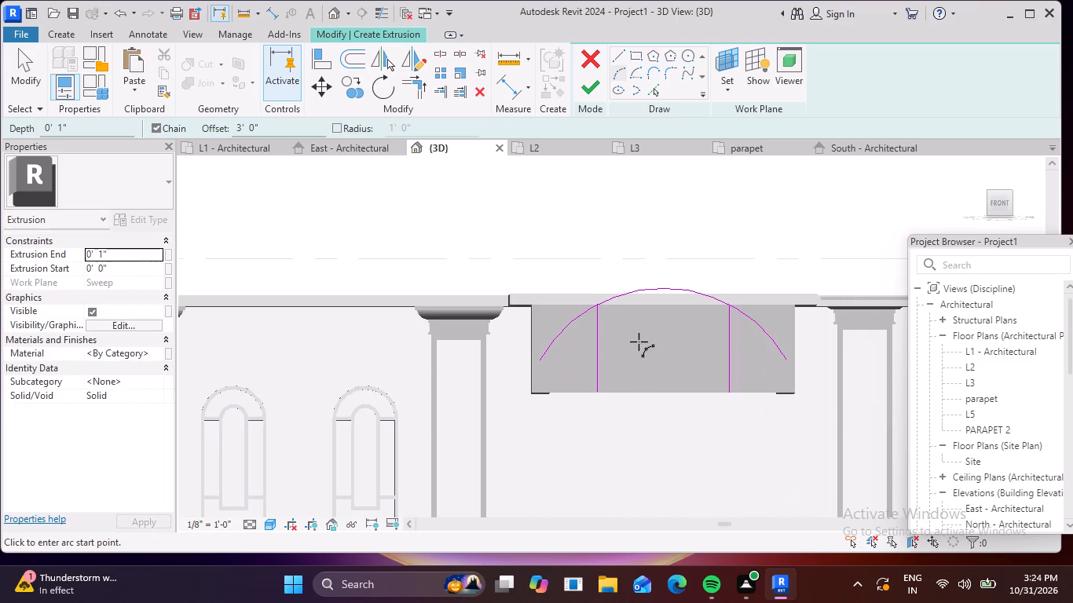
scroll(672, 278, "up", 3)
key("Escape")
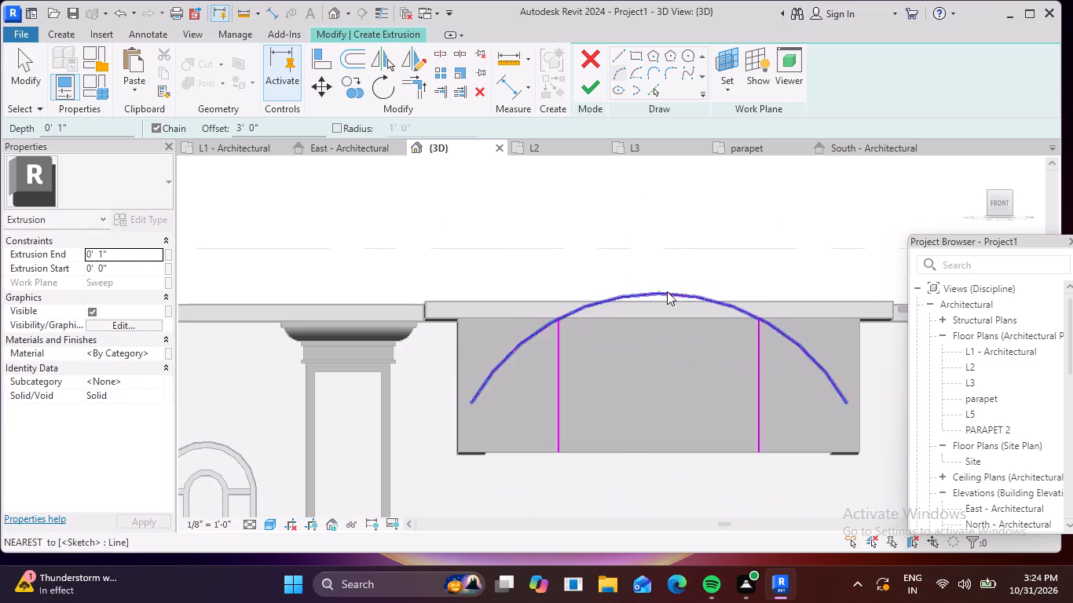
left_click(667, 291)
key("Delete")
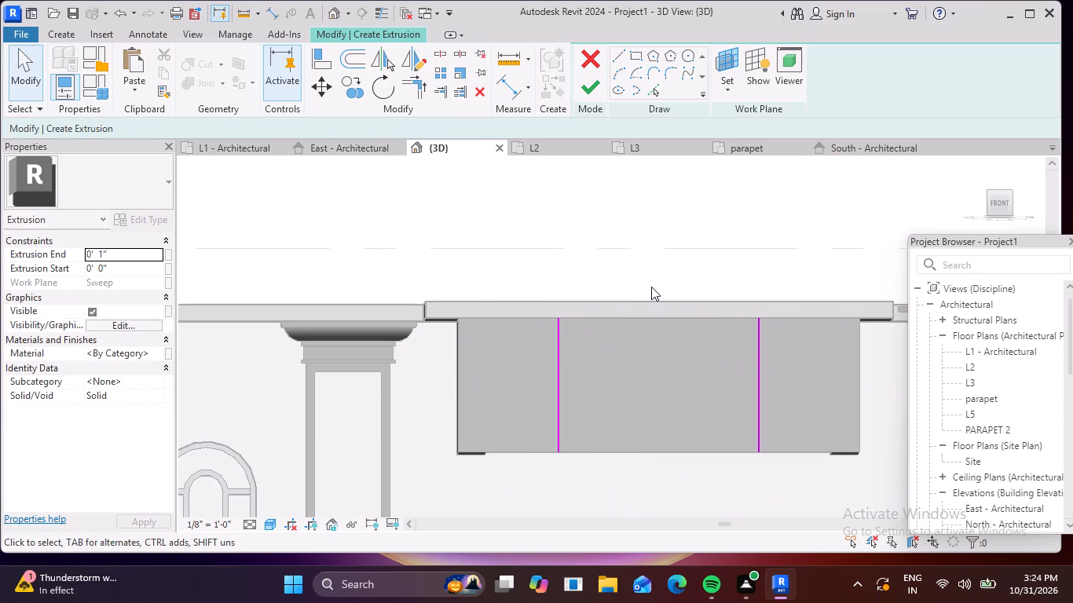
Sketch an arch with zero offset between the two profile lines' lower ends, with a radius of about 3'-2 5/8".
scroll(651, 287, "down", 5)
left_click(616, 73)
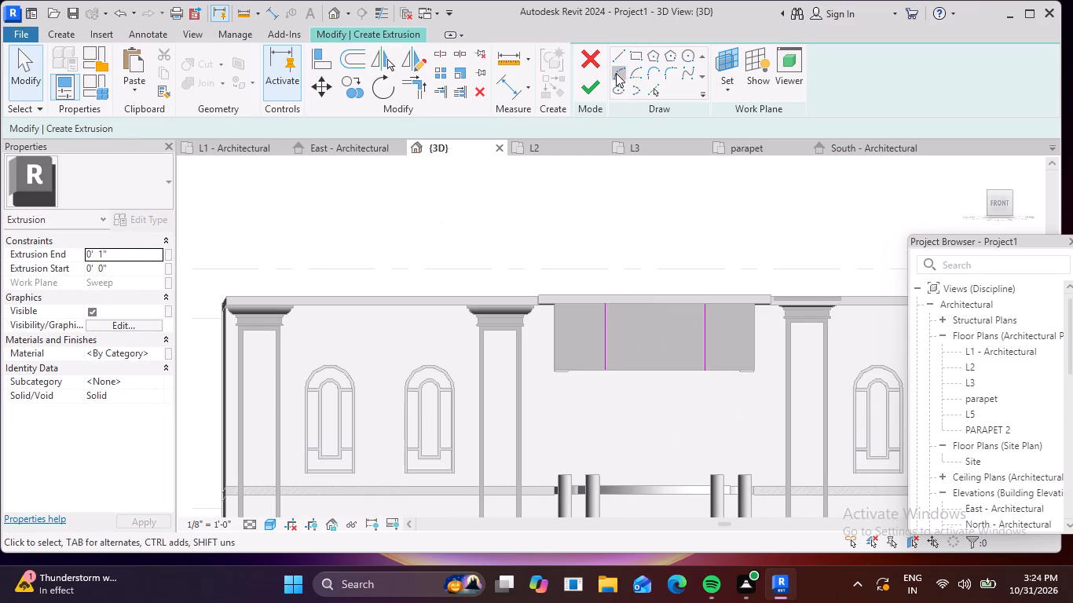
scroll(628, 360, "up", 16)
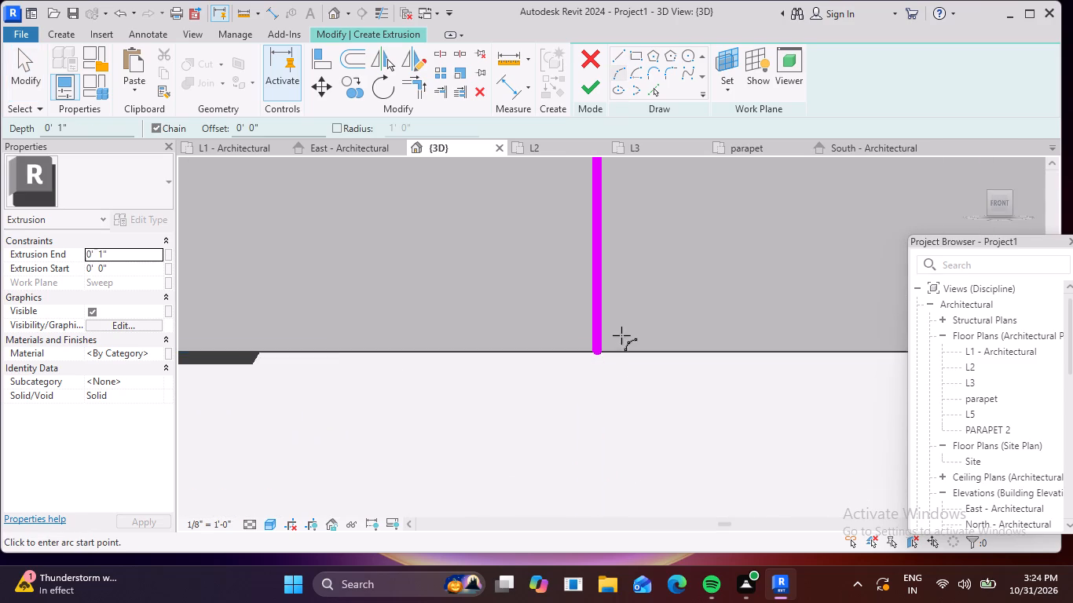
left_click(597, 352)
scroll(632, 346, "down", 4)
middle_click_drag(628, 347, 293, 358)
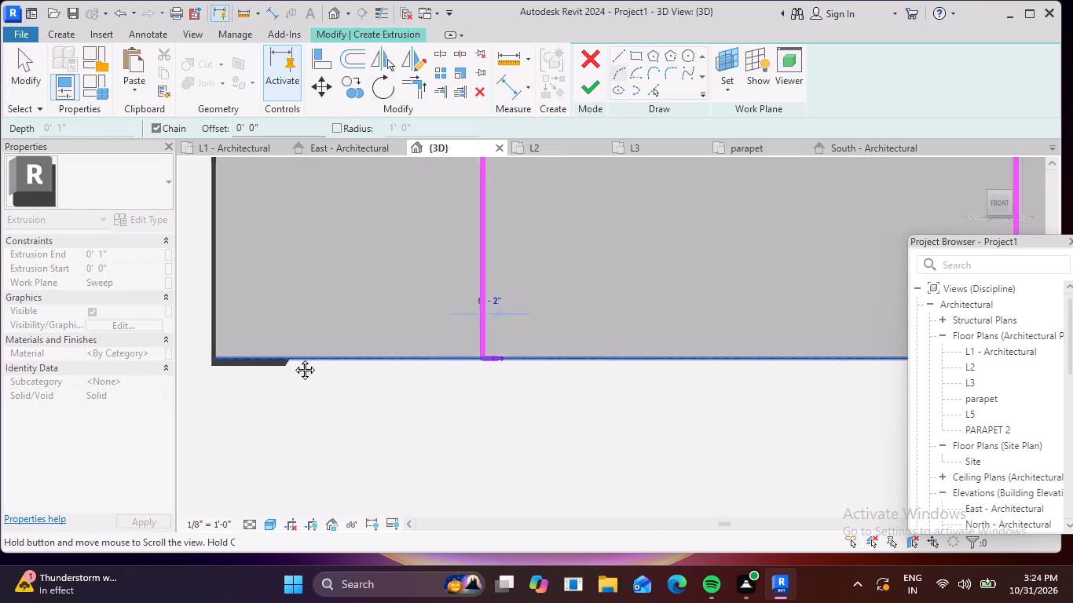
middle_click_drag(293, 358, 201, 360)
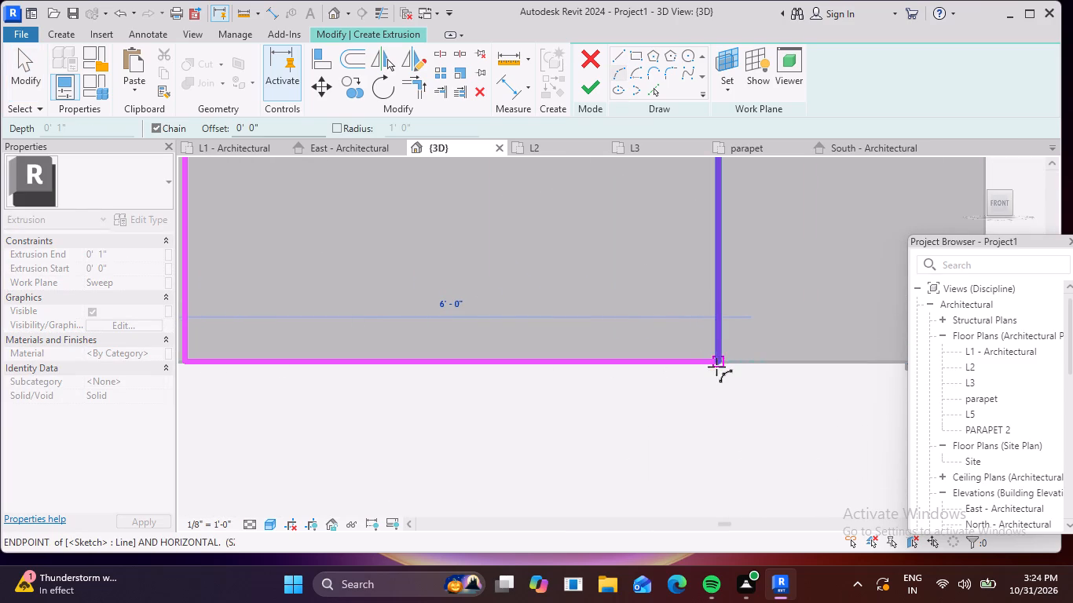
left_click(717, 359)
scroll(622, 232, "down", 5)
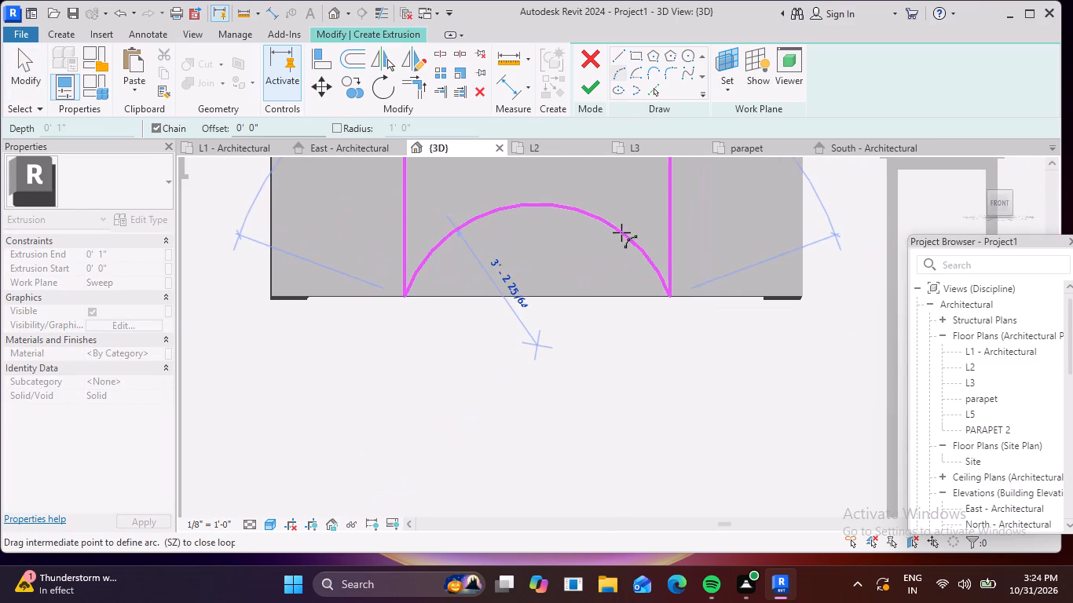
middle_click_drag(642, 269, 683, 369)
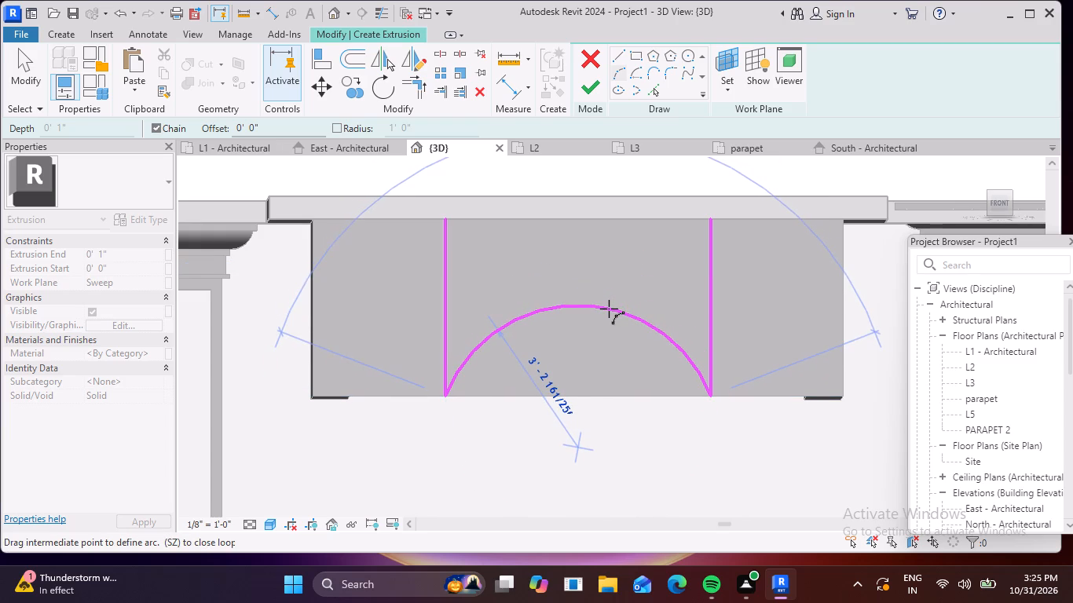
left_click(609, 309)
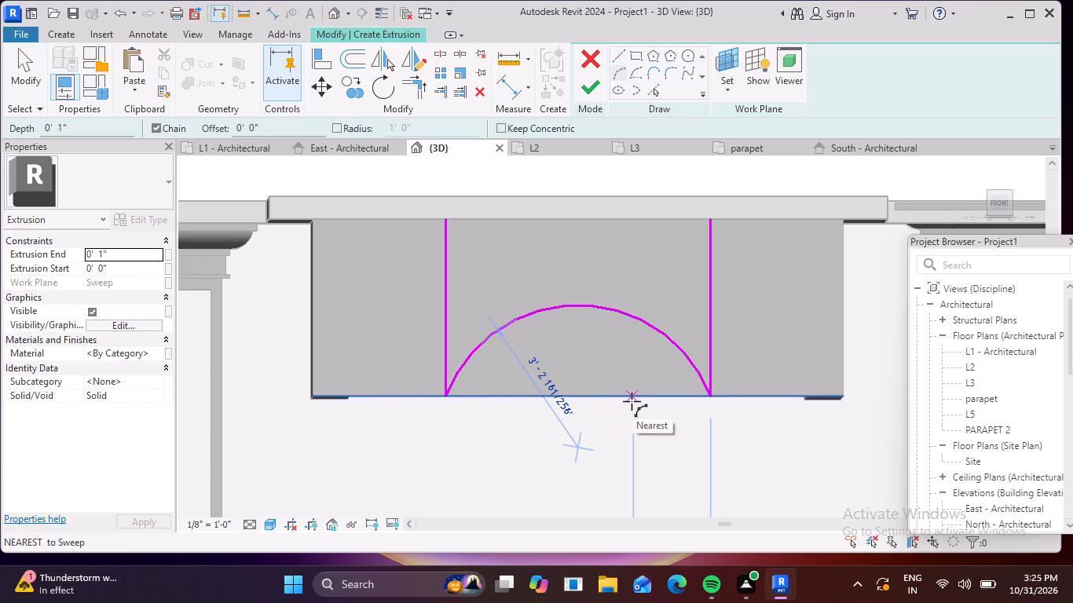
key("Escape")
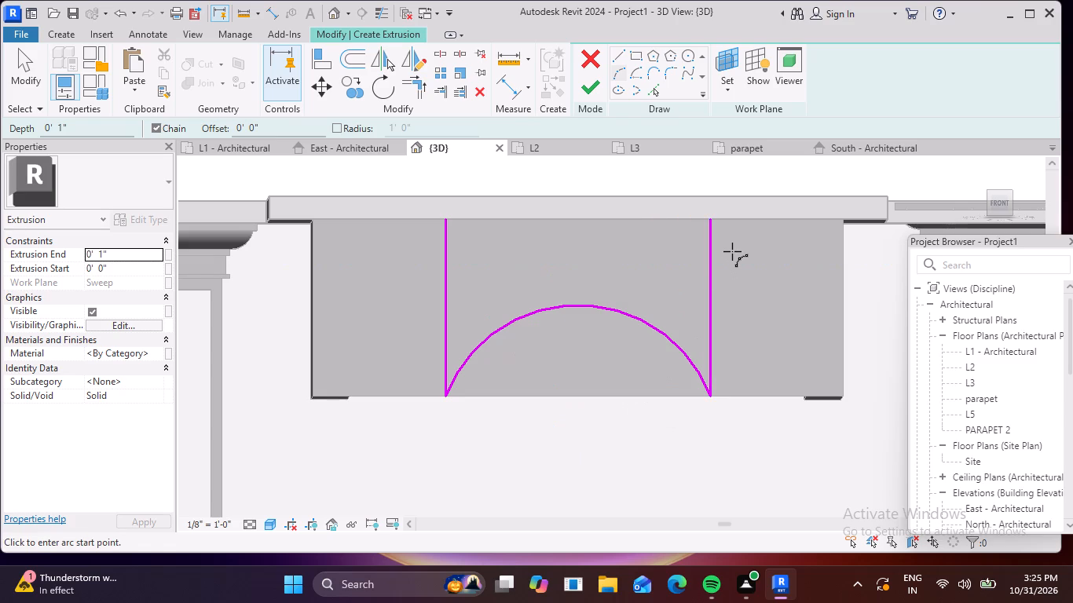
key("Escape")
Delete the two vertical profile lines, keeping the arch in the extrusion sketch.
left_click_drag(732, 251, 406, 276)
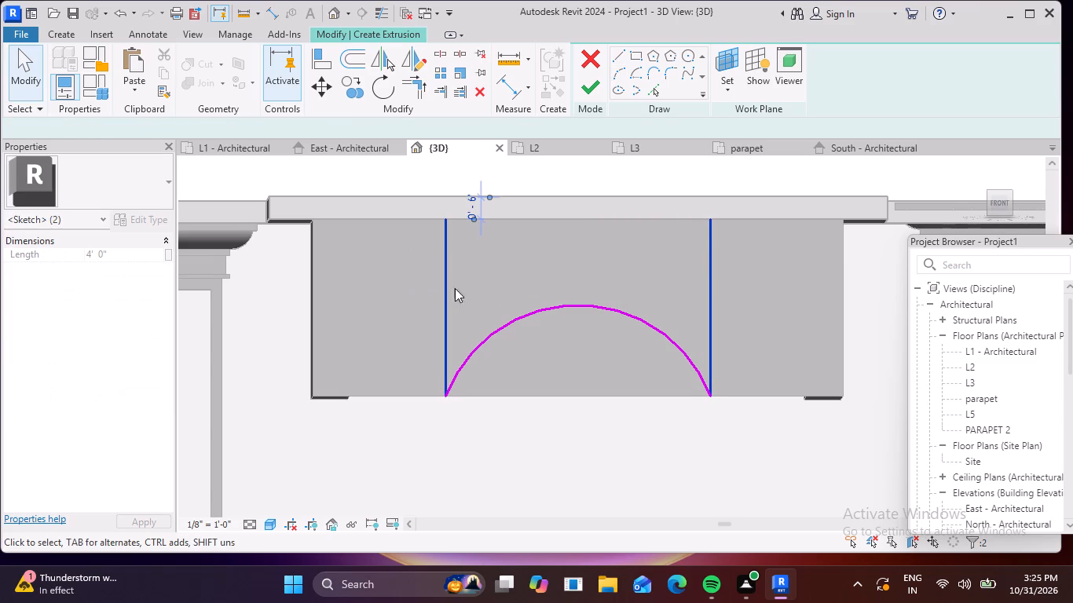
key("Delete")
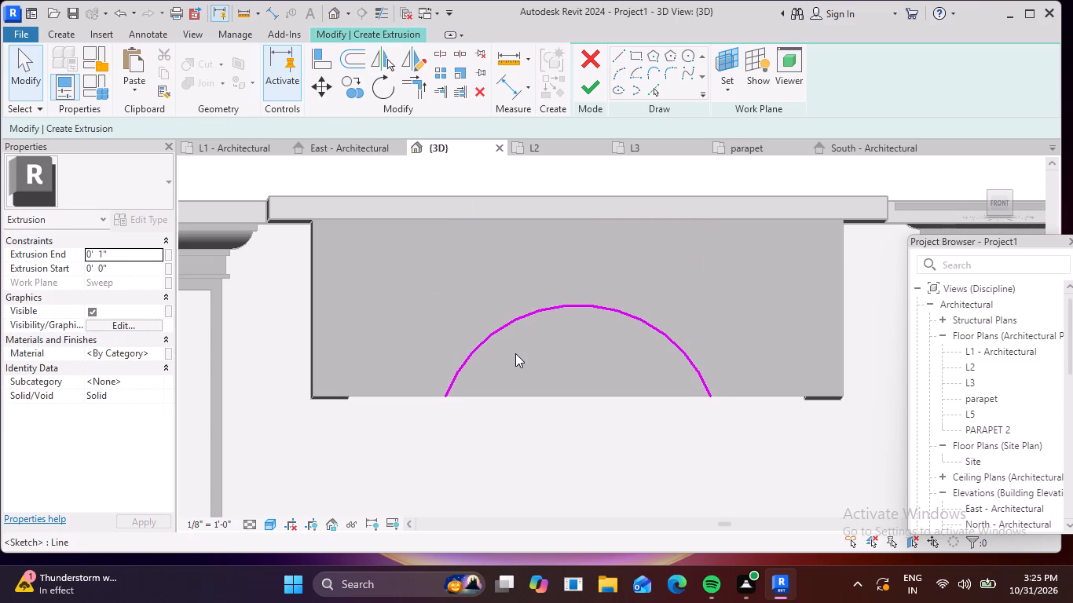
Close the arch profile with a straight line along the beam's bottom edge and finish the extrusion sketch.
key("l")
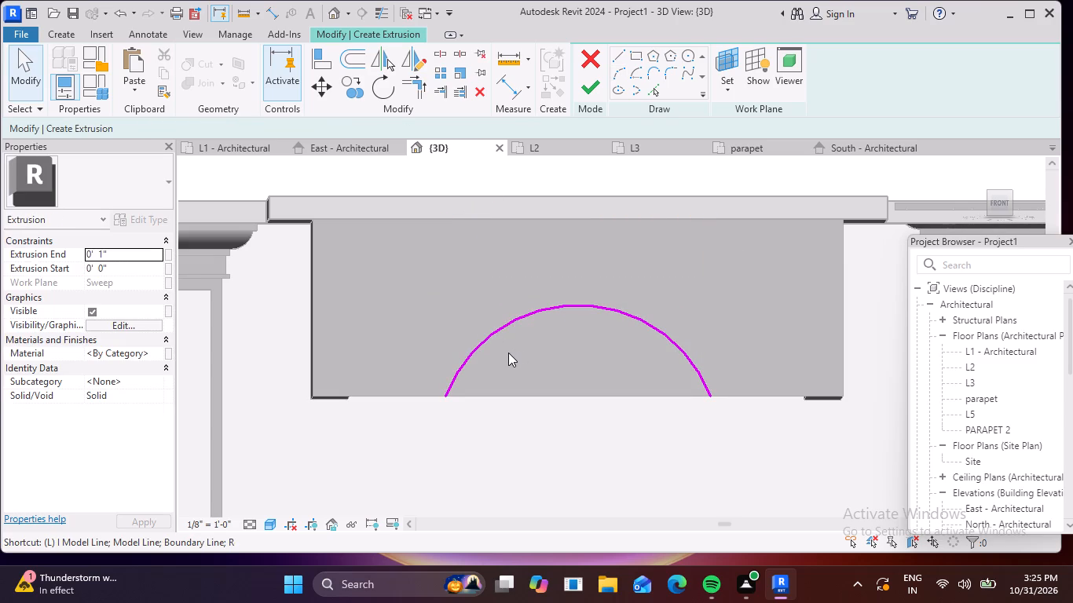
key("Escape")
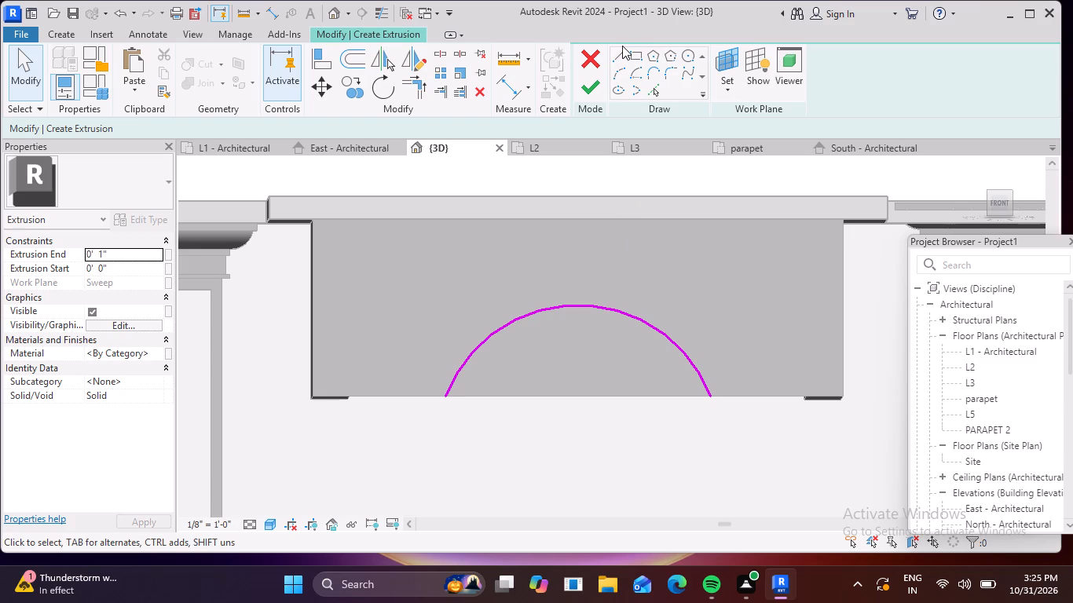
left_click(619, 58)
scroll(452, 389, "up", 4)
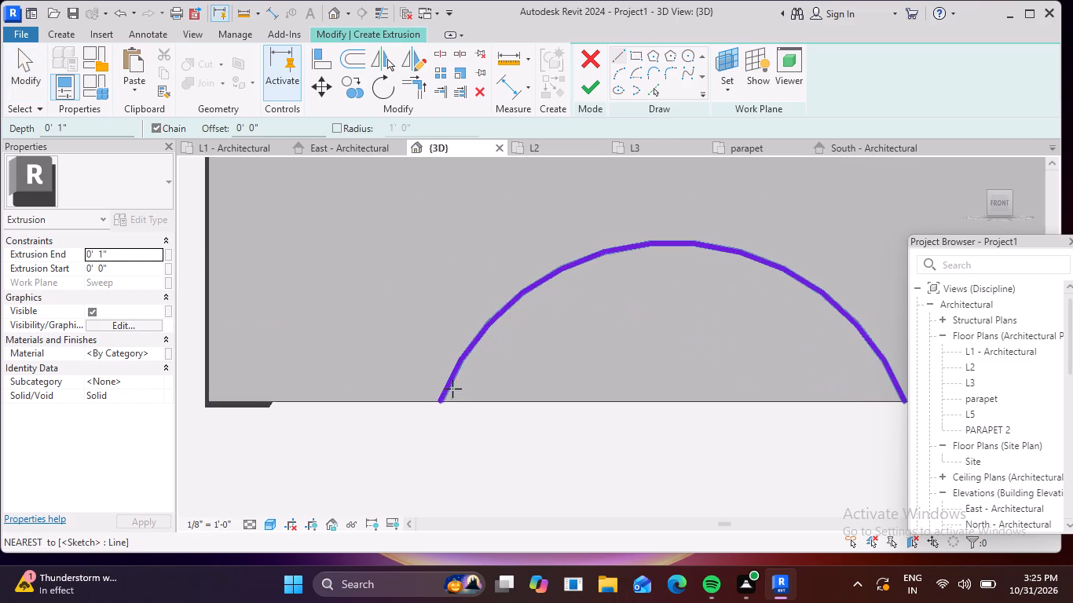
left_click(442, 400)
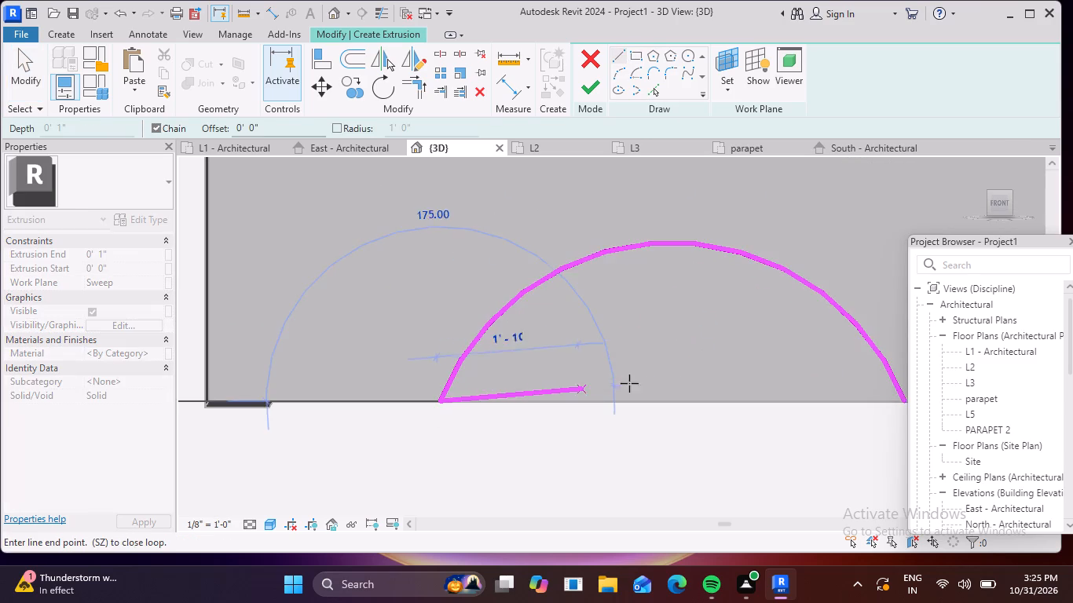
scroll(723, 373, "down", 3)
middle_click_drag(708, 386, 585, 383)
scroll(731, 372, "up", 5)
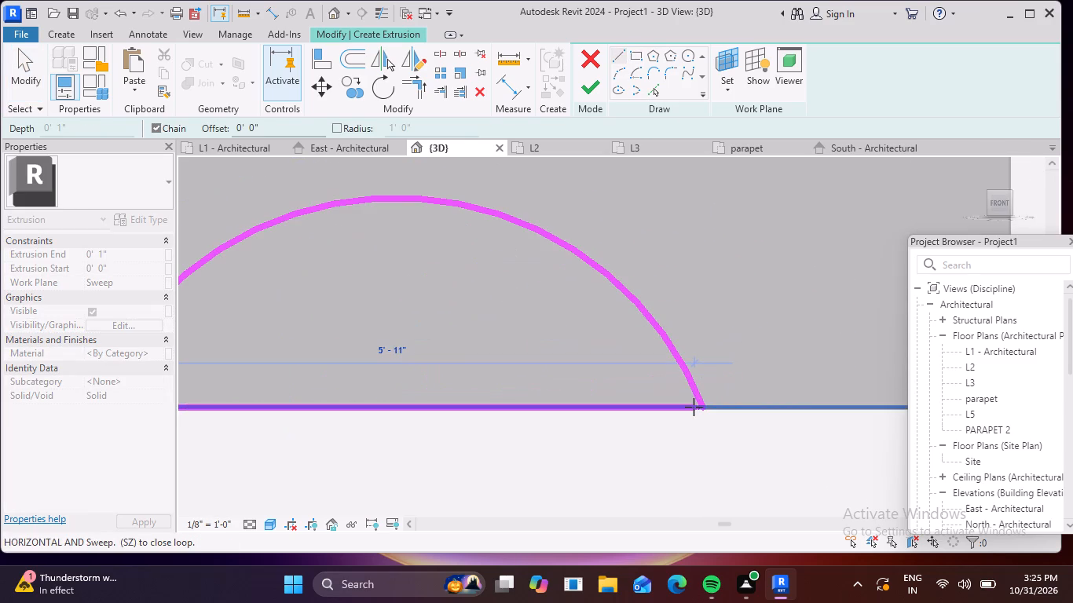
left_click(703, 407)
scroll(651, 438, "down", 3)
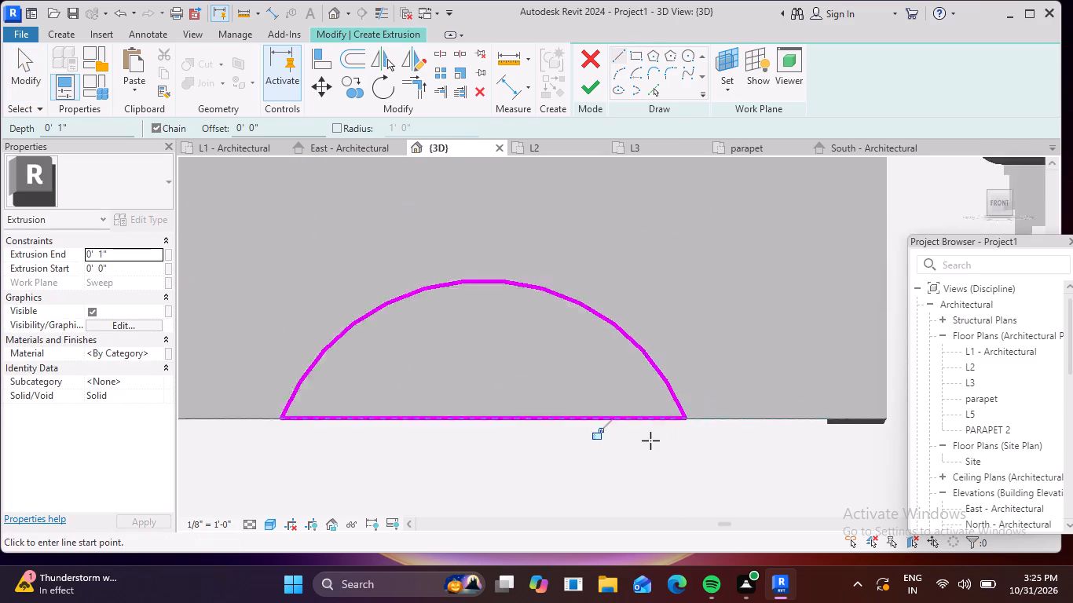
scroll(650, 440, "down", 3)
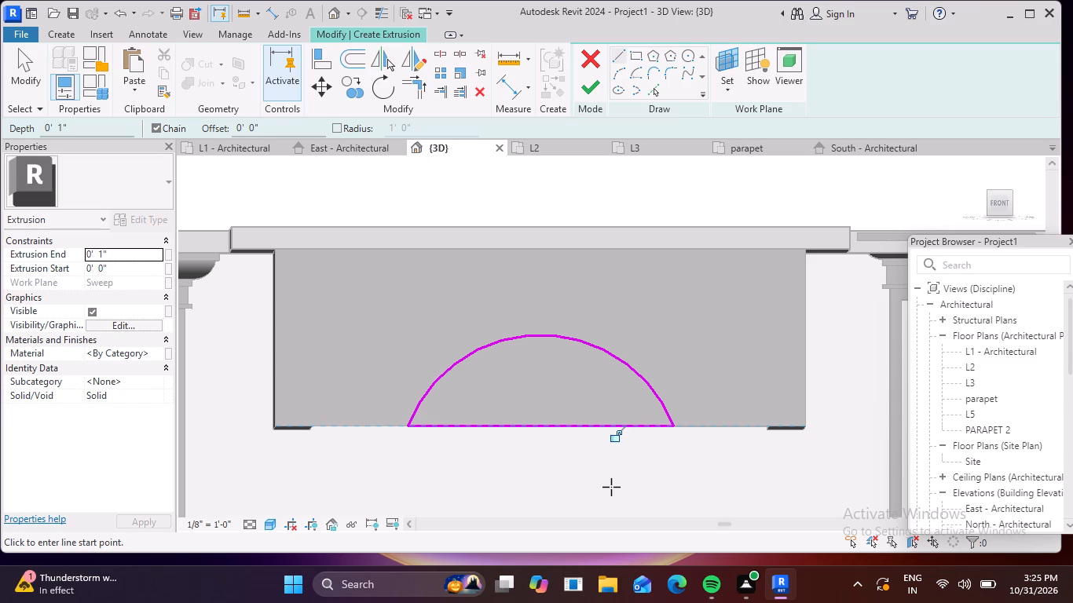
left_click(595, 87)
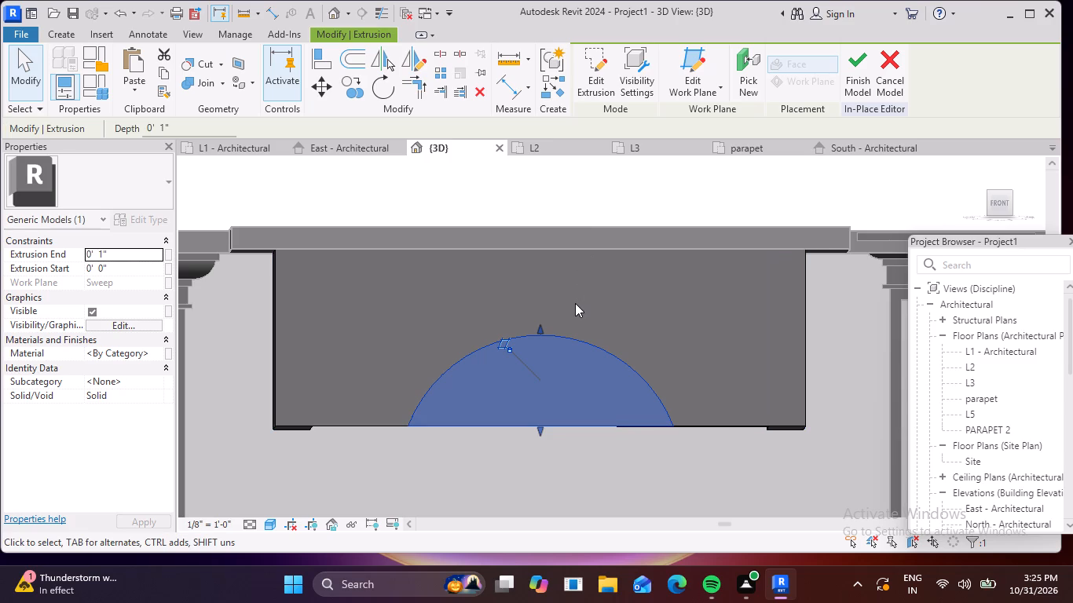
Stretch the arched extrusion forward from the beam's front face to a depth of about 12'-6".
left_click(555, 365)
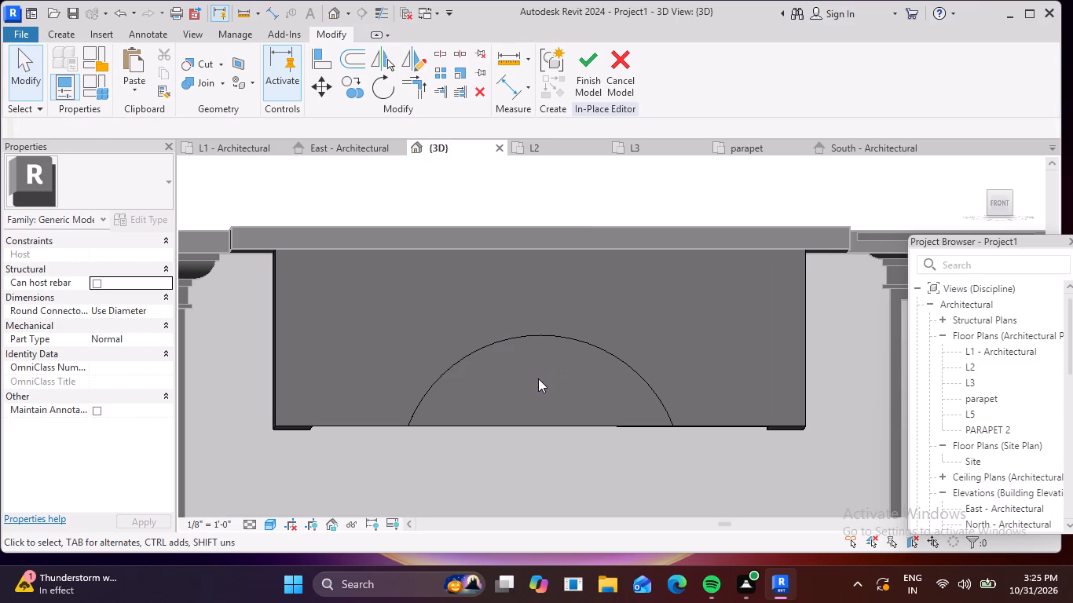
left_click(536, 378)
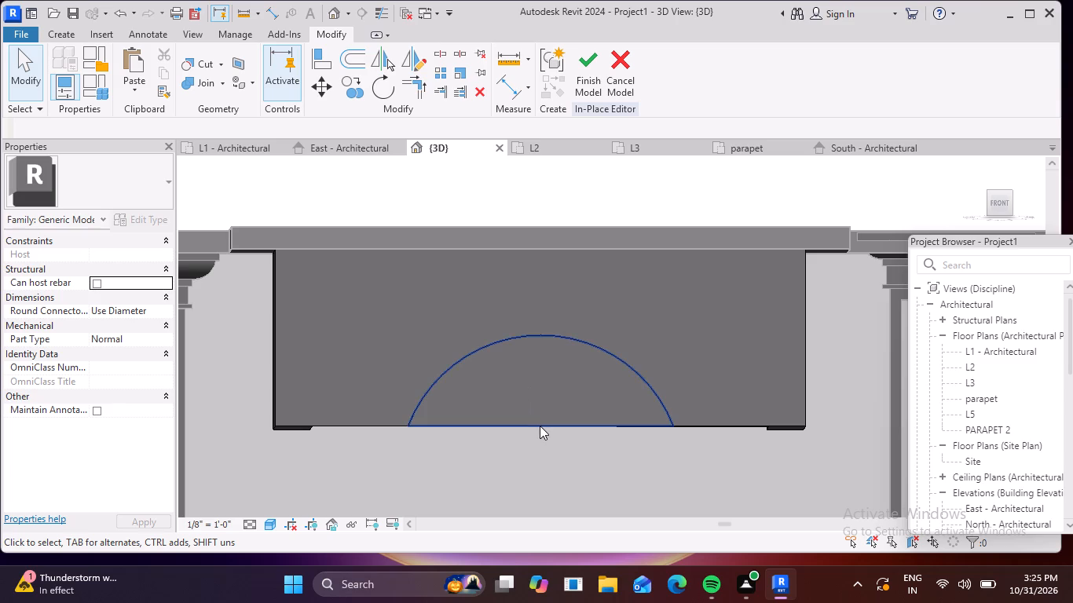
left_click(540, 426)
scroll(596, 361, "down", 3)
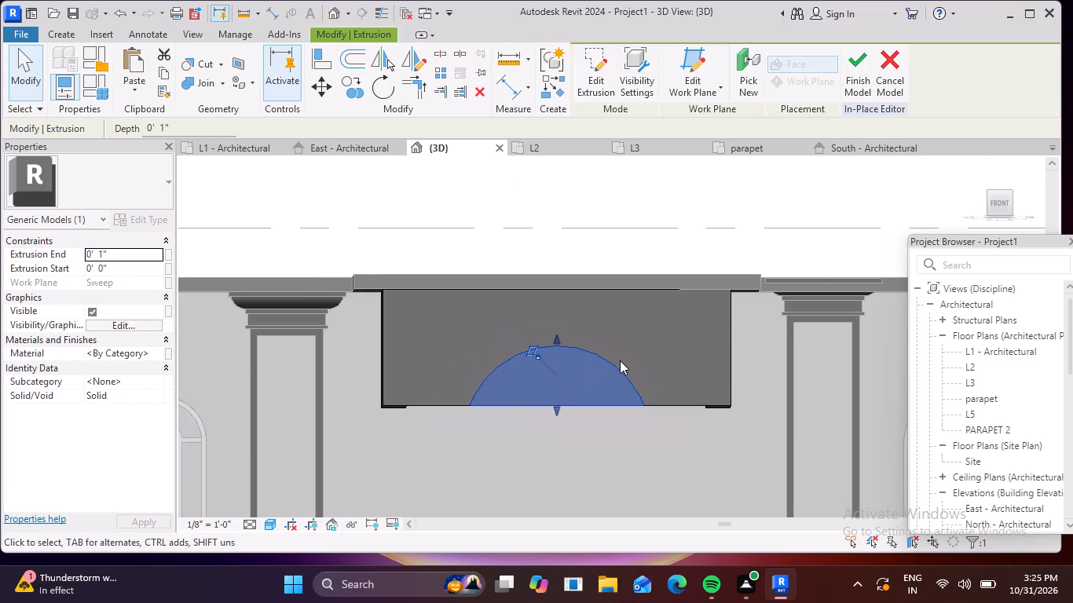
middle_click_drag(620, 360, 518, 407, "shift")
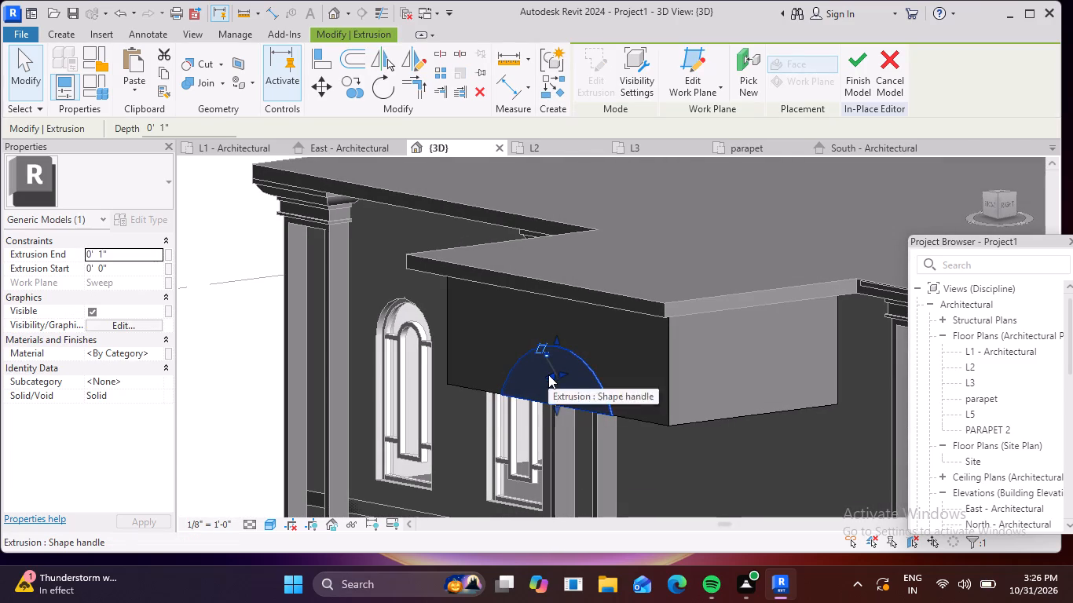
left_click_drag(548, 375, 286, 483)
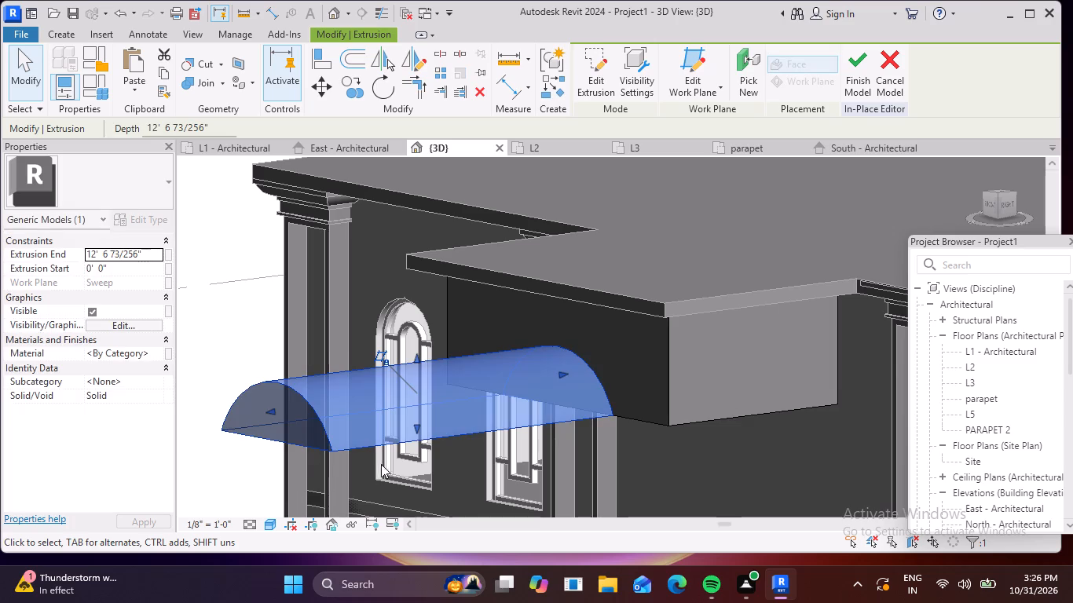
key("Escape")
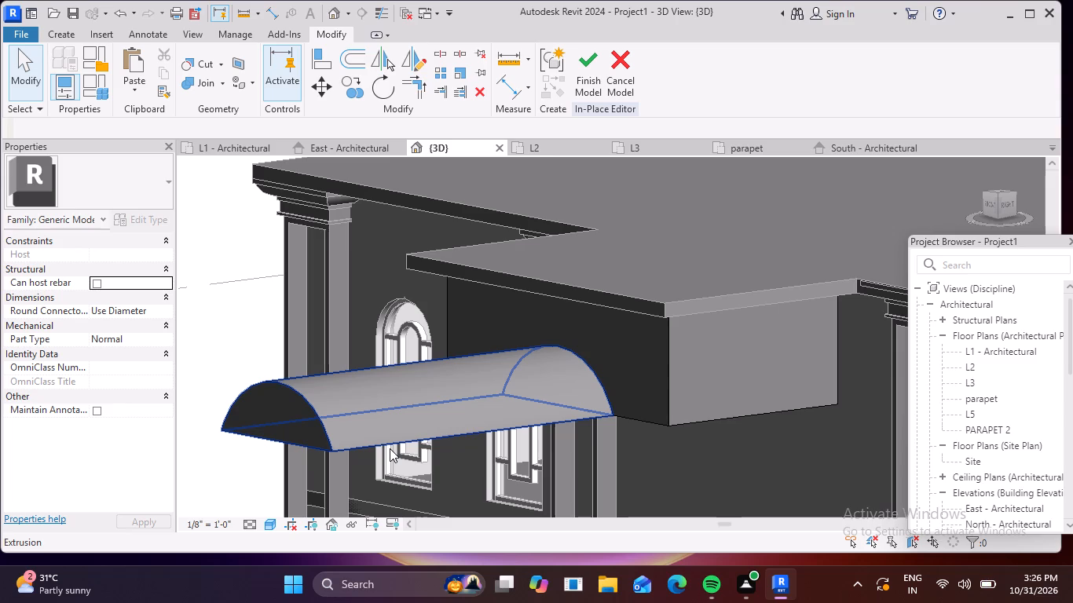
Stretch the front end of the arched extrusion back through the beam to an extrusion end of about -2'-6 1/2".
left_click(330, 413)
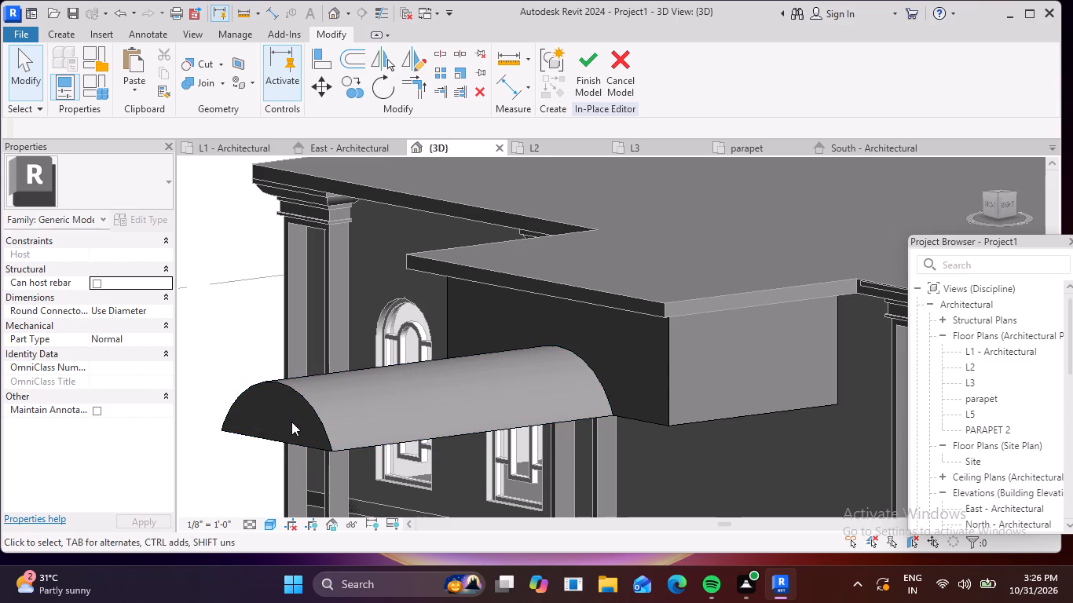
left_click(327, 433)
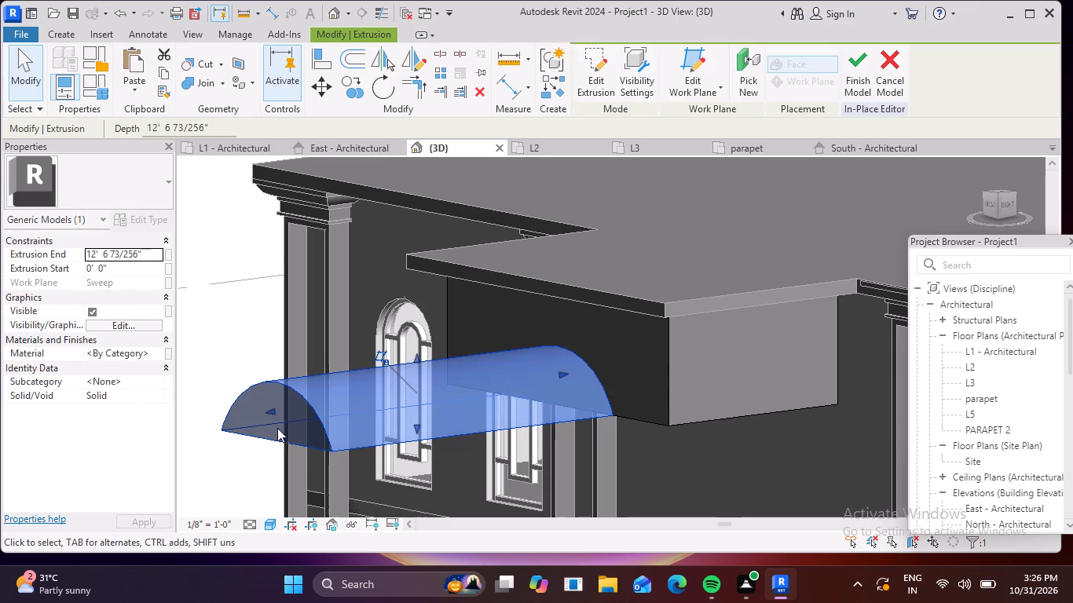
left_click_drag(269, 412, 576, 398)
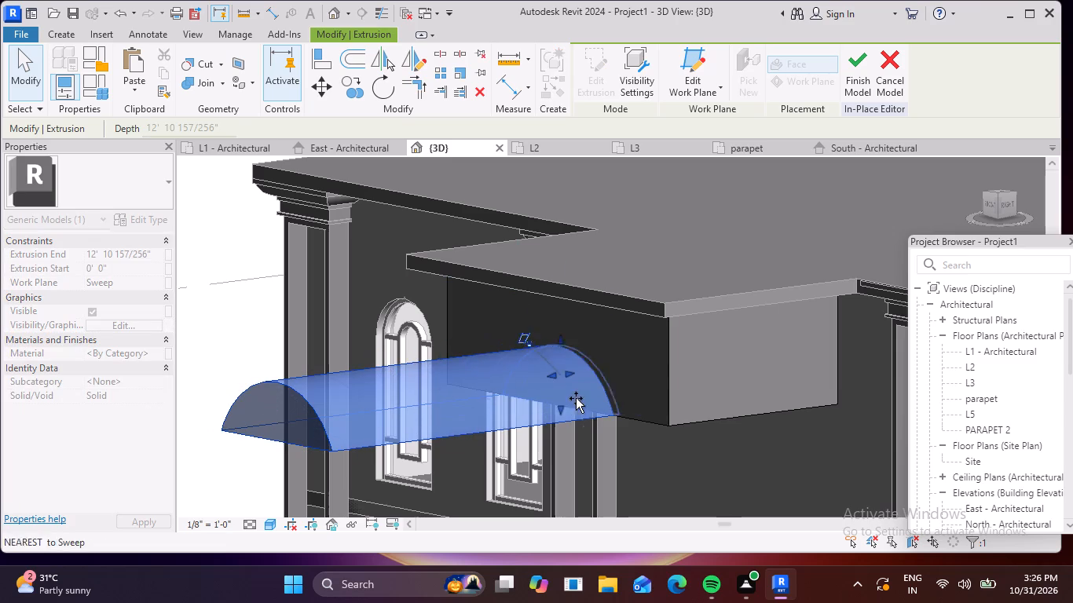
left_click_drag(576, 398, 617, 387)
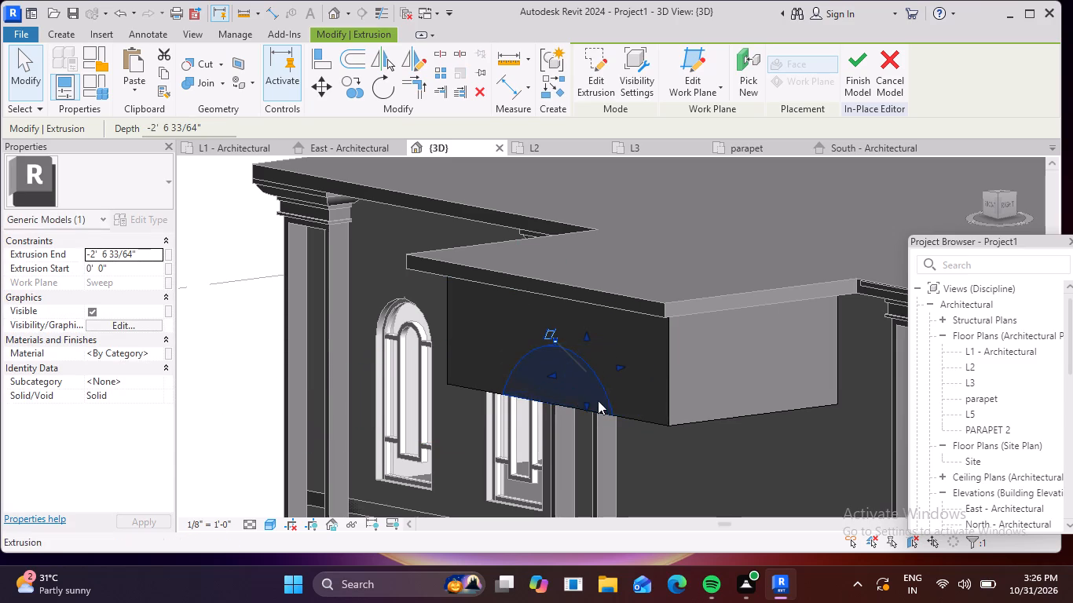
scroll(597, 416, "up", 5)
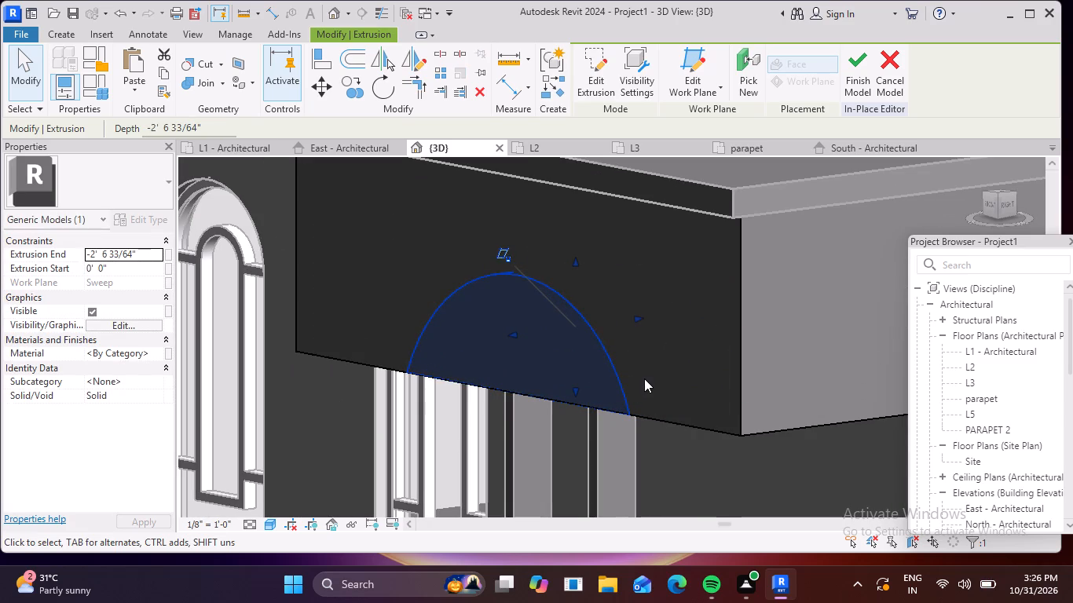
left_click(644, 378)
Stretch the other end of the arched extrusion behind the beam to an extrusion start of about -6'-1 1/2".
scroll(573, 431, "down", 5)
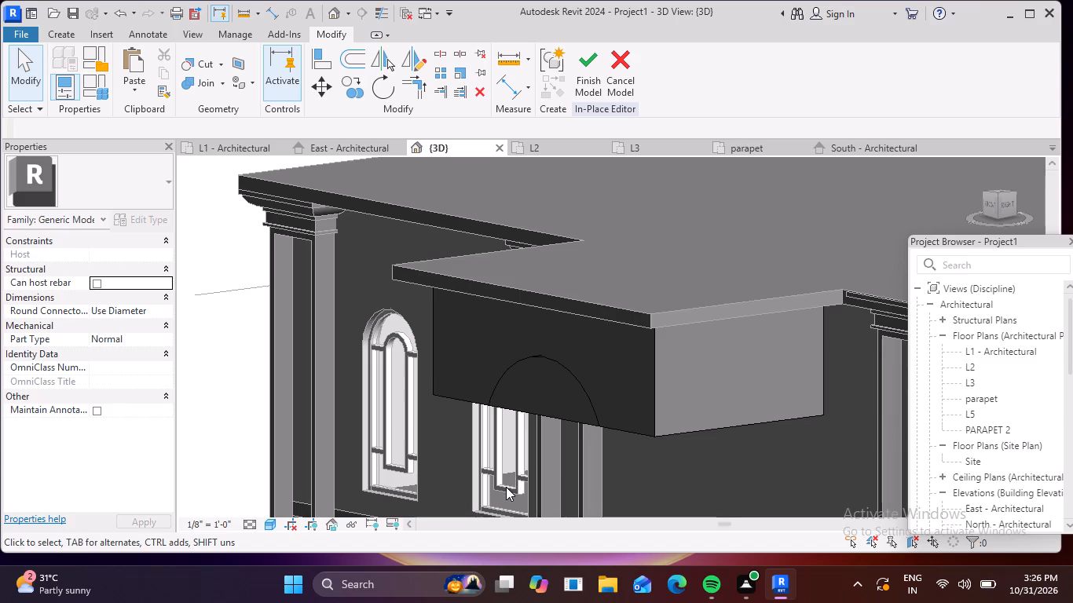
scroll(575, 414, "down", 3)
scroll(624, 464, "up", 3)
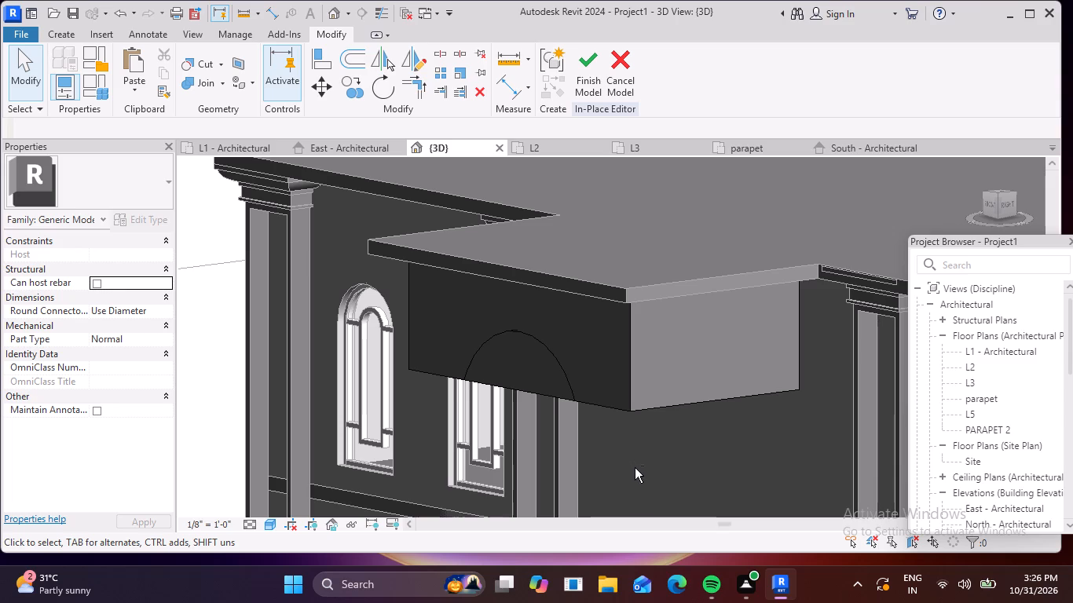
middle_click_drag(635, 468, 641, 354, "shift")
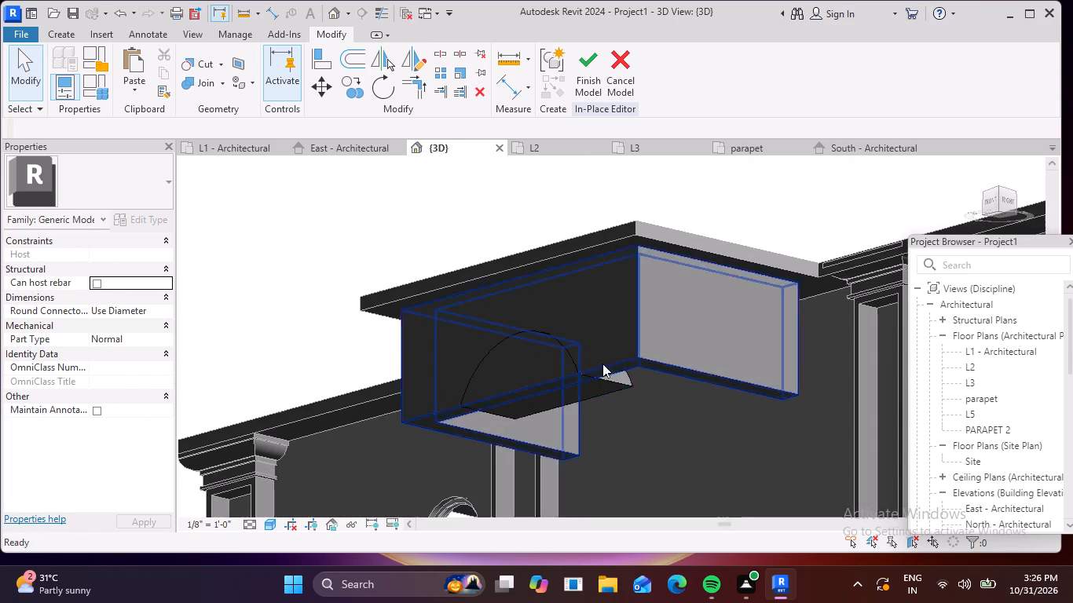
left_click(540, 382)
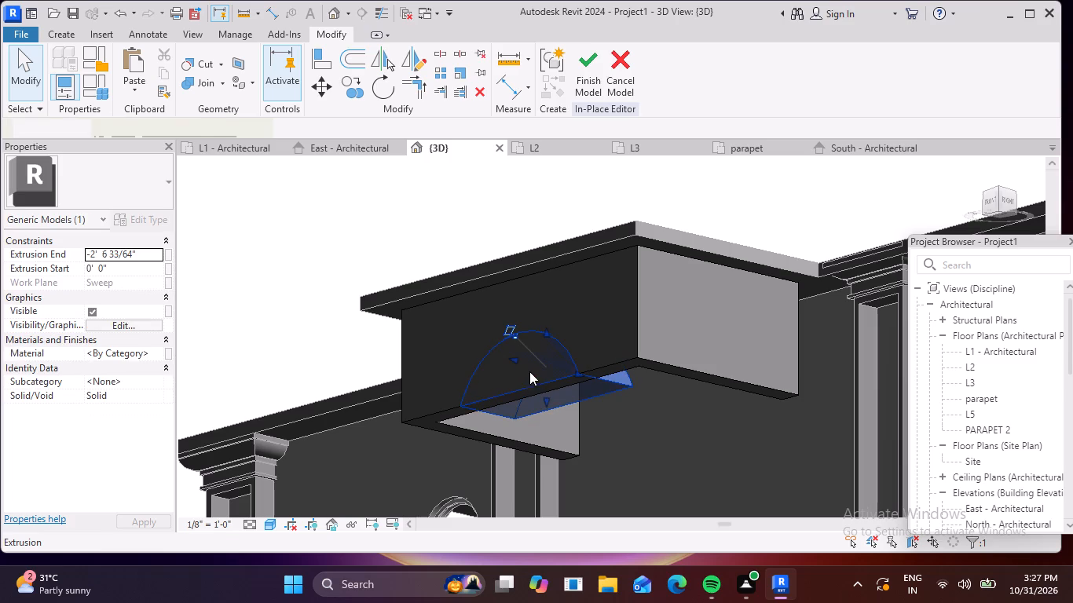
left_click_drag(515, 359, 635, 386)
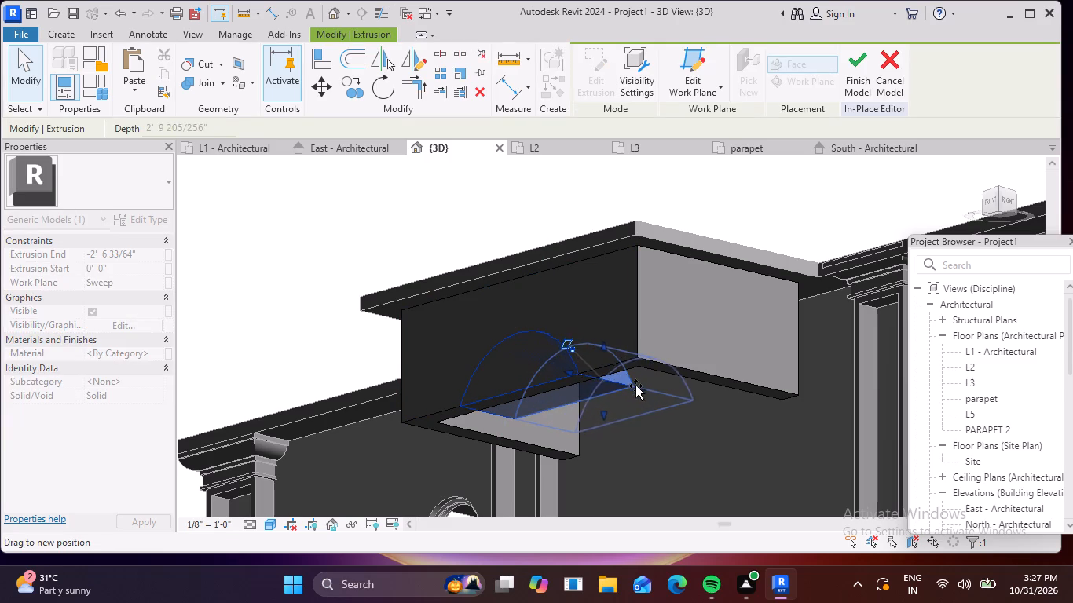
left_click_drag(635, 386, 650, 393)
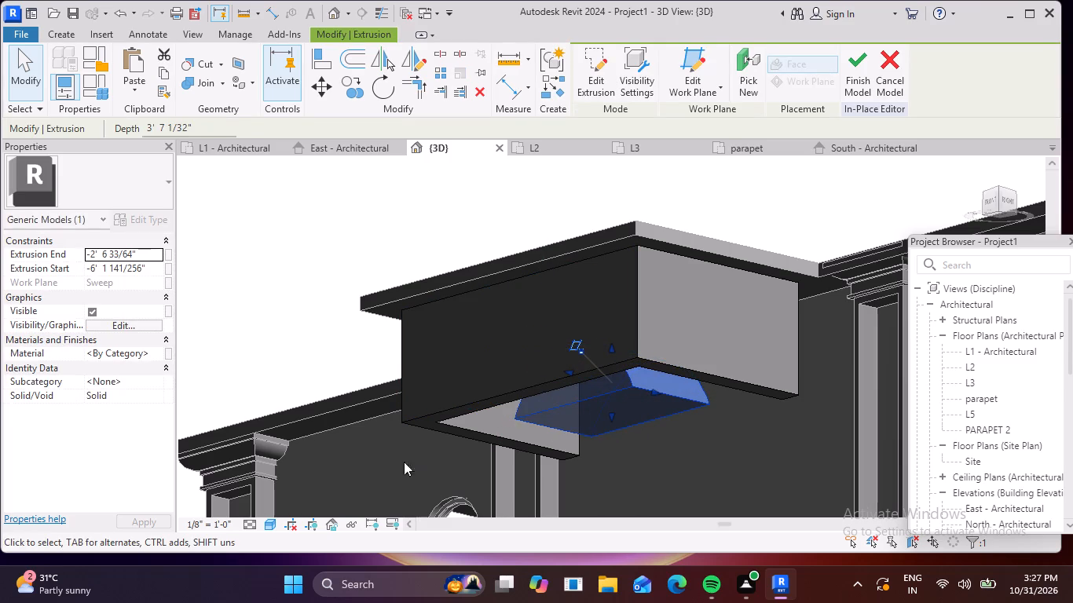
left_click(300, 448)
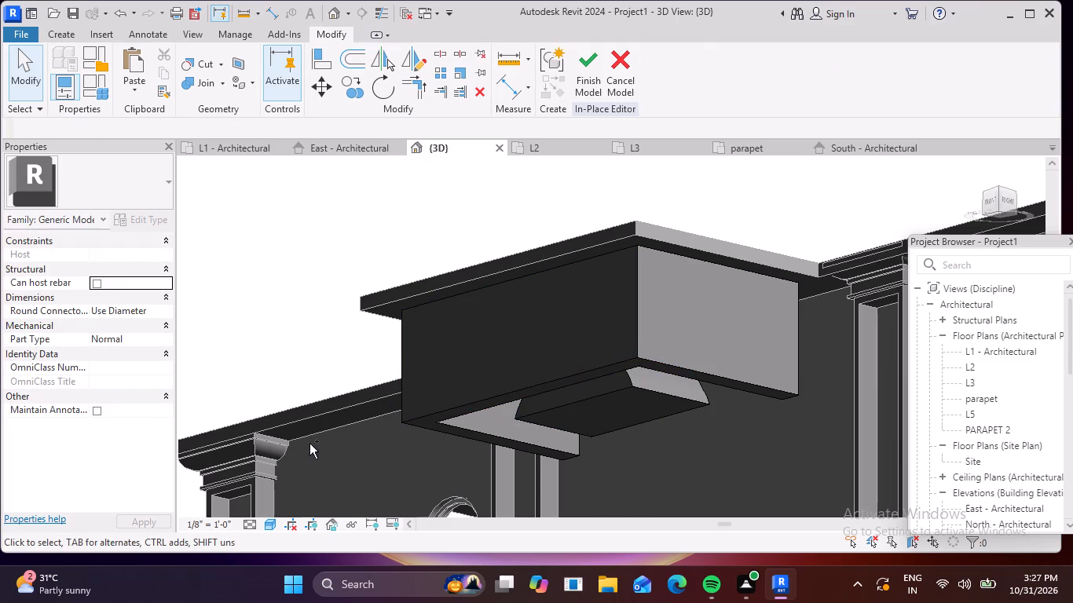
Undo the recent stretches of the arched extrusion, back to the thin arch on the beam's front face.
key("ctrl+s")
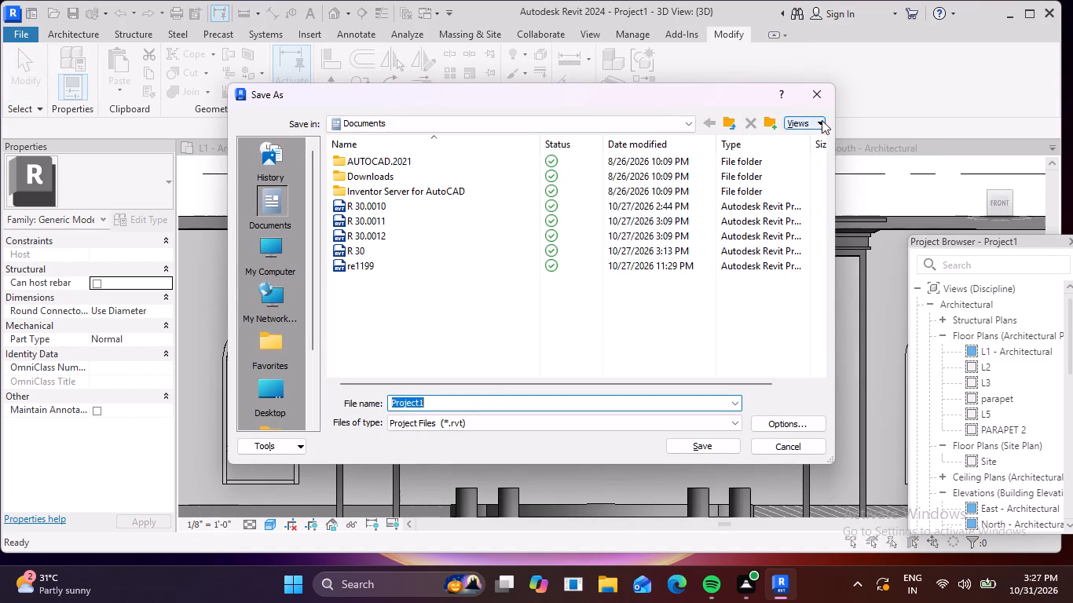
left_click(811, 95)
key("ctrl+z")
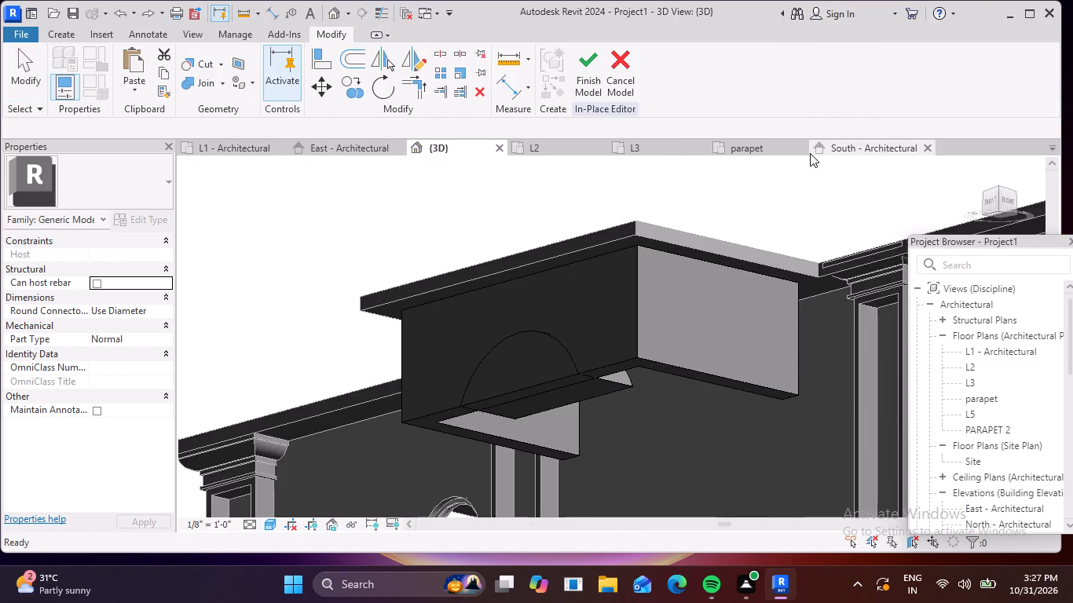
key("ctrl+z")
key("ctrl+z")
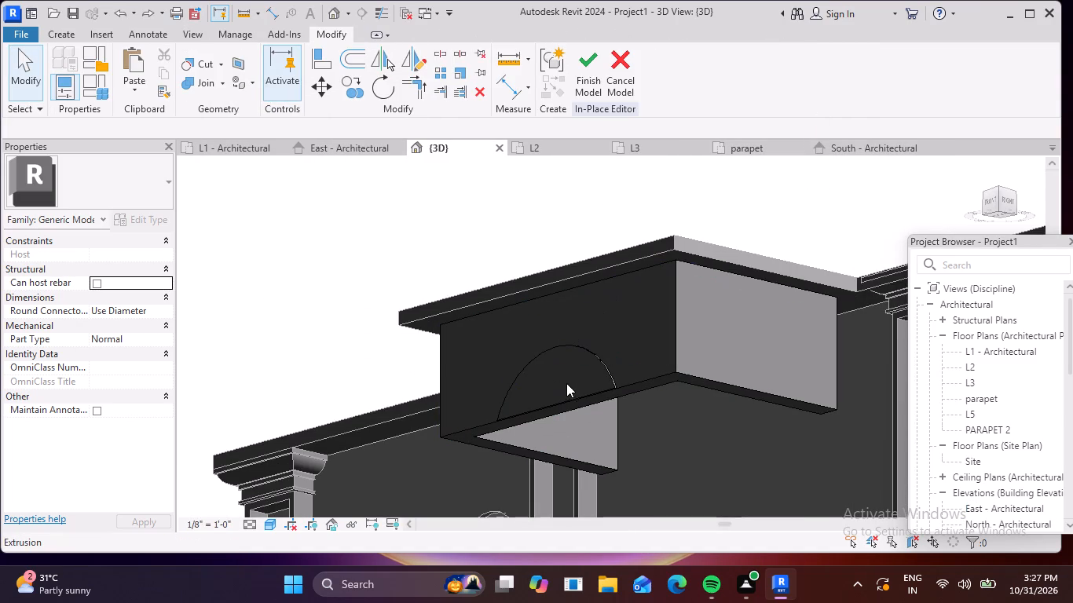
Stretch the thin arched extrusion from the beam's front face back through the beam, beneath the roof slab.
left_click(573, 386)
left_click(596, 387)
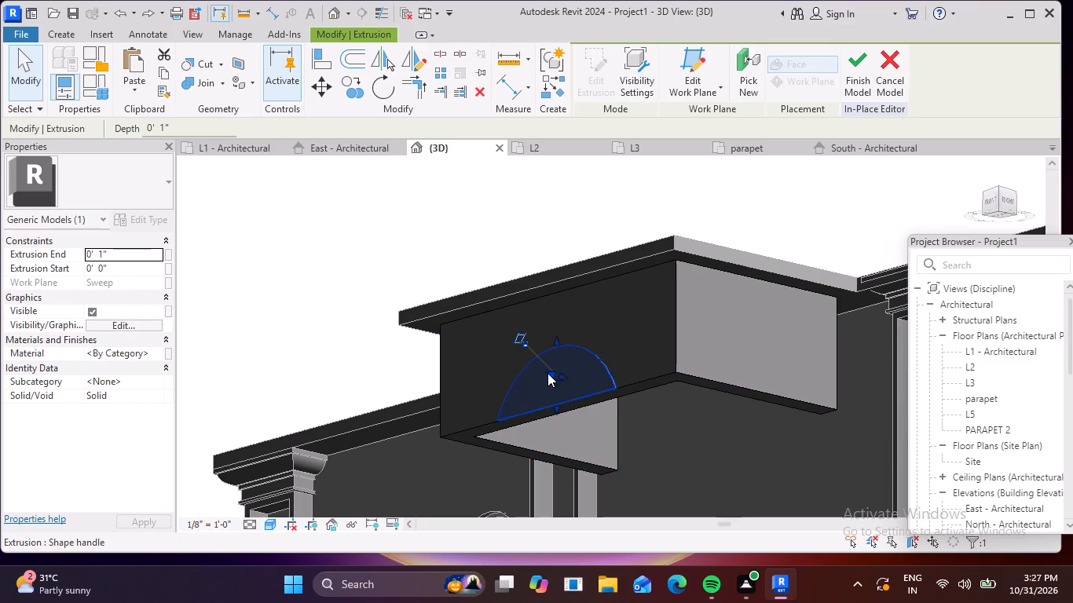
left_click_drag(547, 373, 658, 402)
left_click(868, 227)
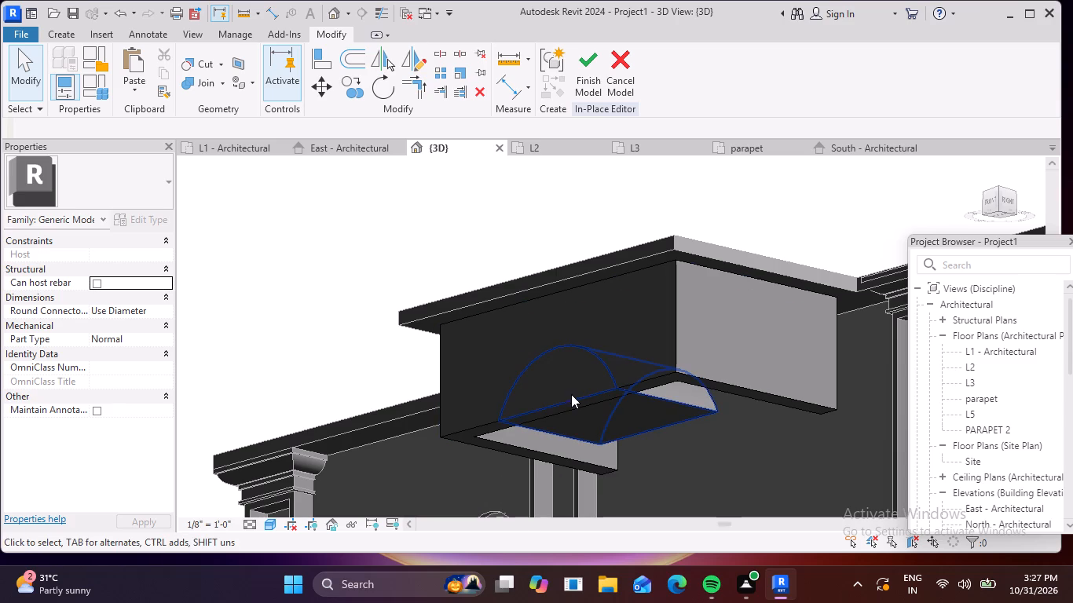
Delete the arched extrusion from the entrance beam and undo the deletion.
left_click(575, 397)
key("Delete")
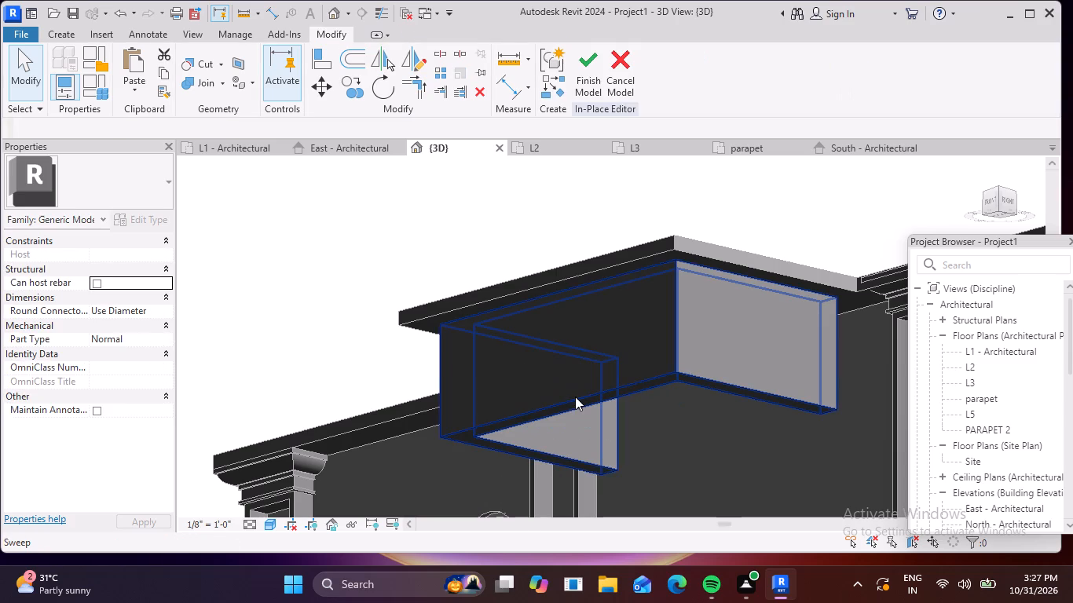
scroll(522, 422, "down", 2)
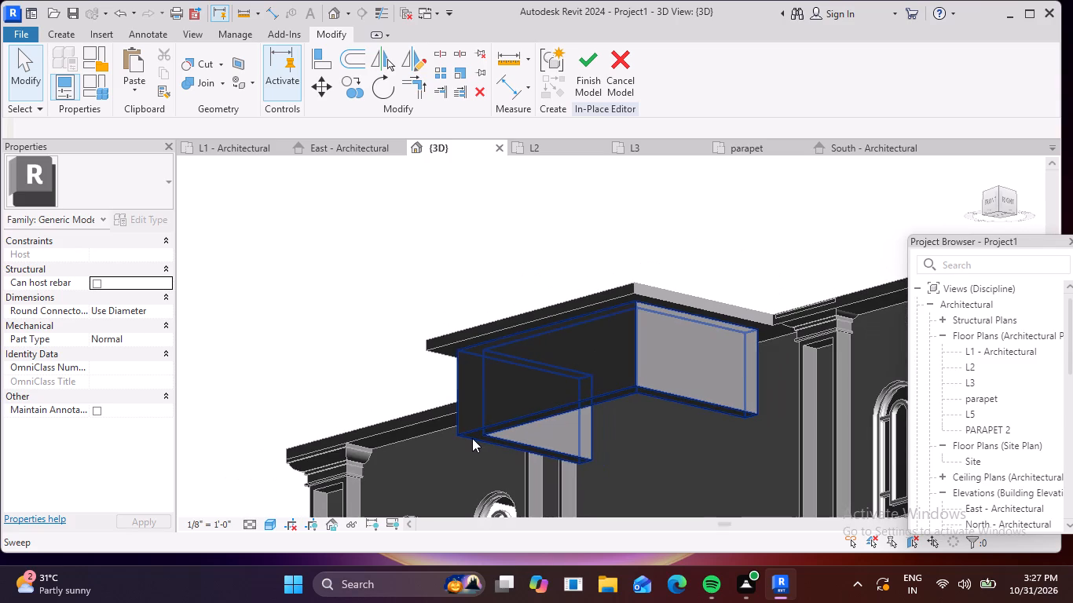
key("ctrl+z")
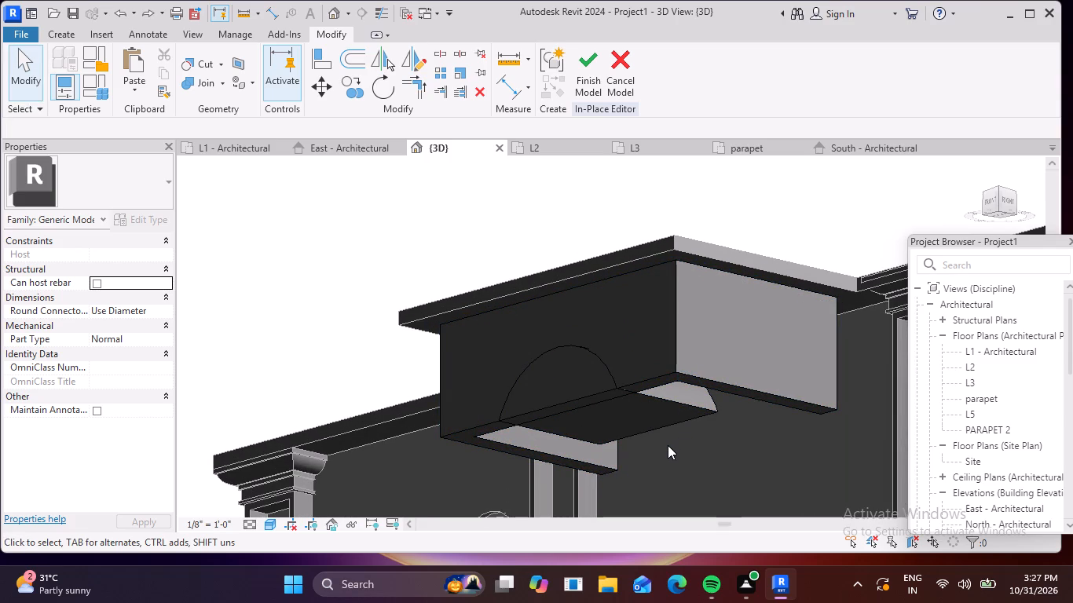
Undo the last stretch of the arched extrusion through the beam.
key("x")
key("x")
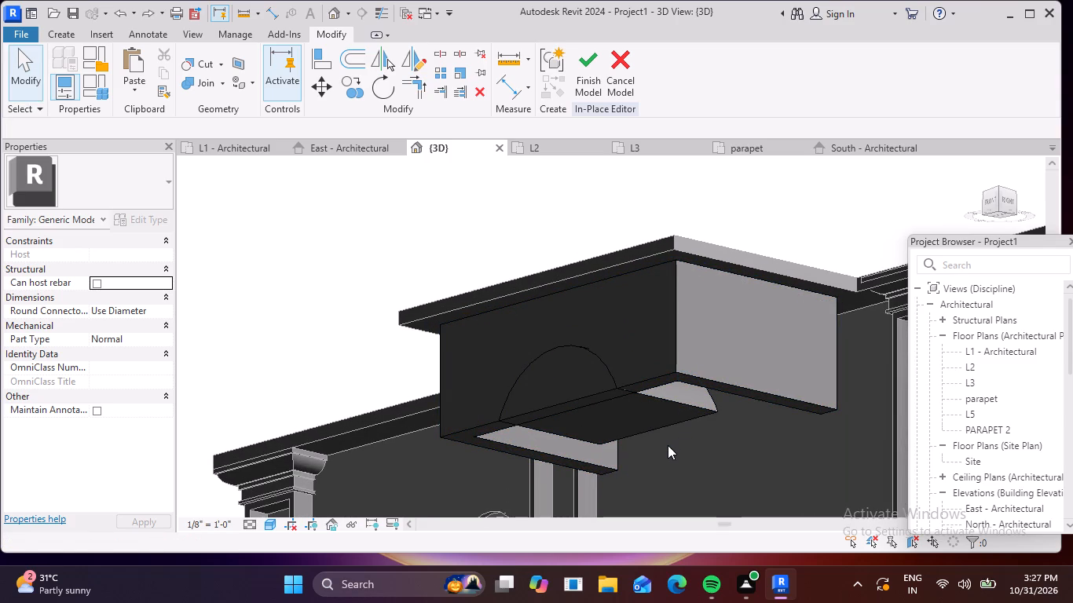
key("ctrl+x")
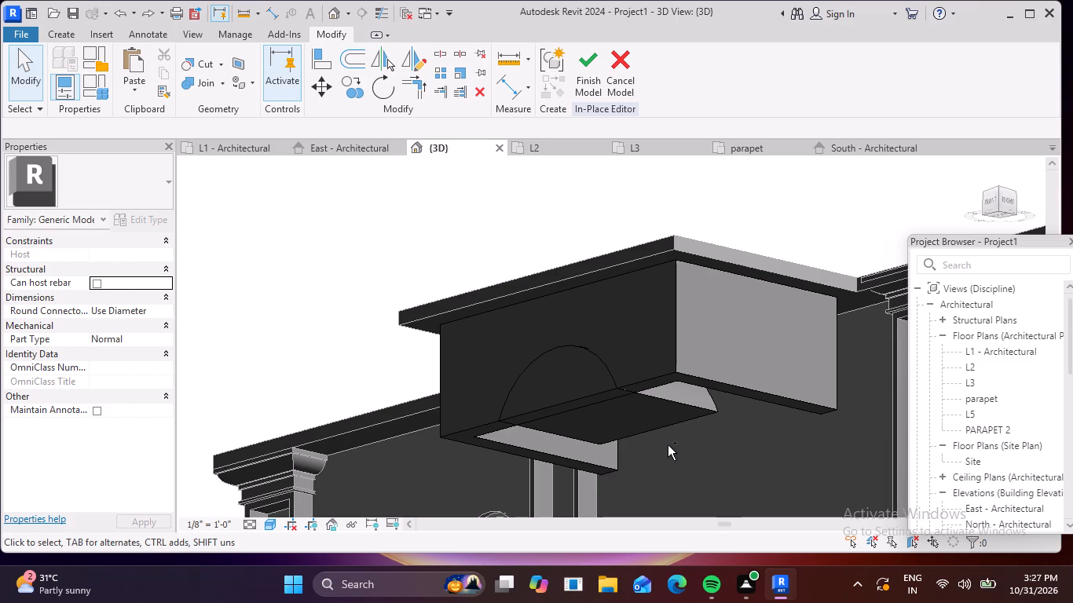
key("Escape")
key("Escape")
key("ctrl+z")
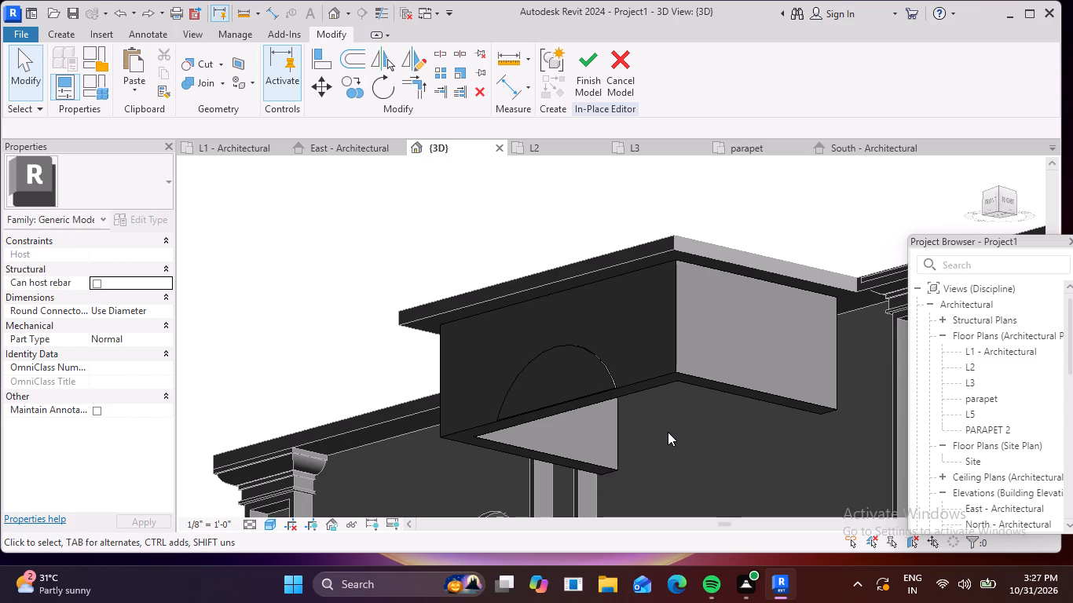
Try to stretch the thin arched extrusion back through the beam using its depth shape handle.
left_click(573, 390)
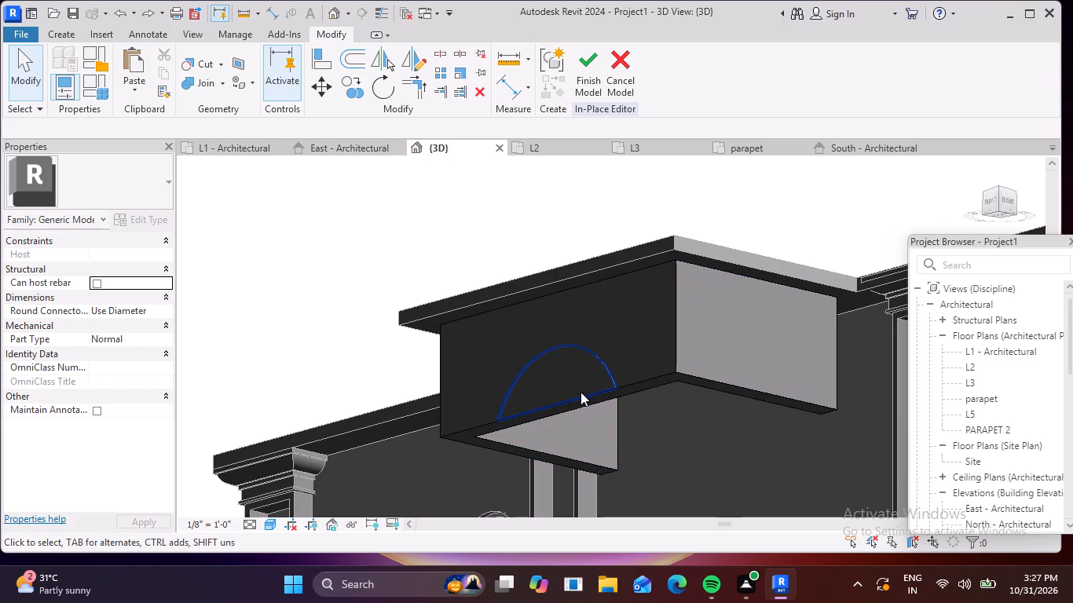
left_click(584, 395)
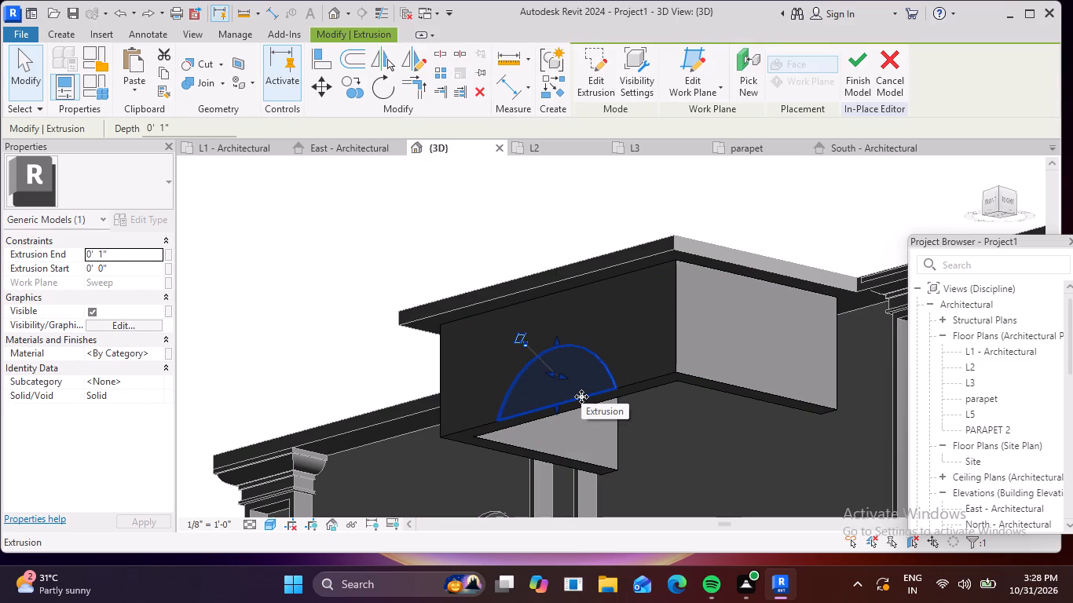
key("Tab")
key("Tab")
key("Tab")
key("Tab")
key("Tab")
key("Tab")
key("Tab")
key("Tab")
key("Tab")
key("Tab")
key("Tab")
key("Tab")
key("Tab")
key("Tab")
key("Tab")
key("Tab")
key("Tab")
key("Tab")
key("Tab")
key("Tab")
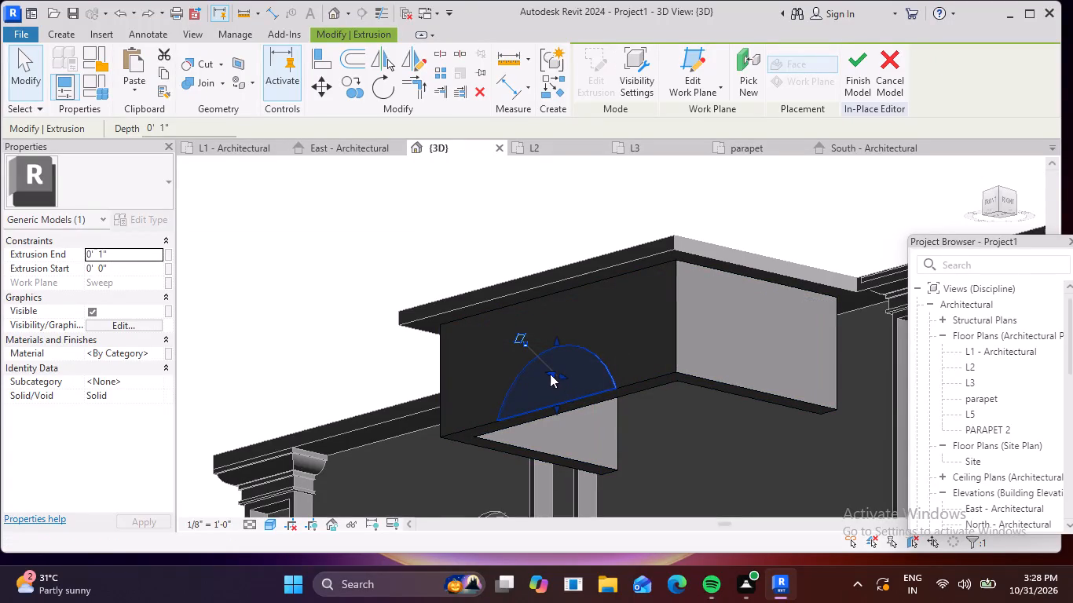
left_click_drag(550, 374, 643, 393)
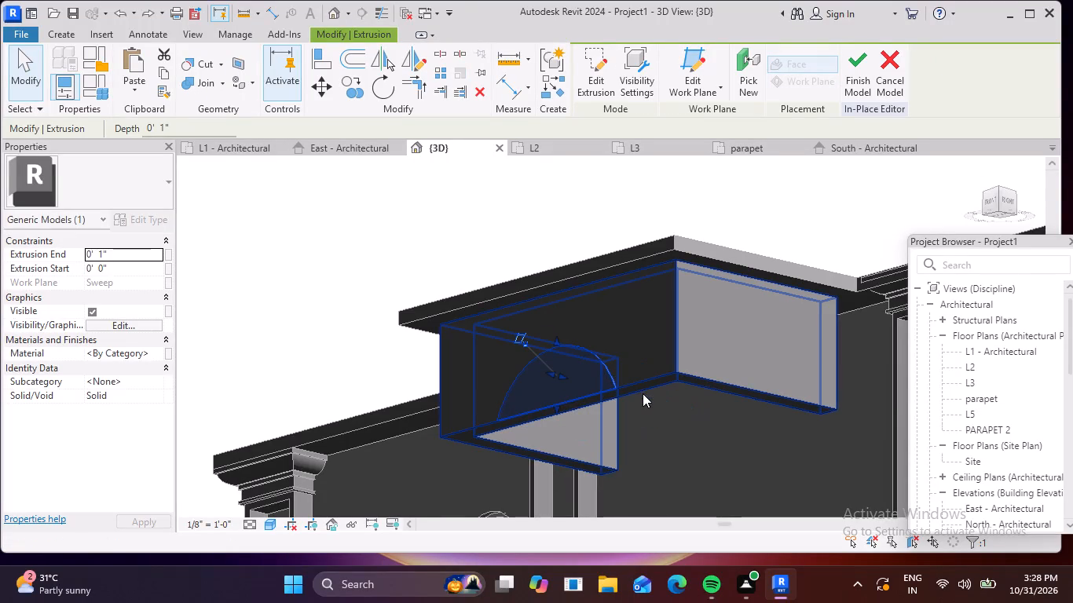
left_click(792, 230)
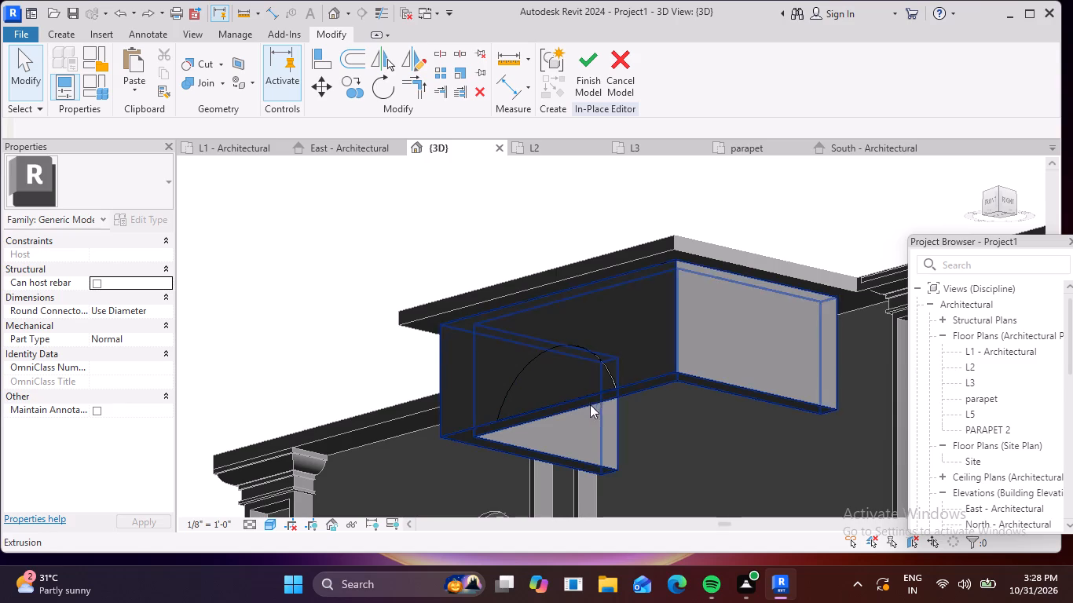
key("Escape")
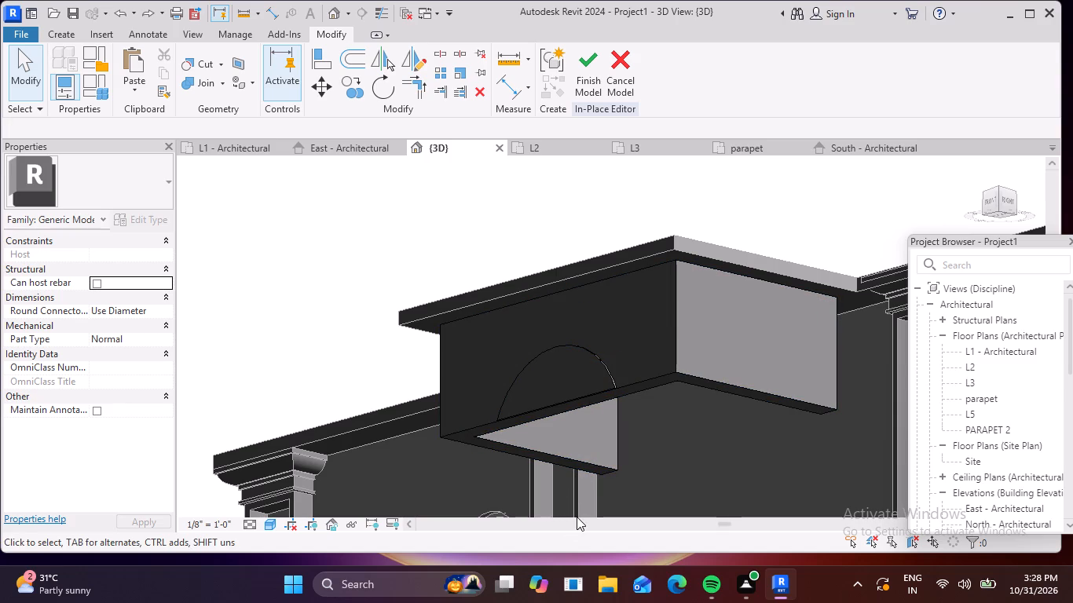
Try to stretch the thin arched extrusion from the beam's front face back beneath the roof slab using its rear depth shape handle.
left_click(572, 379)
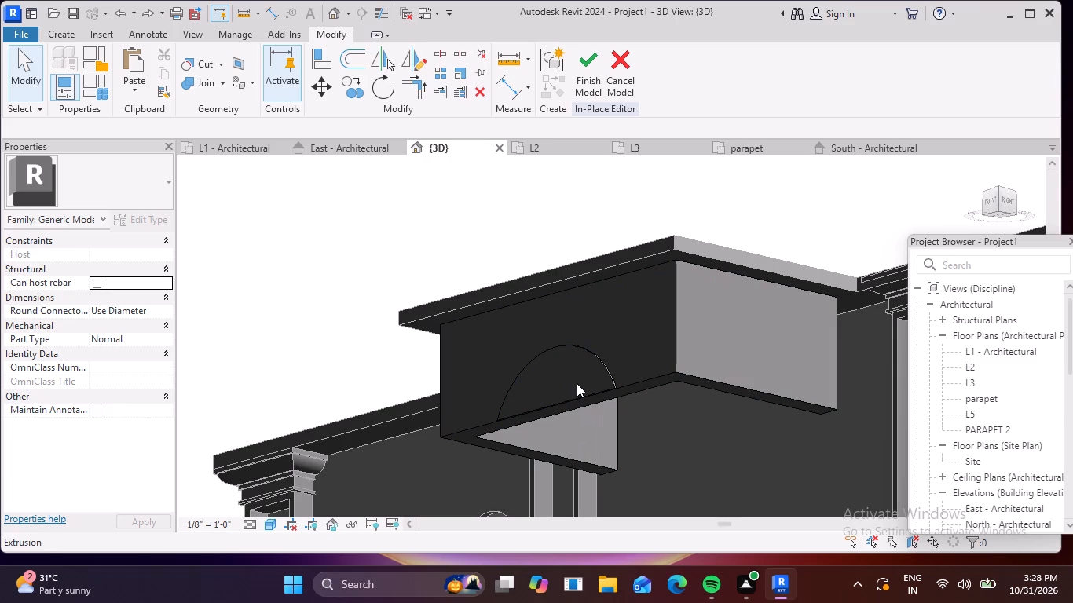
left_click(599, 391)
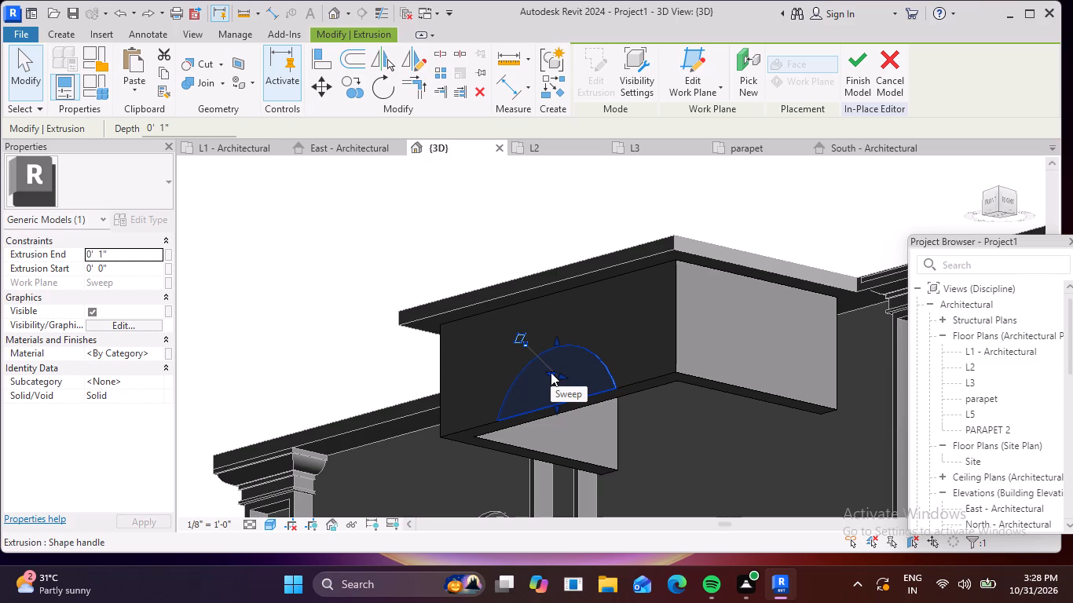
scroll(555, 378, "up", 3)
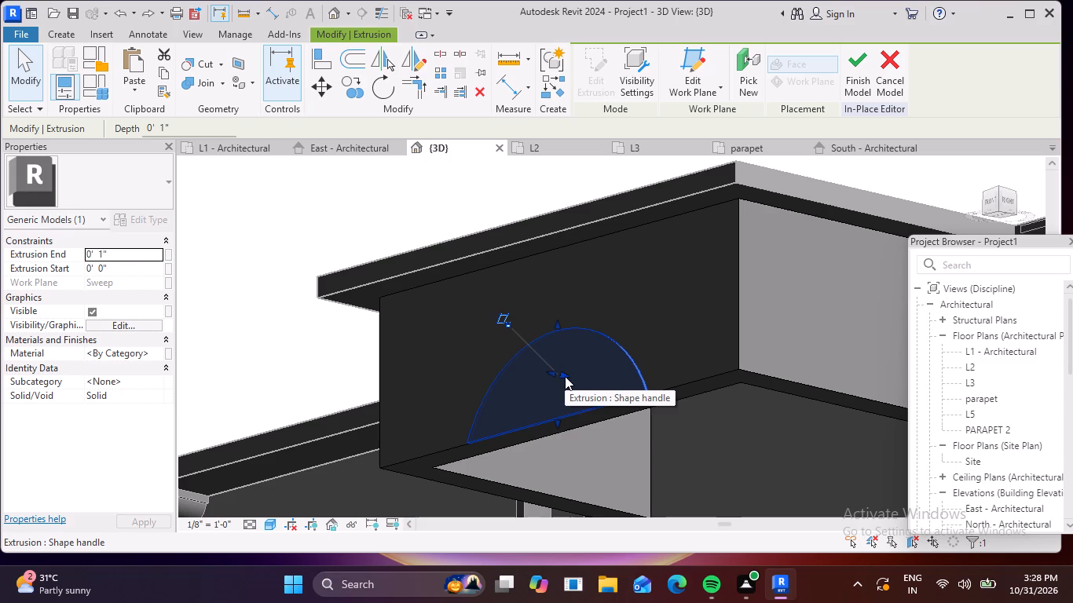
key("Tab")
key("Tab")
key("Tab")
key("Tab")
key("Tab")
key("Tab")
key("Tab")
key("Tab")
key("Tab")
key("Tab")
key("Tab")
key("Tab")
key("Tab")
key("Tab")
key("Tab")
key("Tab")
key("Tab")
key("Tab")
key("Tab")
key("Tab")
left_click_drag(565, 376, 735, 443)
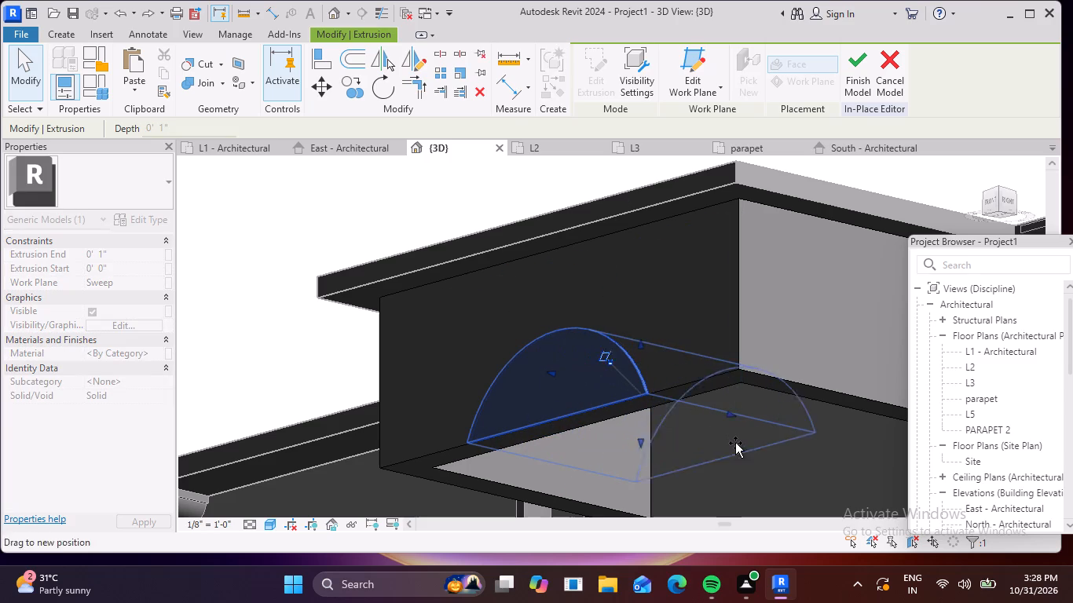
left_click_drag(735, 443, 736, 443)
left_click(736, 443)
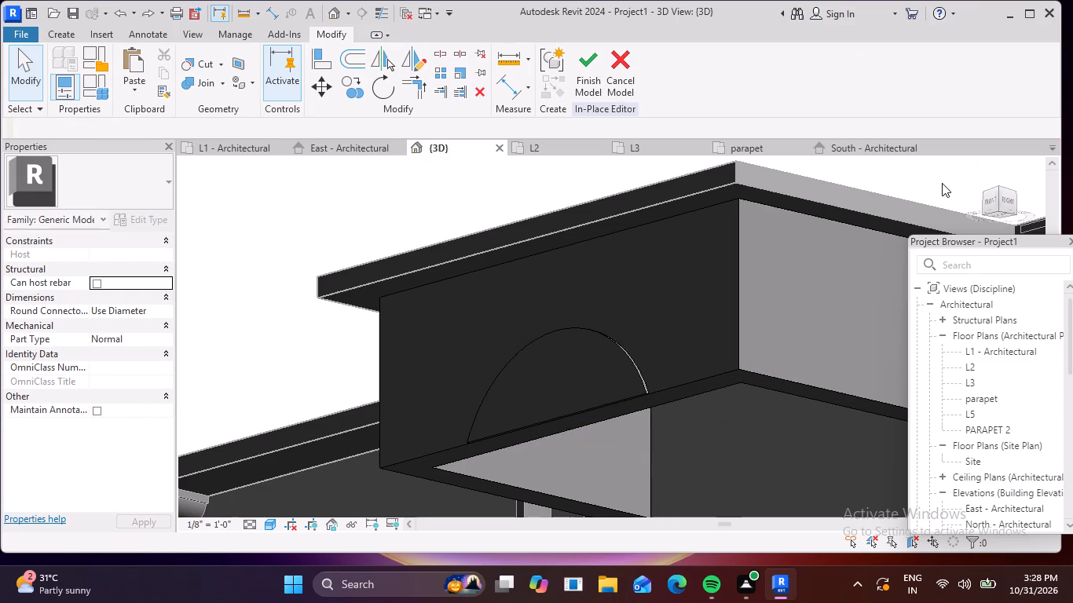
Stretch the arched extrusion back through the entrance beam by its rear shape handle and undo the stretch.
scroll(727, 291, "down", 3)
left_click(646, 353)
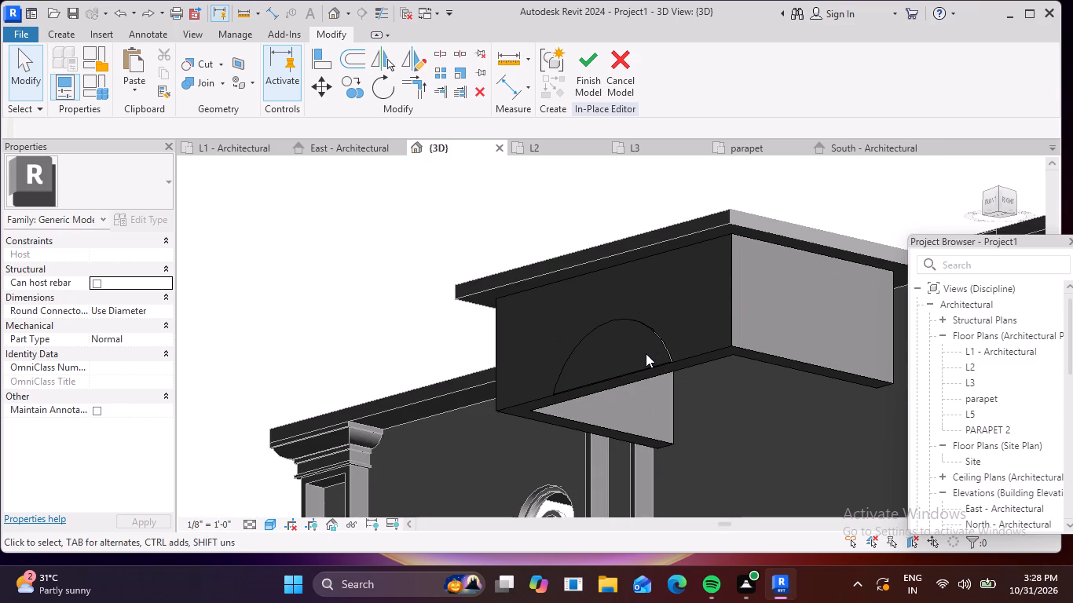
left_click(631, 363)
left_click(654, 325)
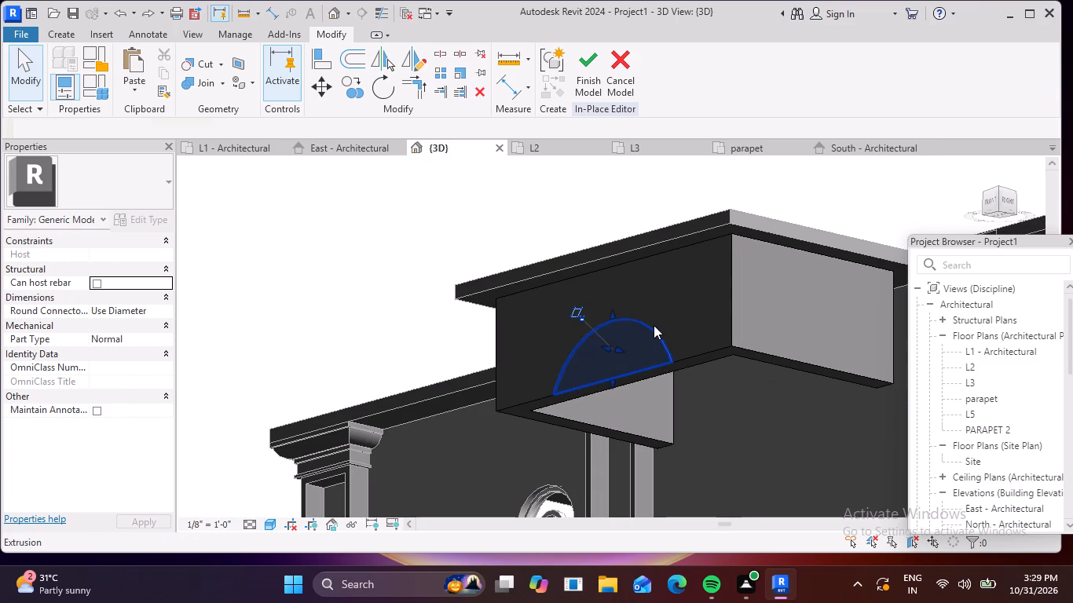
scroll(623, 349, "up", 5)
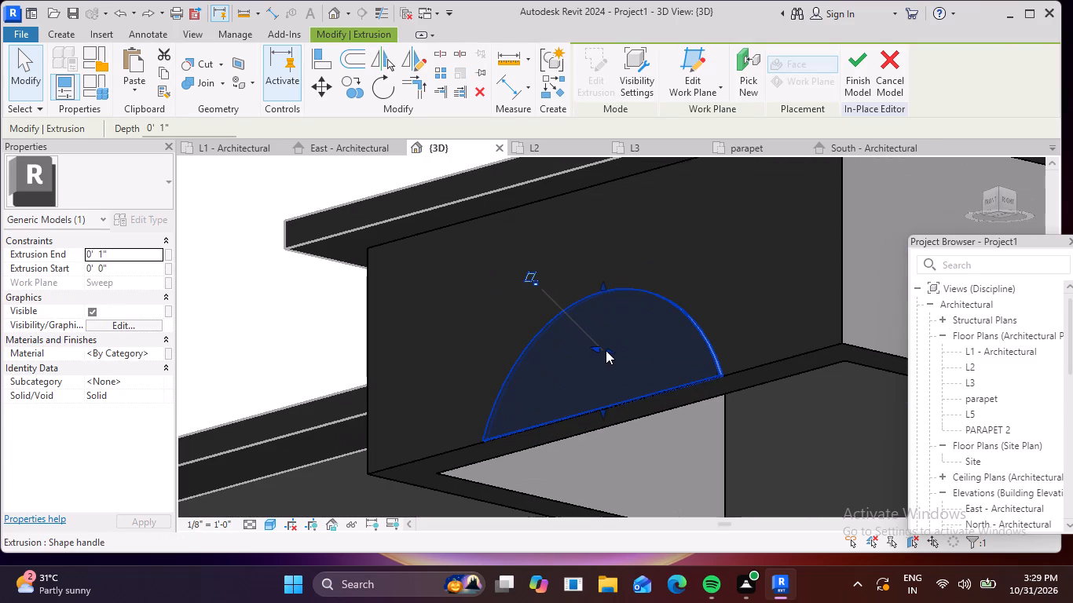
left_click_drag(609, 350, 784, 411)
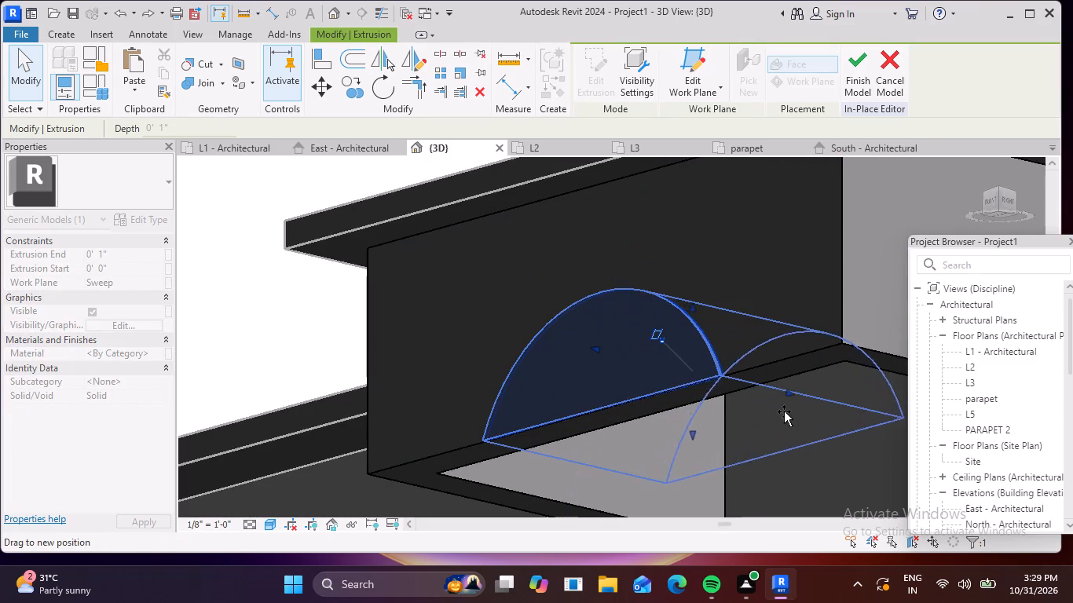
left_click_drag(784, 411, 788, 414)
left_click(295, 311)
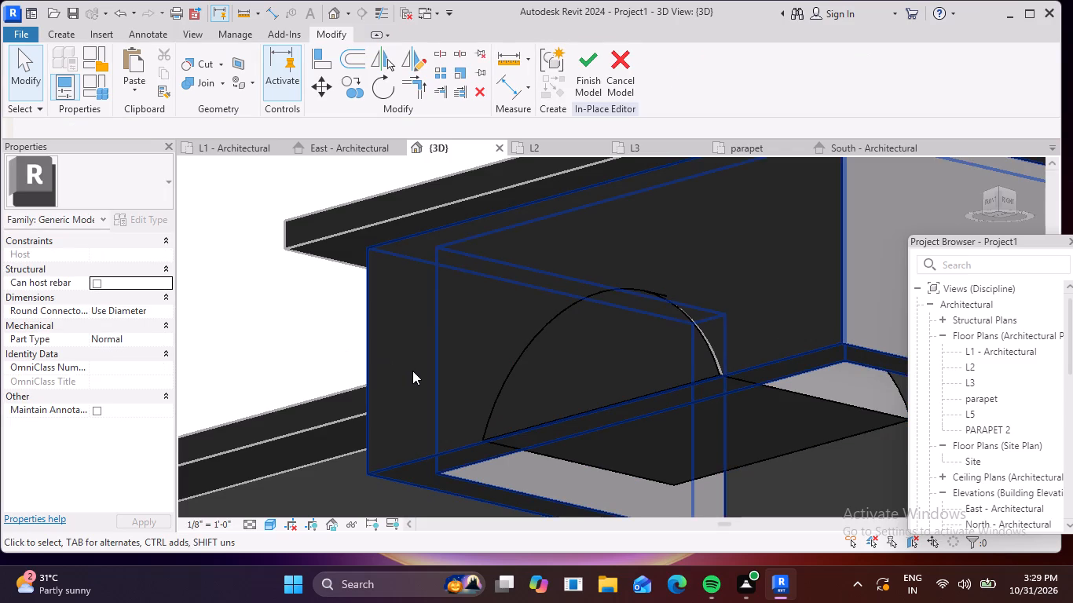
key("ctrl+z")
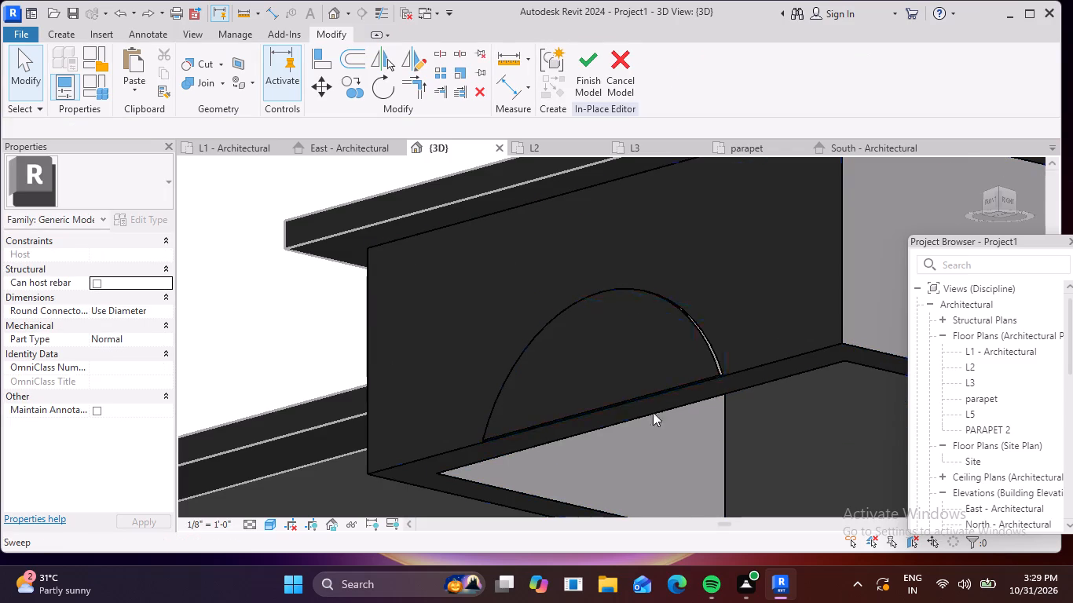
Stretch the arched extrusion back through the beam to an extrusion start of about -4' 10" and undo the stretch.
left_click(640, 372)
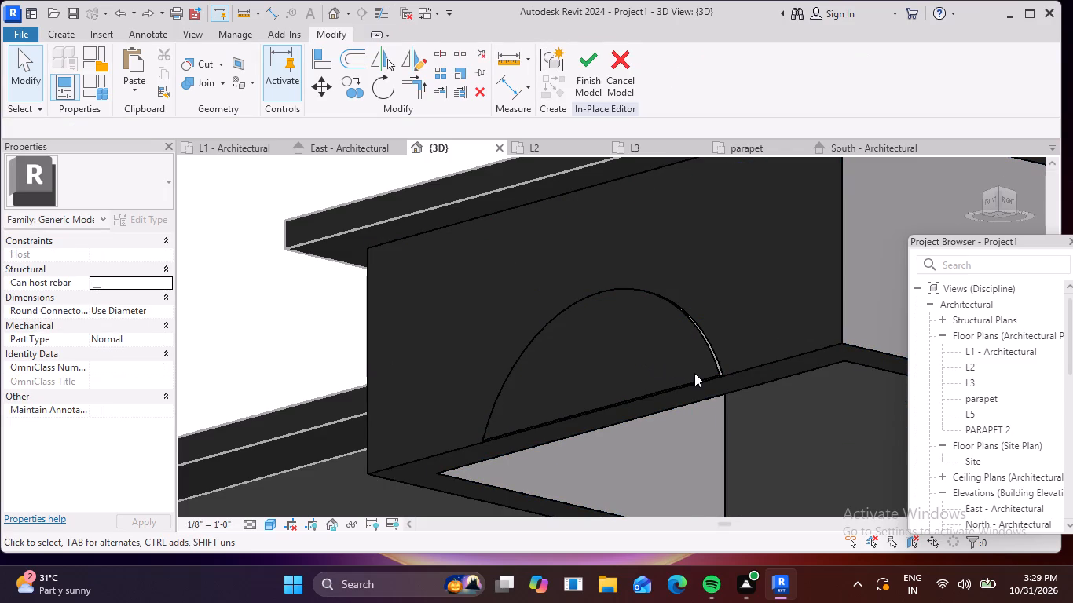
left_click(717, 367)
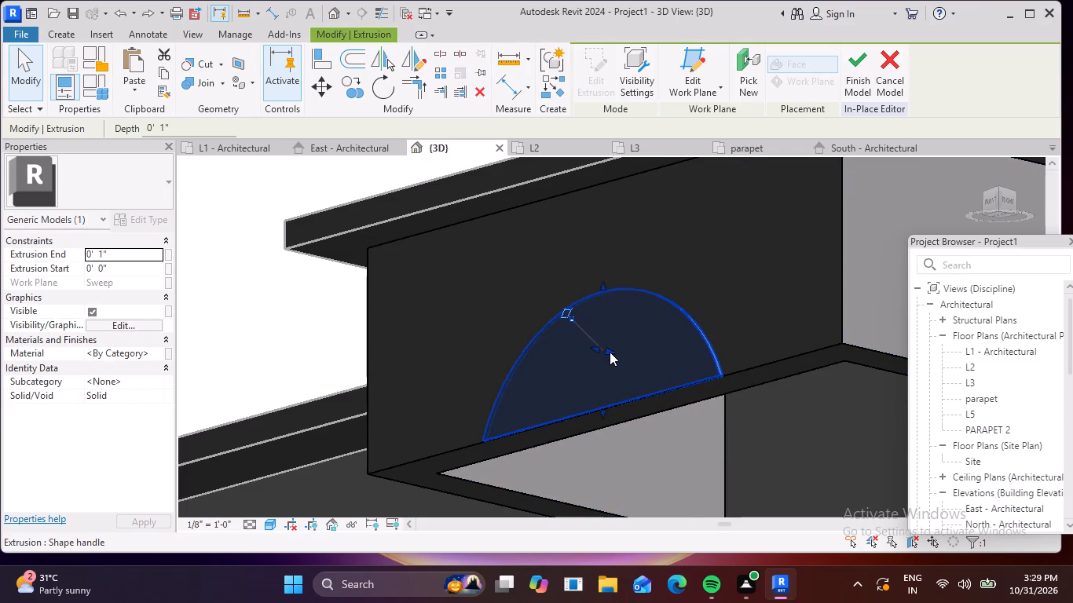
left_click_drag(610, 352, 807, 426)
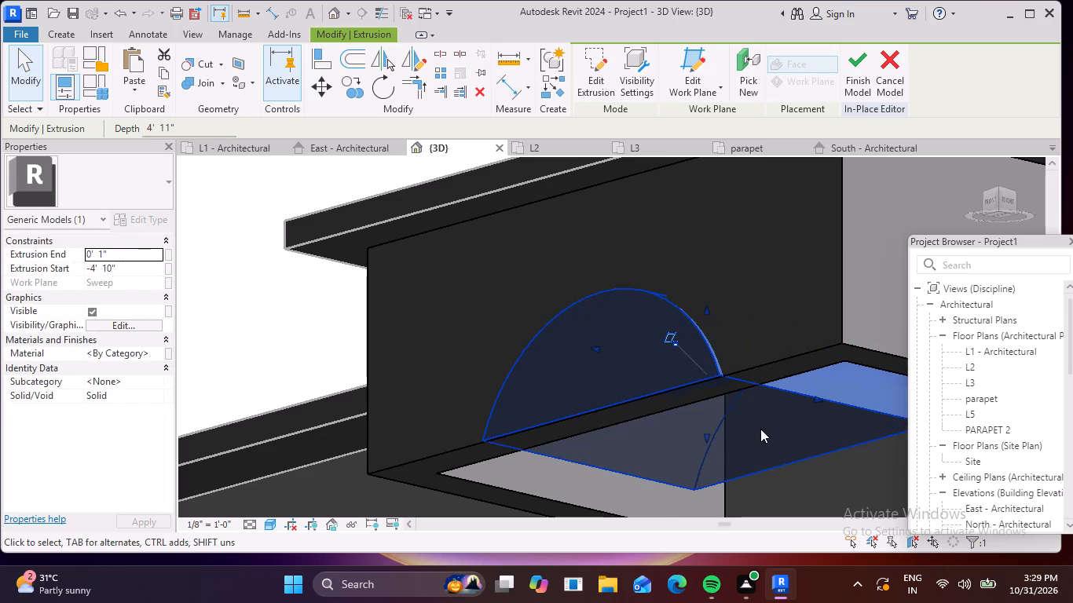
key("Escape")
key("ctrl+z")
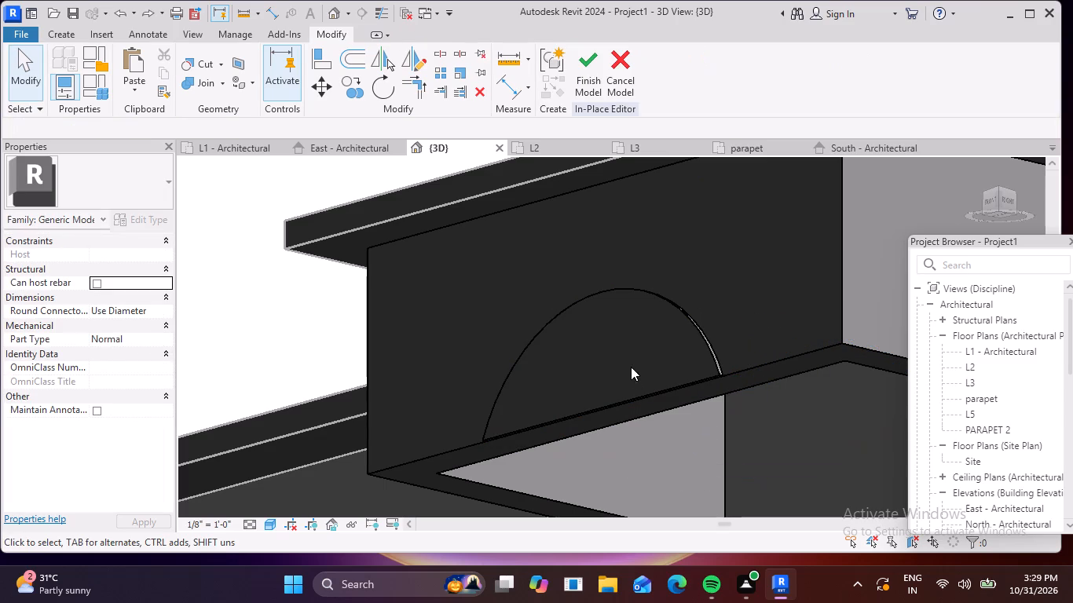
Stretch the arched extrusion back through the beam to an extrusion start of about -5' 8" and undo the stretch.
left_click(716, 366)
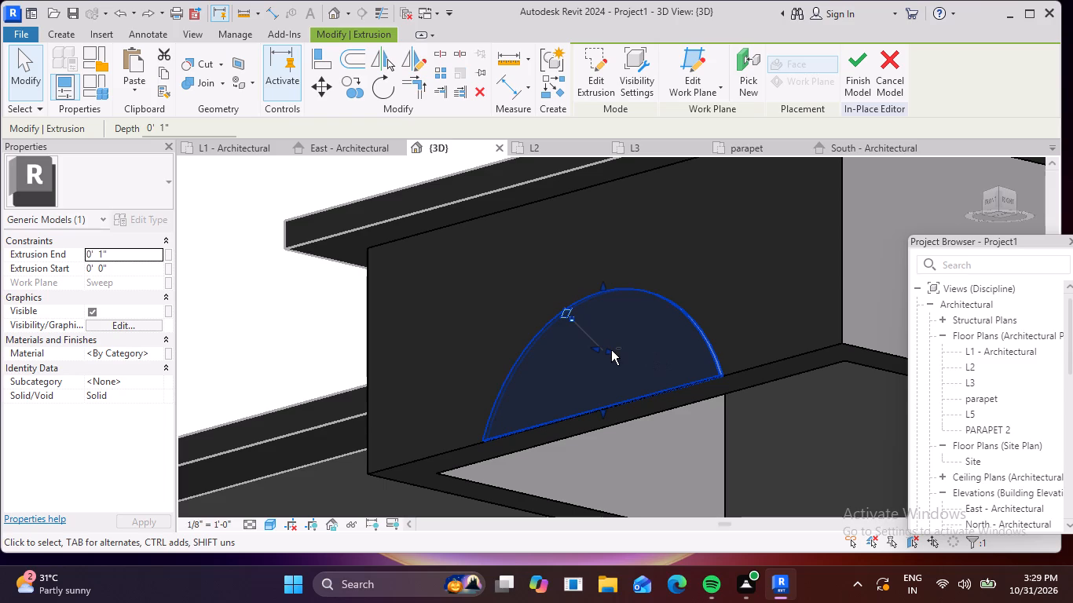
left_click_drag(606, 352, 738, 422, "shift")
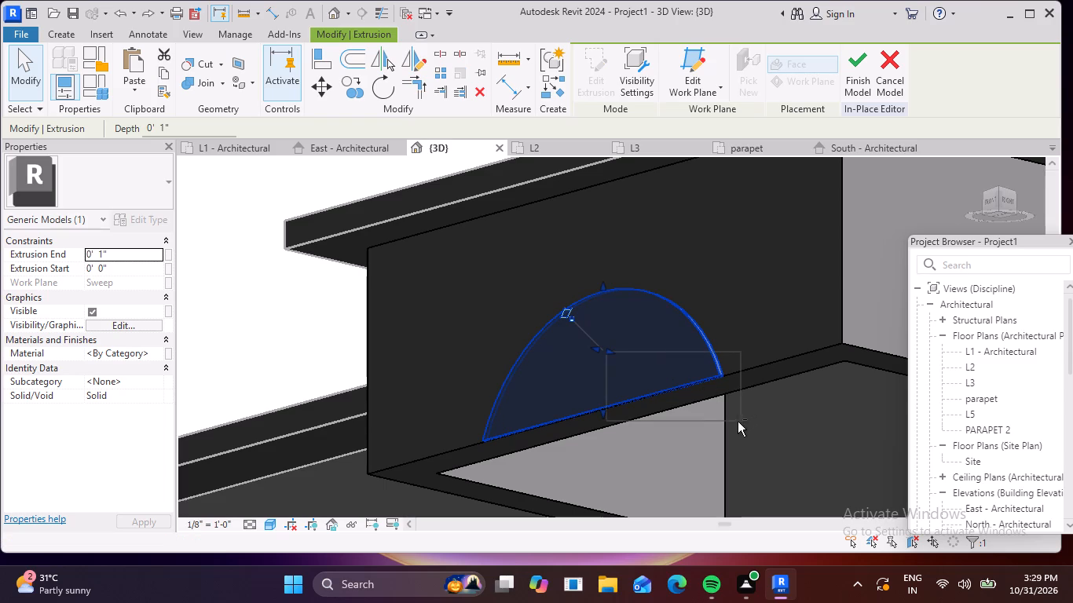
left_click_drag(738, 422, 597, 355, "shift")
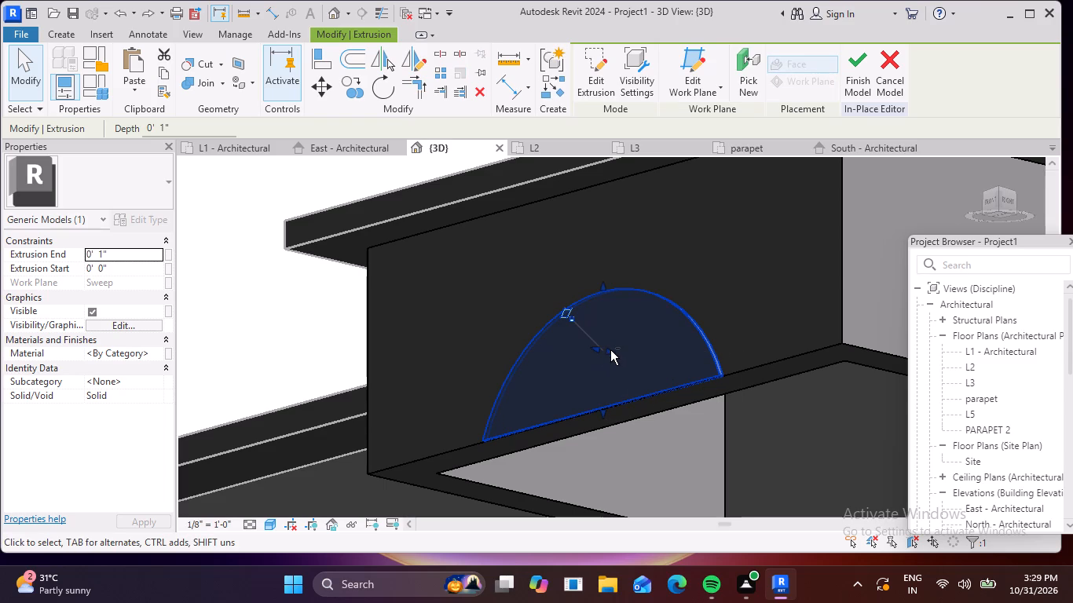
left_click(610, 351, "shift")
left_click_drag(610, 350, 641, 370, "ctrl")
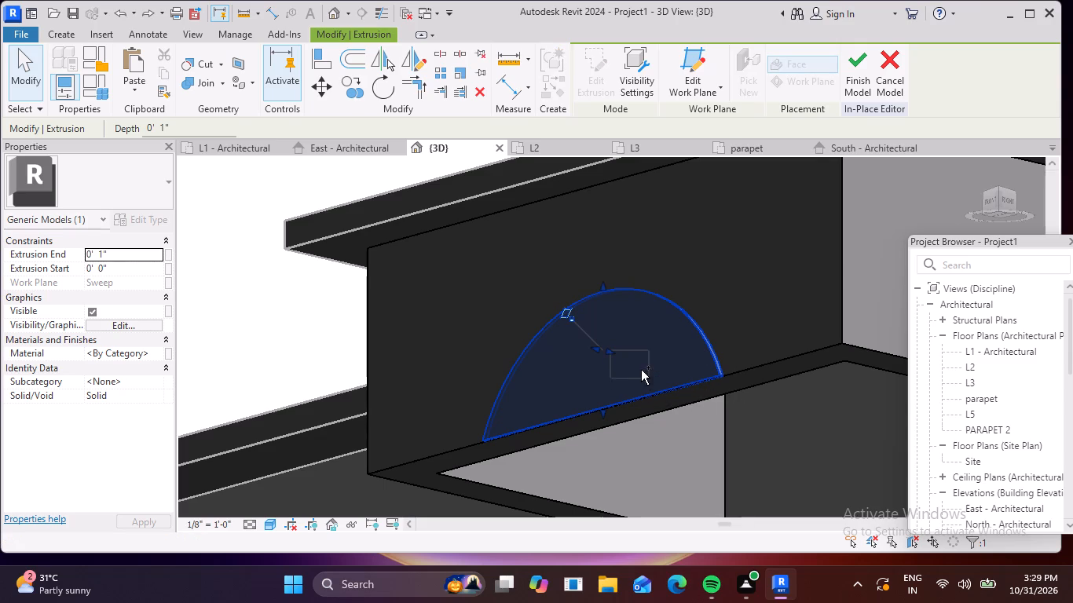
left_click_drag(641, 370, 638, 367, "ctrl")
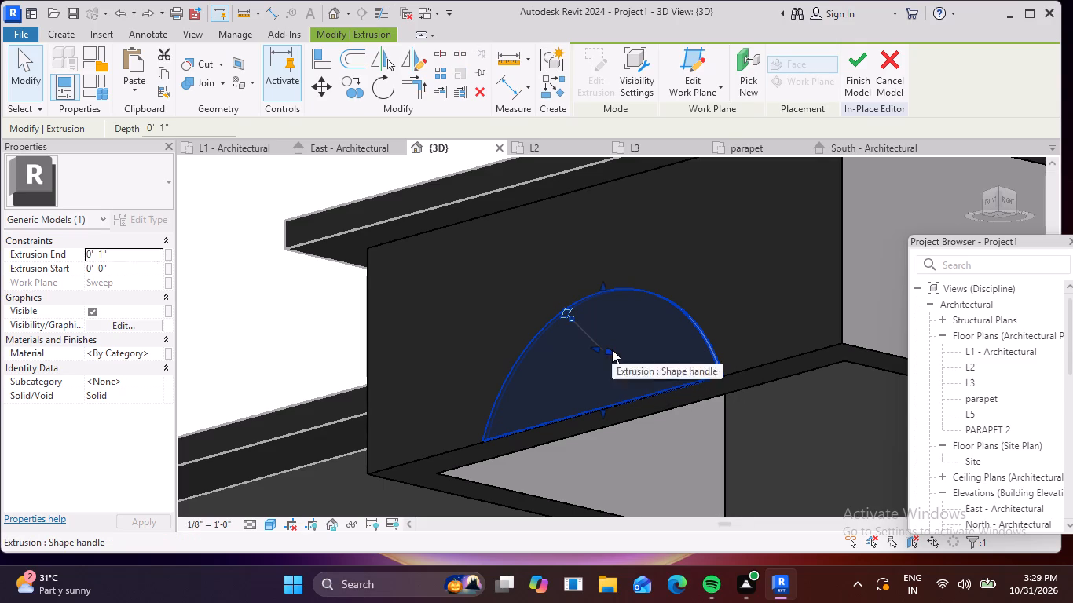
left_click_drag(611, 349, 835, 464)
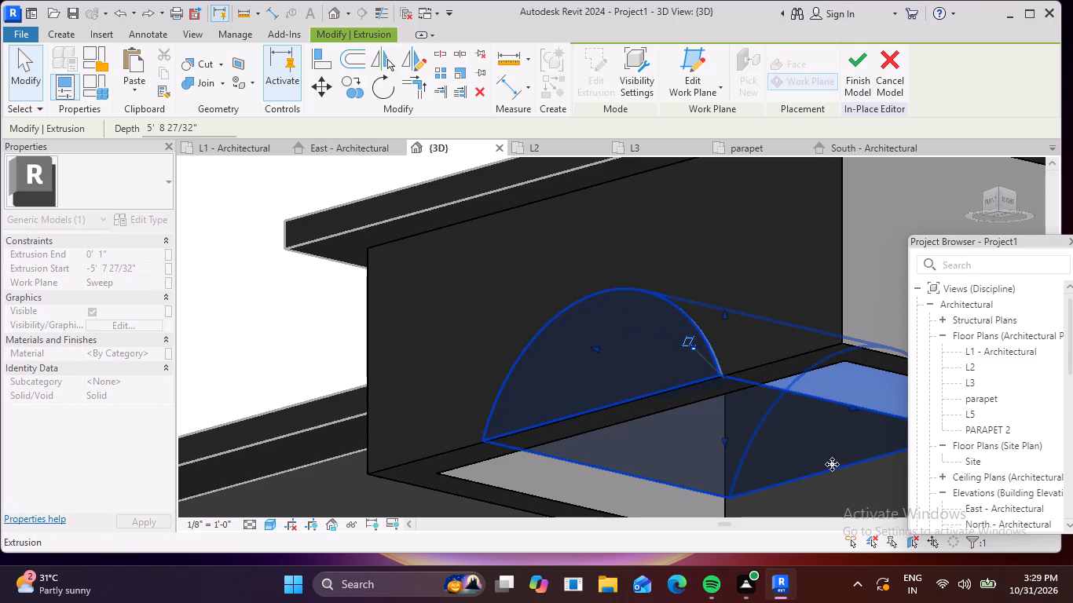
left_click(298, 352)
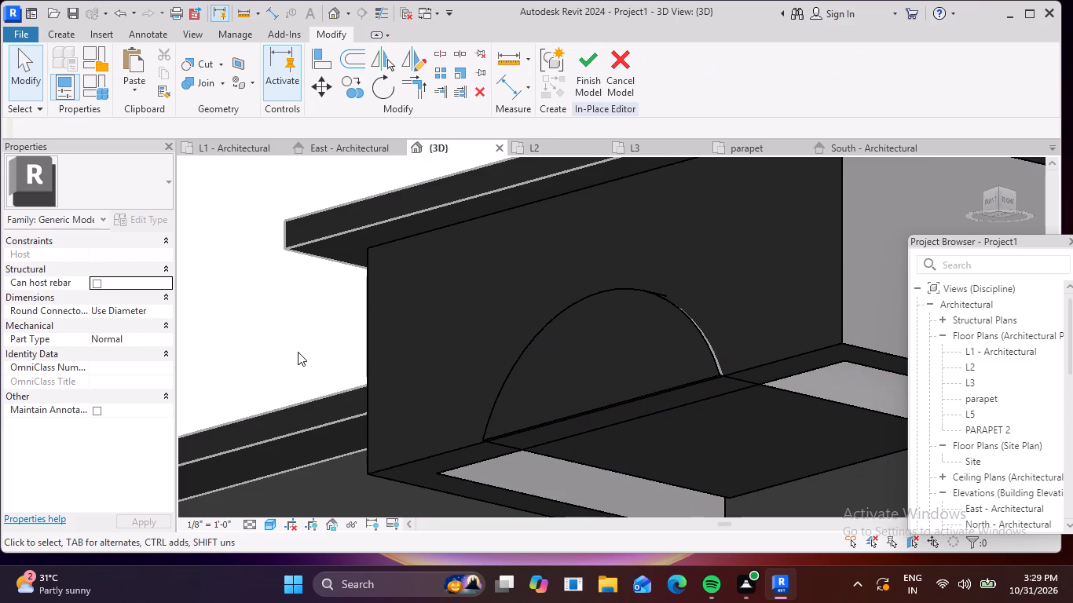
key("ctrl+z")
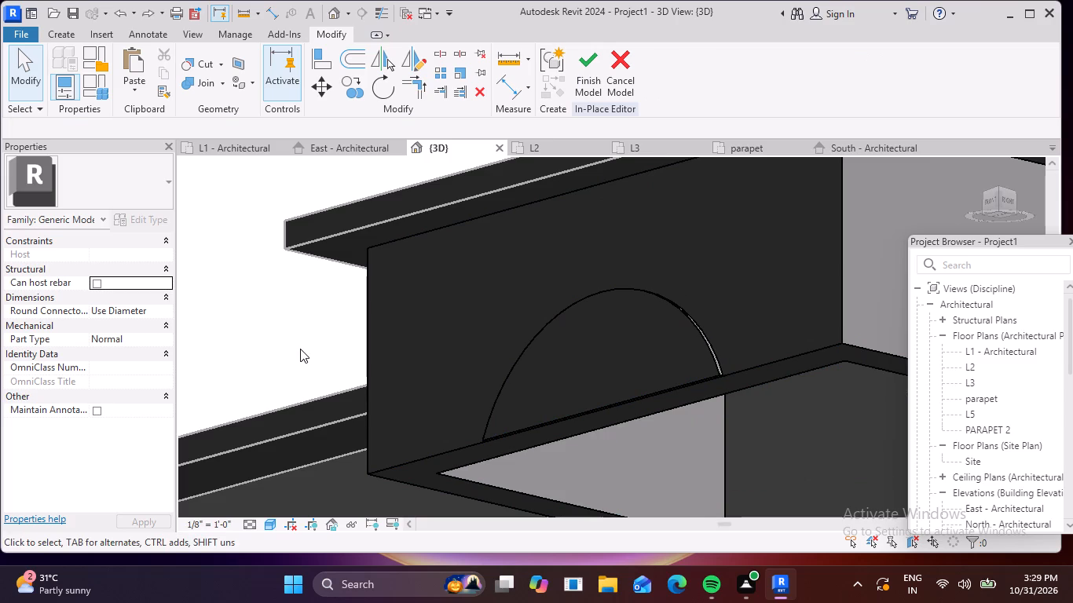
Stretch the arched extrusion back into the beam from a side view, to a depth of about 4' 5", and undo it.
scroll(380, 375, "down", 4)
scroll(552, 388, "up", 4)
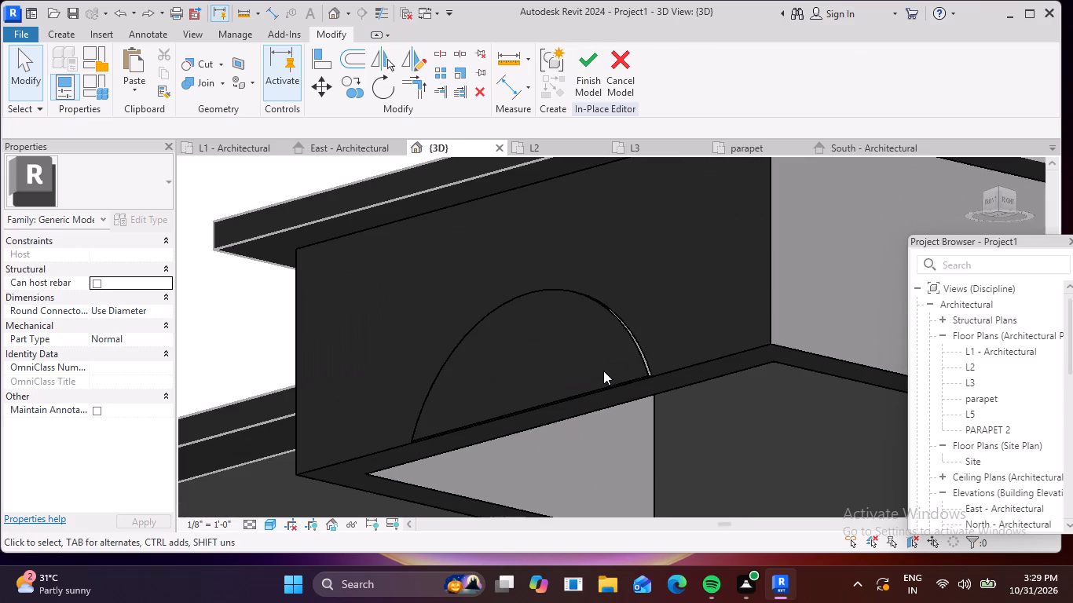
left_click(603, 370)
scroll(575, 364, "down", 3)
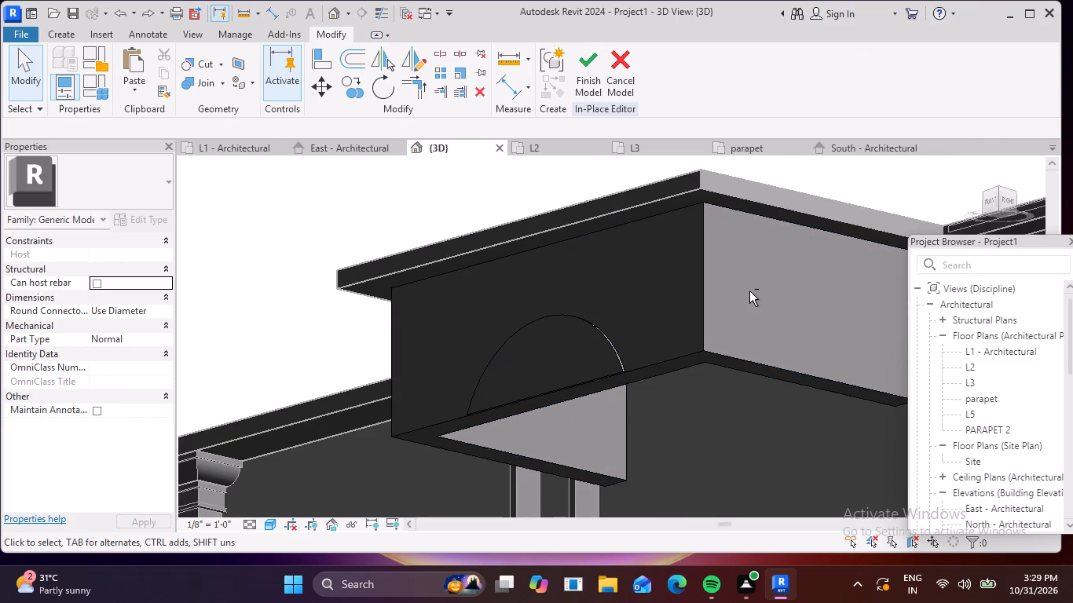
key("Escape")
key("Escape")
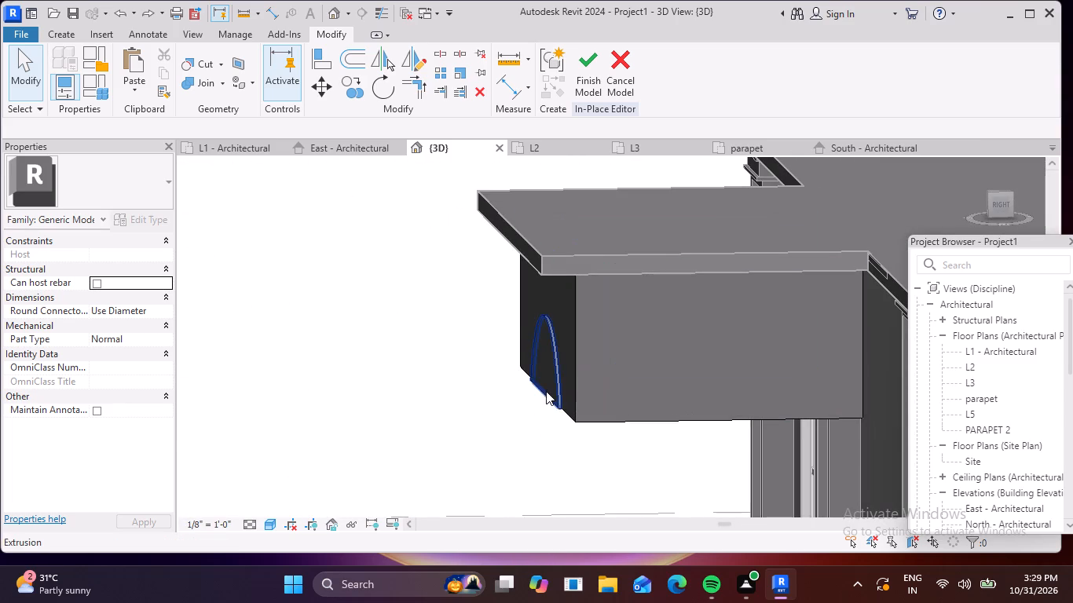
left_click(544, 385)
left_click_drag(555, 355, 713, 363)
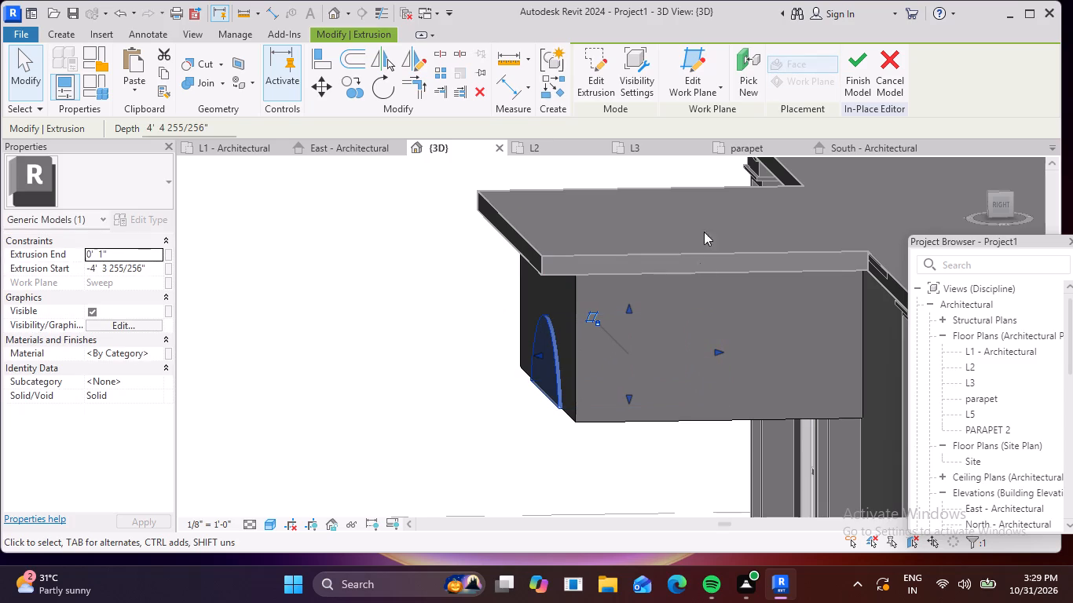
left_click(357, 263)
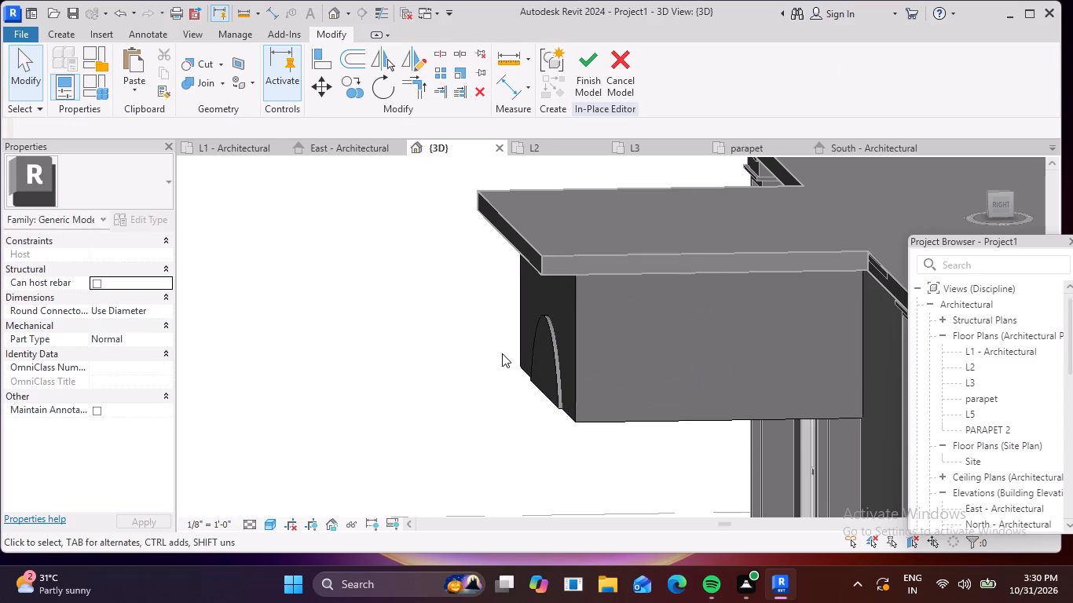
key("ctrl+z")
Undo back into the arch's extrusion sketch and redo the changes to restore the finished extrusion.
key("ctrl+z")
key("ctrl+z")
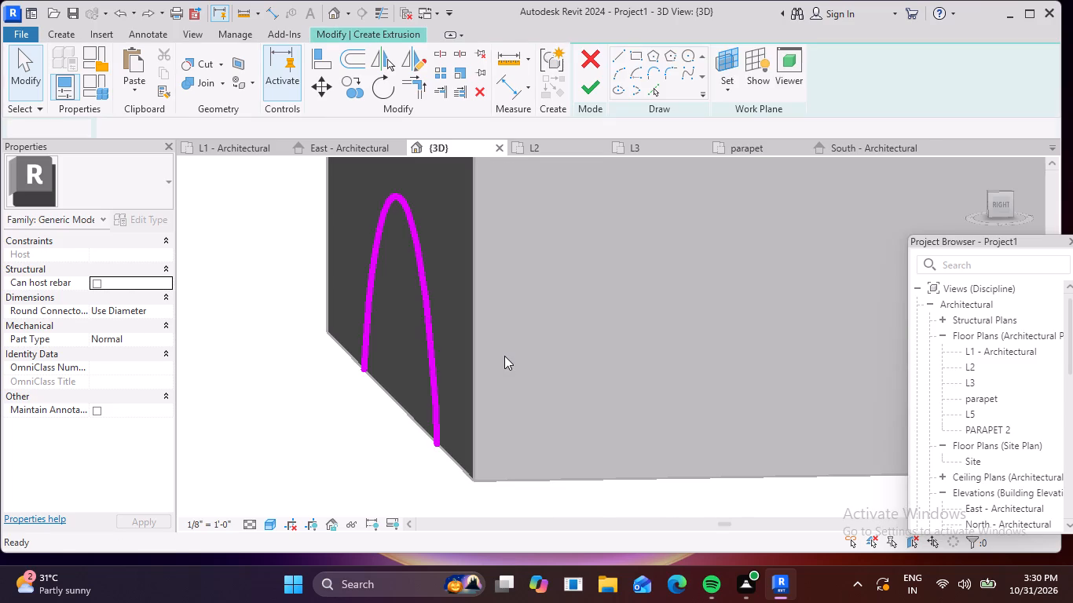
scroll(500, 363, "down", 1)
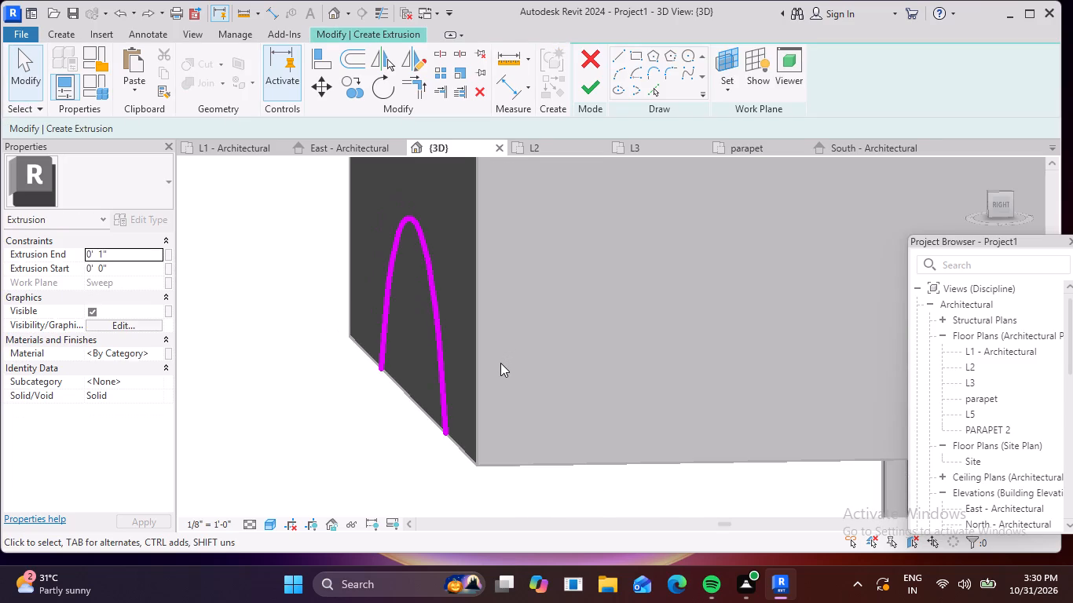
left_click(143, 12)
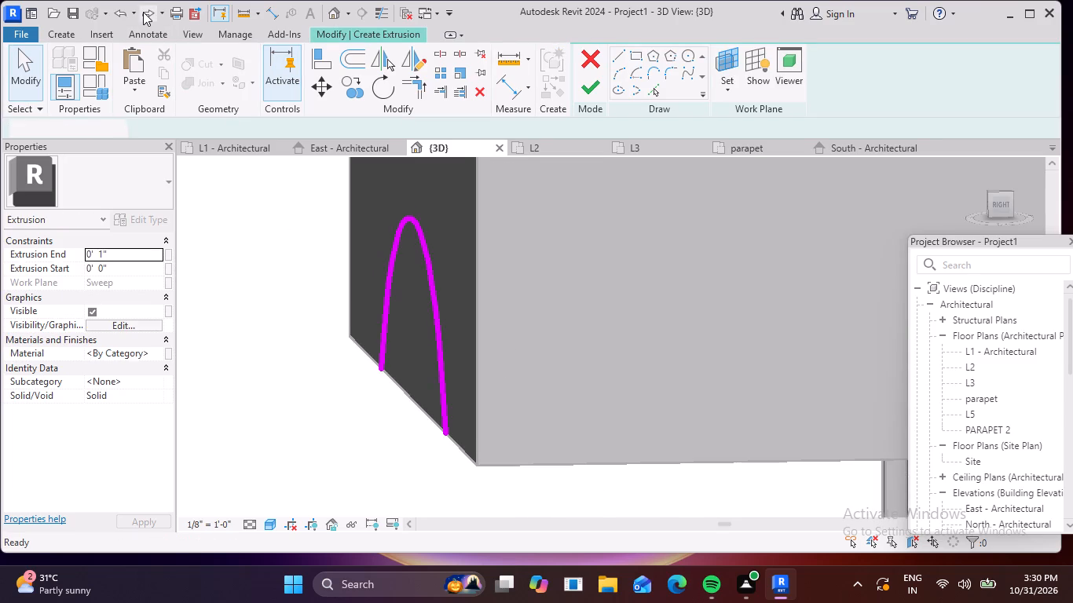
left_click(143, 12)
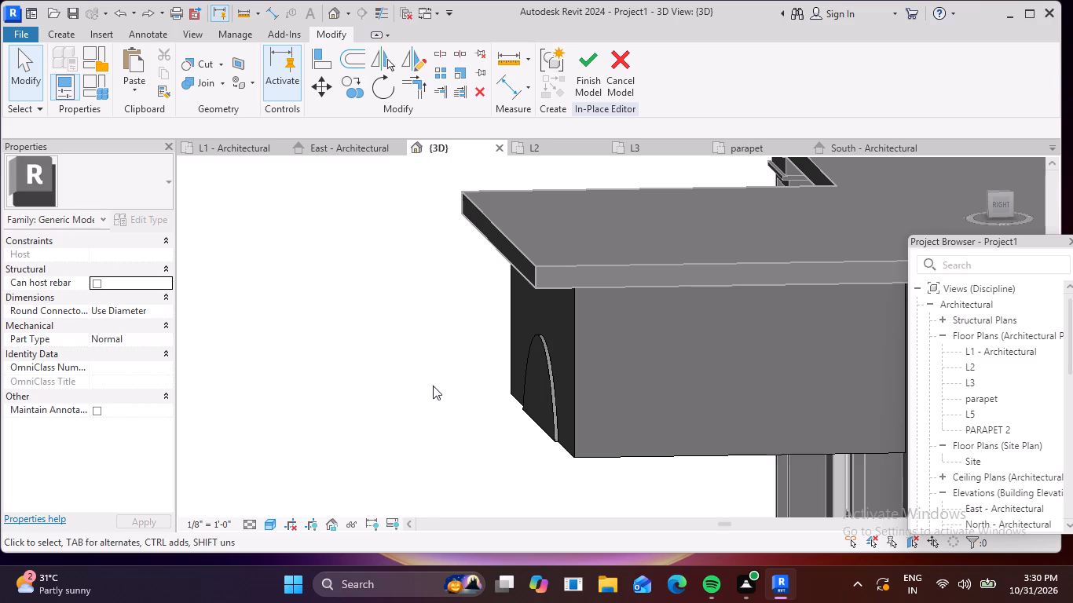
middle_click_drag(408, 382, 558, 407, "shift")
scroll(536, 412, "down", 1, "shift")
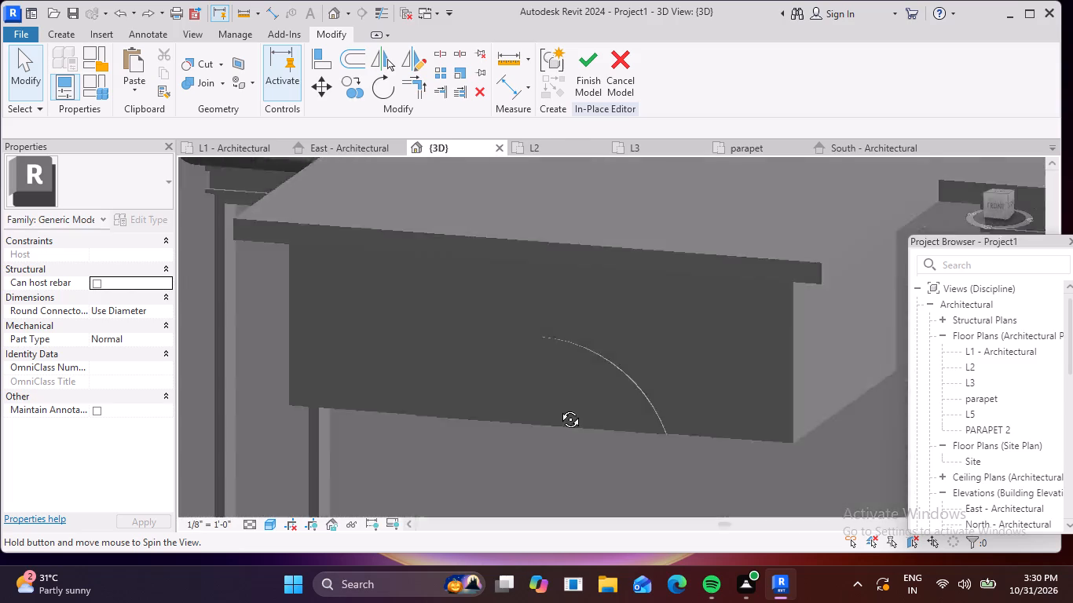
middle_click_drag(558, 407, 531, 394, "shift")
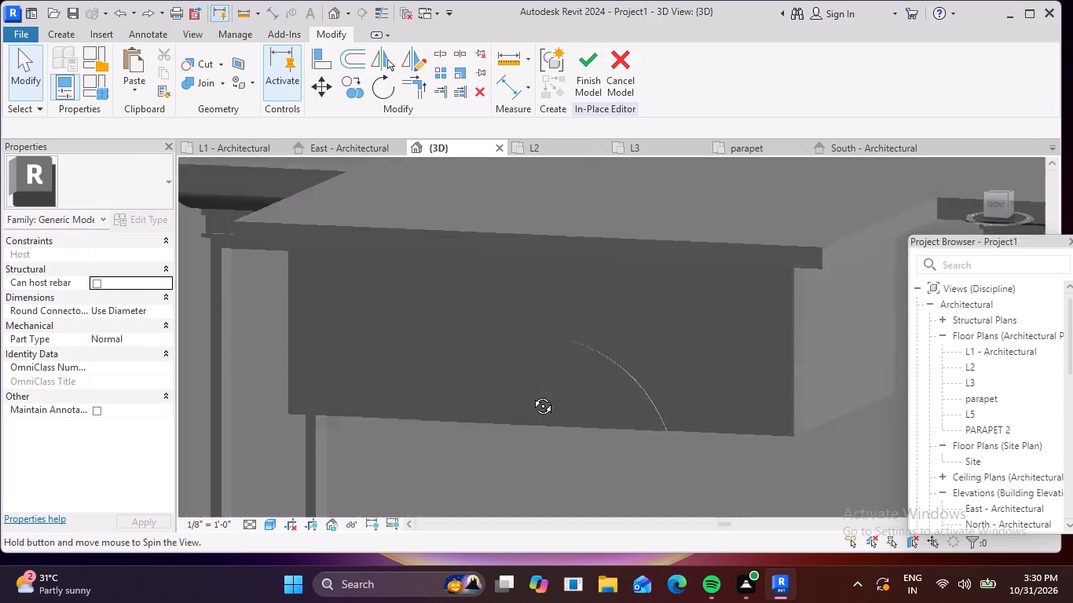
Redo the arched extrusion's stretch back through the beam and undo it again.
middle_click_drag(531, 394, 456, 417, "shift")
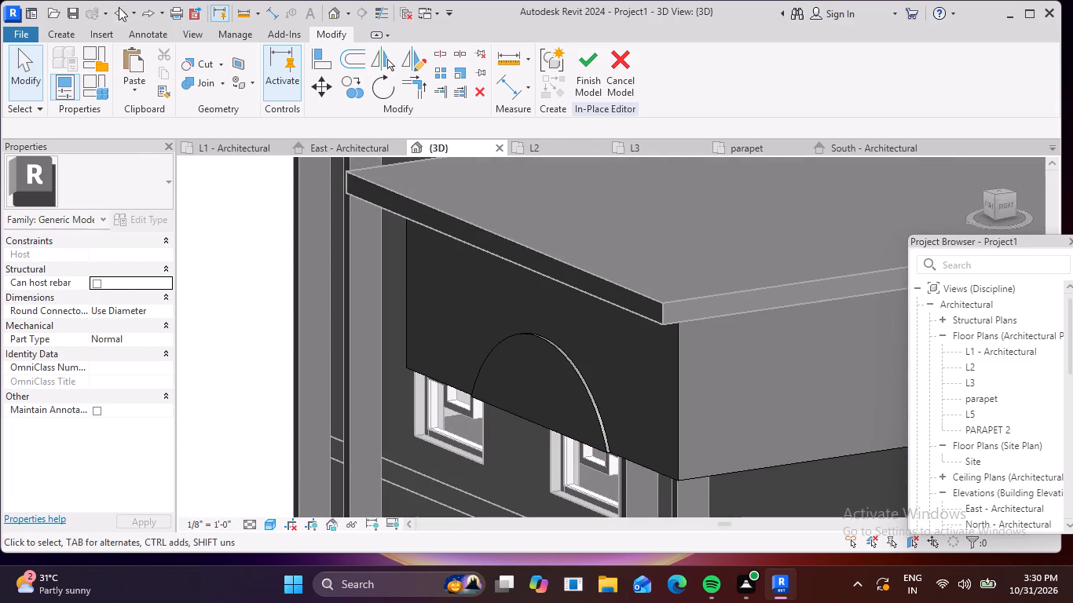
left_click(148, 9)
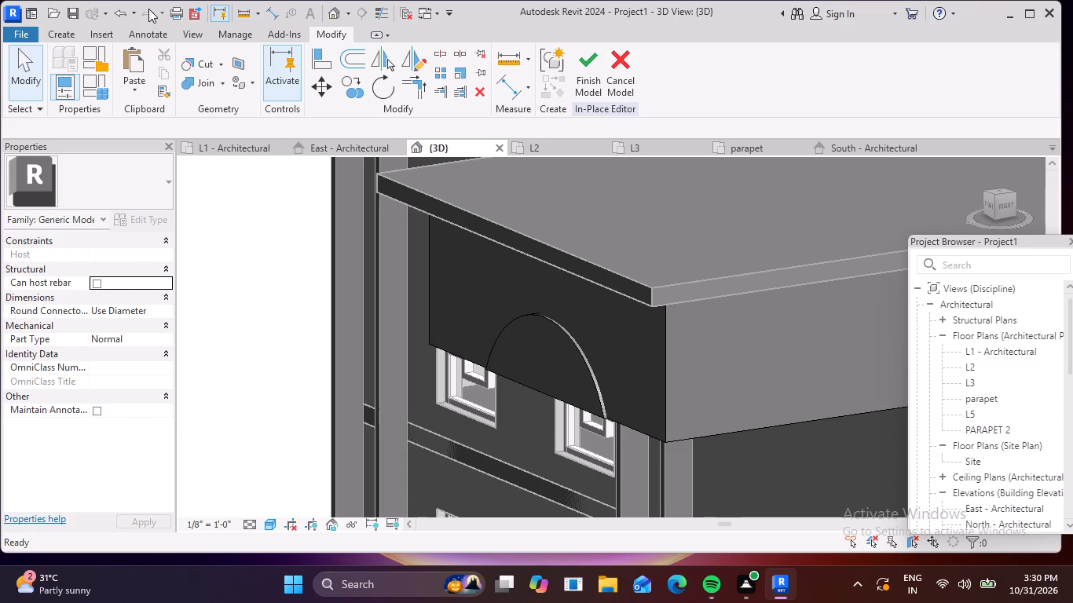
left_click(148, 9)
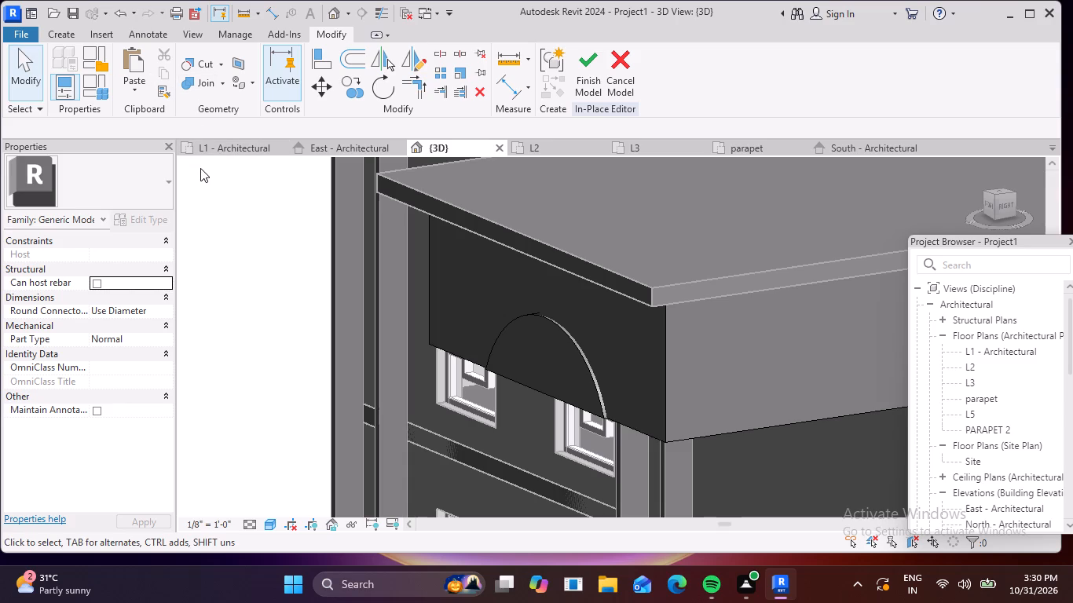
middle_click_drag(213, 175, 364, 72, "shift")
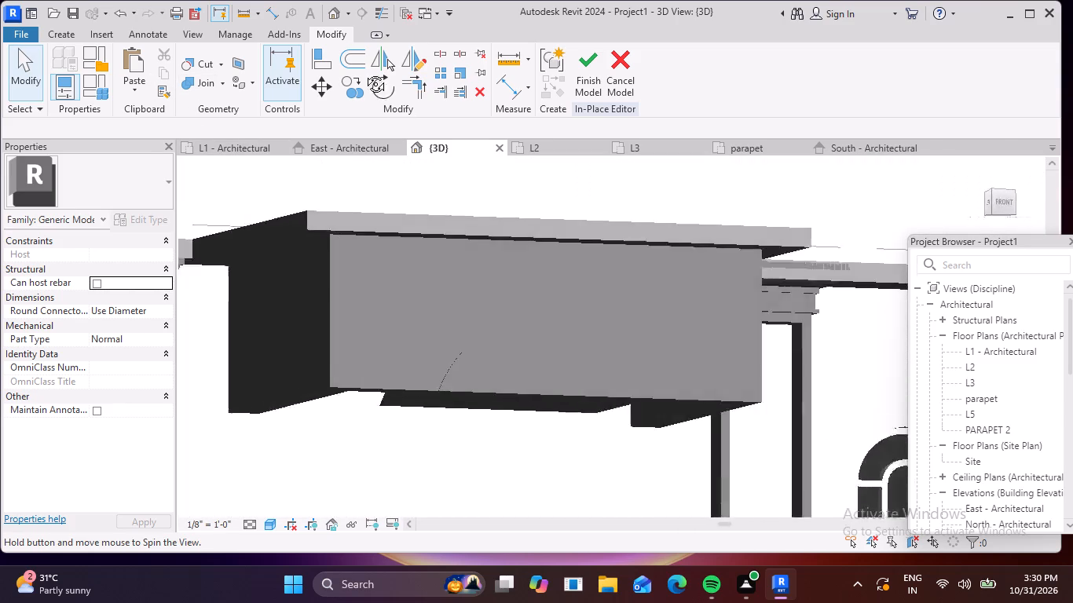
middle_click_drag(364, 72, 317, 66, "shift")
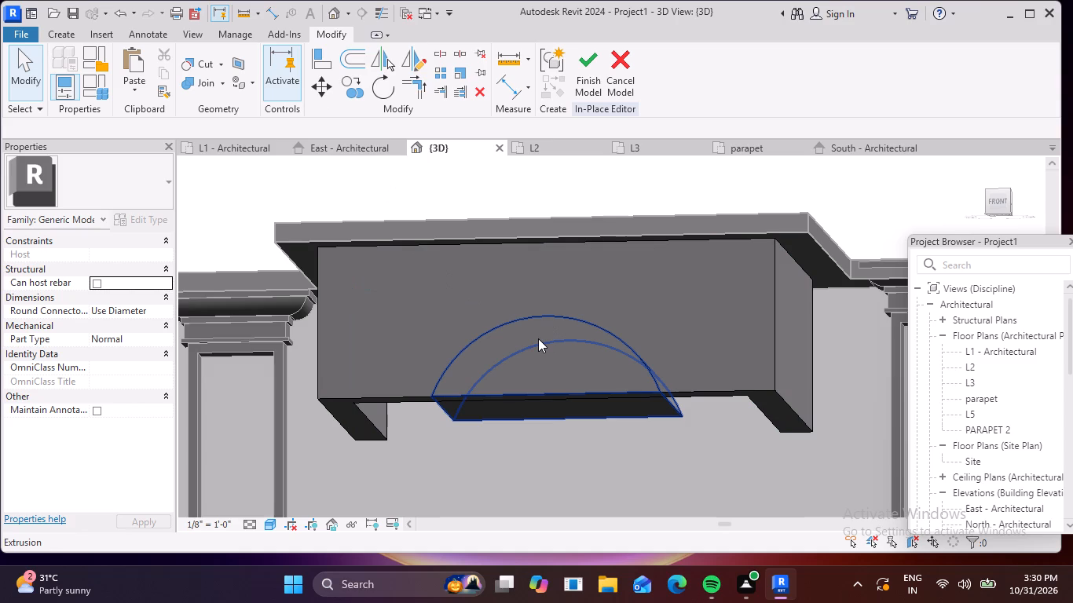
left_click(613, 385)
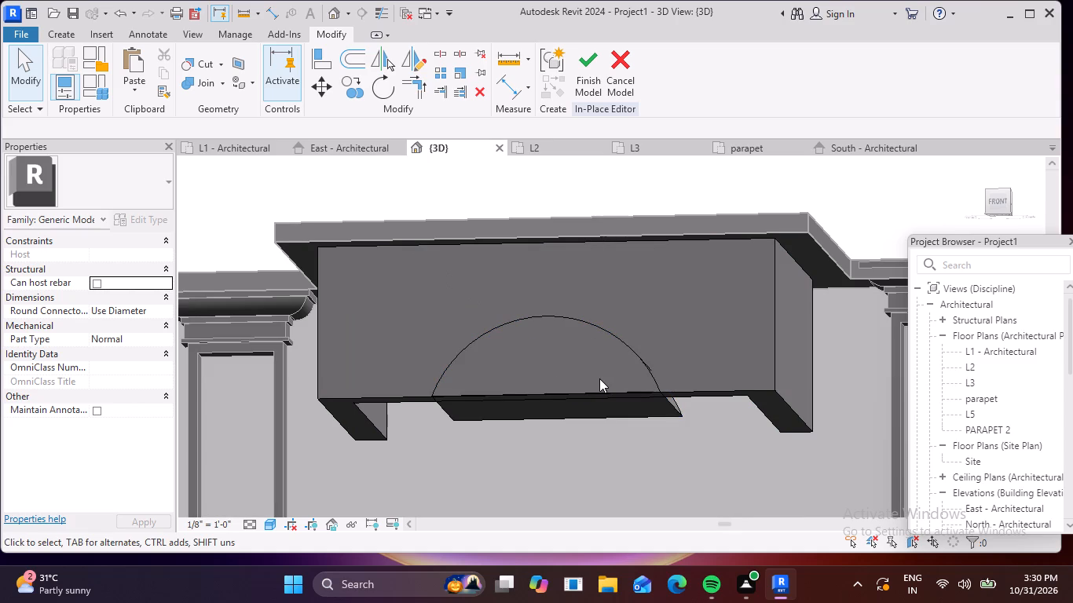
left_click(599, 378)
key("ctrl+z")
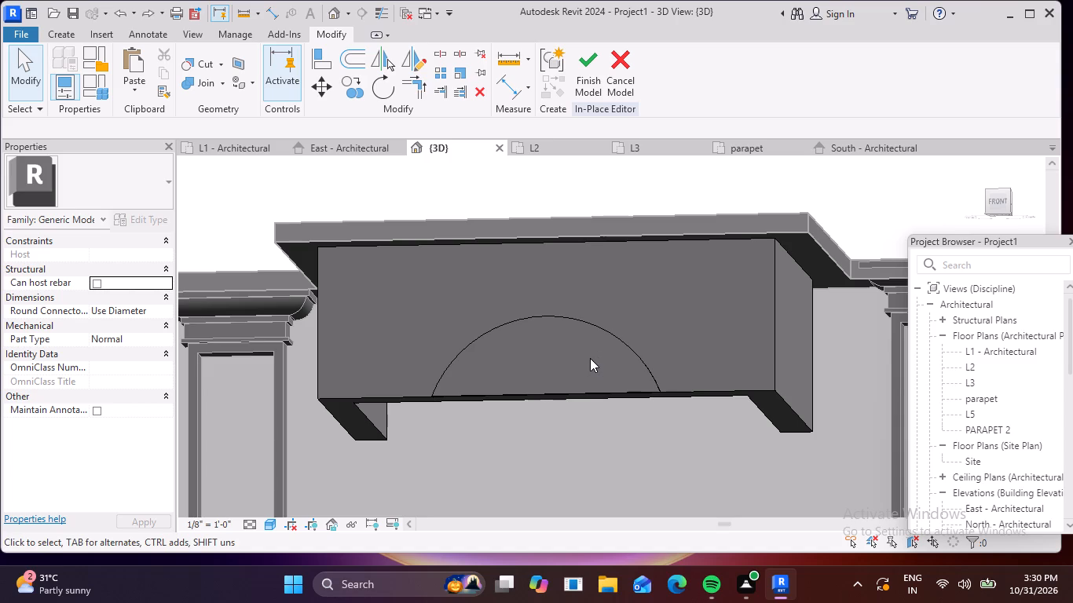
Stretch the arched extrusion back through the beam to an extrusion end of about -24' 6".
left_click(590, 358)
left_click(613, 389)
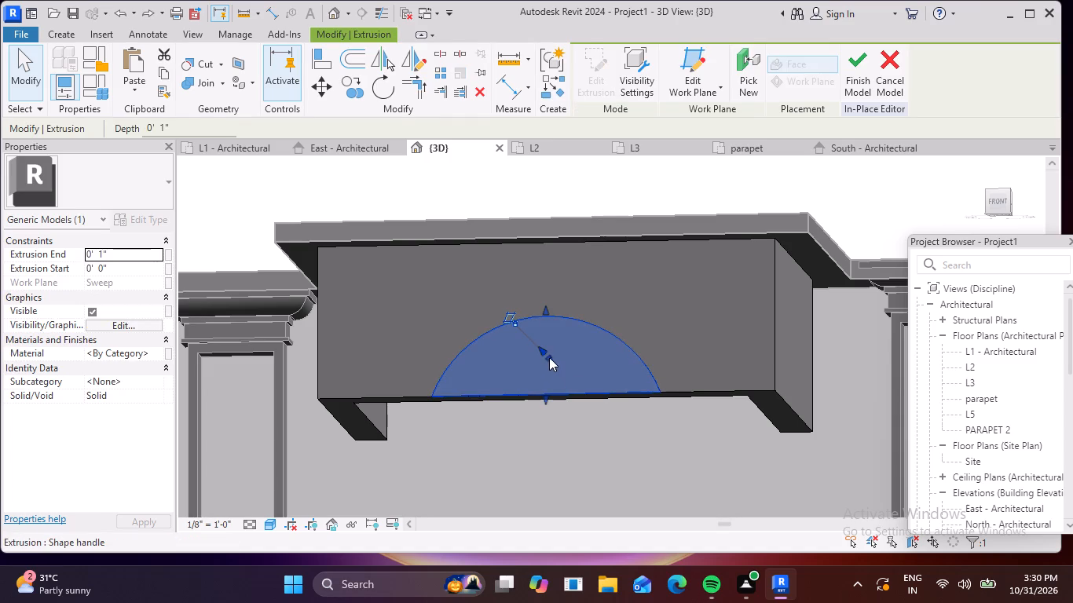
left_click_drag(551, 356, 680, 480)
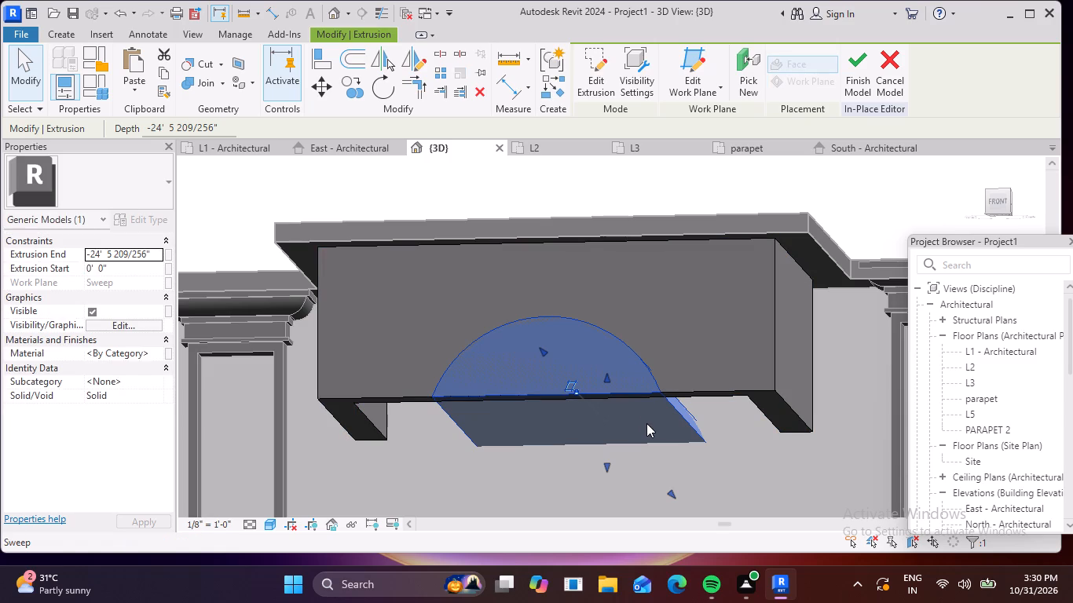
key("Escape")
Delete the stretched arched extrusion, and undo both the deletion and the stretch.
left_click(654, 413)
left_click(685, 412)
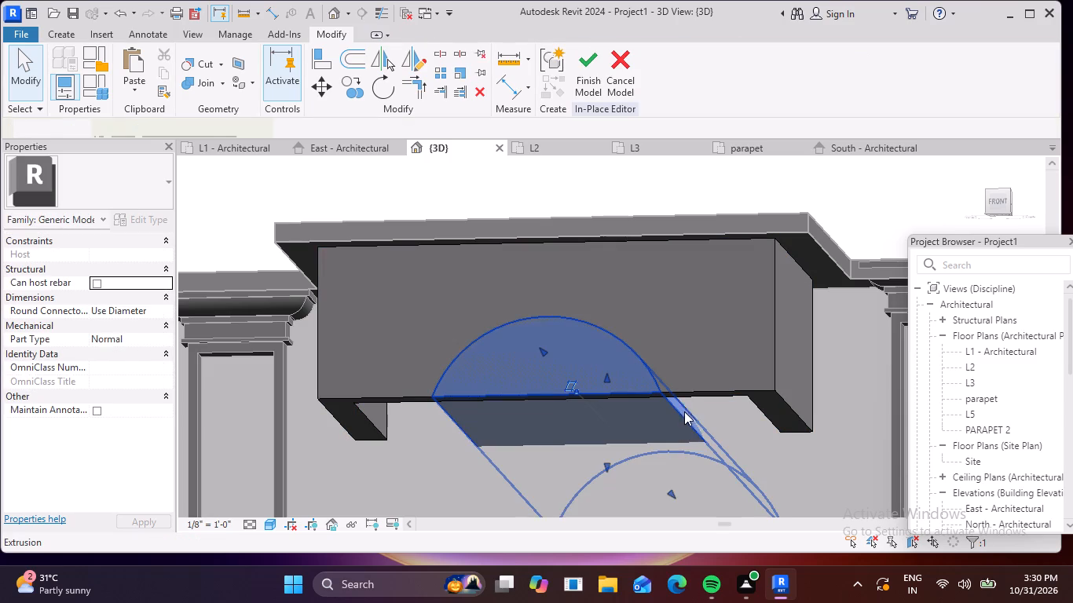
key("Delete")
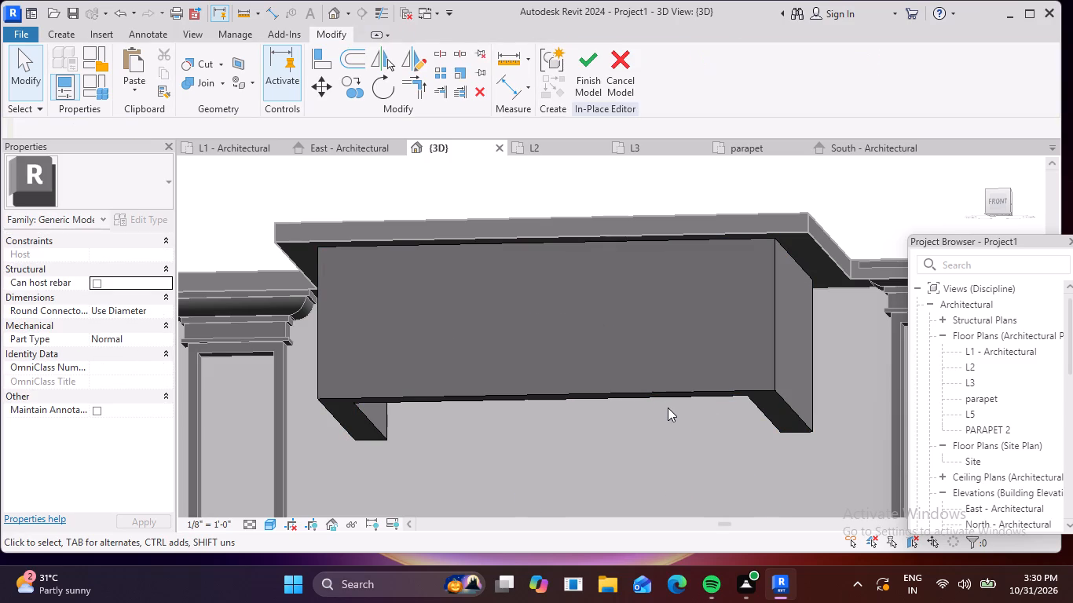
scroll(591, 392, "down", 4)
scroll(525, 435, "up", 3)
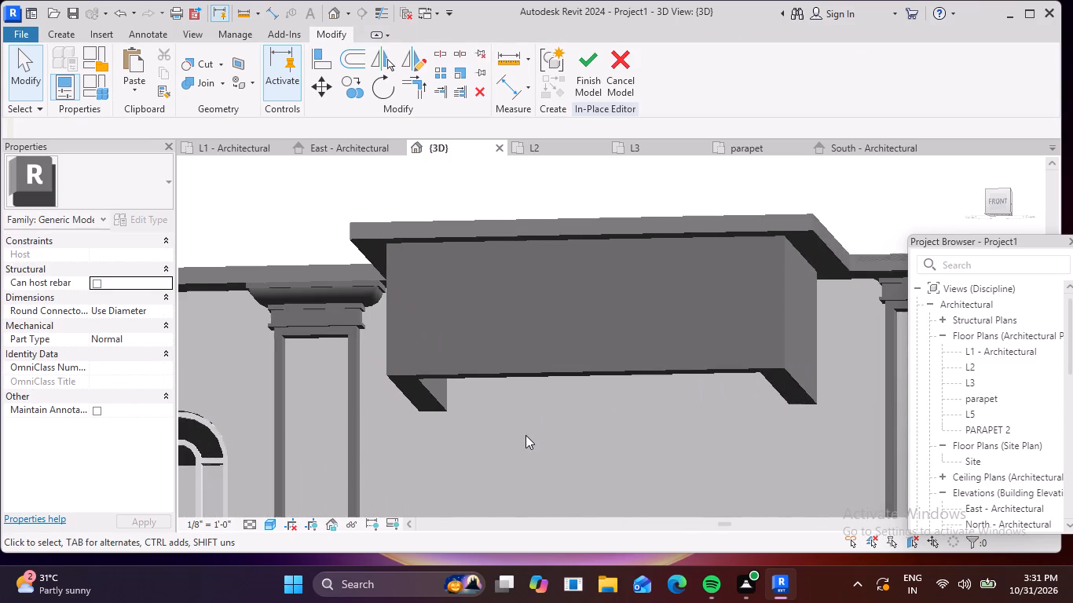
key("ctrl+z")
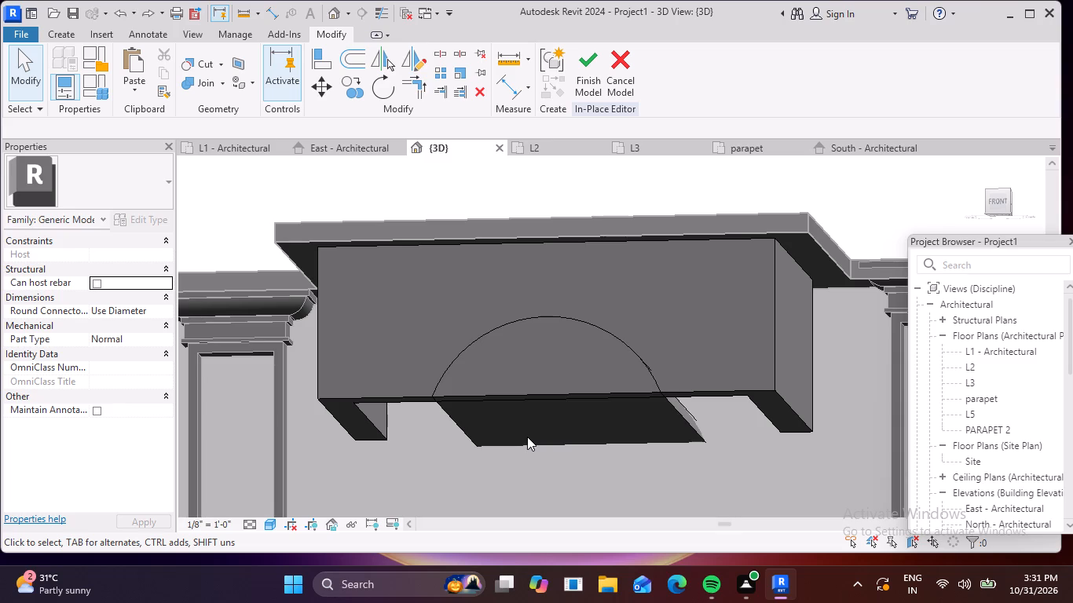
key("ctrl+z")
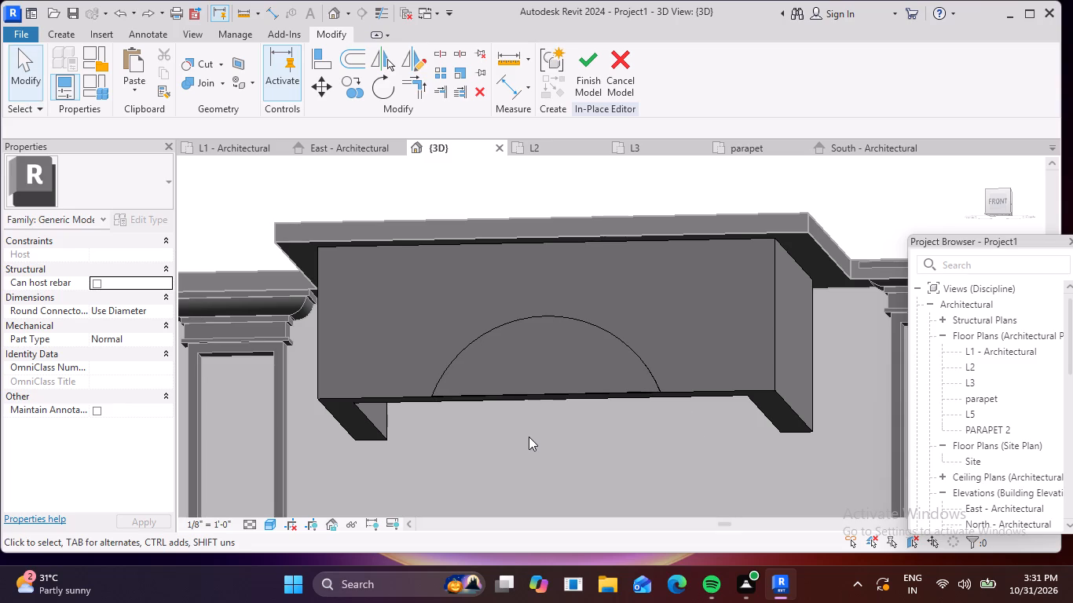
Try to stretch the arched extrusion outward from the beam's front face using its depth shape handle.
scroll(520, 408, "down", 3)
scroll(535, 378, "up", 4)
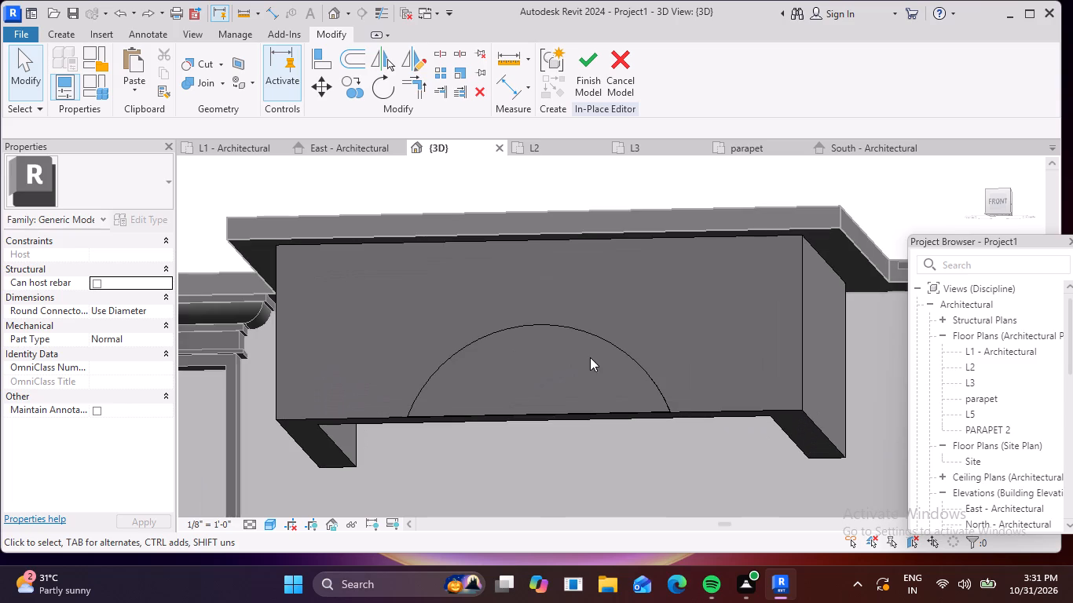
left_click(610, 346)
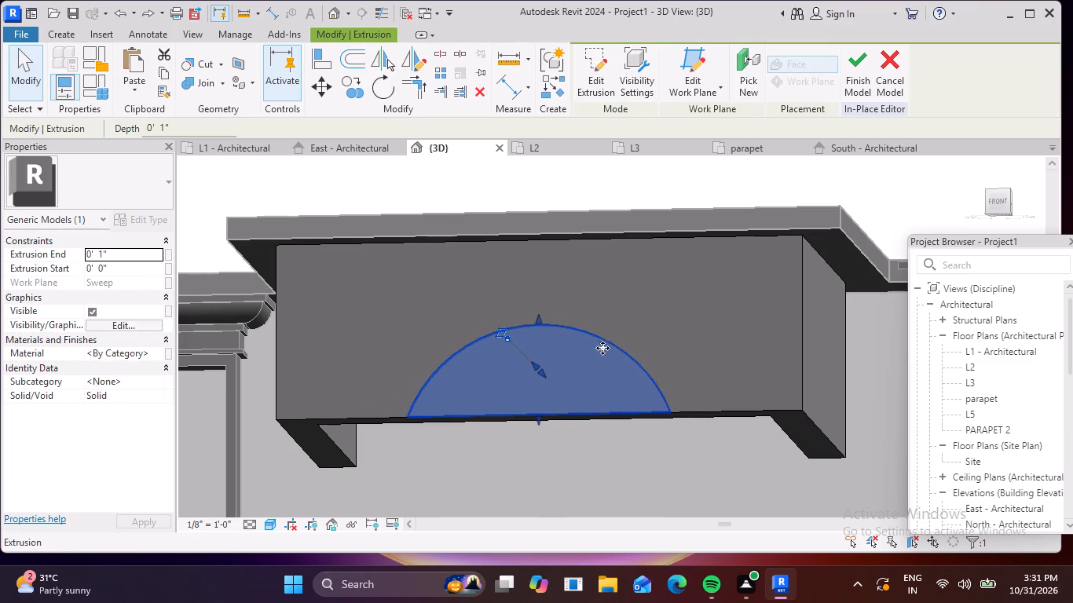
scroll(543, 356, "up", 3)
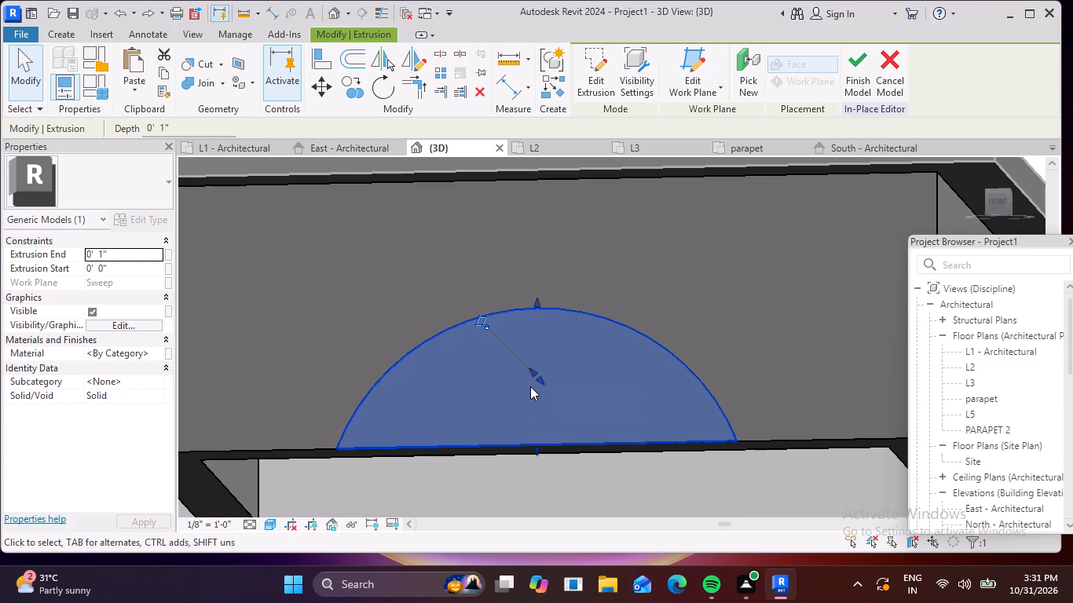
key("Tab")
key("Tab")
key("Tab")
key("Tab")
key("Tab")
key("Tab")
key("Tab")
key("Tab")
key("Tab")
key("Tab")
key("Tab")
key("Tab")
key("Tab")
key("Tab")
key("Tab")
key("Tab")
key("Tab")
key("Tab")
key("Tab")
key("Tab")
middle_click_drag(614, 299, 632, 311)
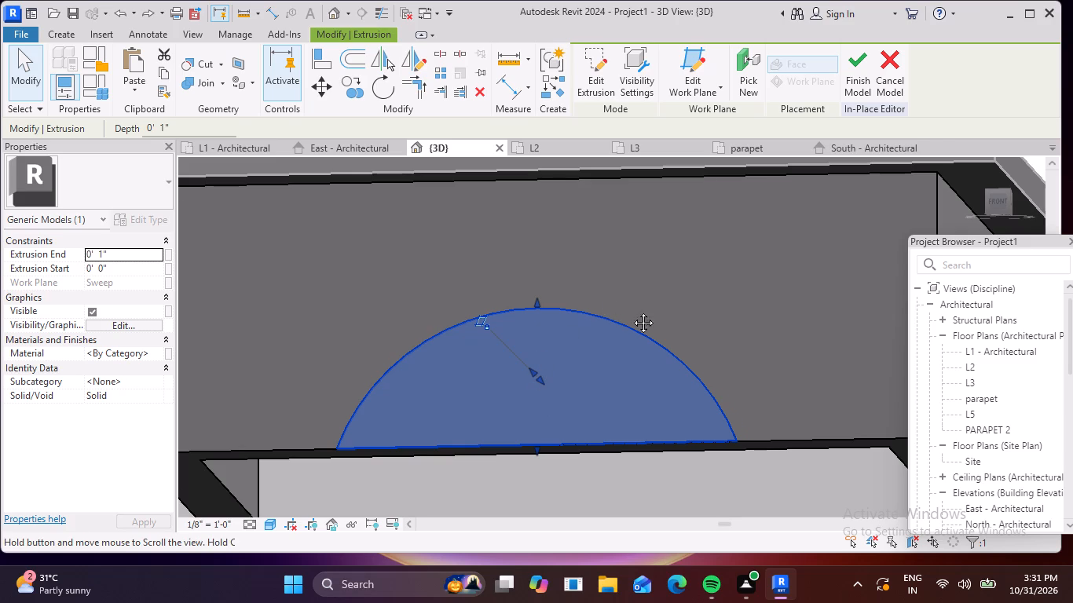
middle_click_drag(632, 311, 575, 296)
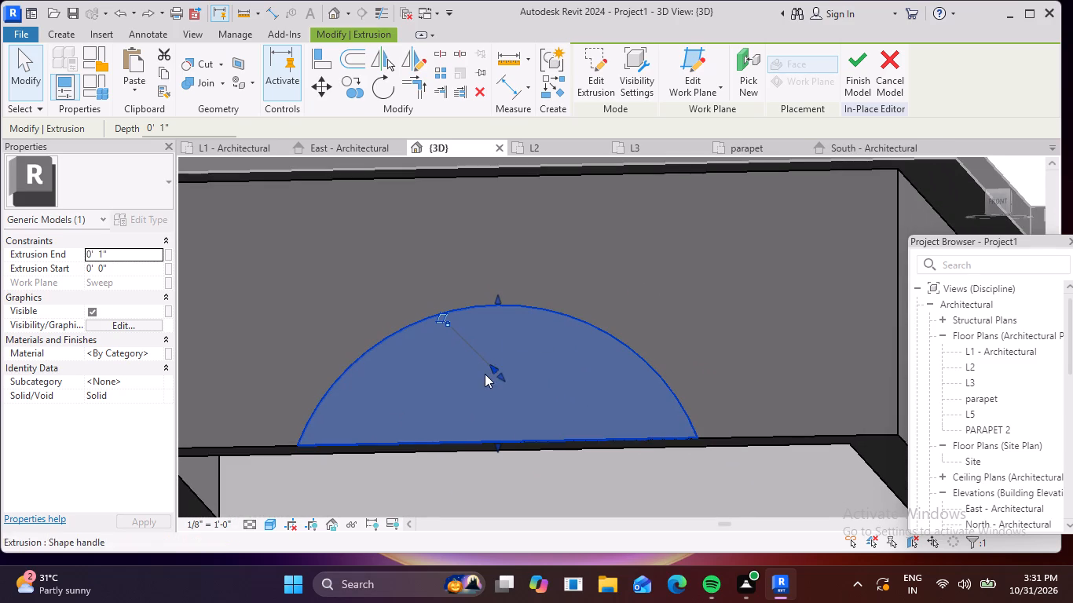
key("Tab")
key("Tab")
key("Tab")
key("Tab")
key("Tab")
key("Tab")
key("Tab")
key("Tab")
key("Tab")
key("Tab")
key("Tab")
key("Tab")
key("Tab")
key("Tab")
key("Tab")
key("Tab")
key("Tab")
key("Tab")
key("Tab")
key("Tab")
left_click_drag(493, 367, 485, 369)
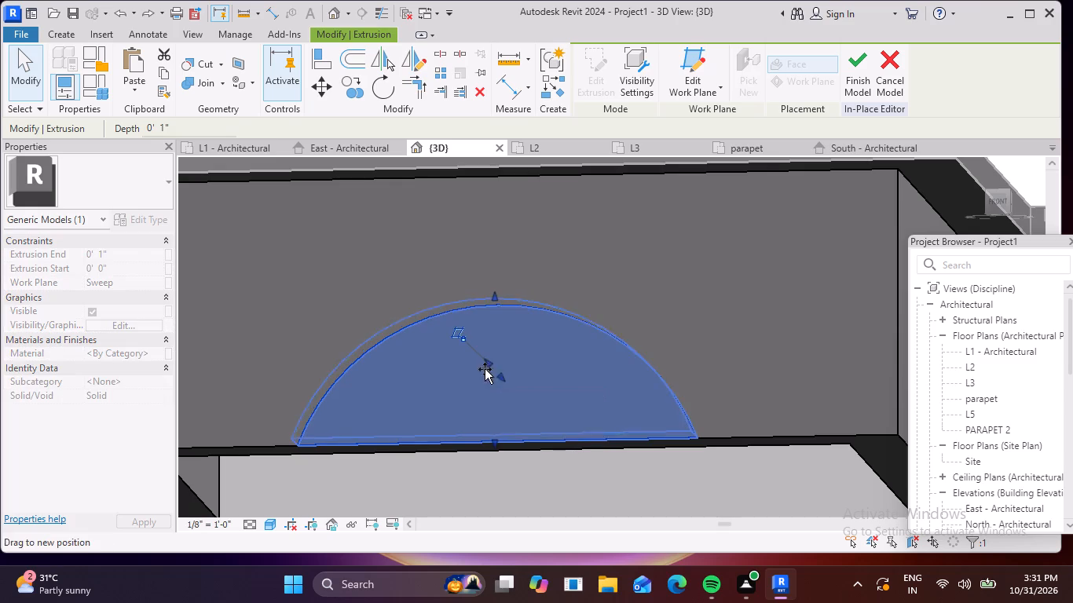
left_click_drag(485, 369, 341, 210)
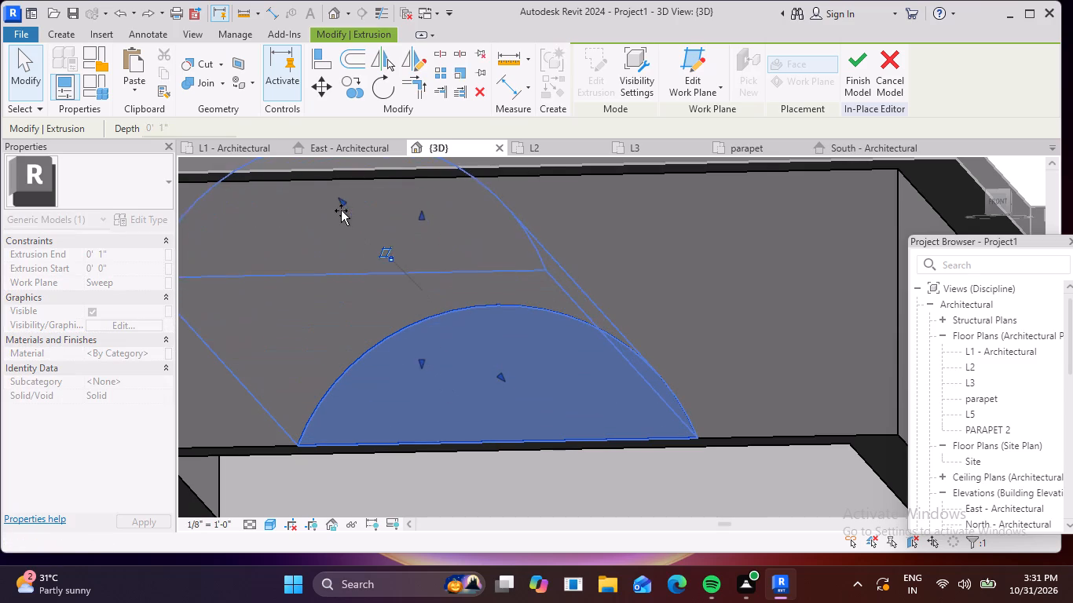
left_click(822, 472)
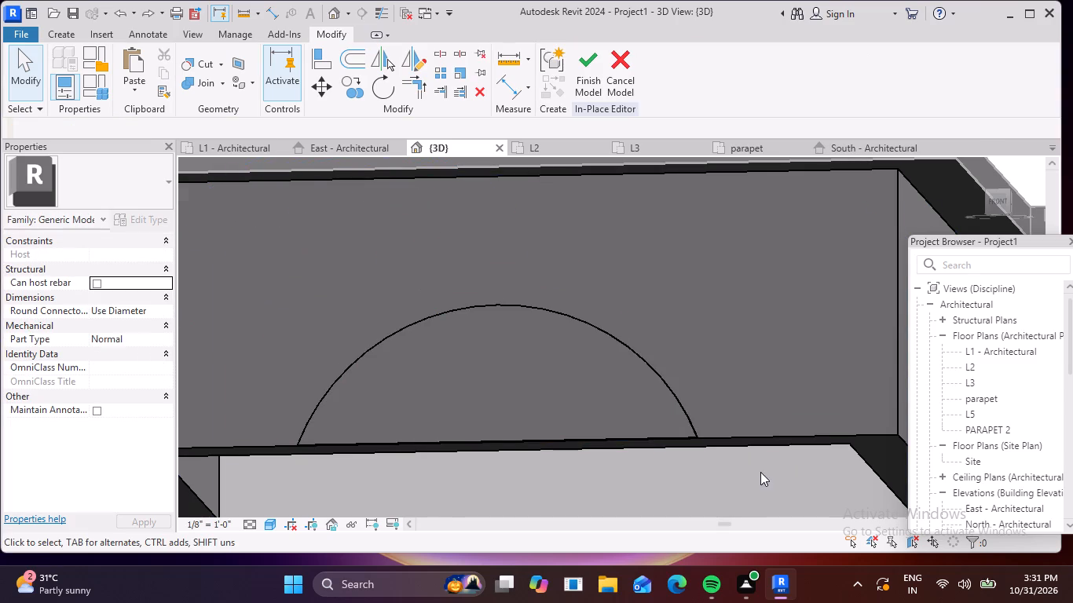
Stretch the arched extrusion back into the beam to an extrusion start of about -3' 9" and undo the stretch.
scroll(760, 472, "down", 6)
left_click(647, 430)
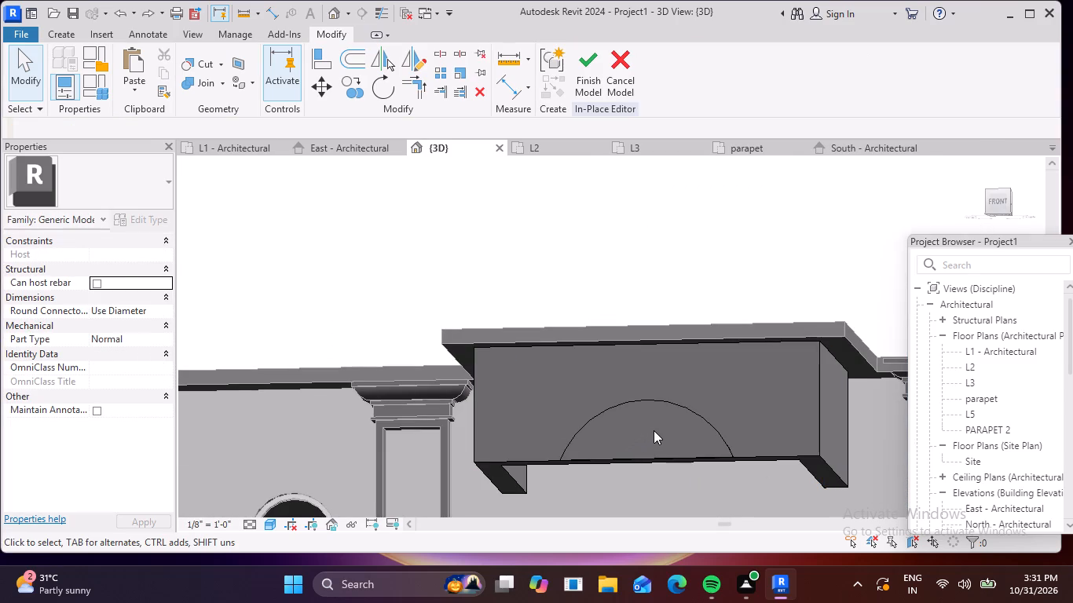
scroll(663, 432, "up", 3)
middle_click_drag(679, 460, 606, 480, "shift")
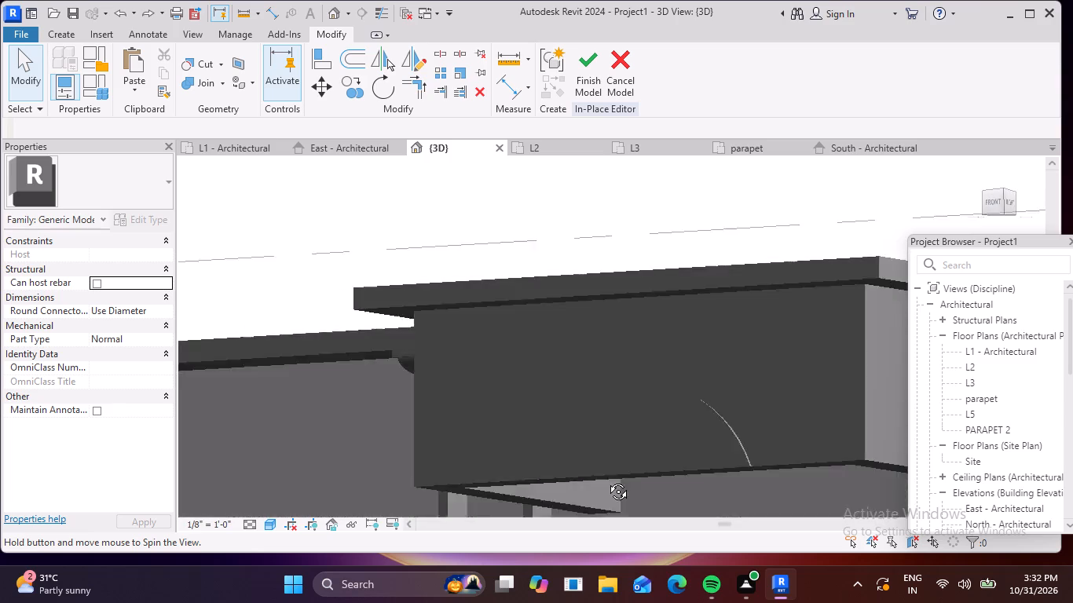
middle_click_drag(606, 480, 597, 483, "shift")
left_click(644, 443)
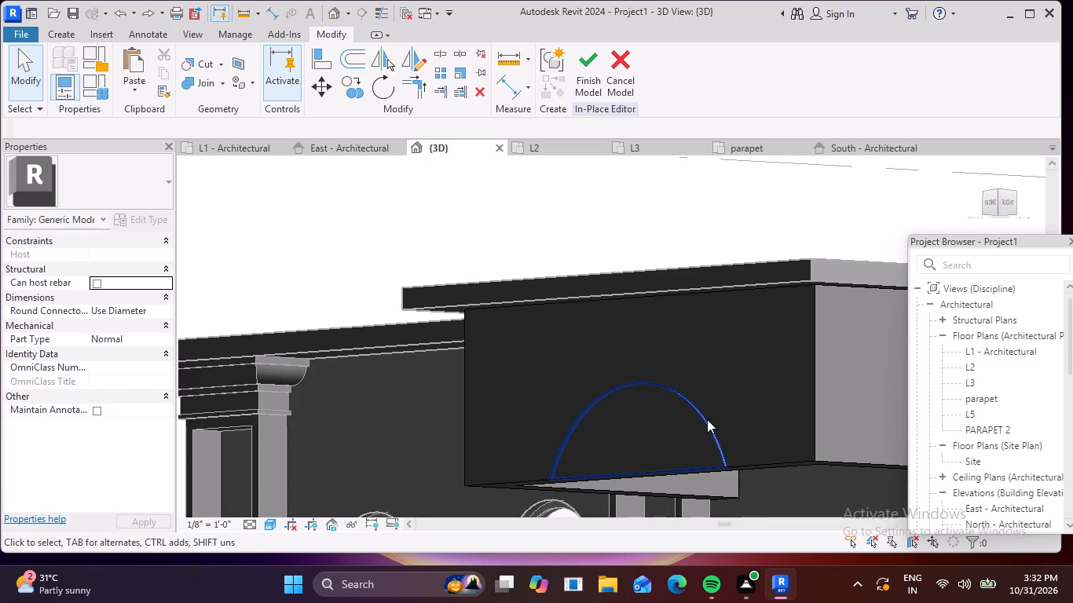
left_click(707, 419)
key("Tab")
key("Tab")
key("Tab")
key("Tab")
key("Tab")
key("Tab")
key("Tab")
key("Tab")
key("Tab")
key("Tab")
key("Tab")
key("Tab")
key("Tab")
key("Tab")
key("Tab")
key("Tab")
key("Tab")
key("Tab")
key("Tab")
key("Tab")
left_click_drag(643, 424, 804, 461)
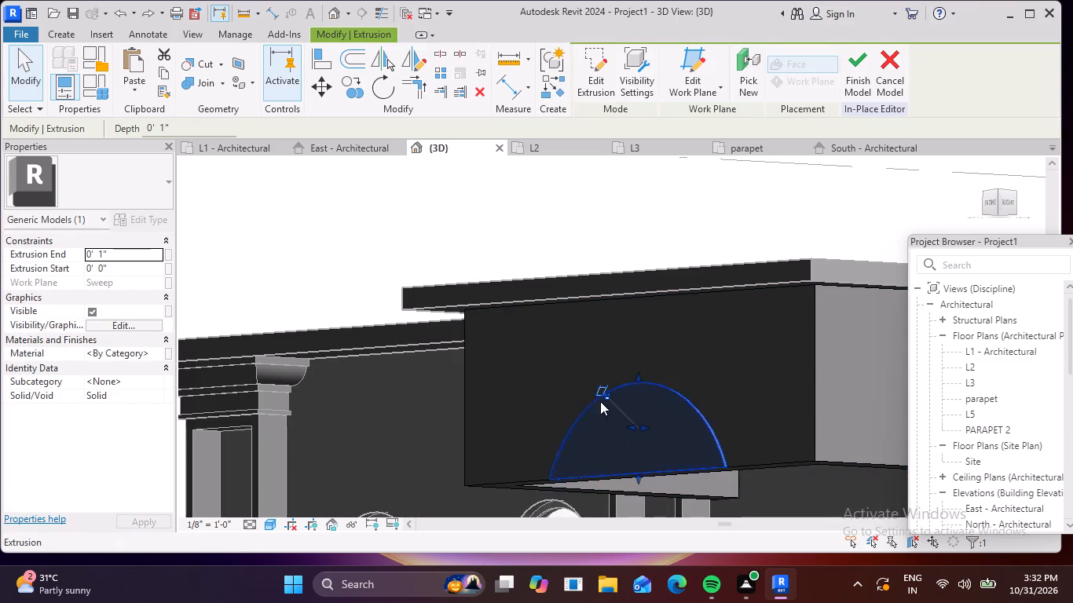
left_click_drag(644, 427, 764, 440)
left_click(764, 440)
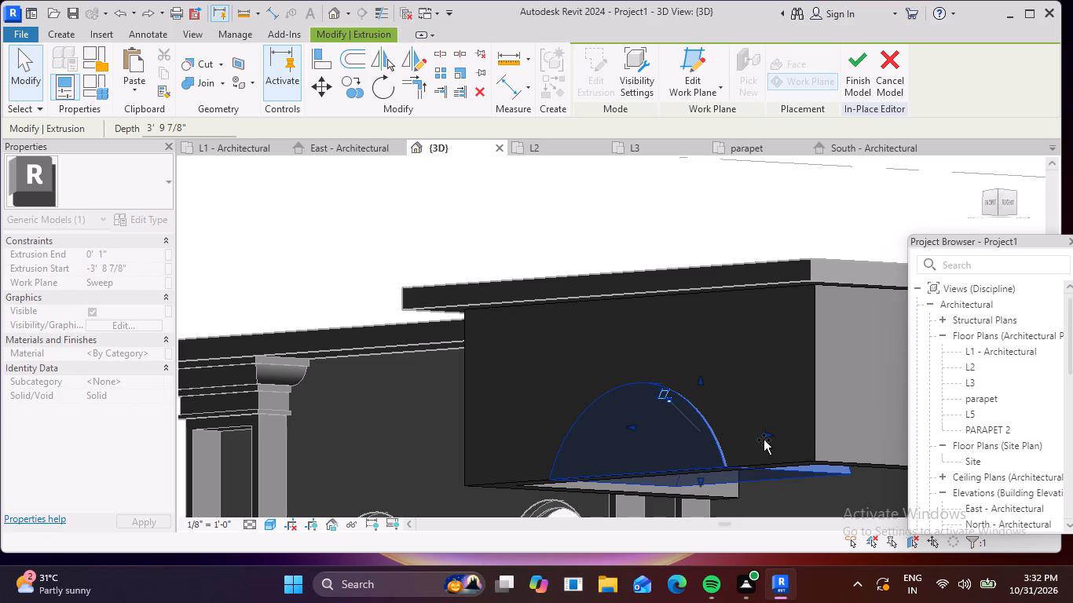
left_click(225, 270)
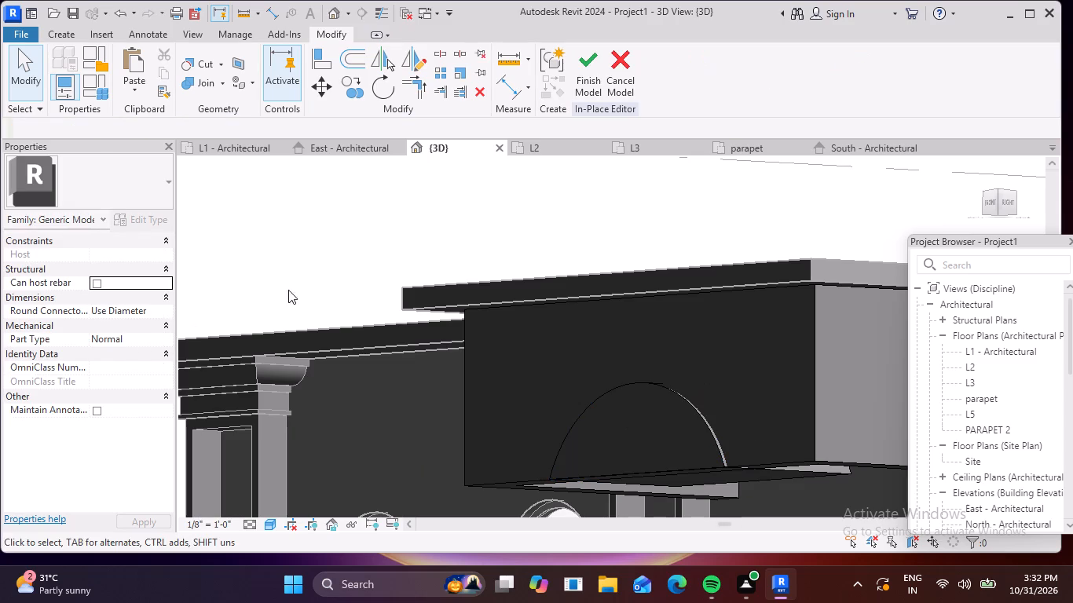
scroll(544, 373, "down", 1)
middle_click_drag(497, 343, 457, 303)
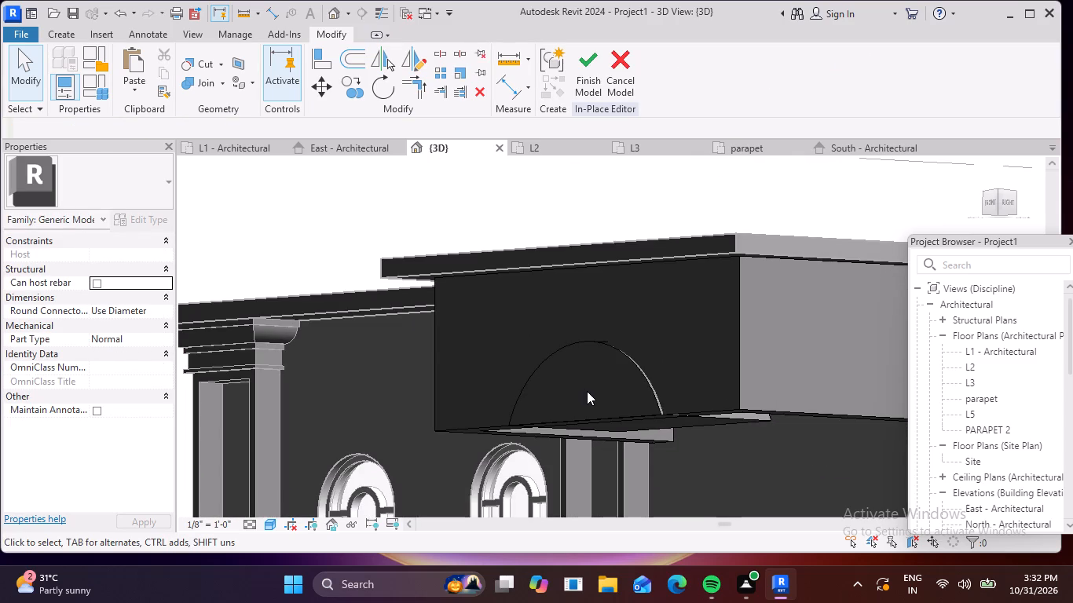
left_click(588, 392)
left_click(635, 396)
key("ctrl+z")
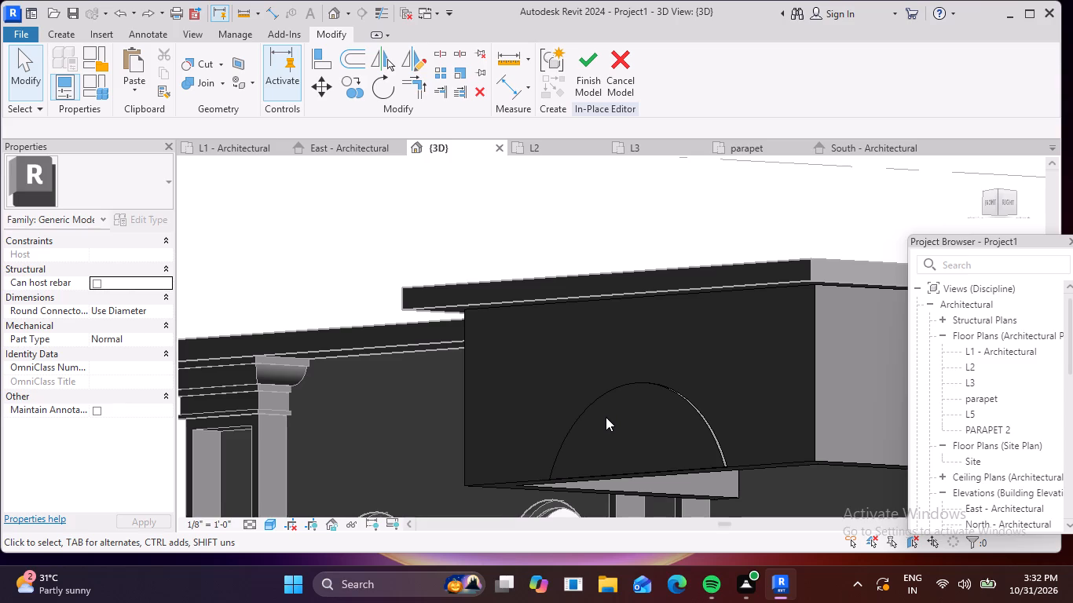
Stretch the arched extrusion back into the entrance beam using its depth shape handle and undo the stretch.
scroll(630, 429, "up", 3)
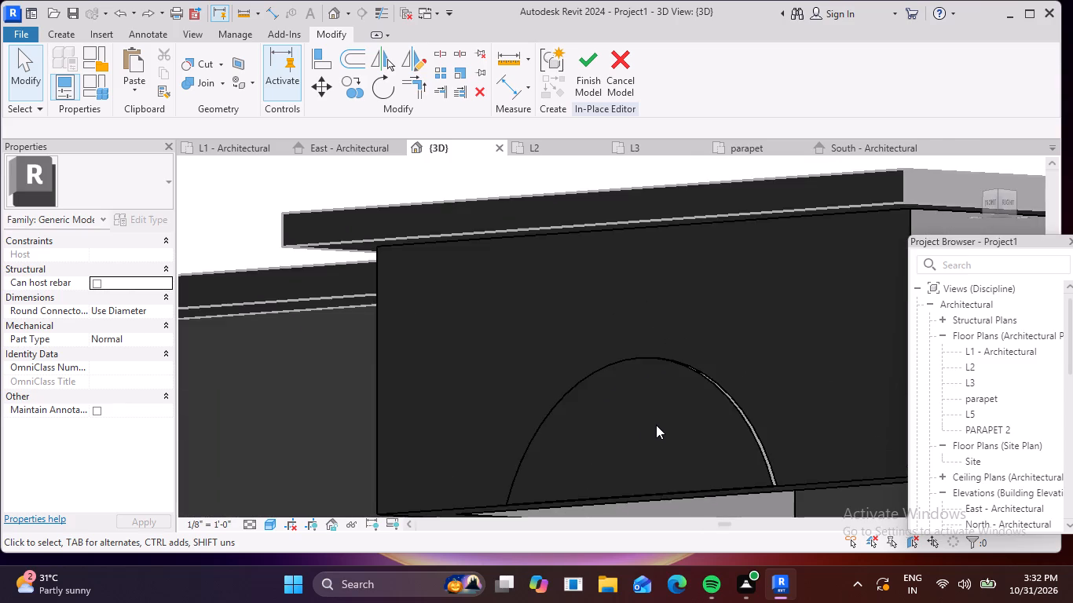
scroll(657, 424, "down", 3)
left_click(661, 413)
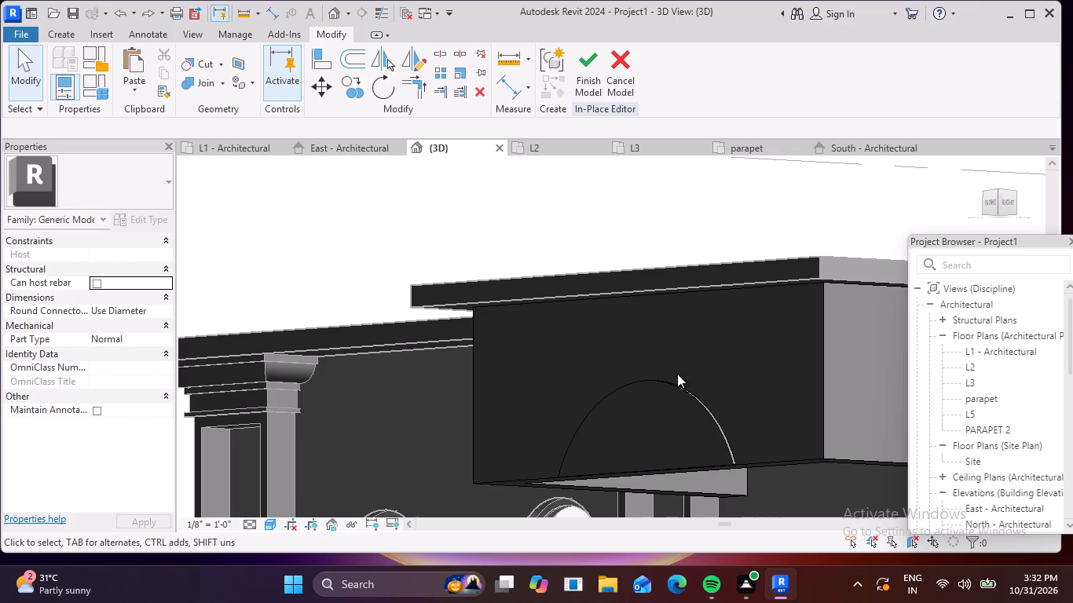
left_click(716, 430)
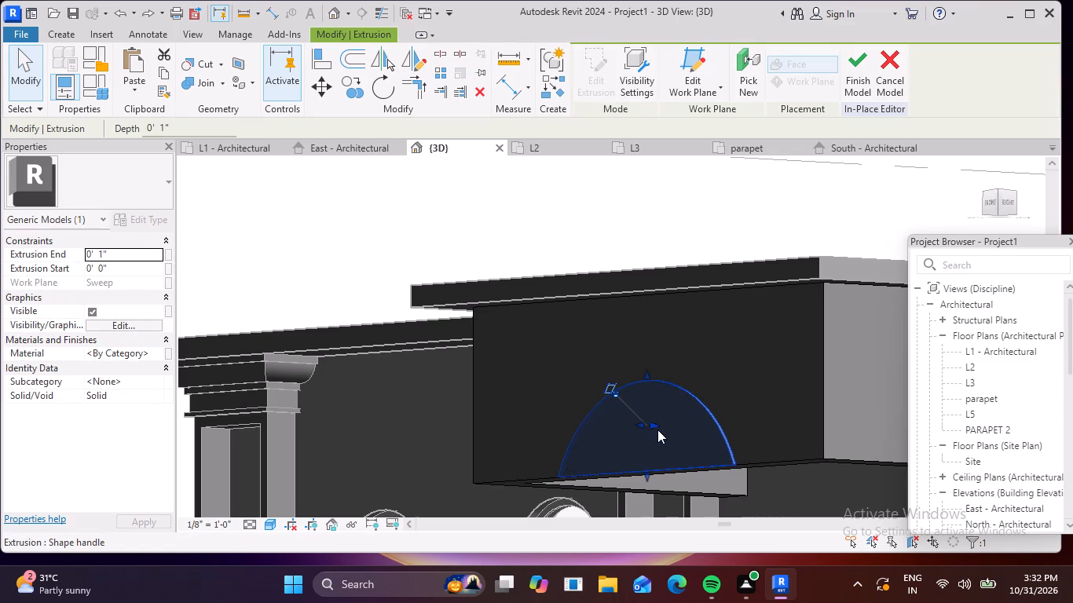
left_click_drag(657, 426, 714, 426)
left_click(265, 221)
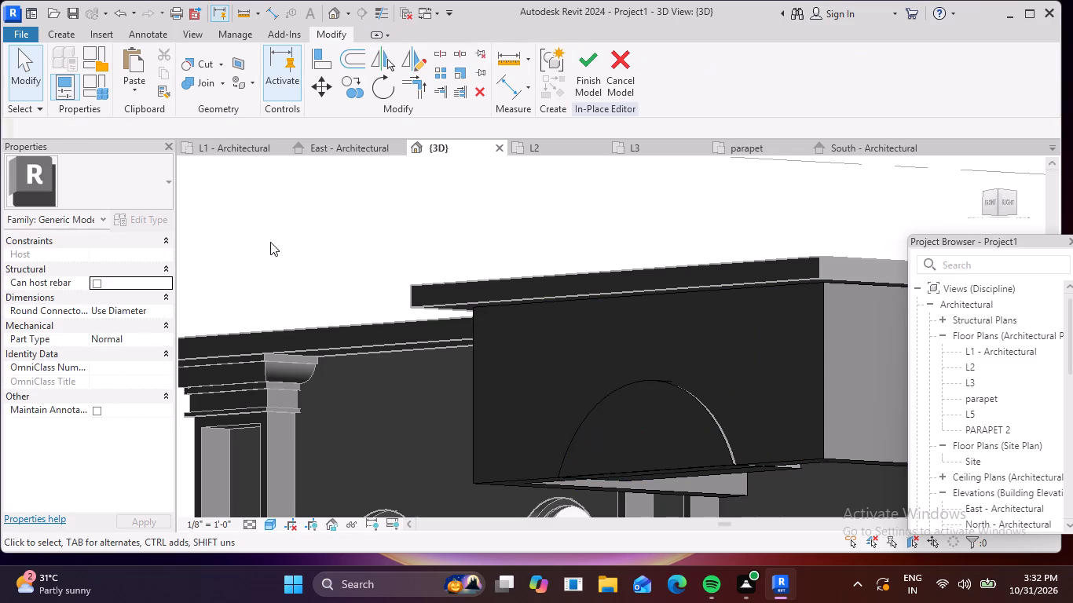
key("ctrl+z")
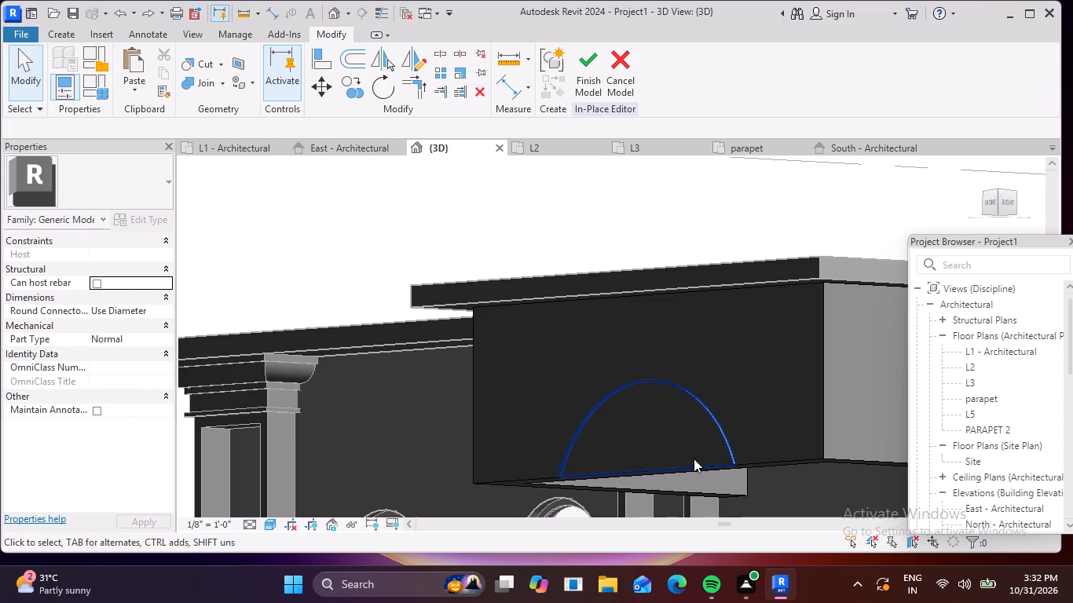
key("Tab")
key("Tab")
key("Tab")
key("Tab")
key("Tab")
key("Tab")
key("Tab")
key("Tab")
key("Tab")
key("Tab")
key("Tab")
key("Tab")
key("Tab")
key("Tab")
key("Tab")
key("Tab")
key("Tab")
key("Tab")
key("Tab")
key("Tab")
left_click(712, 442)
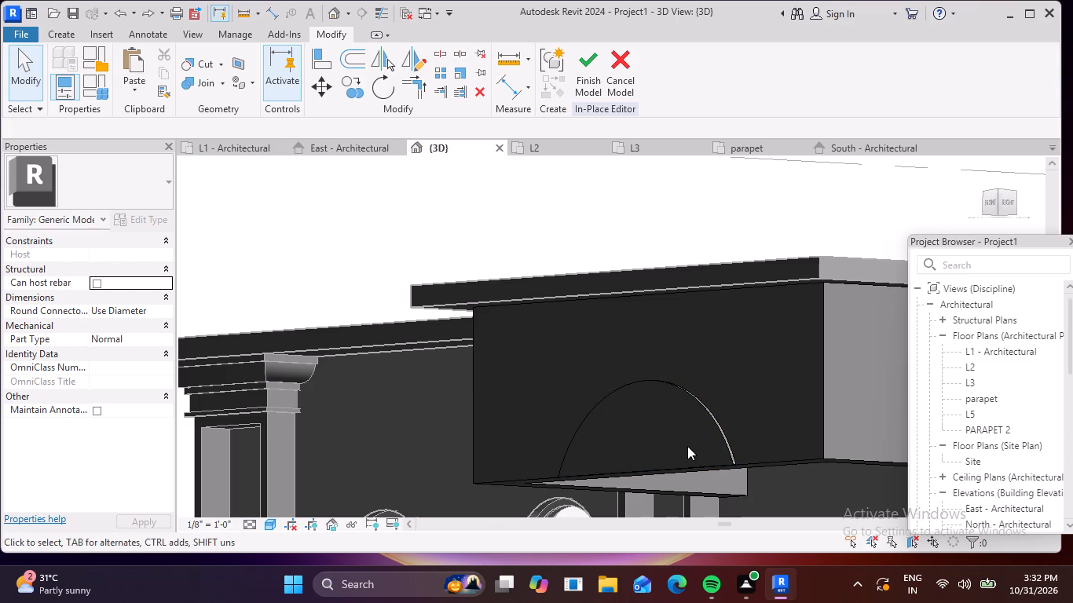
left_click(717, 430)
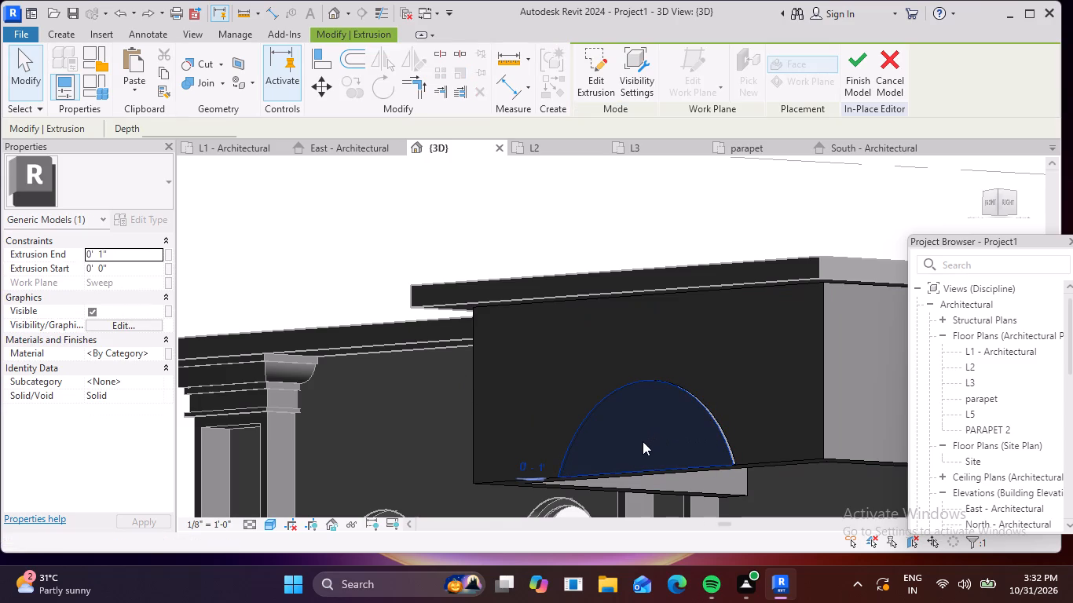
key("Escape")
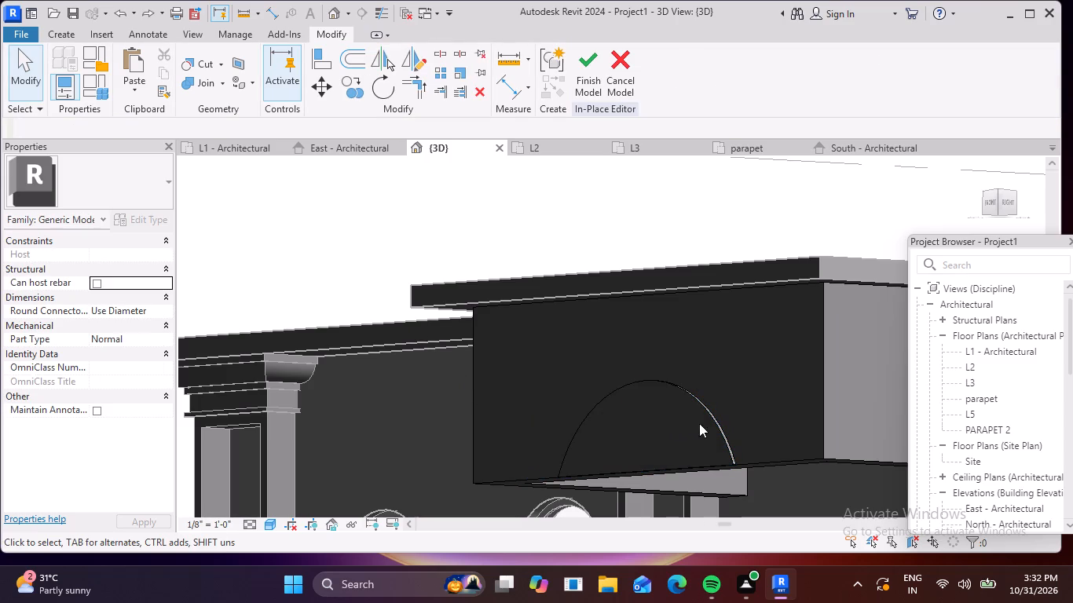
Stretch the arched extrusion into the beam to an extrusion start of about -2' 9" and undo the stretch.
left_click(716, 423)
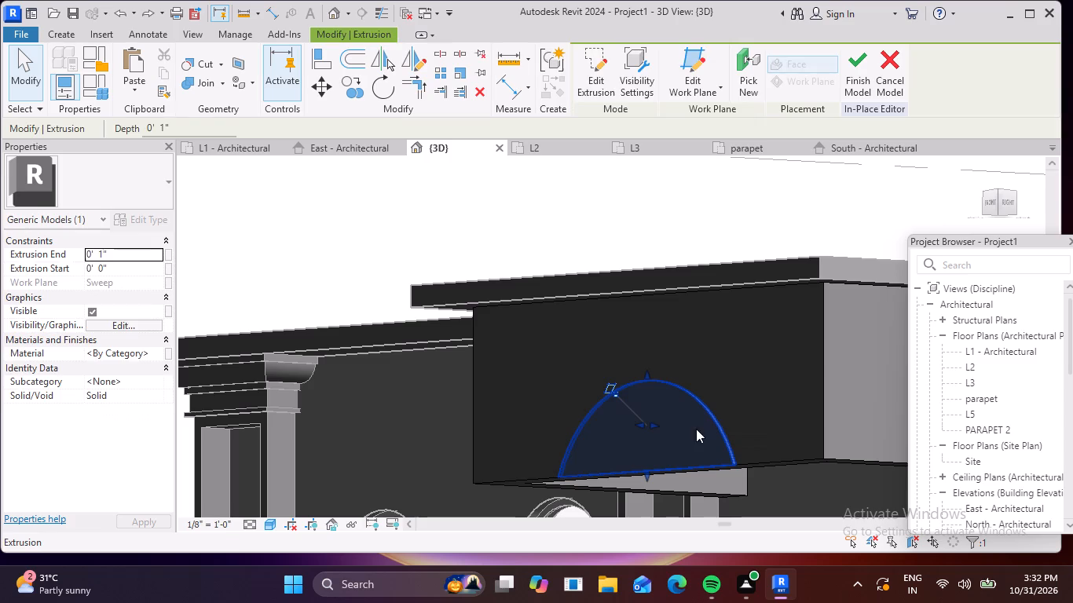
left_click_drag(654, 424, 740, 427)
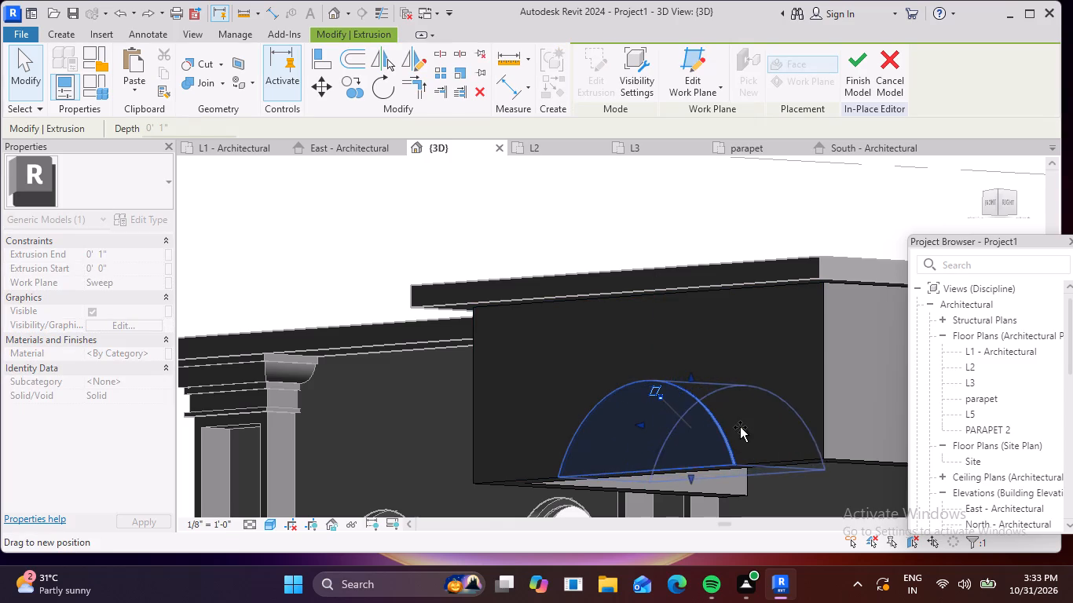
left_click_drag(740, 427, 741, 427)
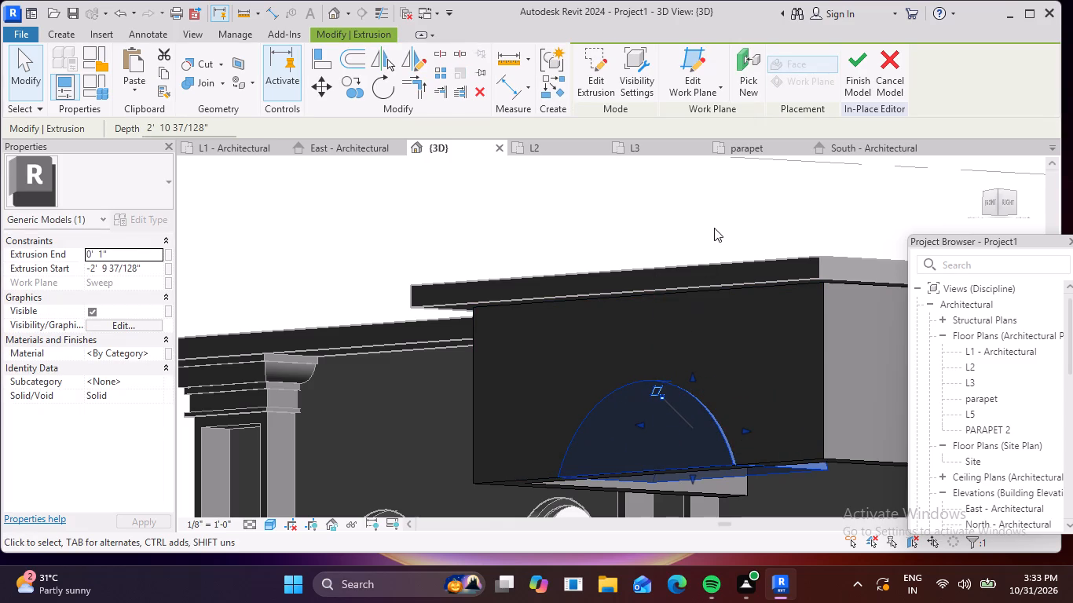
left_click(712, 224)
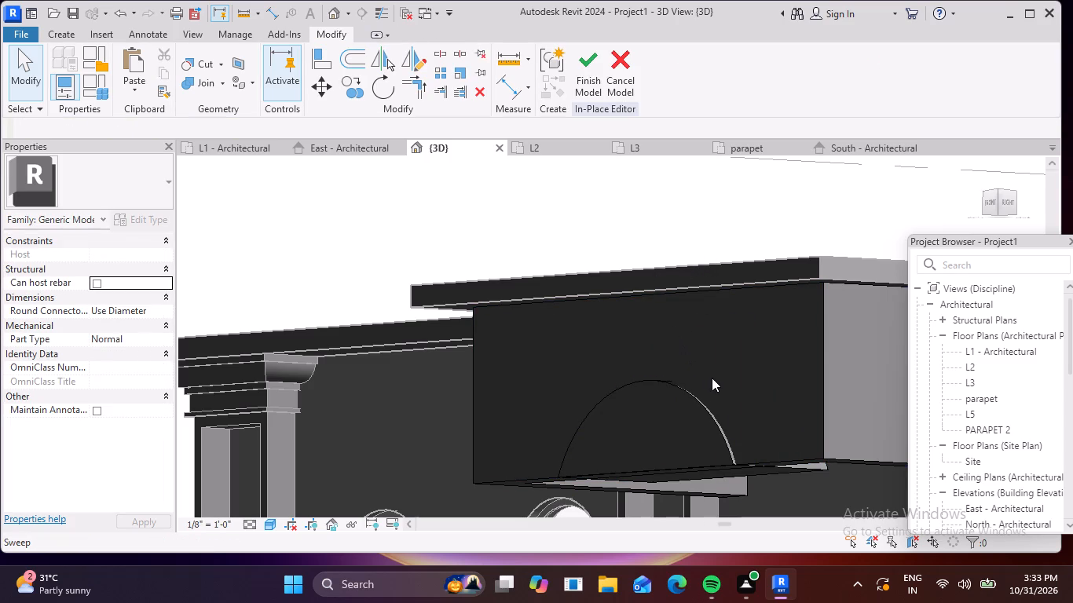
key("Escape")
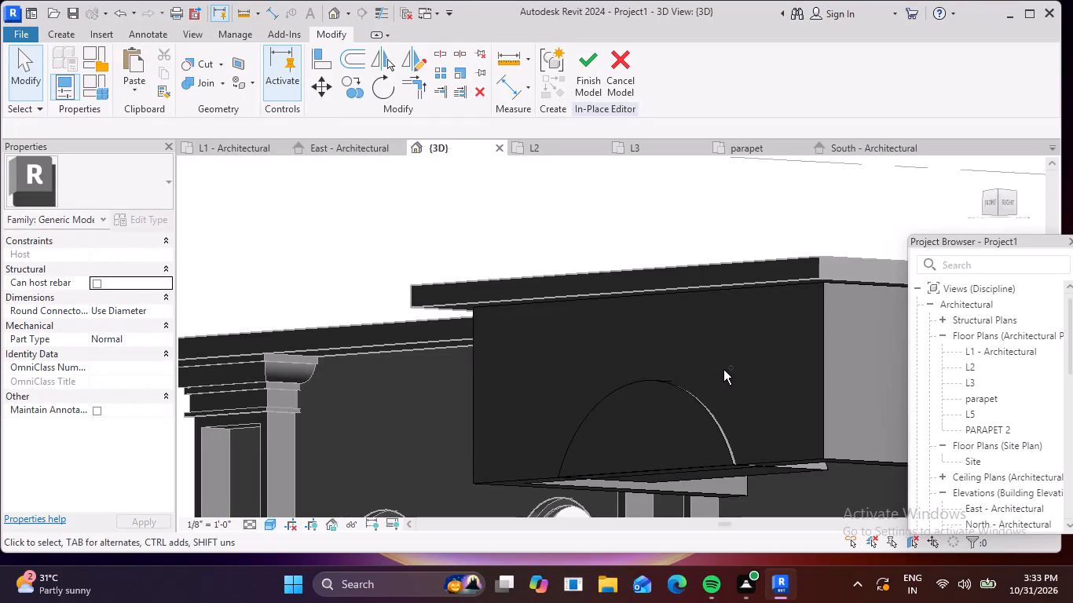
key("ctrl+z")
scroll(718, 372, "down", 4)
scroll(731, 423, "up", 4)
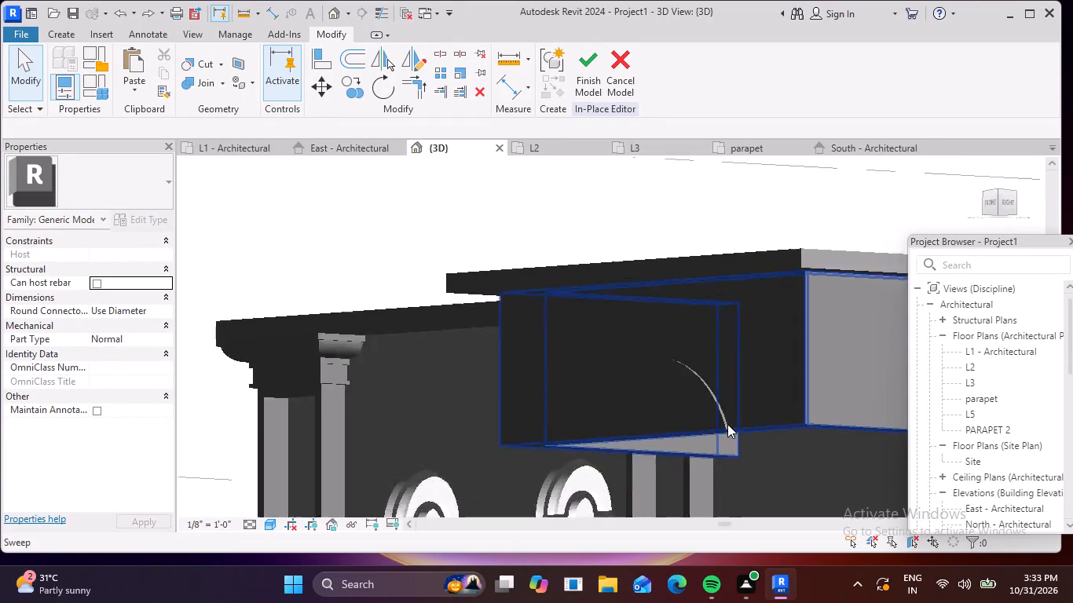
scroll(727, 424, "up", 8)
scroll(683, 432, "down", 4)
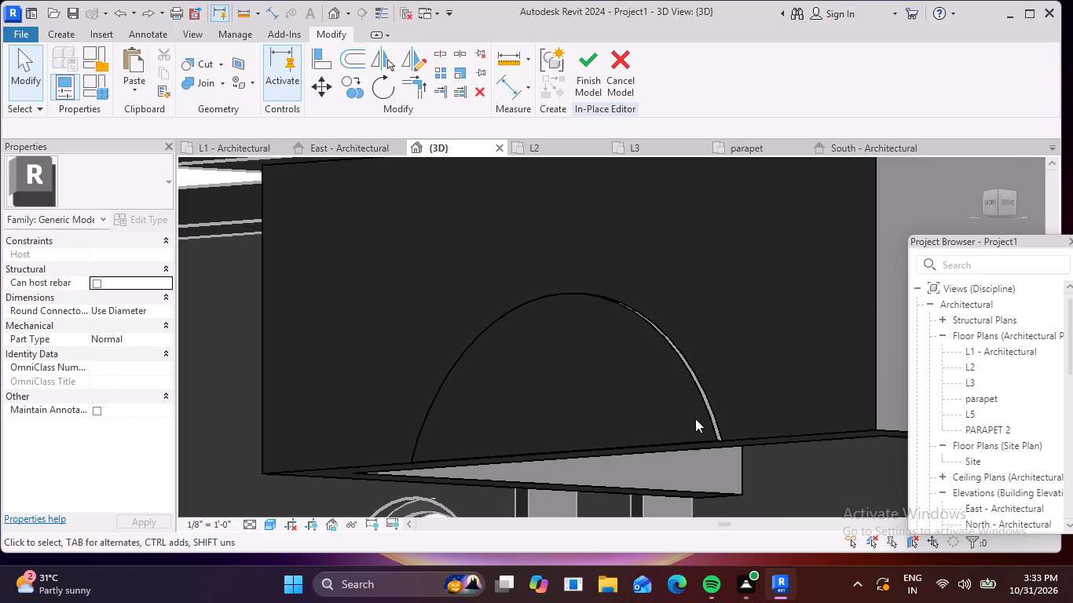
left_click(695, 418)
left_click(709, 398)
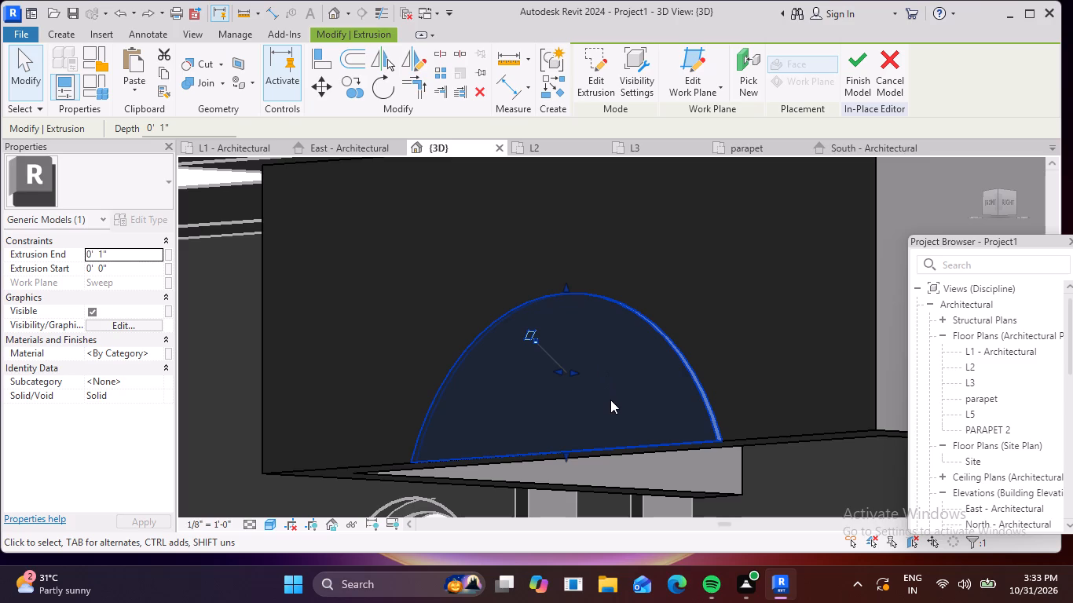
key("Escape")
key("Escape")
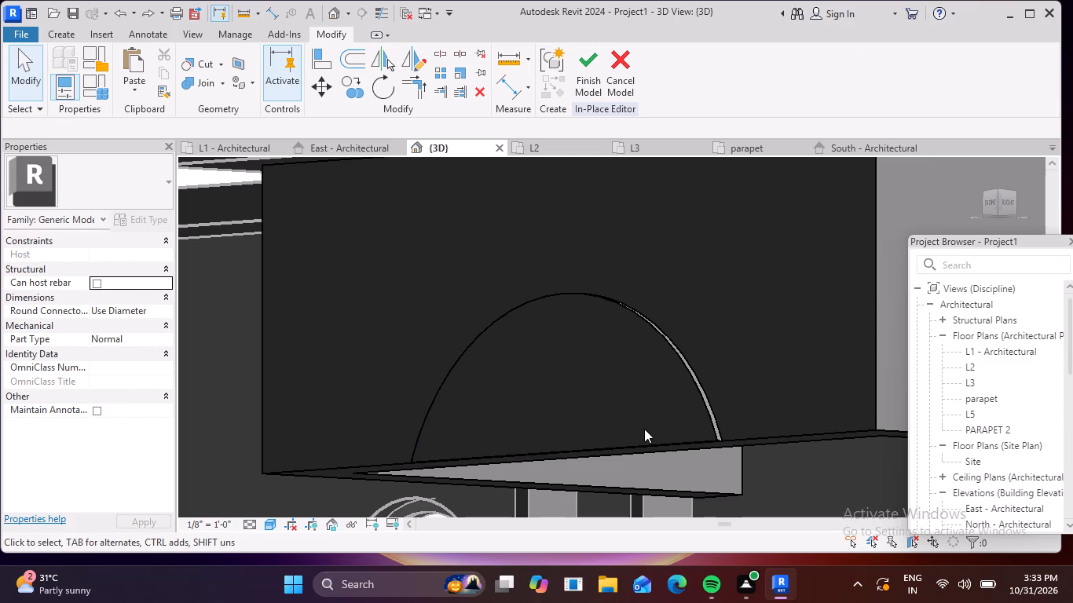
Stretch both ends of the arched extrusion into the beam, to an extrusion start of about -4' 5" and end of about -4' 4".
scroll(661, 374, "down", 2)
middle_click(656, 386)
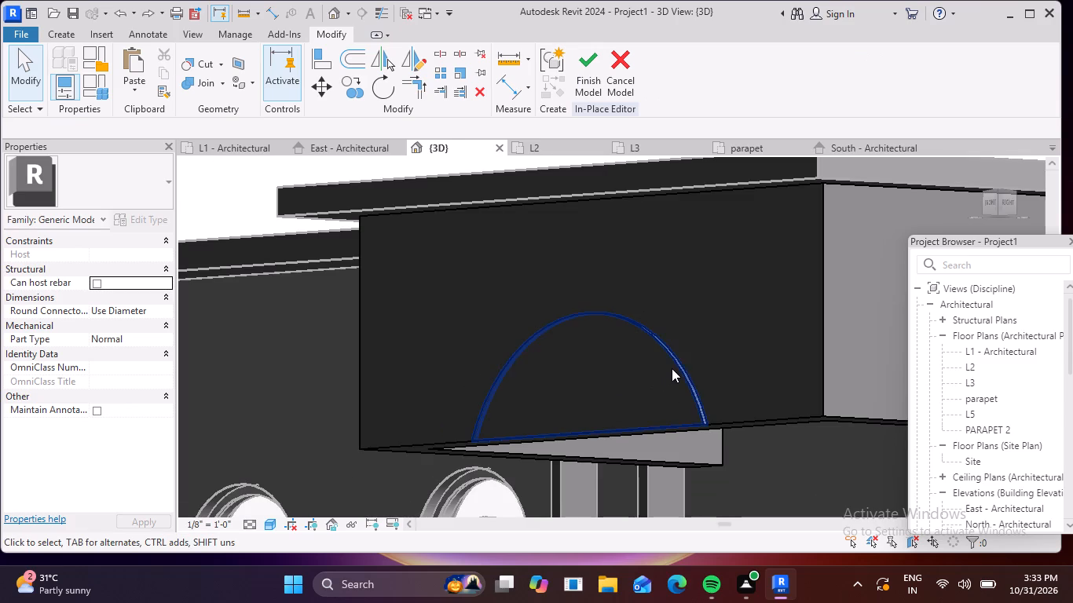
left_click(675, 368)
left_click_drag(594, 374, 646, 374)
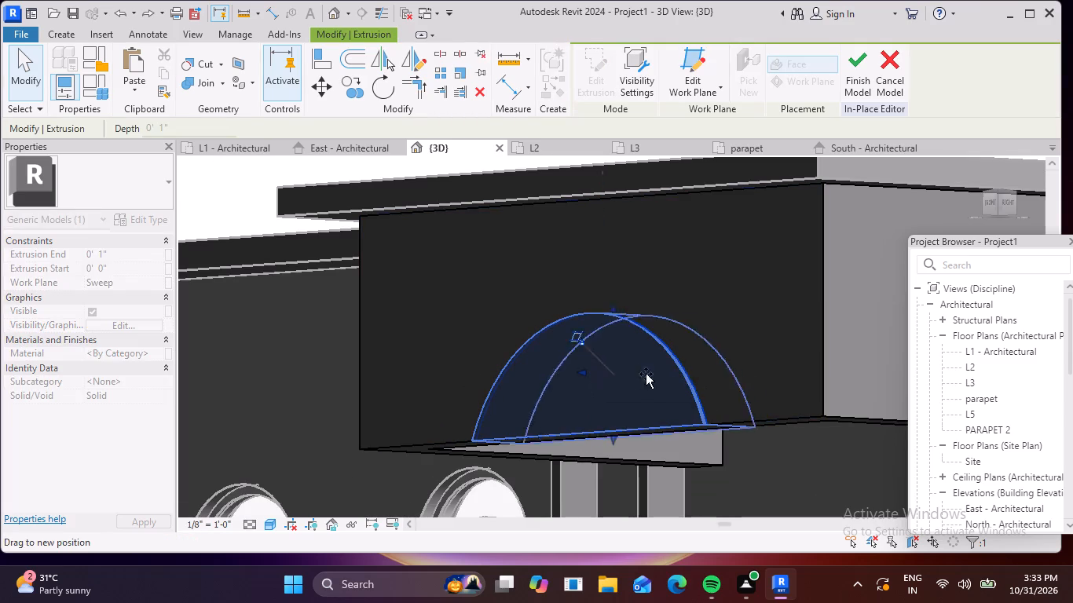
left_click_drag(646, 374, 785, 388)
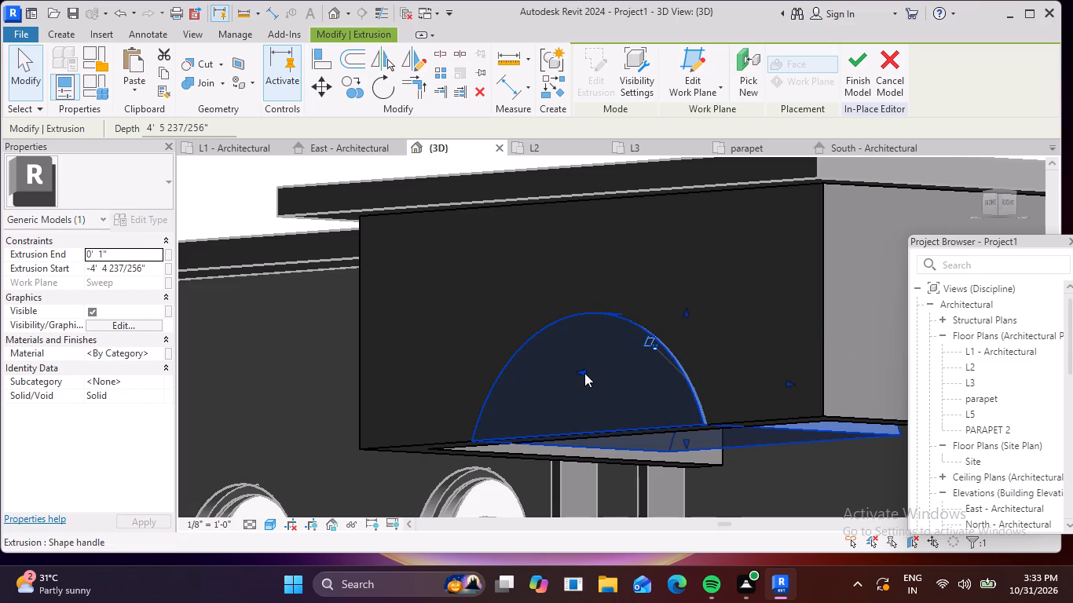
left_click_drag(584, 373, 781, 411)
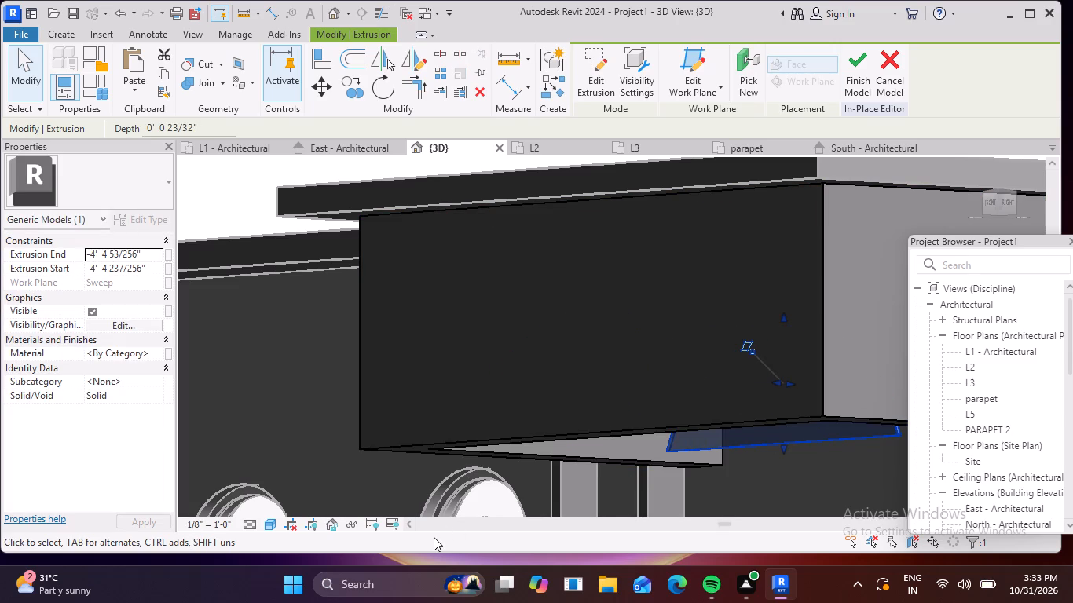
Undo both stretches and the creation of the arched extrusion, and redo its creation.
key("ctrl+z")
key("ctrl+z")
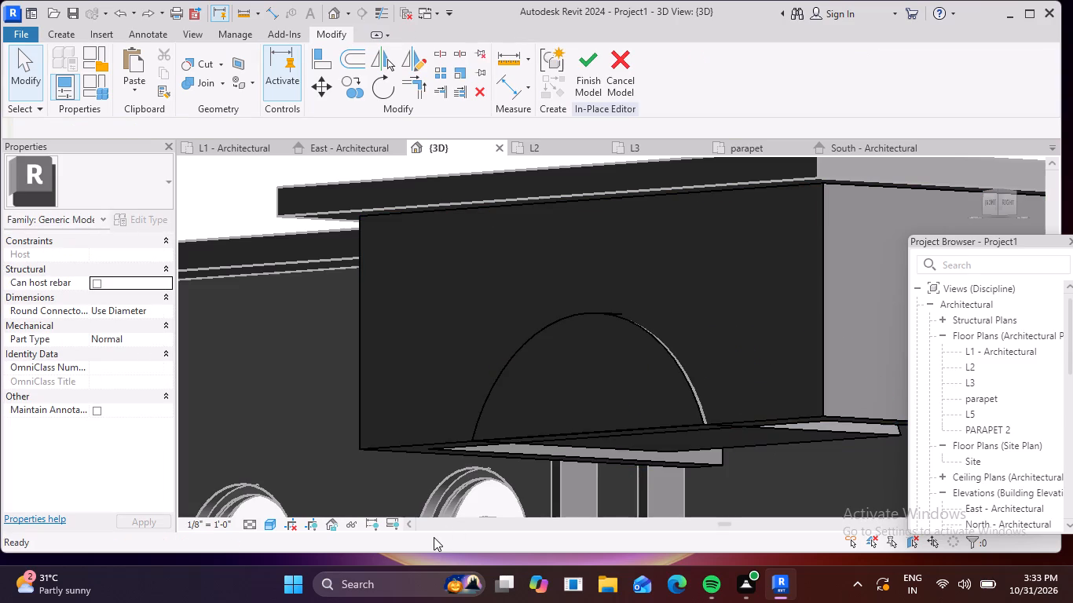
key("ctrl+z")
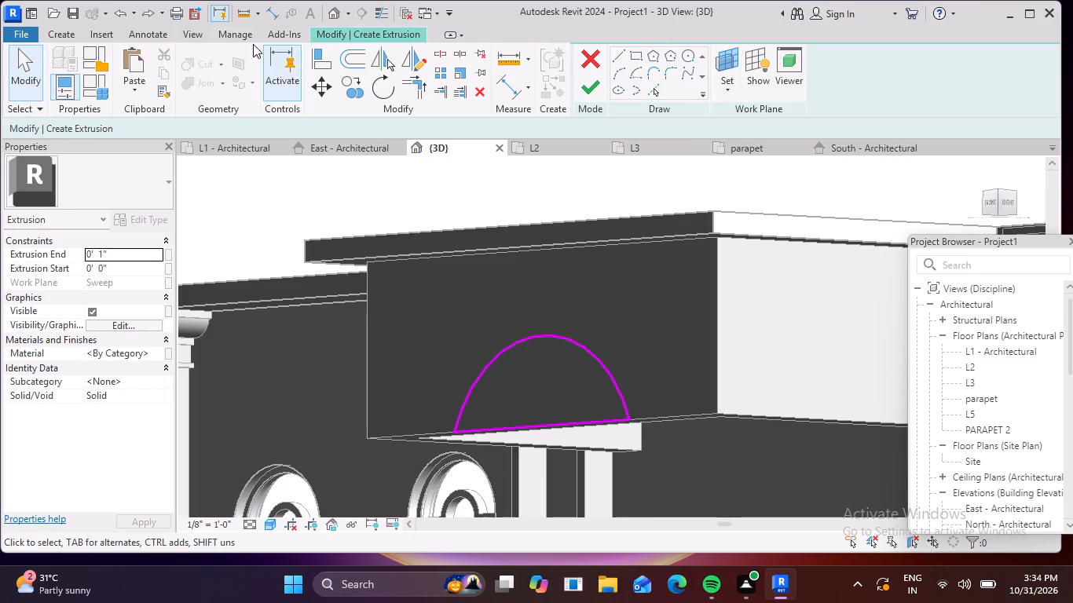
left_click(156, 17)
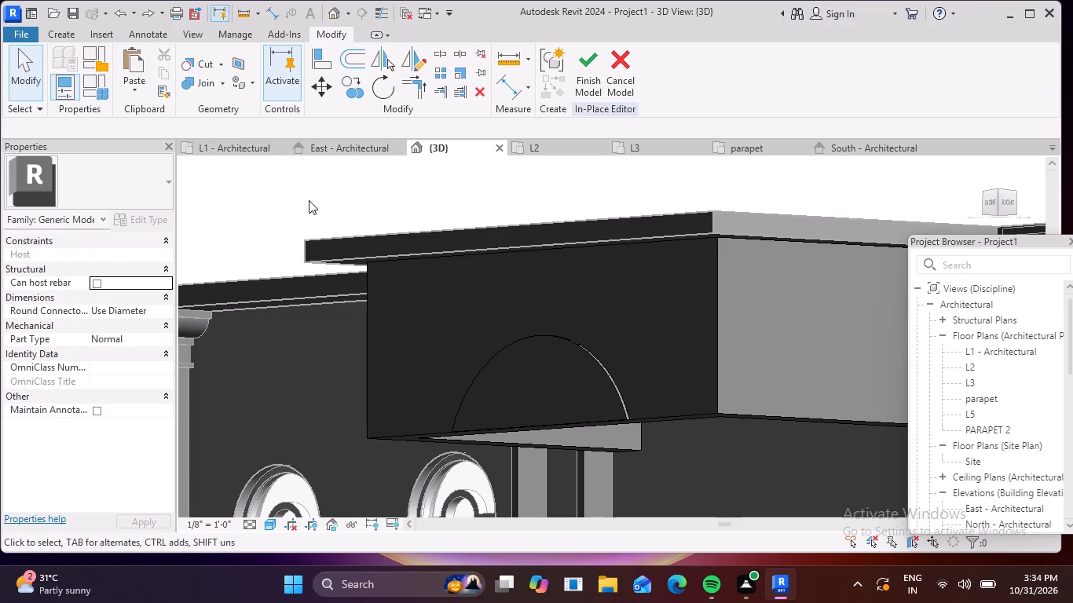
Stretch the arched extrusion into the beam to an extrusion start of about -3' 7" and finish the in-place model without saving the project.
scroll(489, 154, "down", 2)
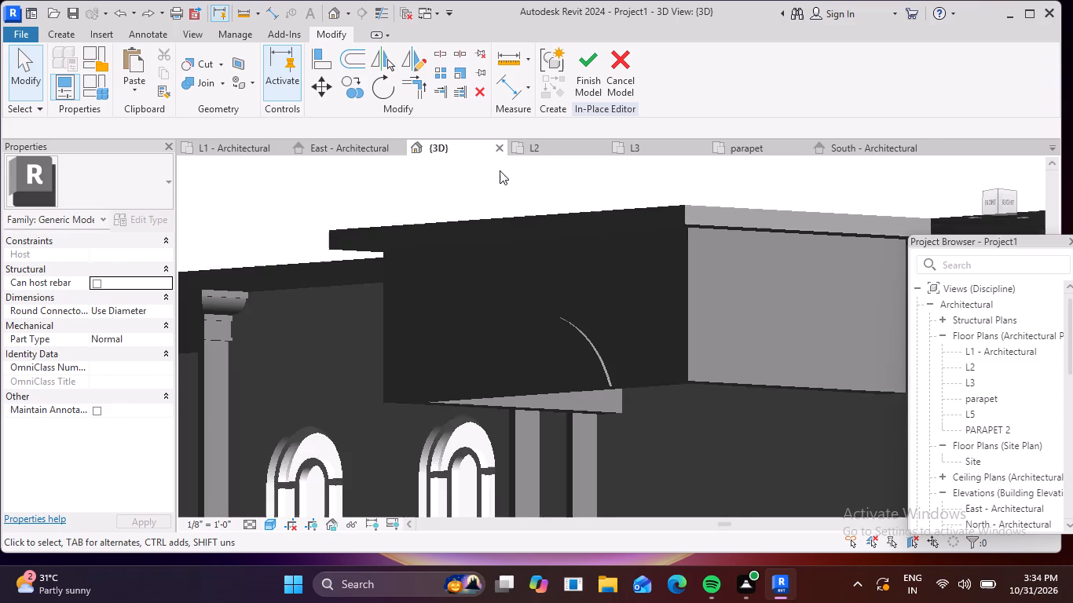
middle_click_drag(511, 249, 460, 185)
scroll(479, 296, "up", 1)
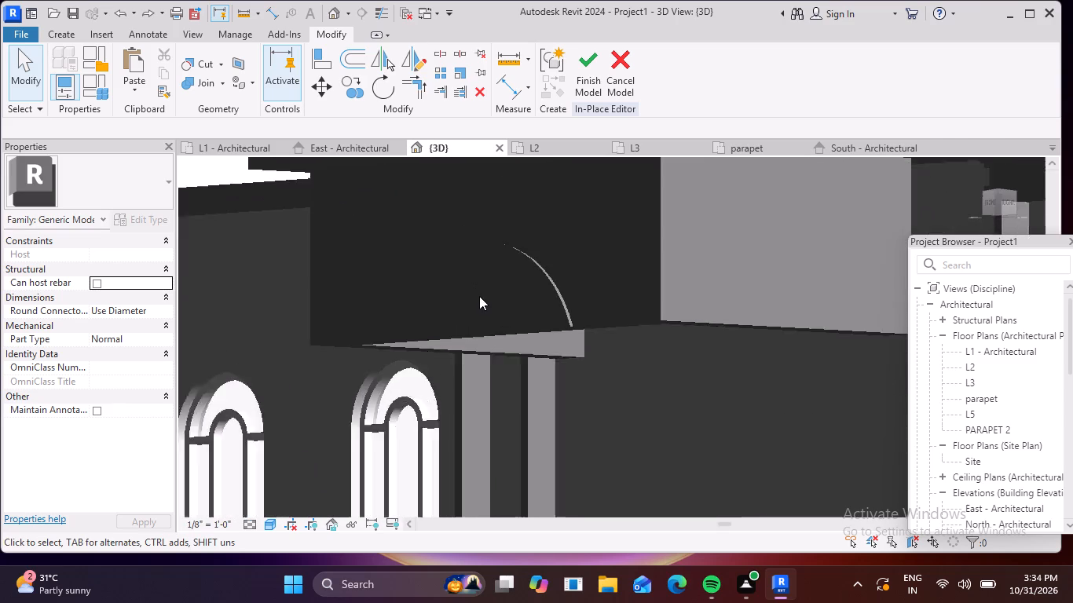
scroll(479, 296, "up", 1)
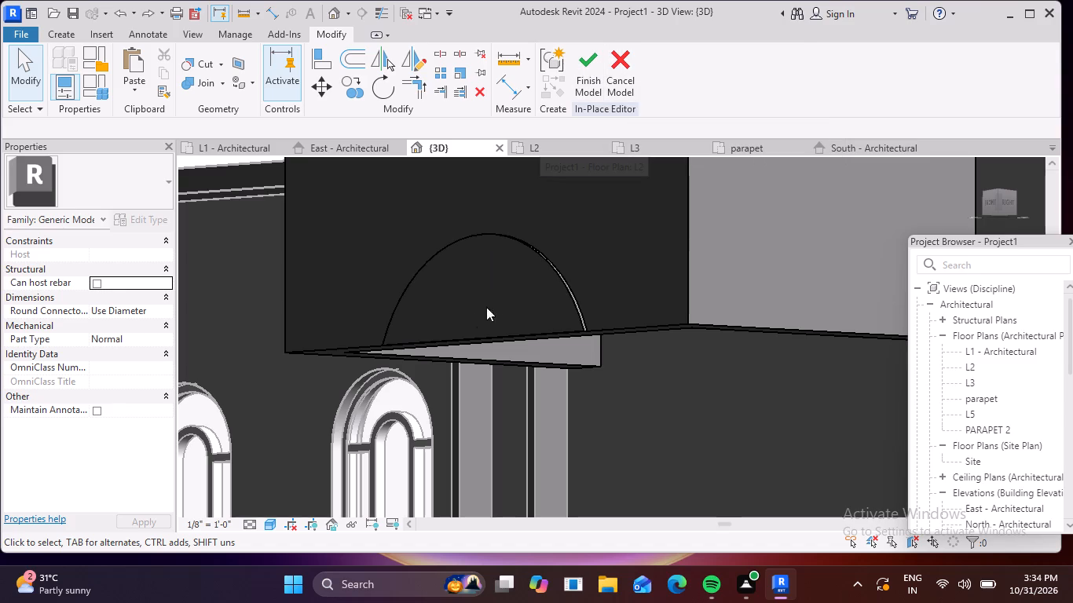
left_click(572, 301)
left_click_drag(493, 284, 622, 306)
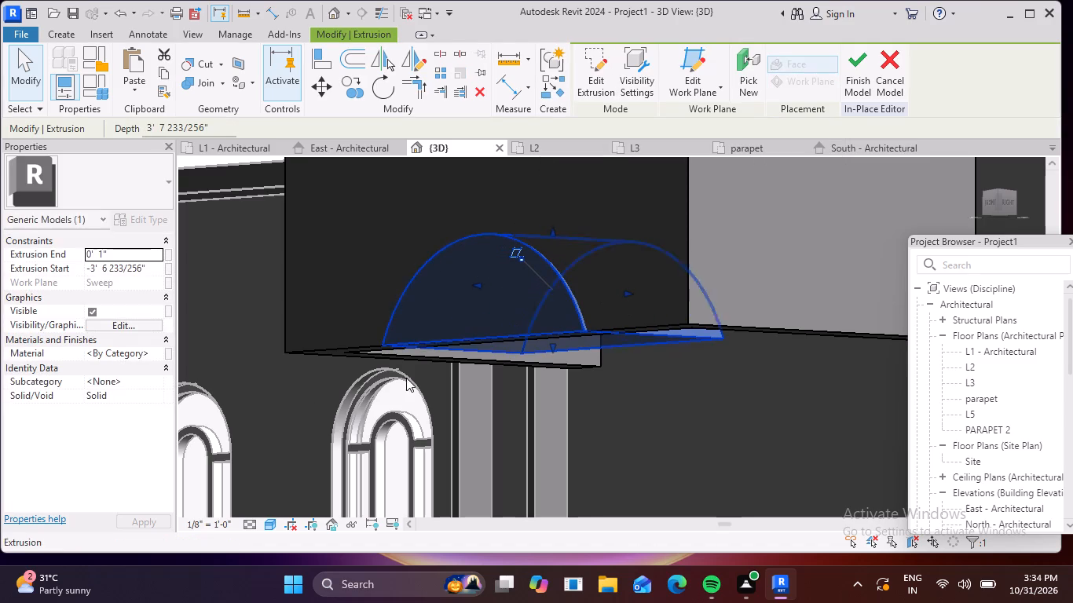
left_click(247, 355)
left_click(591, 70)
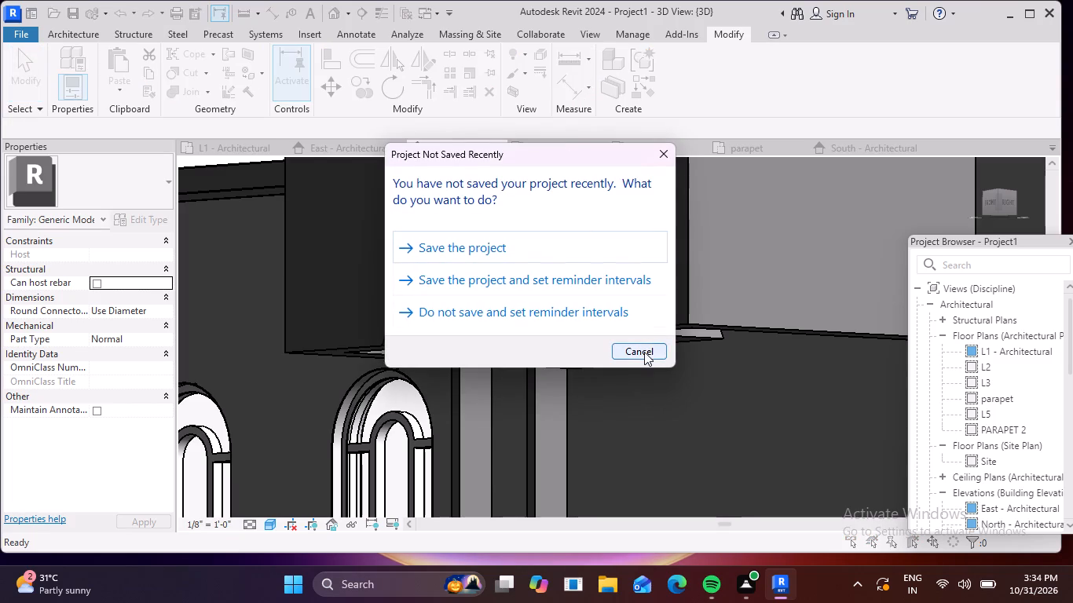
left_click(644, 352)
Examine the finished entrance beam model and how the arched extrusion sits within it.
scroll(578, 342, "down", 6)
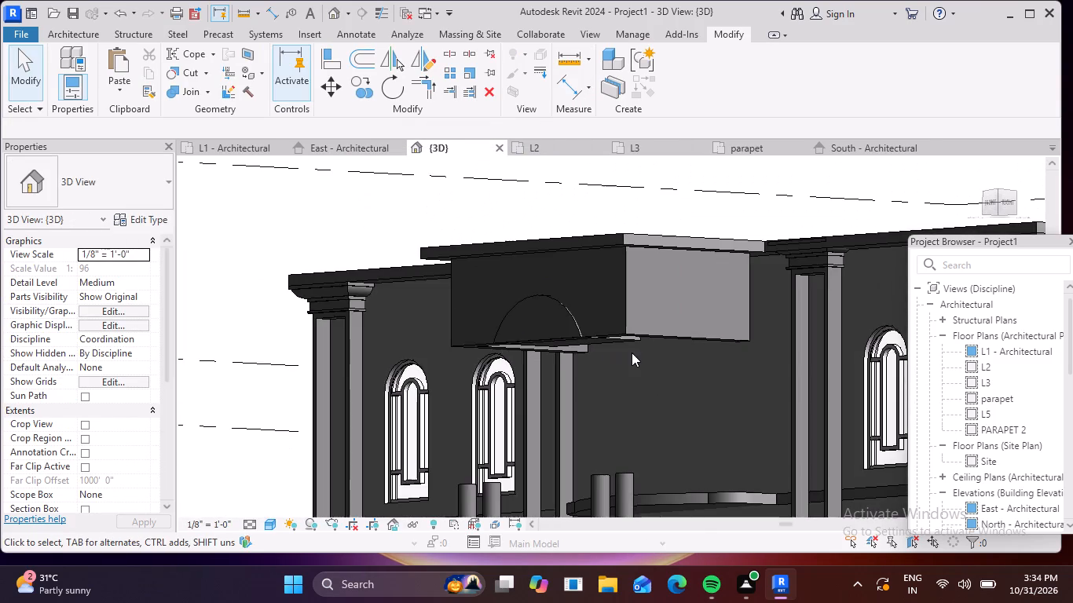
scroll(632, 354, "up", 3)
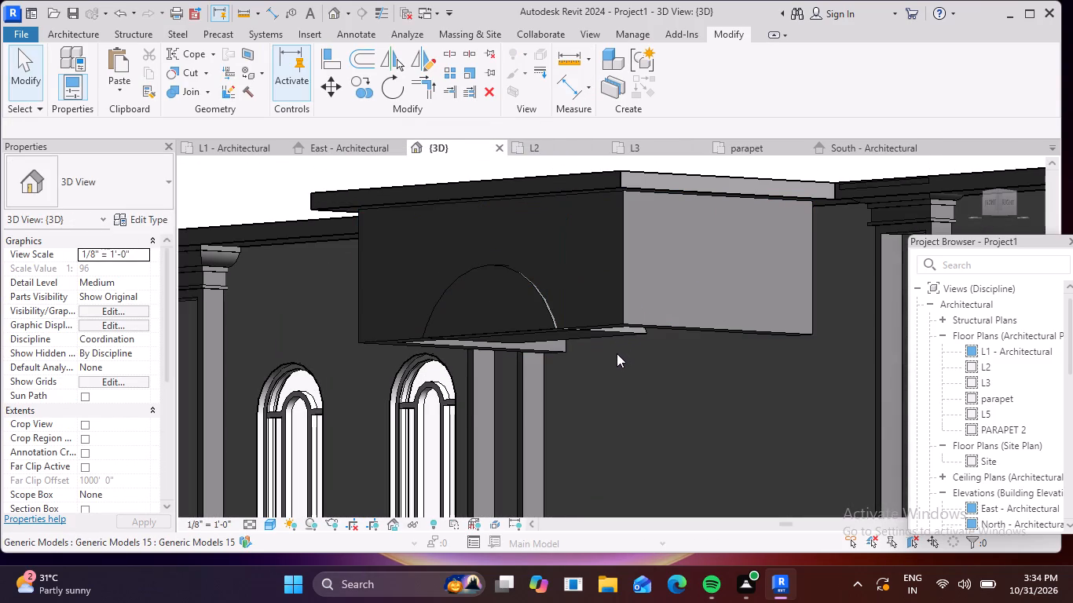
scroll(615, 342, "up", 2)
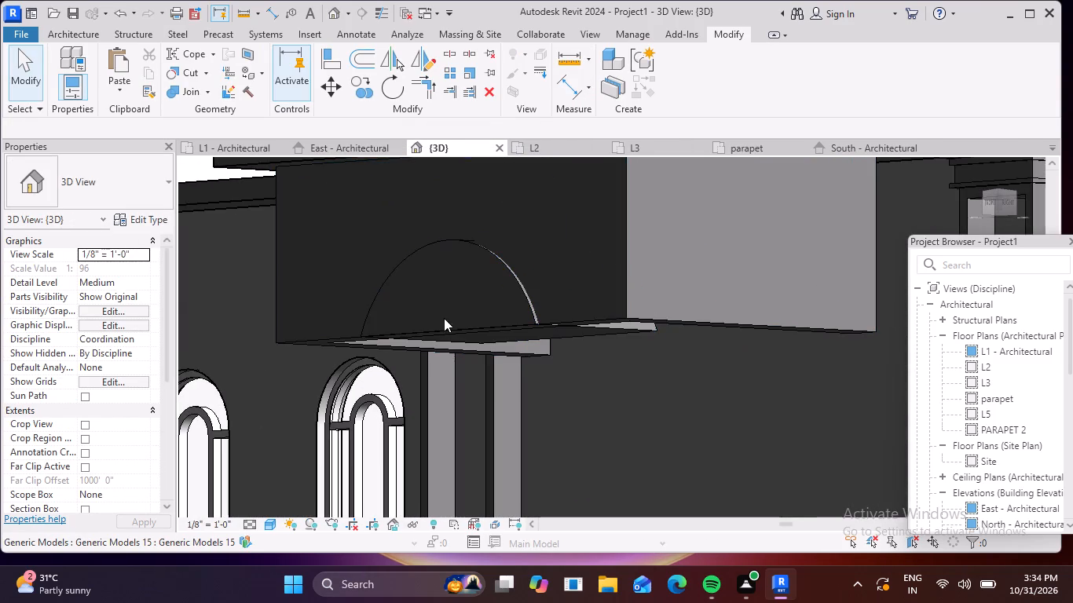
left_click(519, 284)
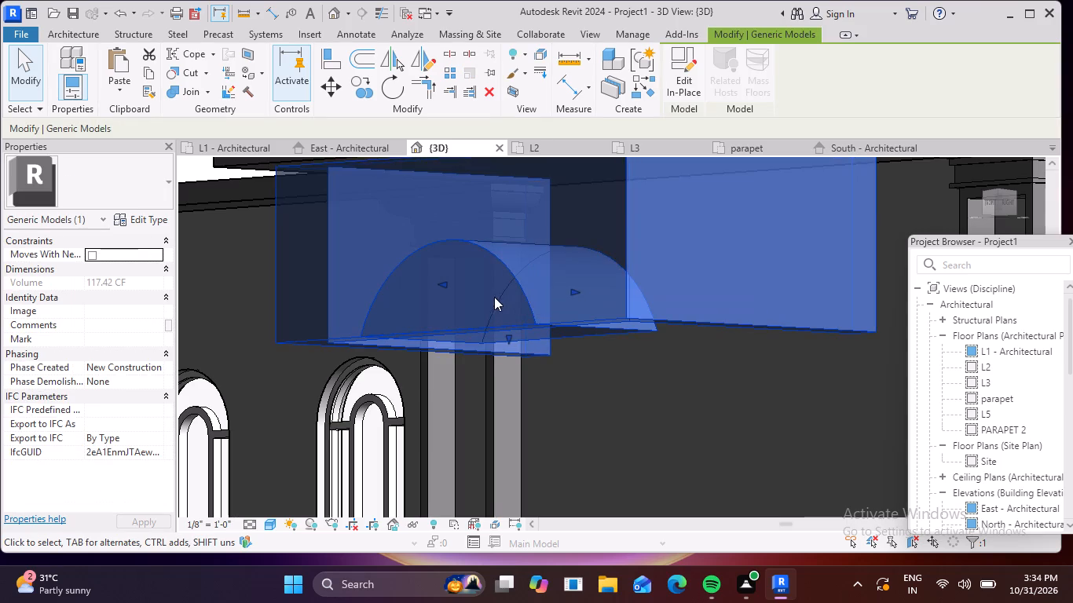
key("Escape")
left_click(460, 290)
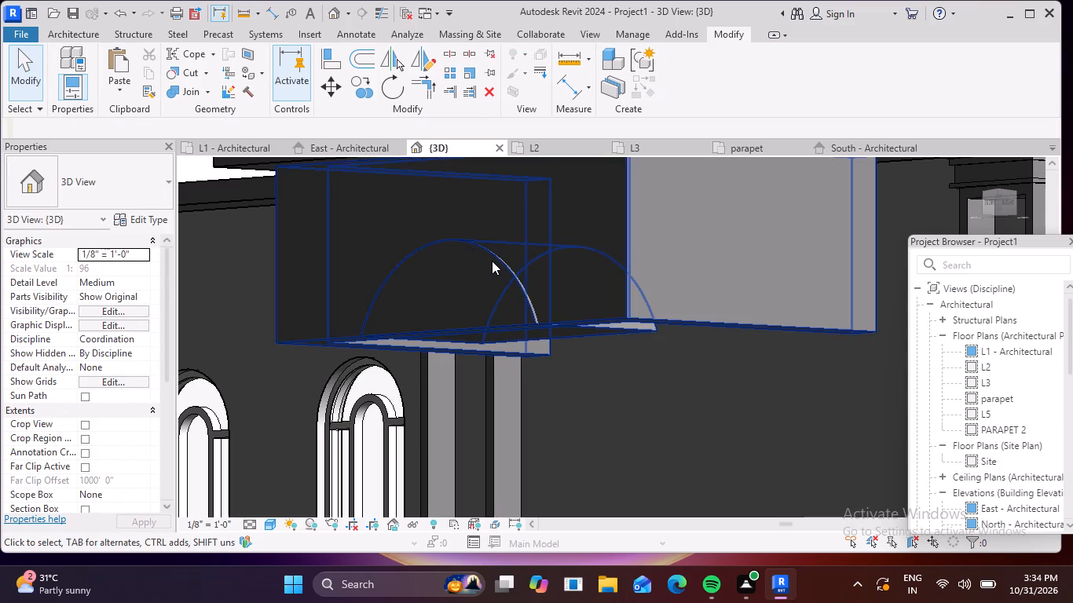
left_click(493, 259)
key("Escape")
Undo the finishing of the in-place beam model and delete the solid arched extrusion from it.
key("Escape")
key("Escape")
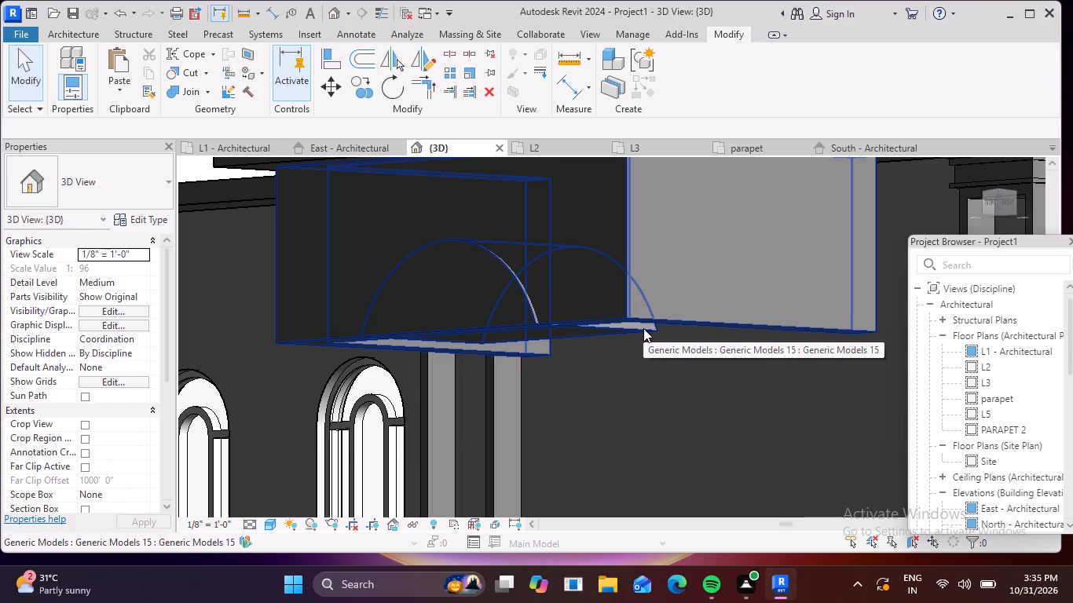
left_click(643, 328)
key("Escape")
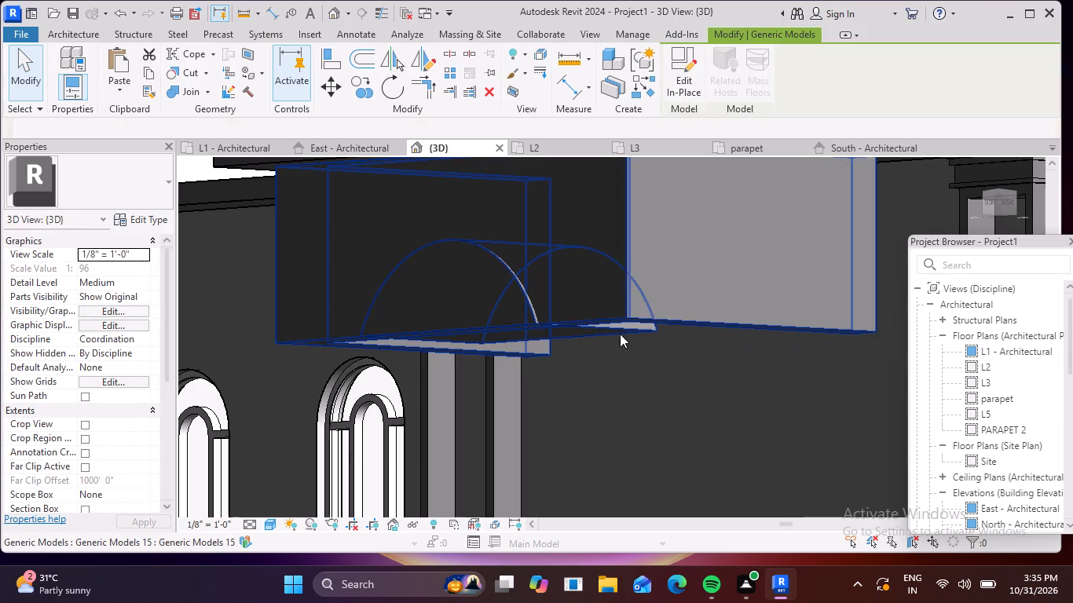
key("Escape")
key("Escape")
scroll(465, 357, "down", 5)
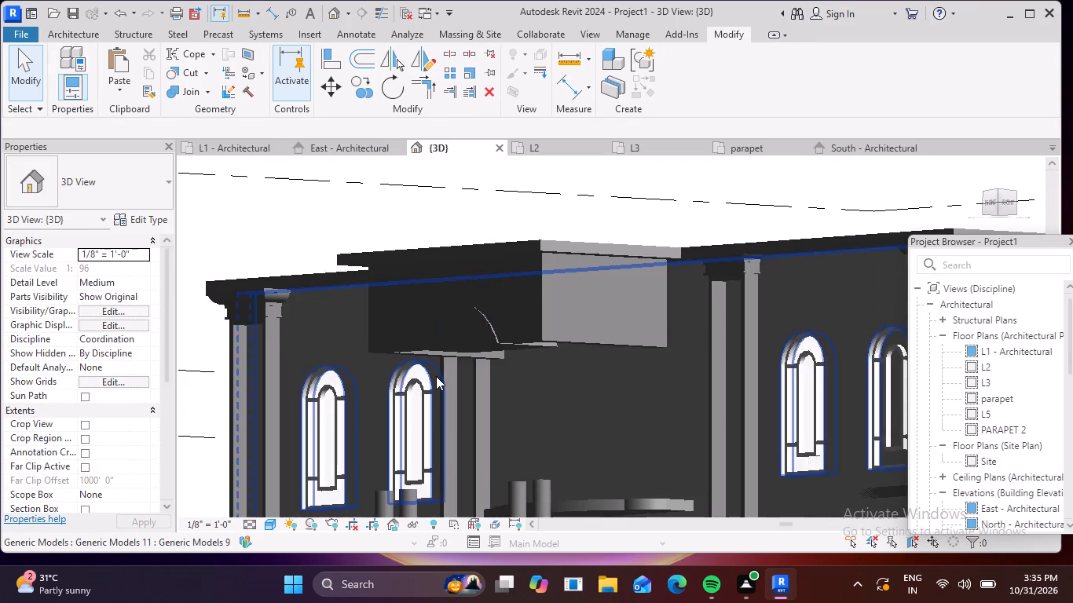
key("ctrl+z")
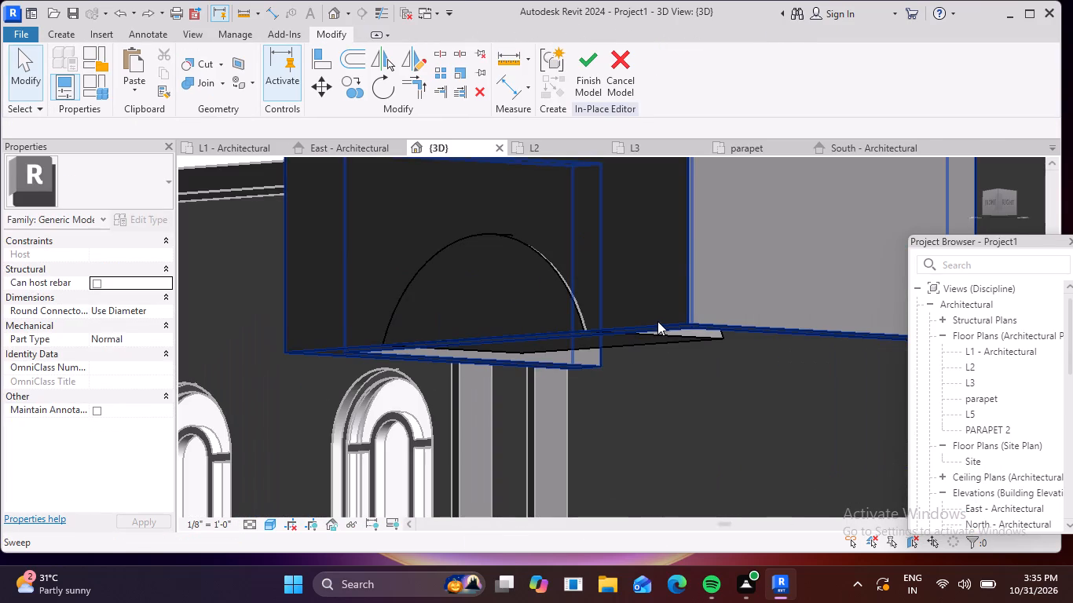
left_click(671, 335)
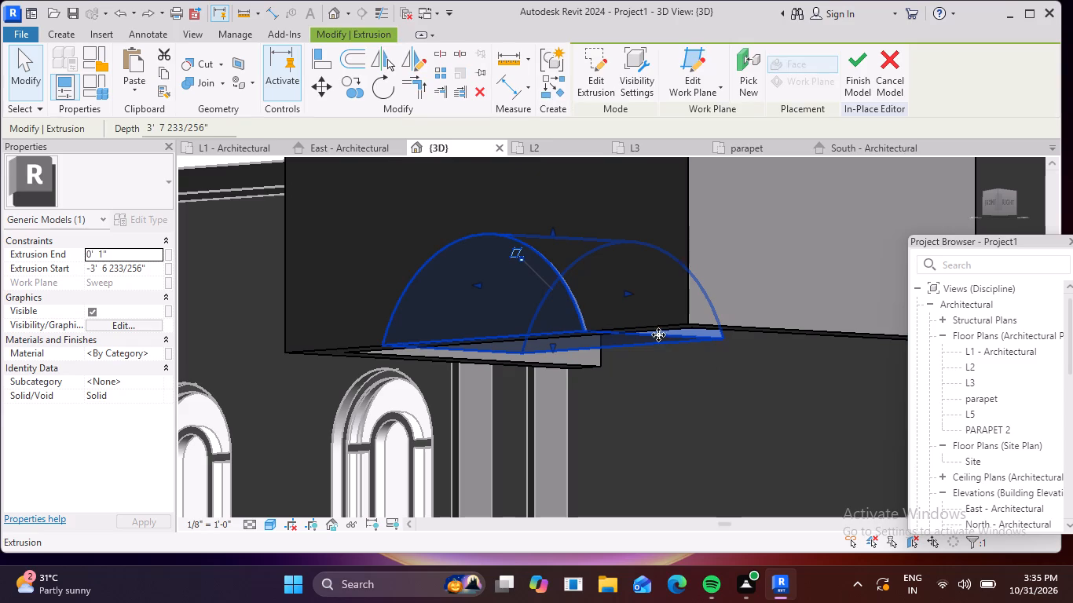
key("Delete")
scroll(627, 342, "down", 3)
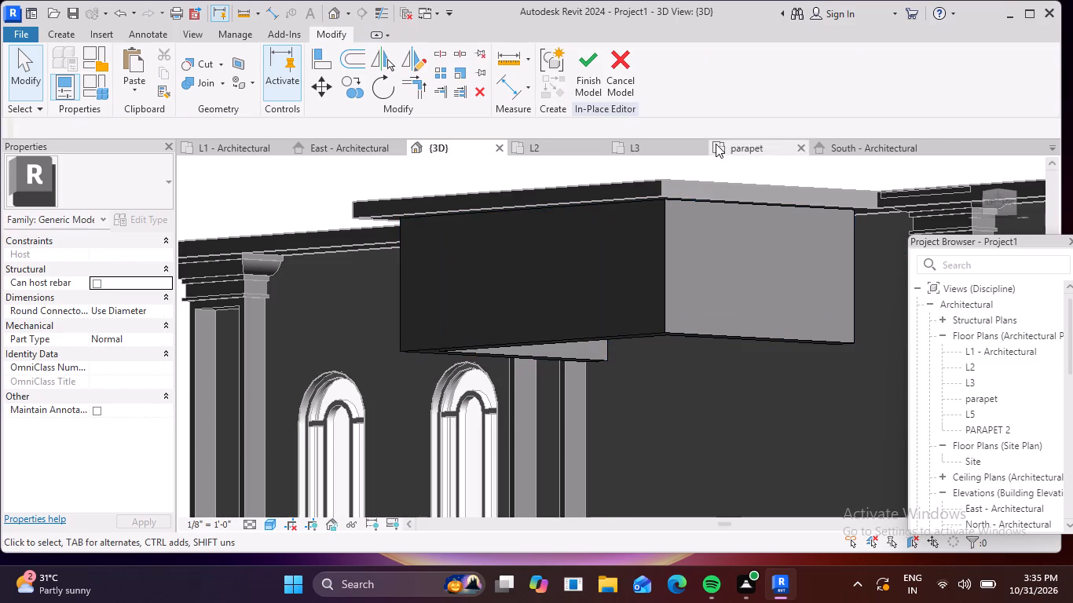
Quit the in-place editing of the entrance beam, discarding the changes made to the family.
left_click(568, 71)
left_click(609, 71)
left_click(590, 72)
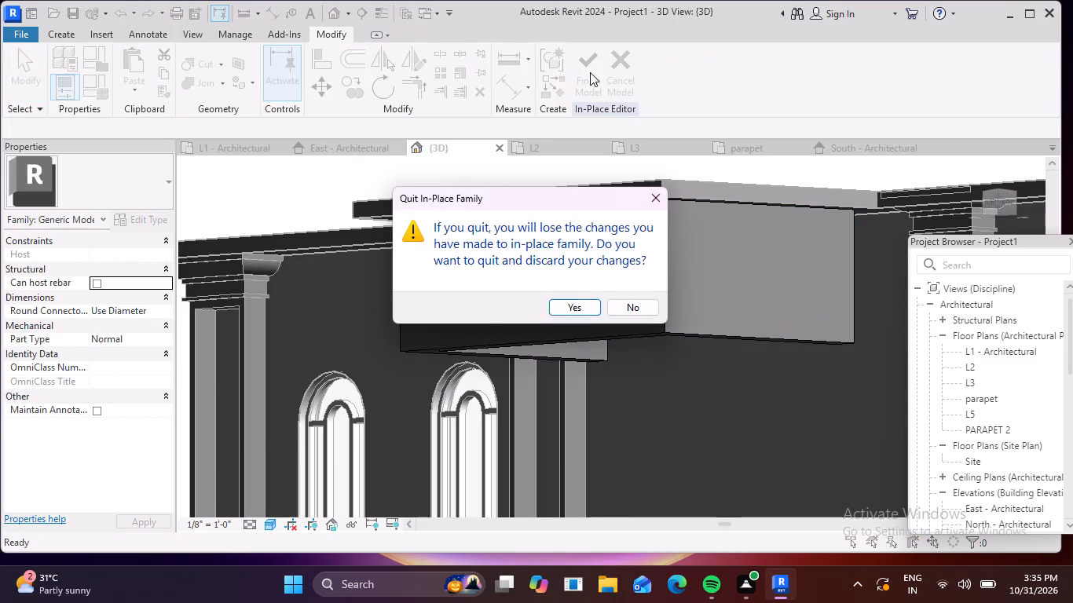
left_click(570, 305)
Set the 3D view to the front and open the plain entrance beam for in-place editing.
scroll(565, 305, "down", 4)
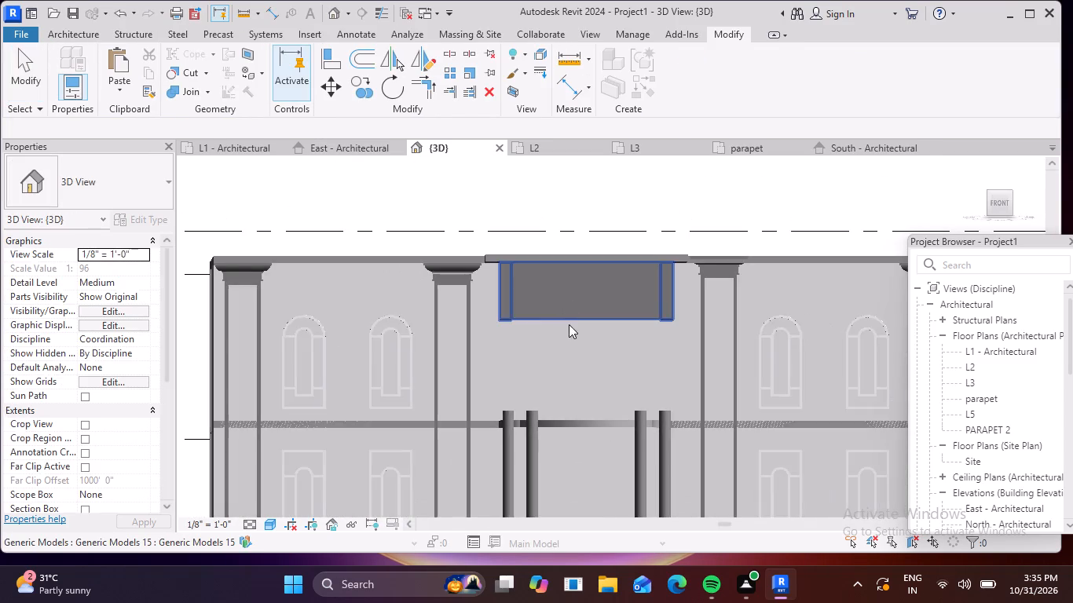
scroll(598, 313, "up", 5)
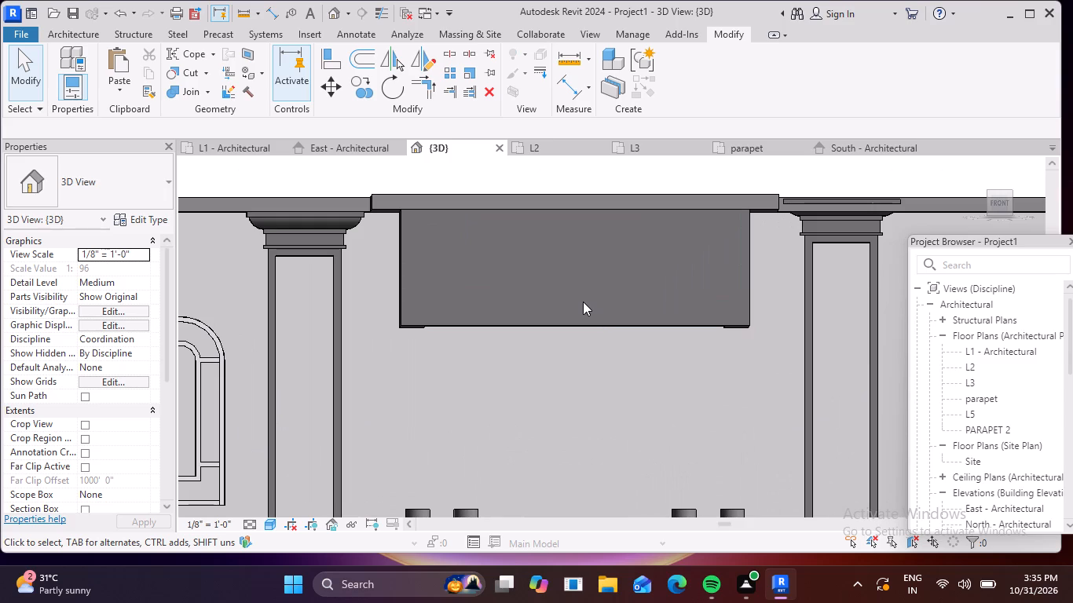
scroll(578, 268, "down", 3)
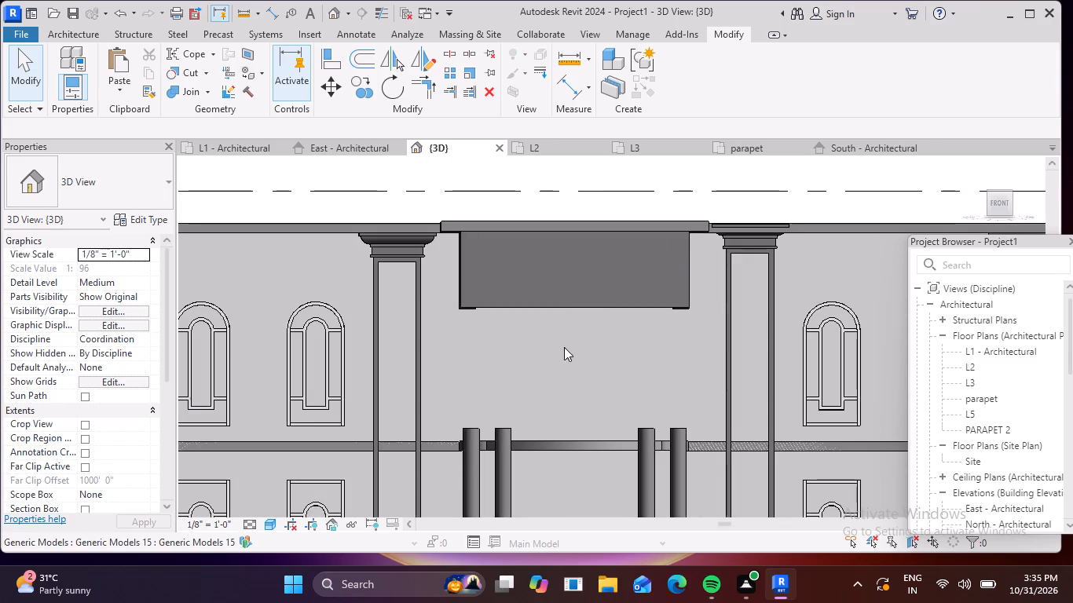
middle_click_drag(572, 375, 576, 418, "shift")
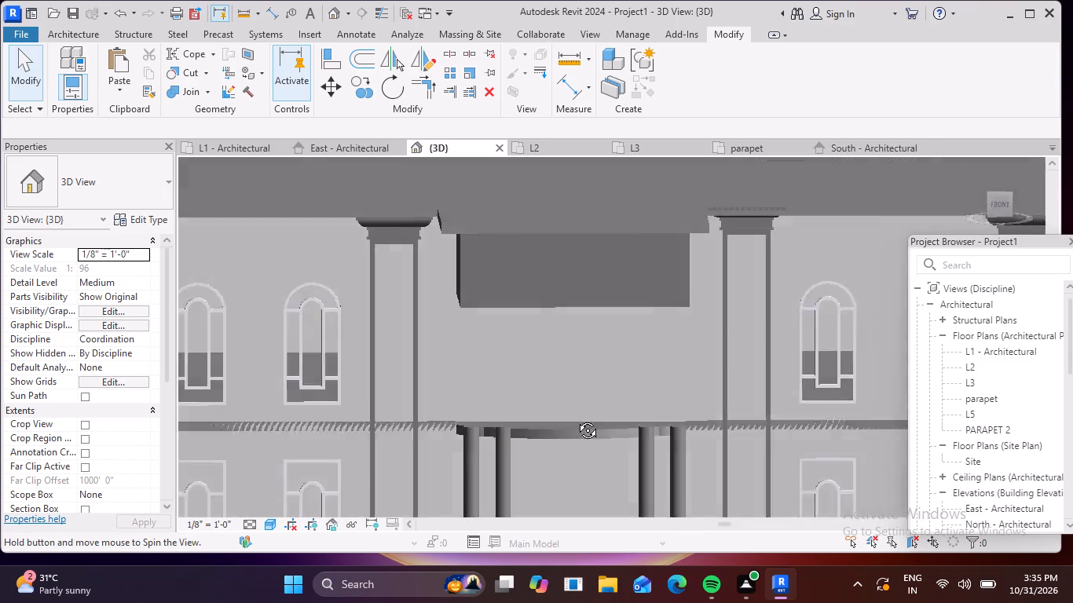
middle_click_drag(576, 418, 570, 353, "shift")
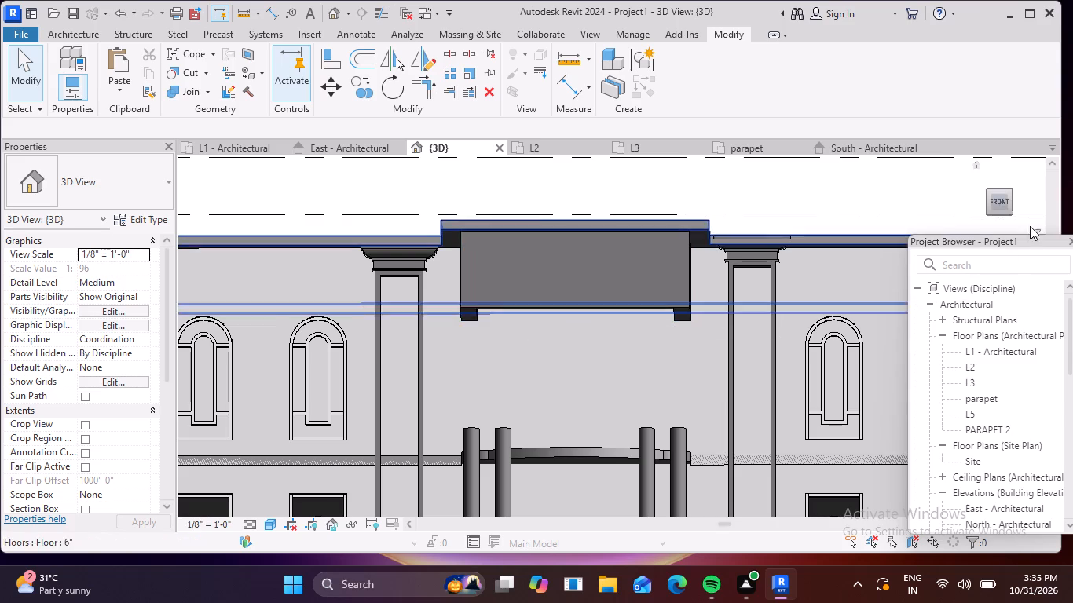
left_click(997, 202)
scroll(373, 265, "up", 5)
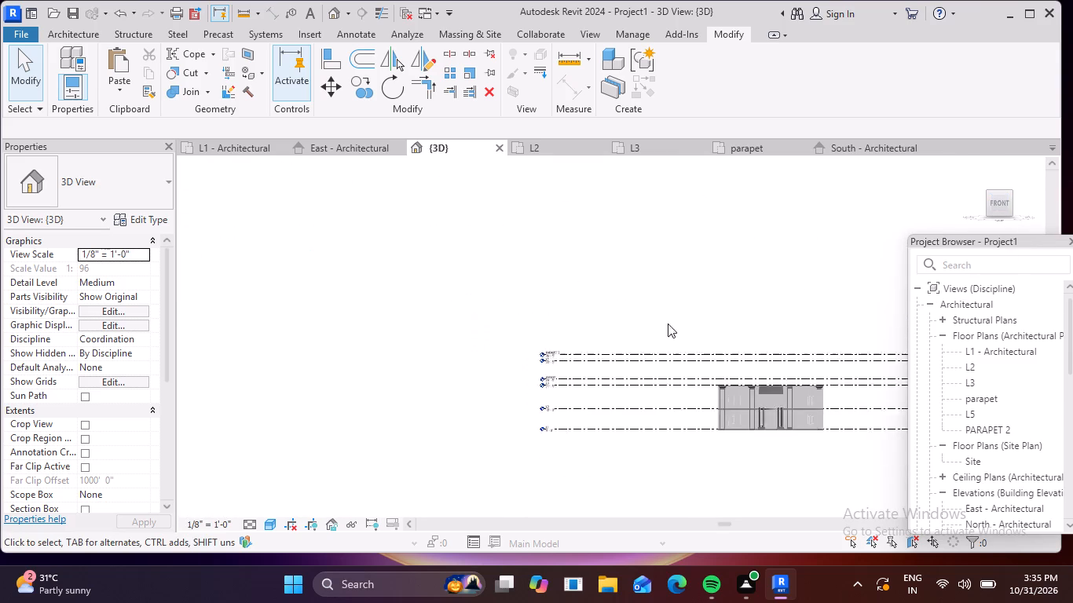
scroll(768, 408, "up", 8)
middle_click_drag(666, 377, 491, 356)
scroll(661, 381, "up", 6)
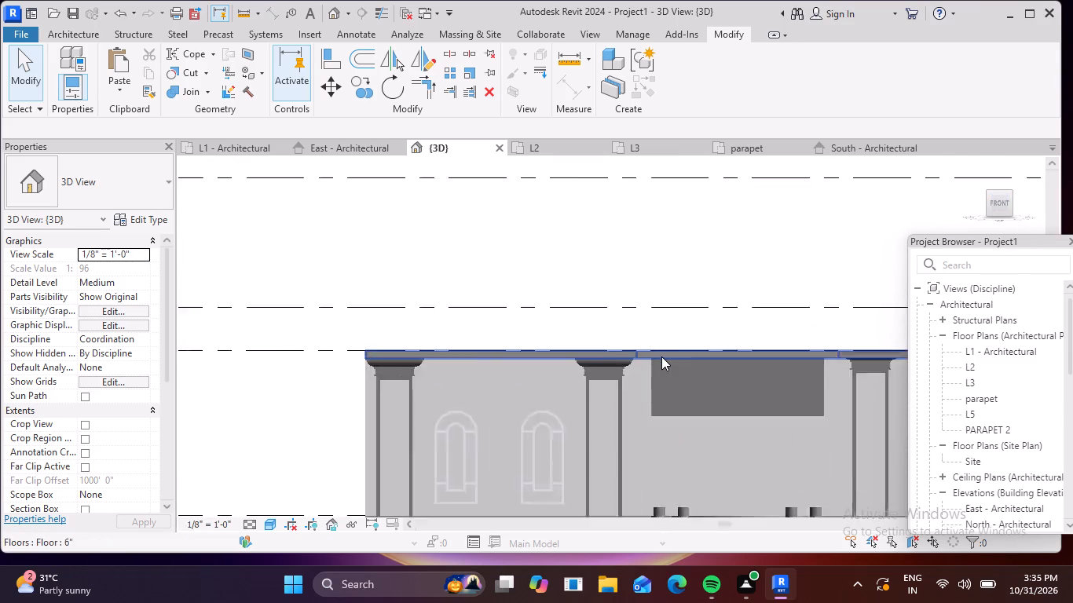
scroll(661, 356, "up", 1)
middle_click_drag(701, 375, 524, 307)
scroll(544, 325, "up", 5)
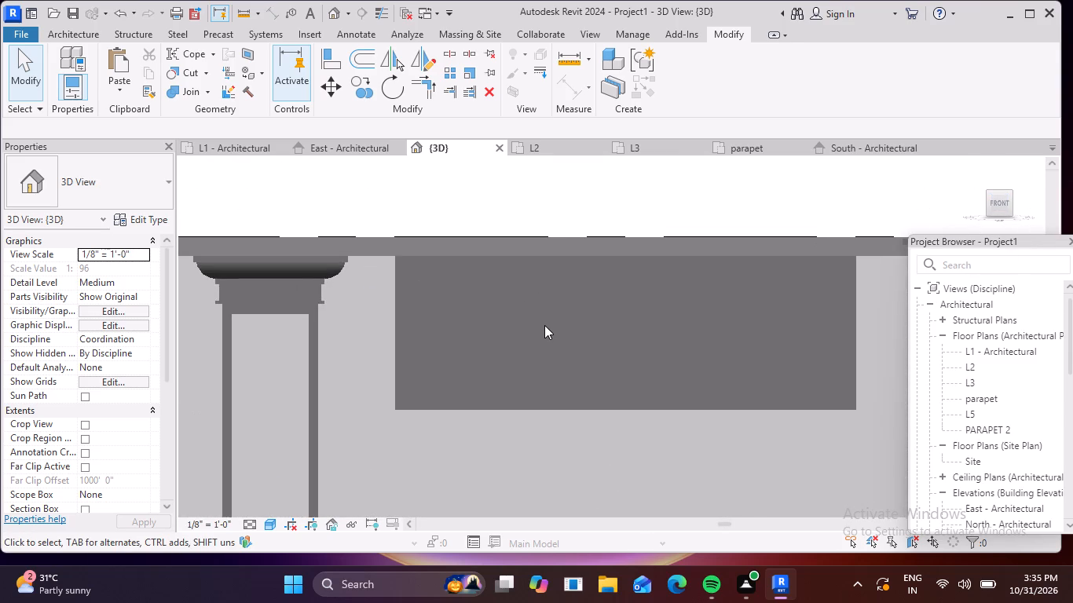
middle_click_drag(555, 339, 481, 336)
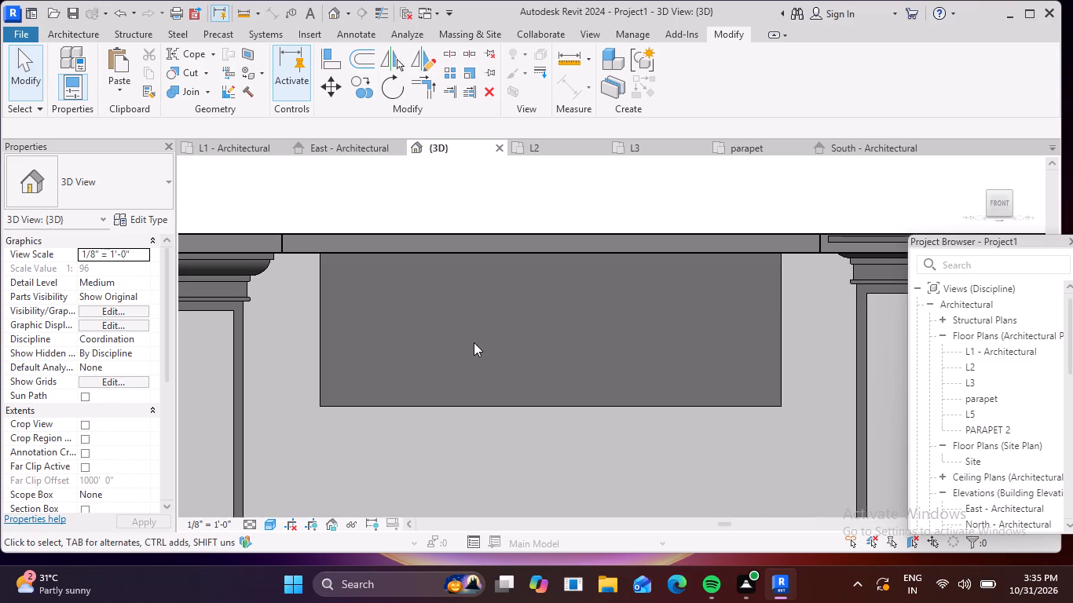
left_click(320, 321)
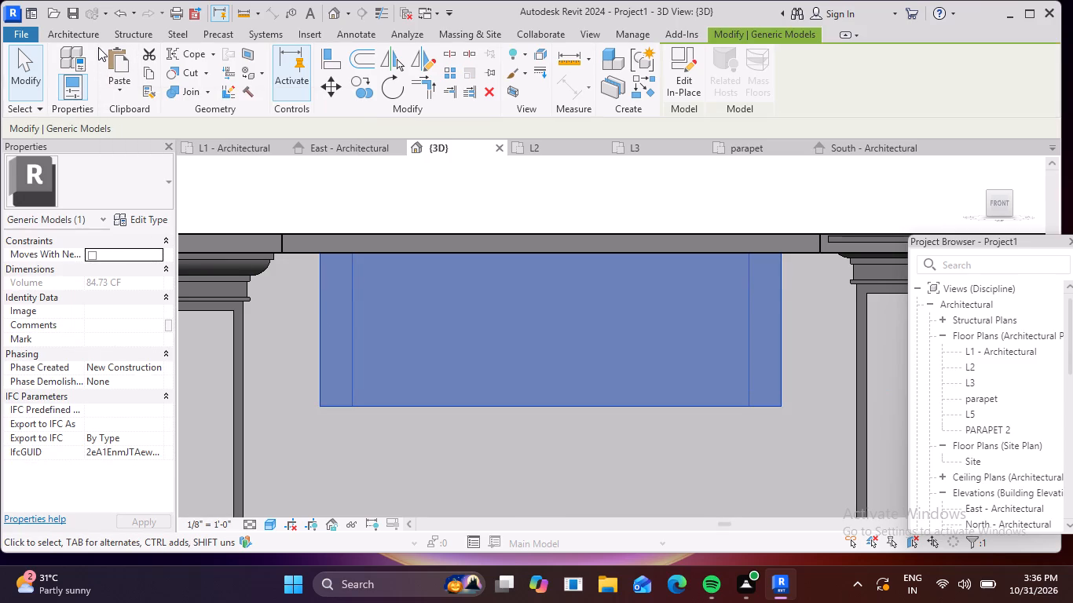
left_click(678, 79)
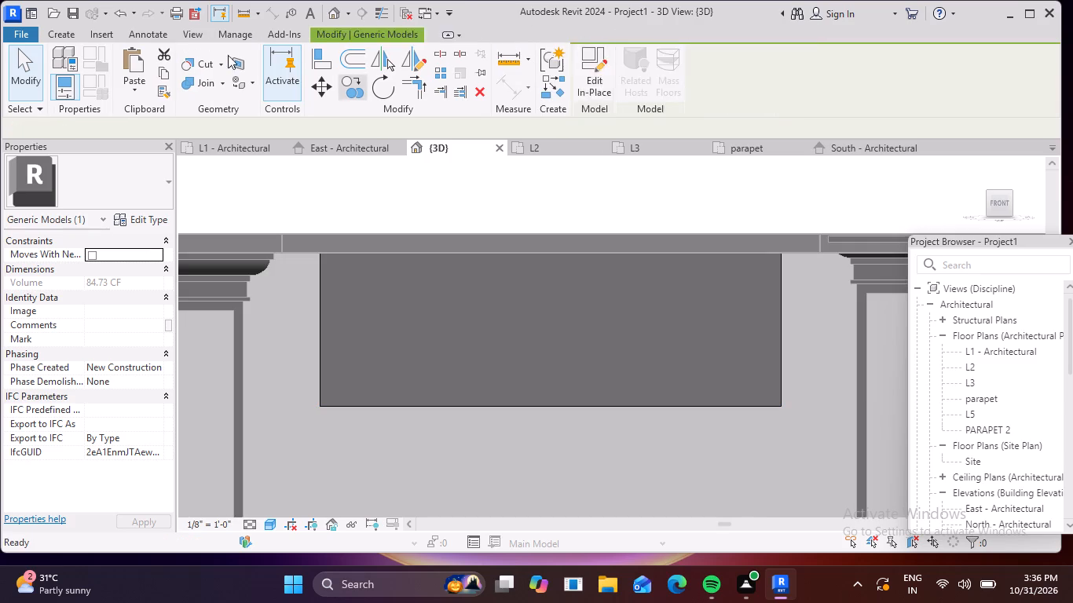
Start a void extrusion in the beam model and set its work plane by picking the beam's end face.
left_click(82, 31)
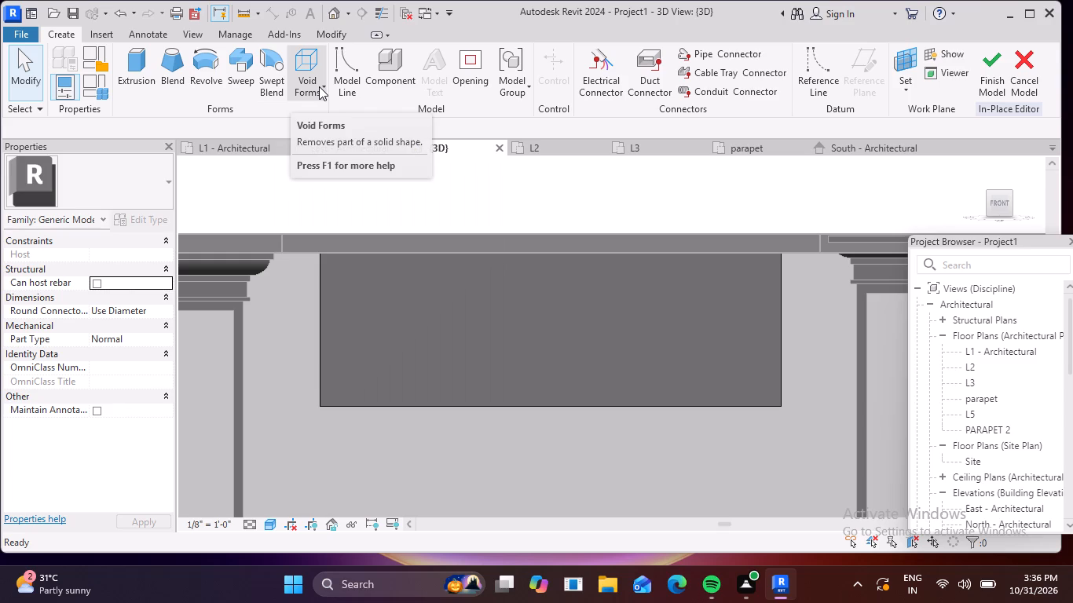
left_click(319, 86)
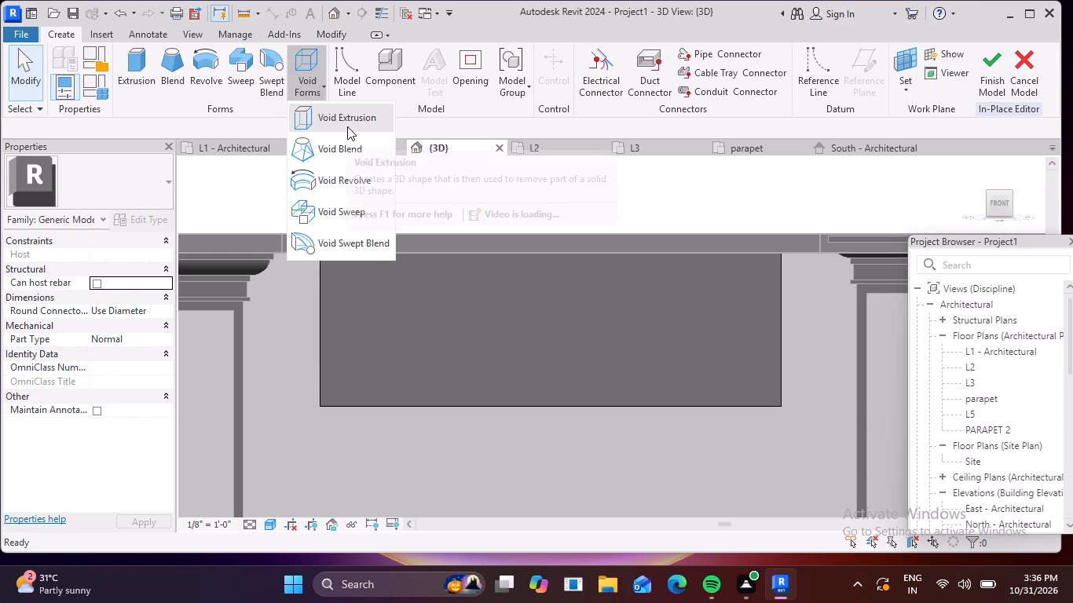
left_click(350, 122)
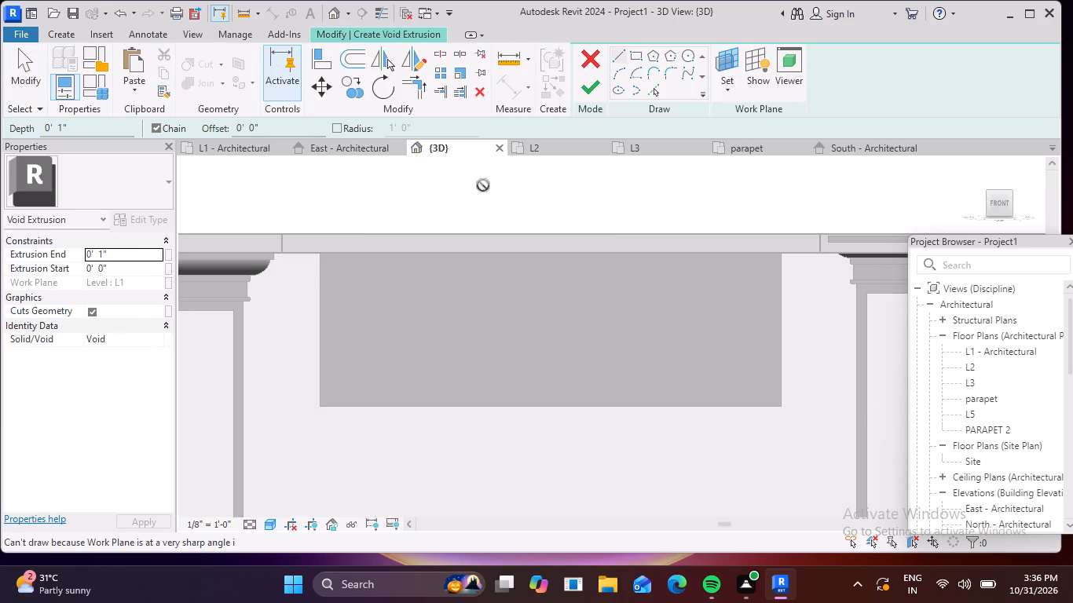
left_click(721, 81)
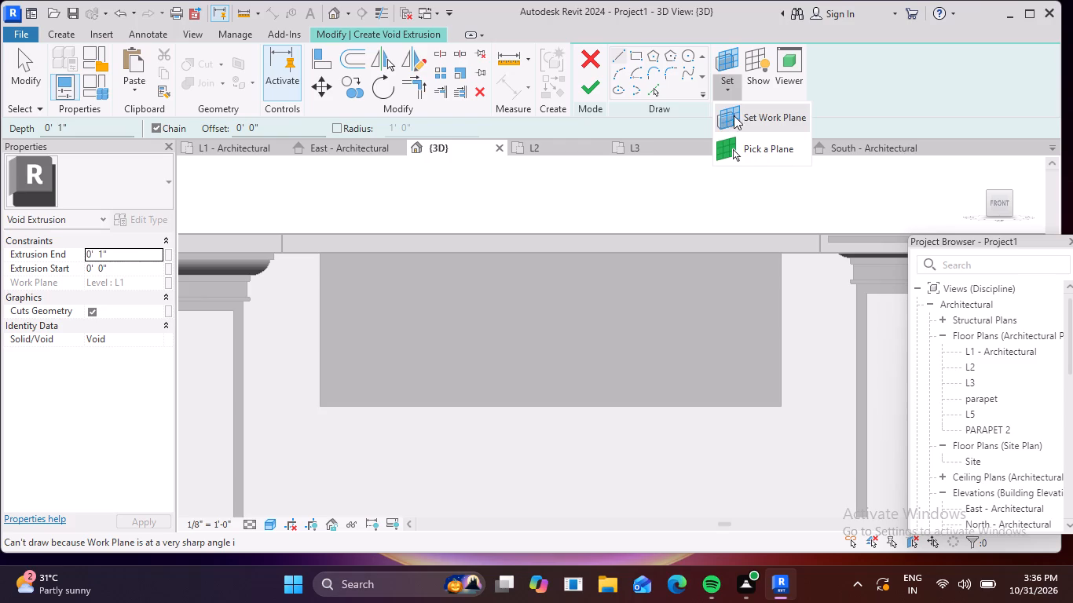
left_click(735, 115)
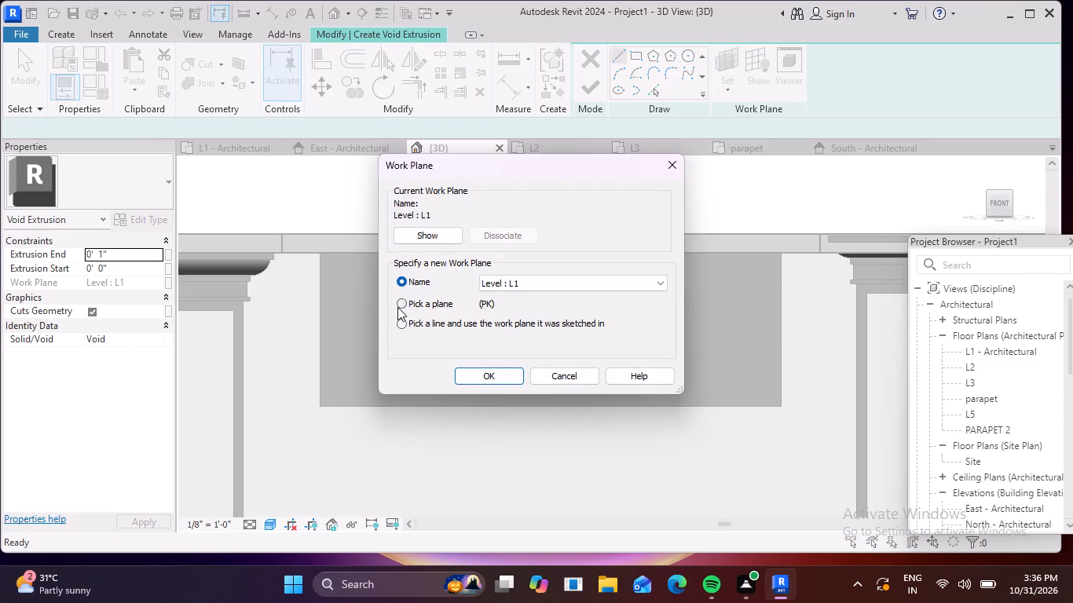
left_click(402, 301)
left_click(485, 375)
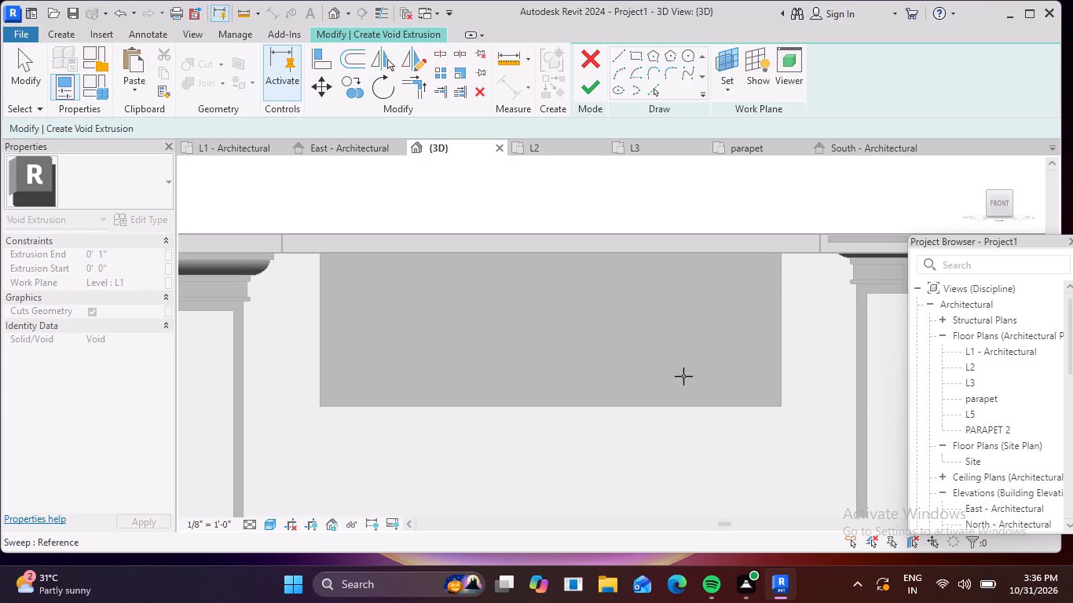
left_click(756, 384)
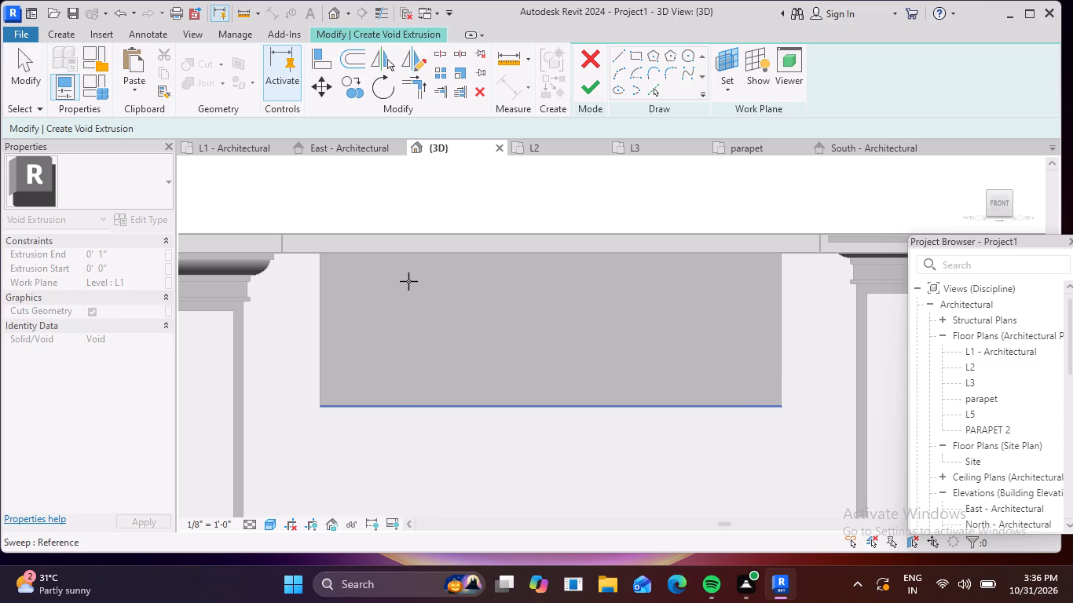
left_click(780, 326)
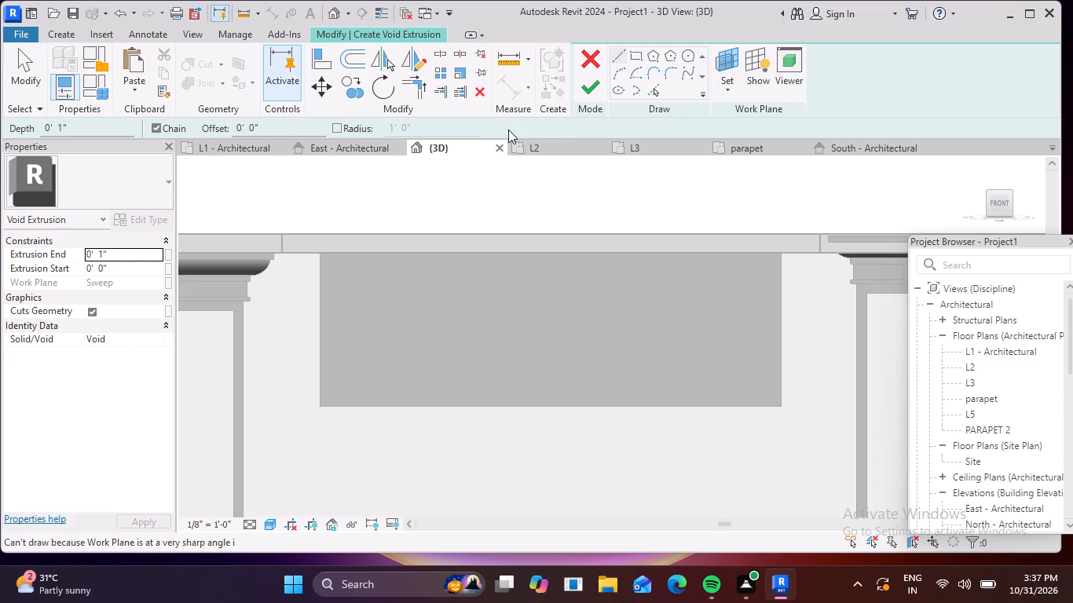
Sketch a void profile line by picking the beam's vertical edge with a 3' 0" offset.
left_click(648, 93)
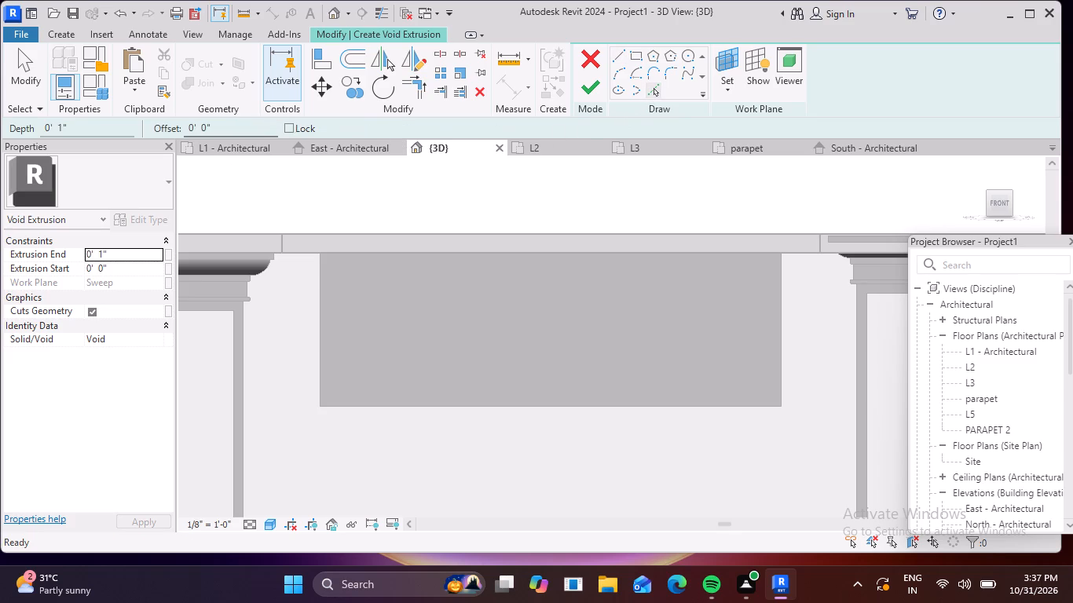
left_click(227, 127)
key("BackSpace")
key("BackSpace")
key("BackSpace")
key("BackSpace")
key("BackSpace")
key("BackSpace")
key("3")
key("apostrophe")
key("Return")
left_click(323, 321)
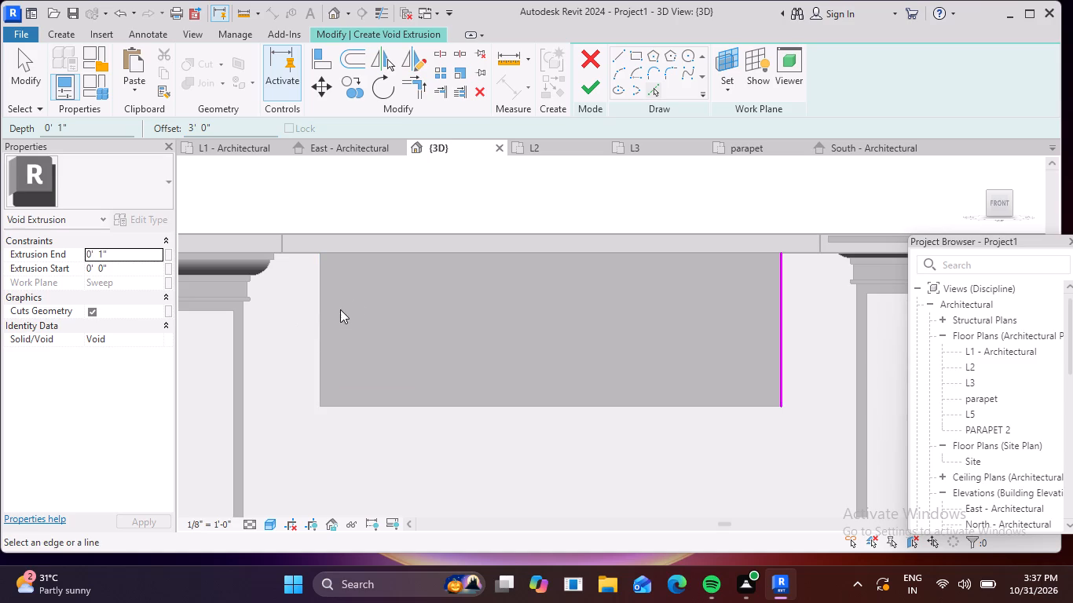
left_click(741, 312)
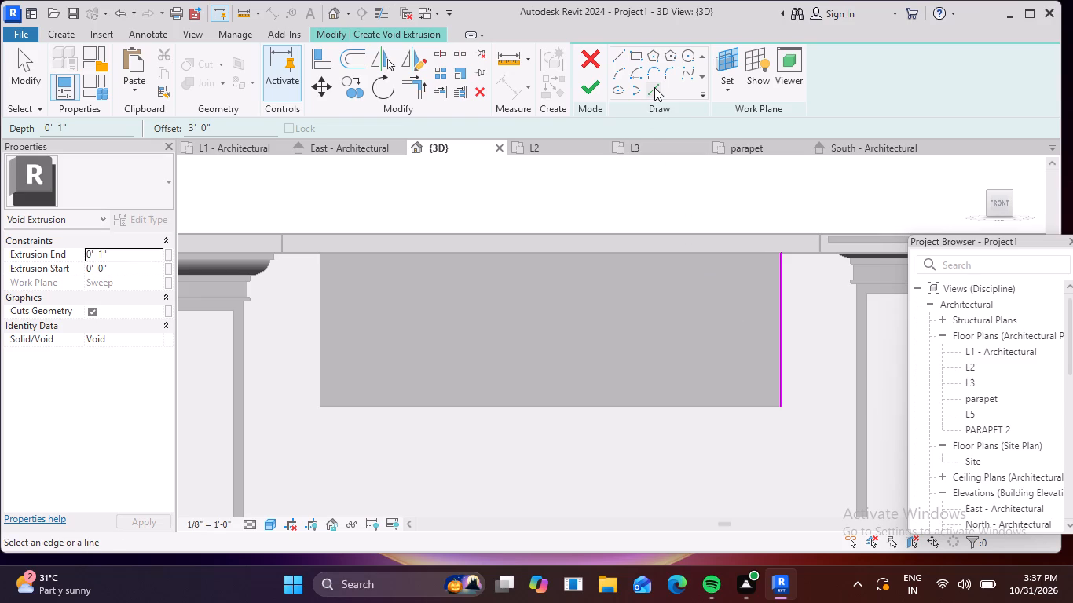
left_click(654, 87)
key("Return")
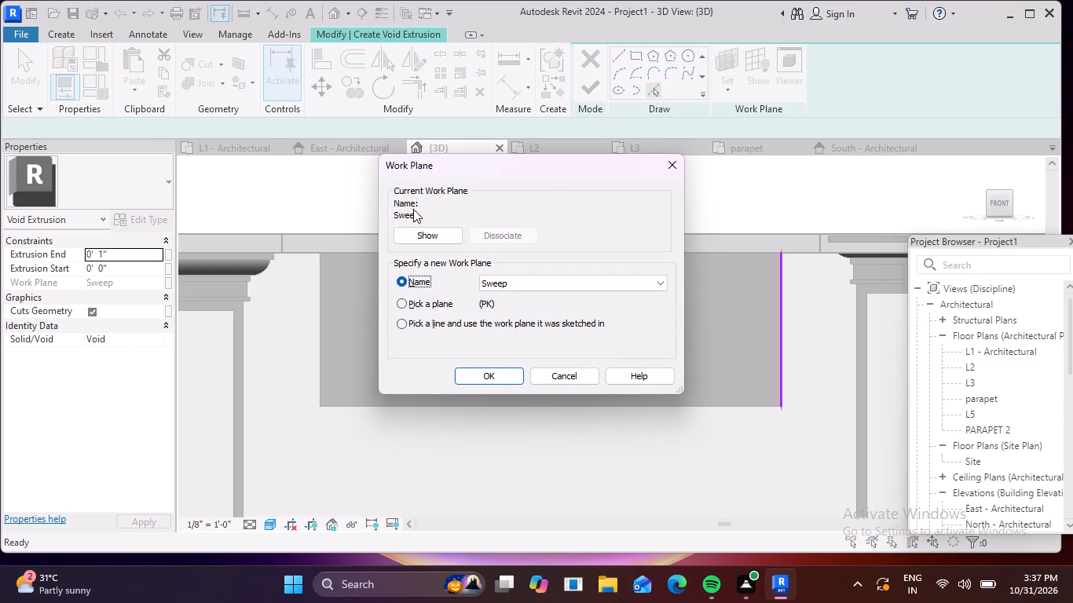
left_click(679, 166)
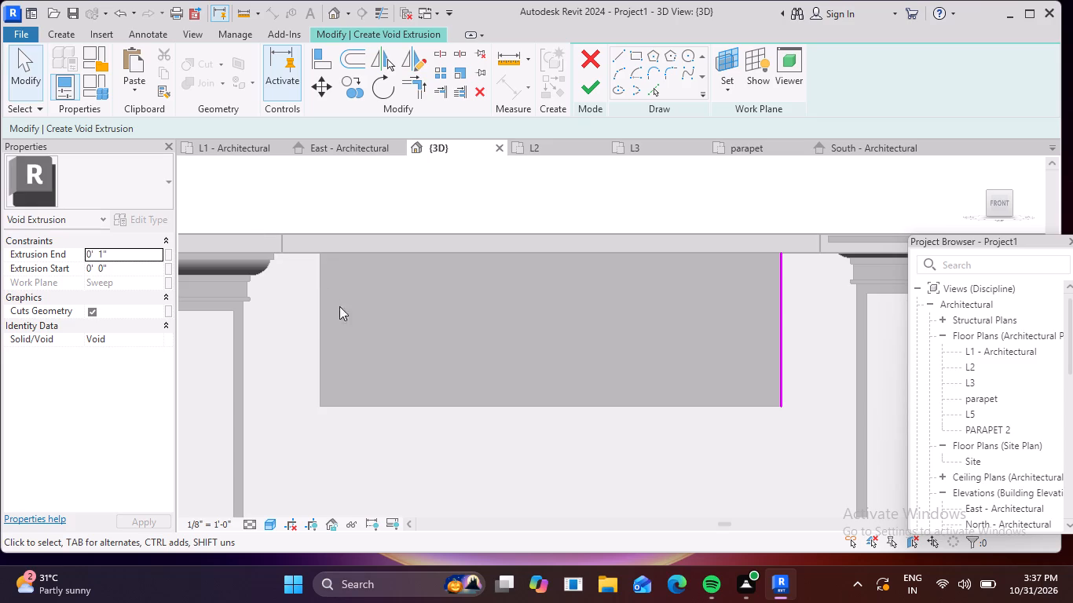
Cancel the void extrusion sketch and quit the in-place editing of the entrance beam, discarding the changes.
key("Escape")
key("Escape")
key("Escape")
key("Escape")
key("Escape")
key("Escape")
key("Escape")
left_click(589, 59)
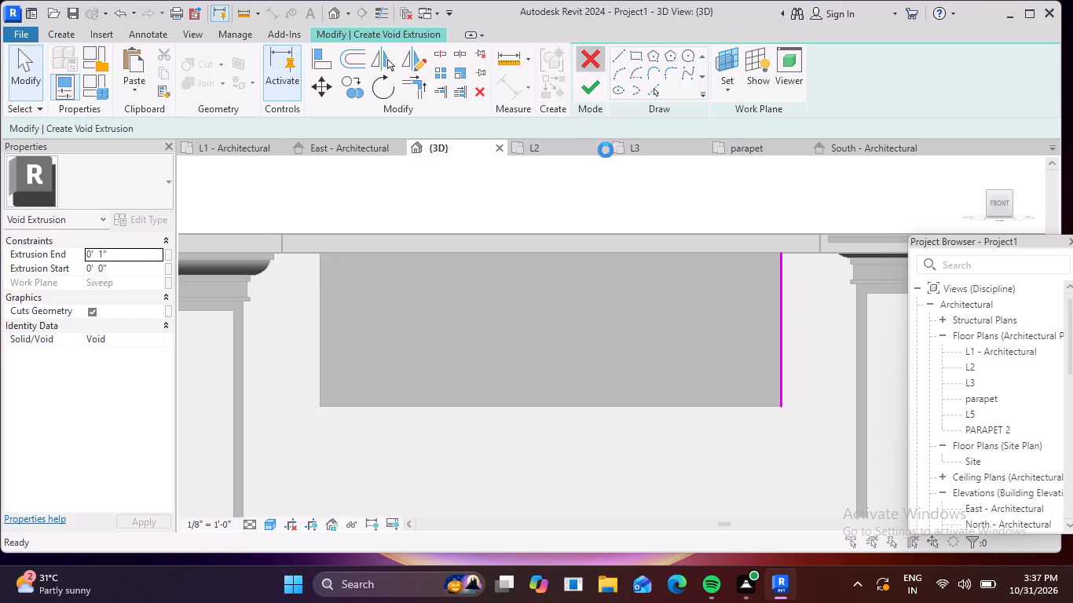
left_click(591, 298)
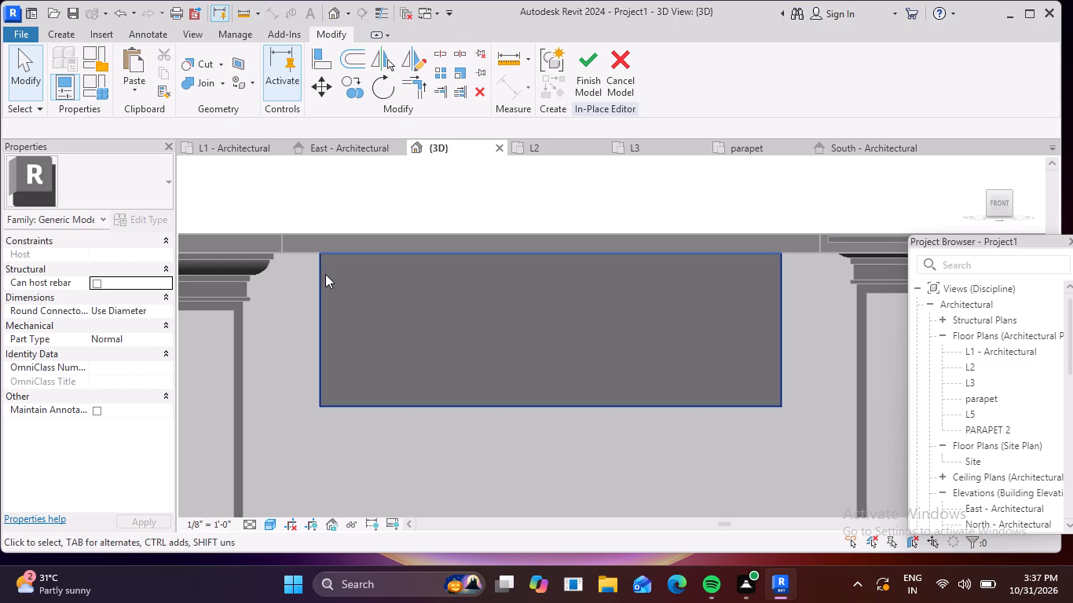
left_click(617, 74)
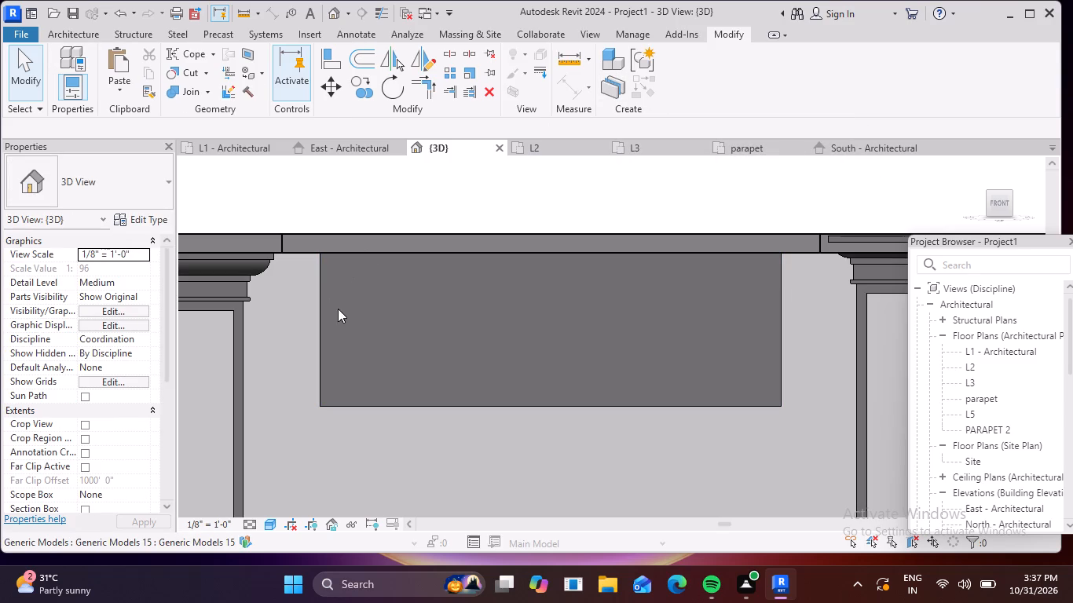
Reopen the entrance beam for in-place editing and start a void extrusion with its work plane picked from the beam's front face.
left_click(318, 268)
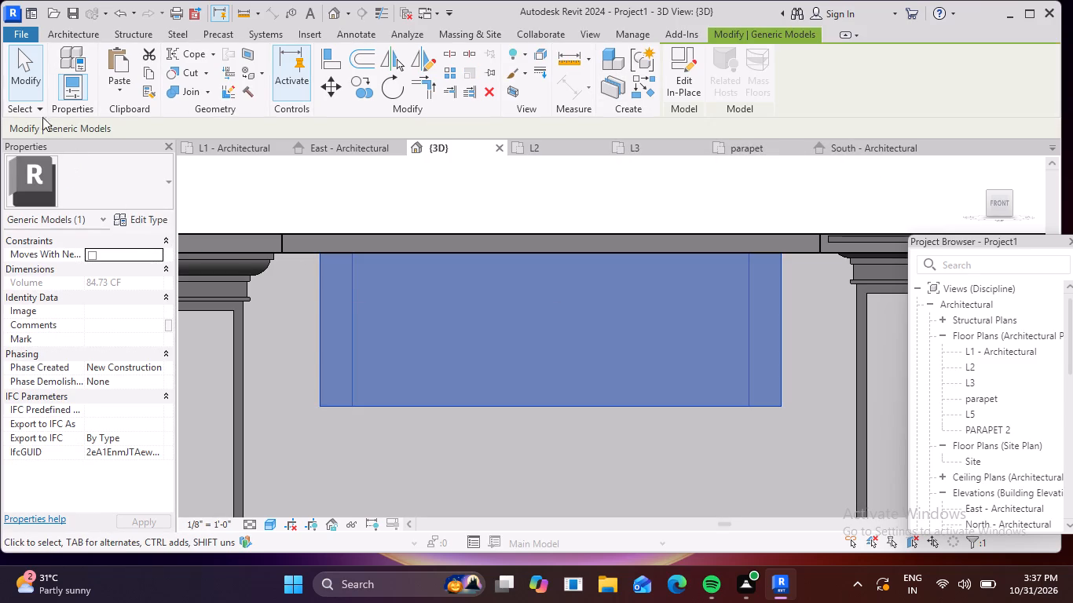
left_click(686, 75)
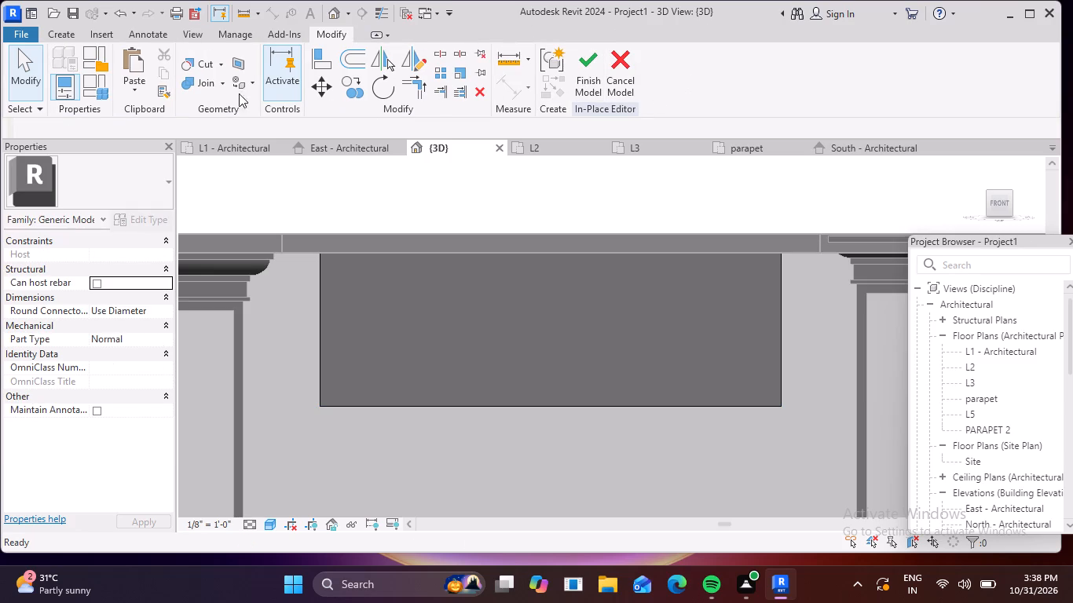
left_click(61, 28)
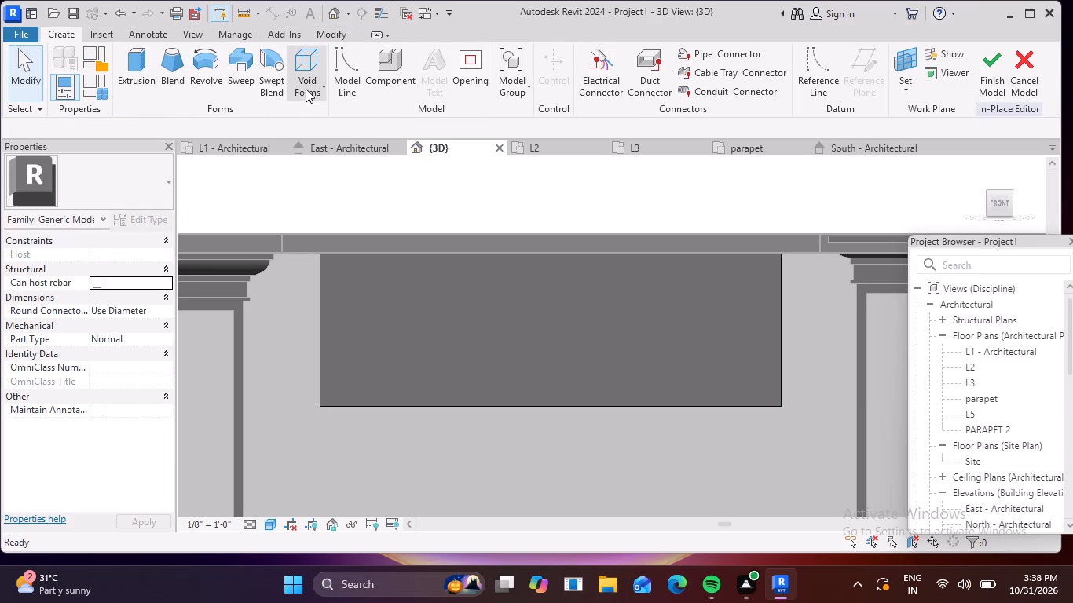
left_click(306, 89)
left_click(314, 117)
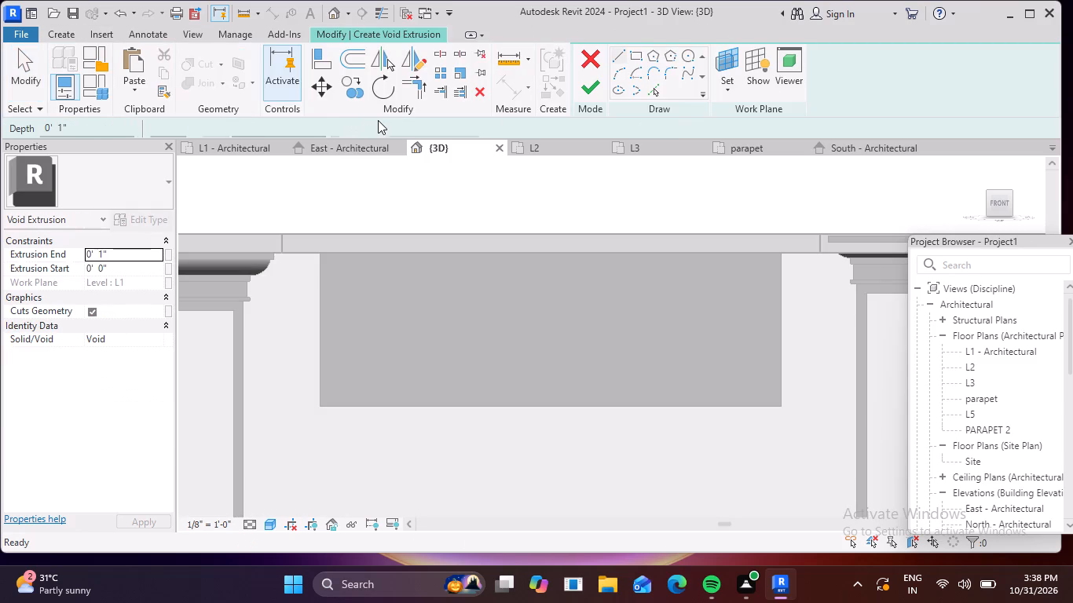
left_click(728, 69)
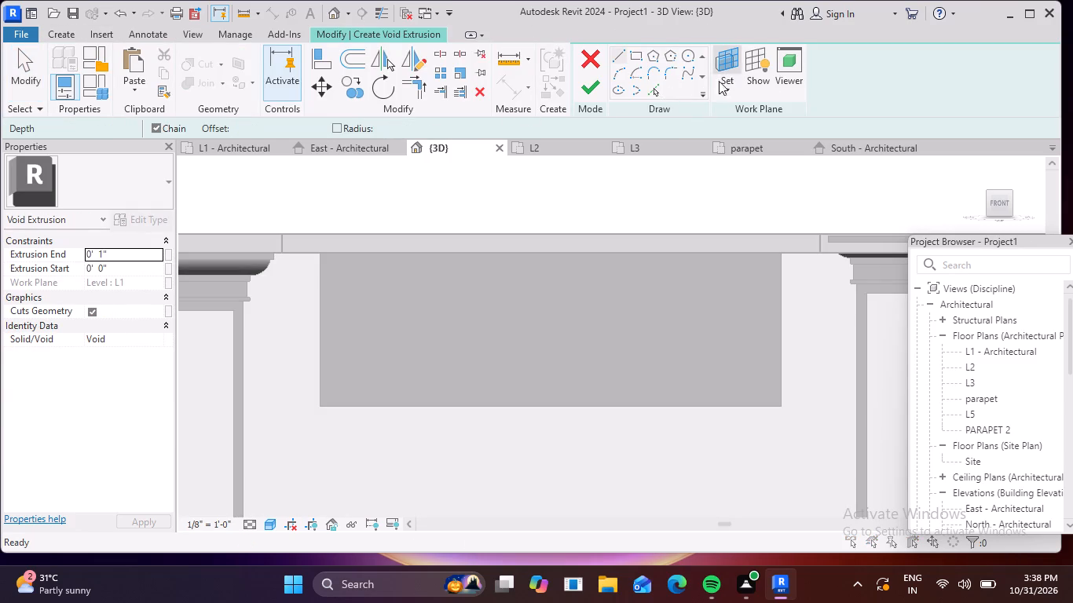
left_click(397, 305)
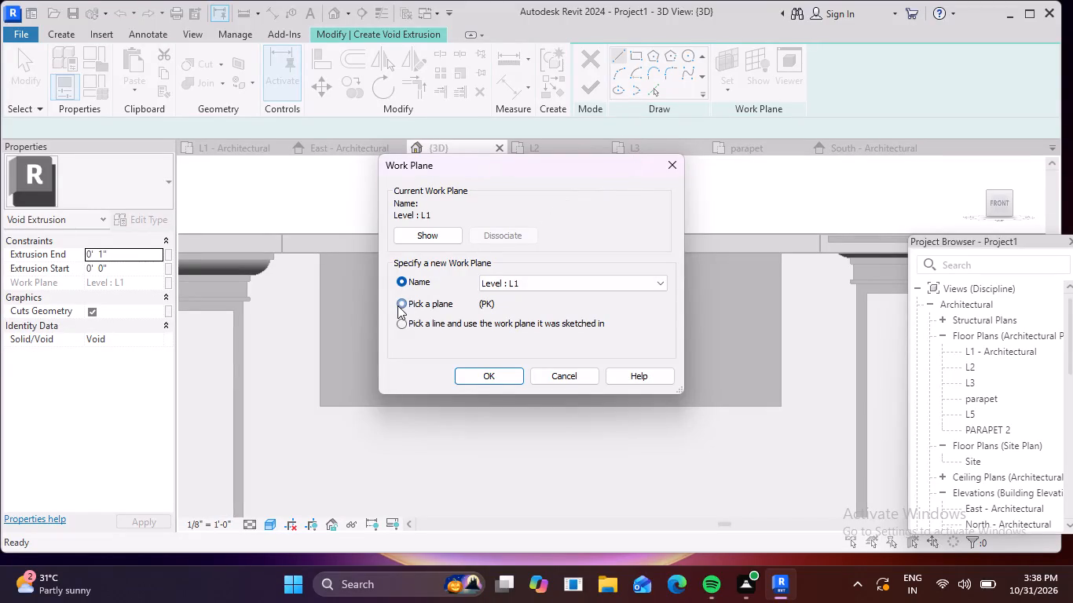
left_click(480, 371)
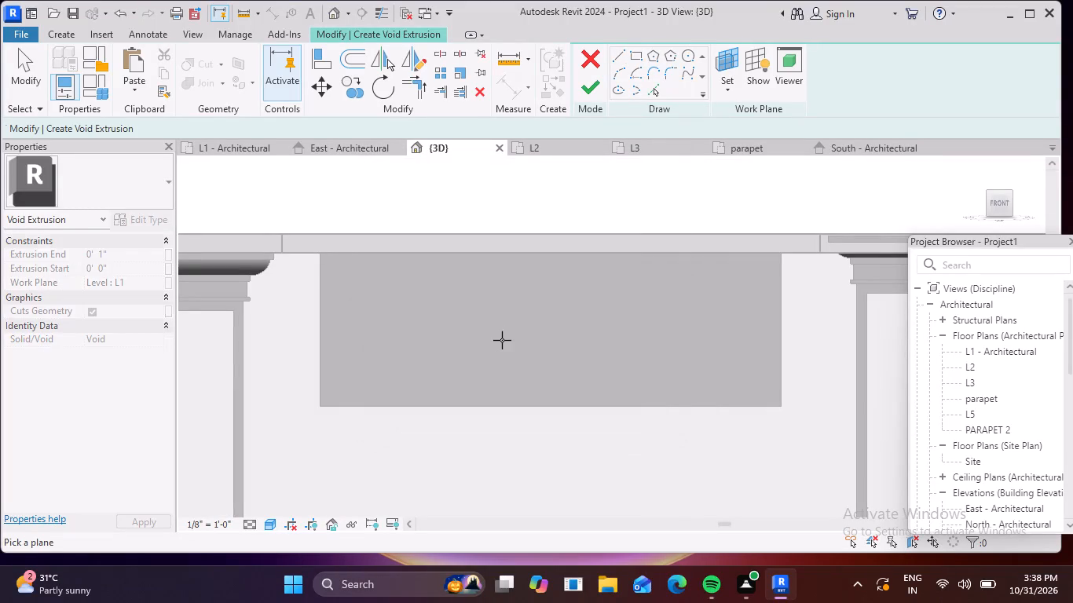
left_click(327, 395)
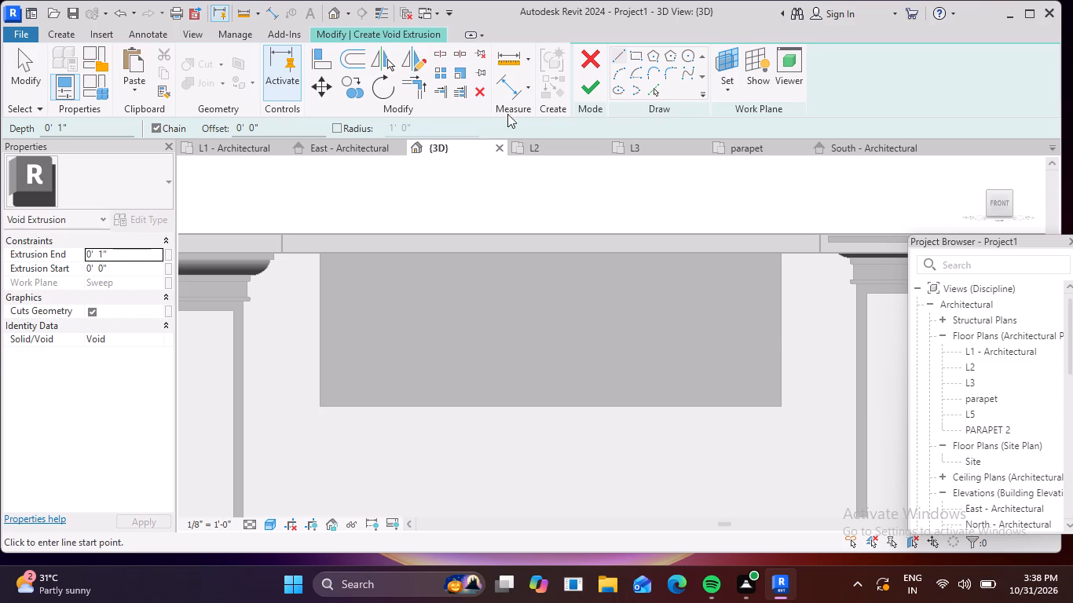
Sketch two vertical guide lines inside the beam by picking both of its vertical edges with a 3' 0" offset.
left_click(651, 93)
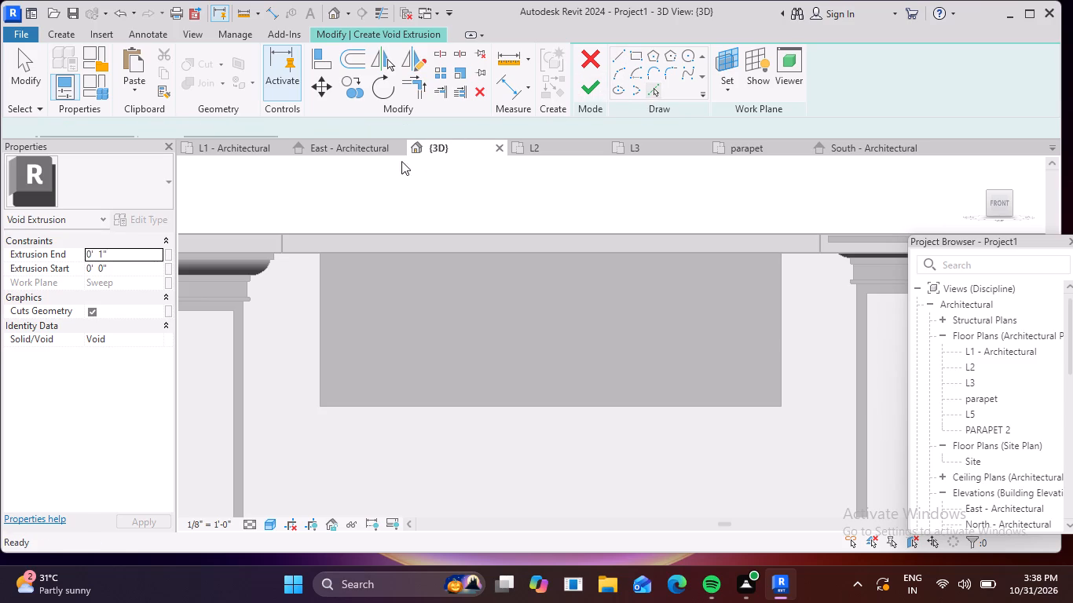
left_click(246, 126)
key("BackSpace")
key("BackSpace")
key("BackSpace")
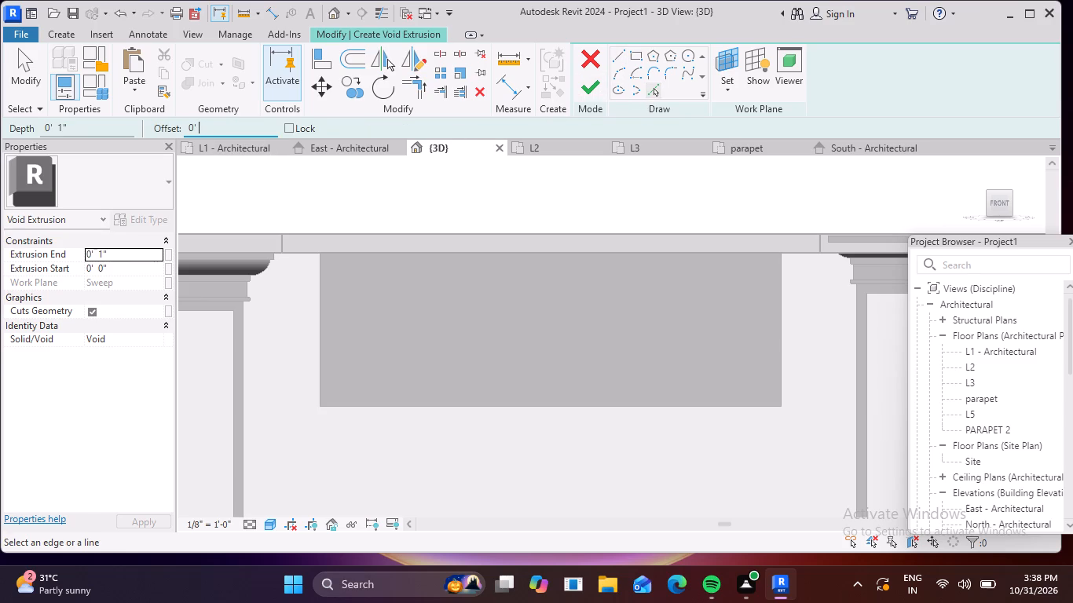
key("BackSpace")
key("BackSpace")
key("BackSpace")
key("3")
key("apostrophe")
key("Return")
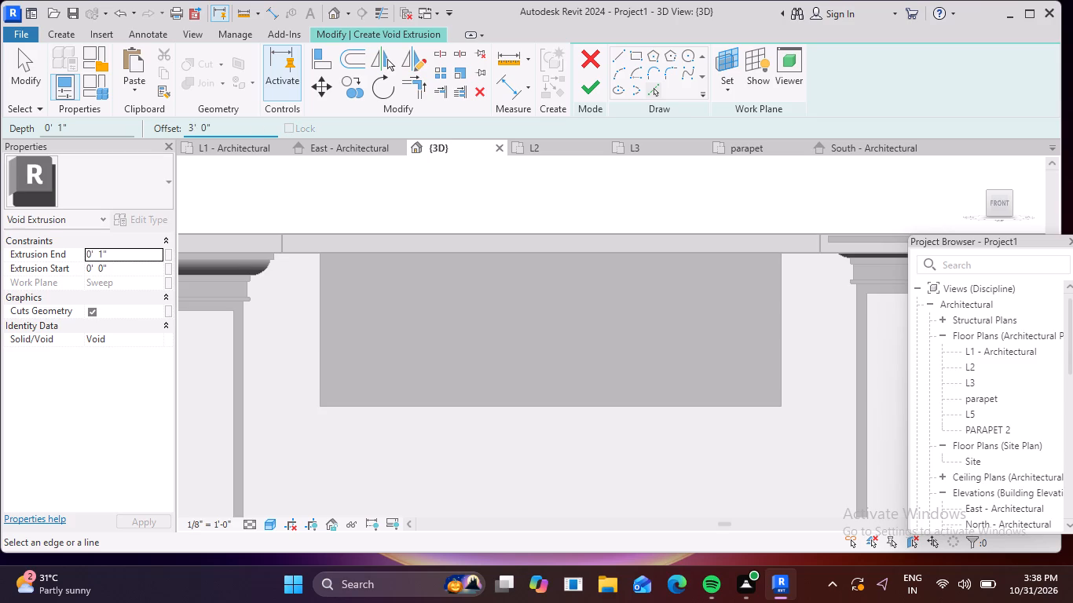
left_click(322, 357)
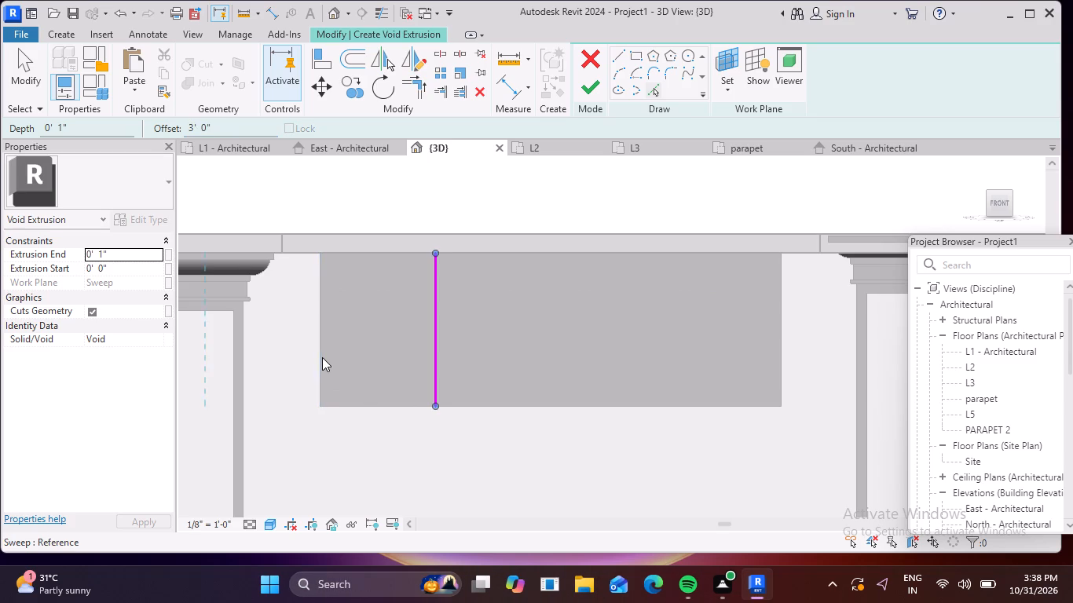
left_click(778, 340)
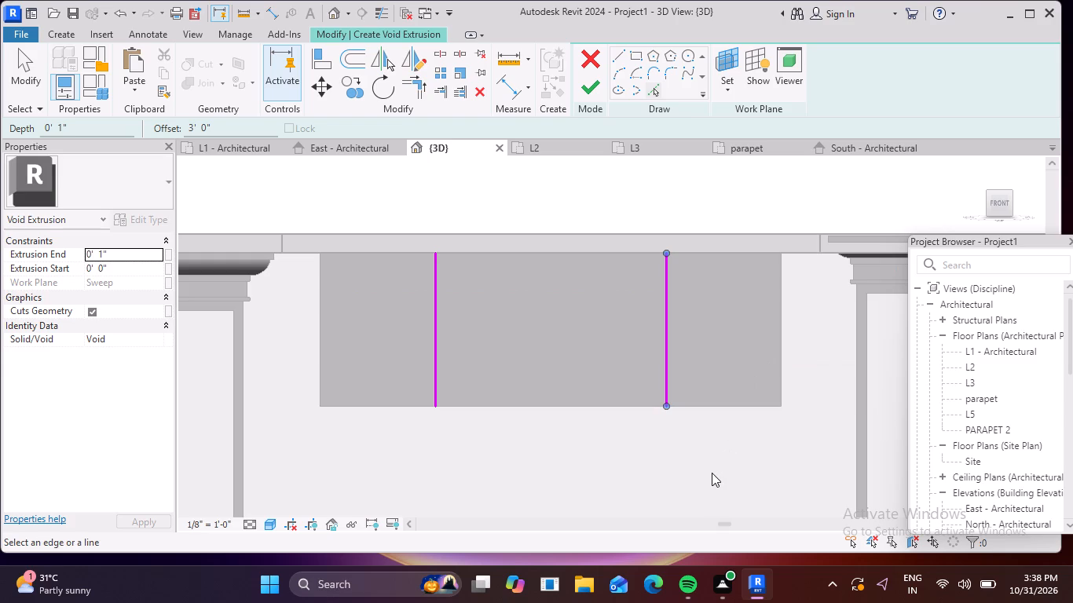
key("Escape")
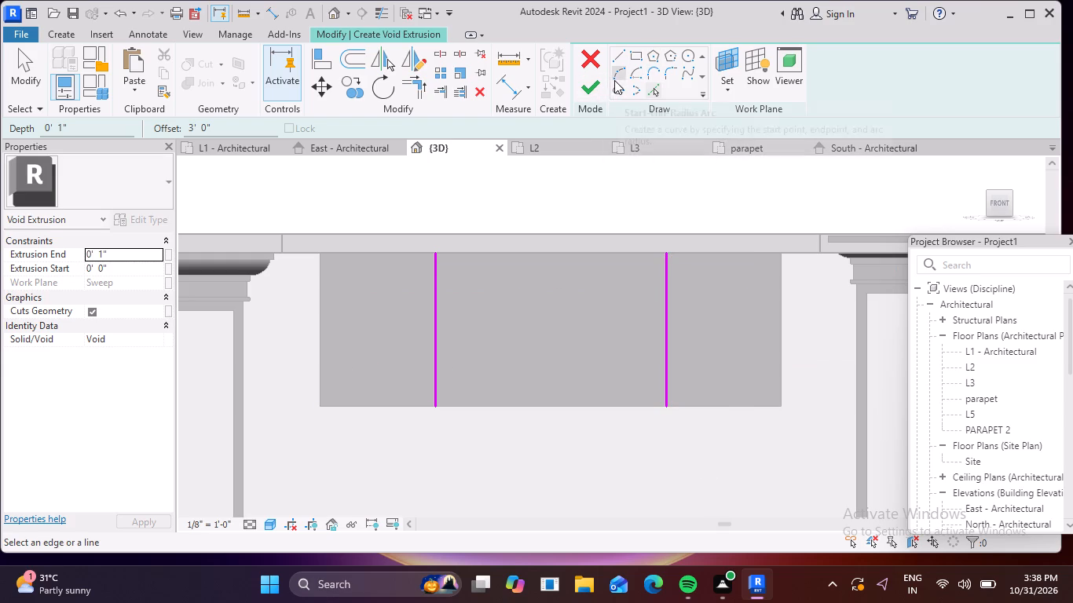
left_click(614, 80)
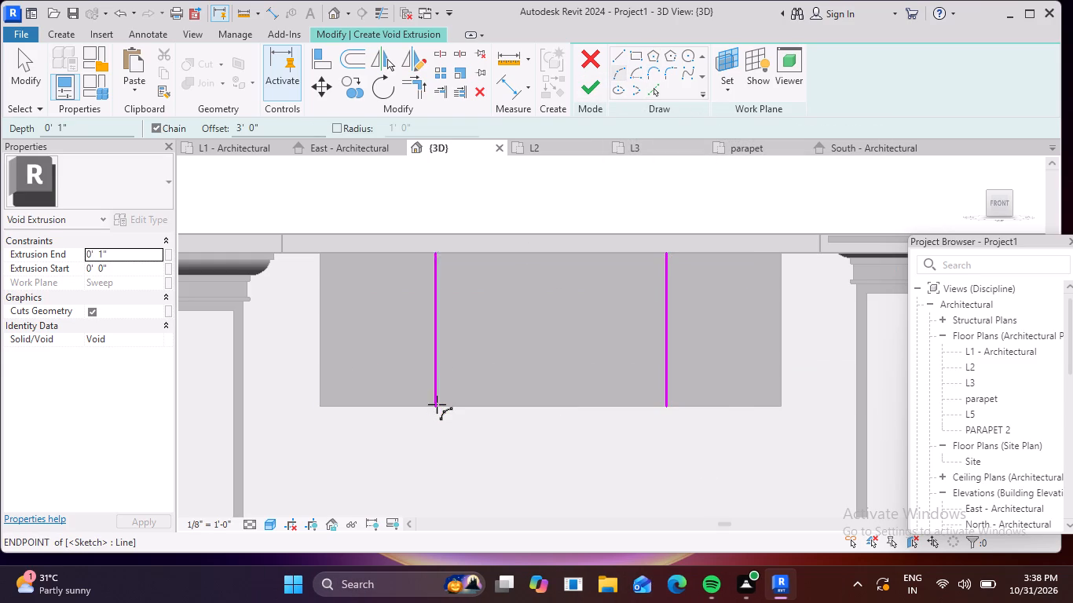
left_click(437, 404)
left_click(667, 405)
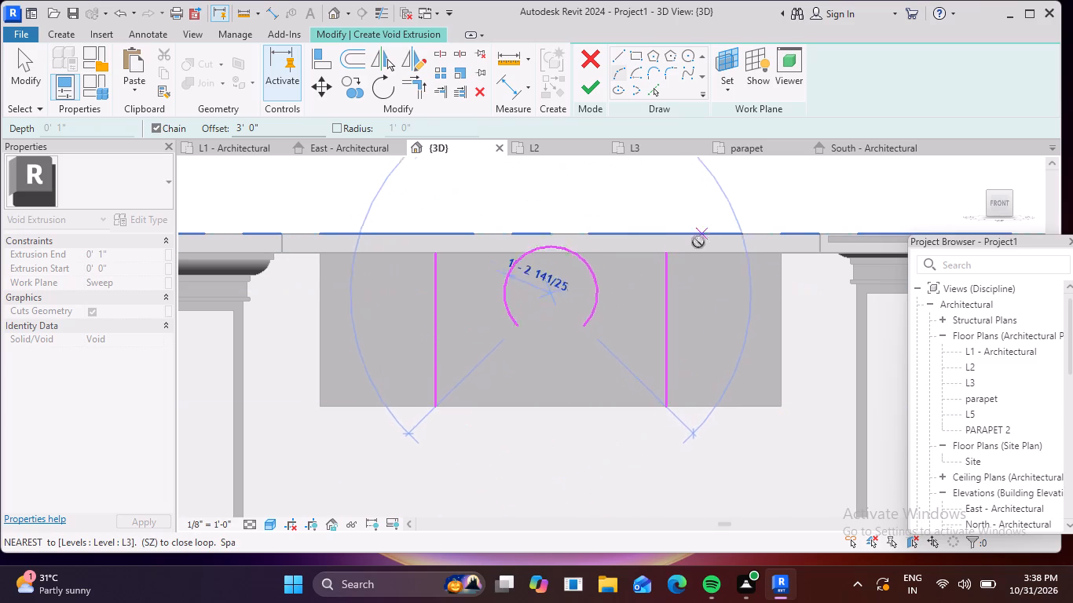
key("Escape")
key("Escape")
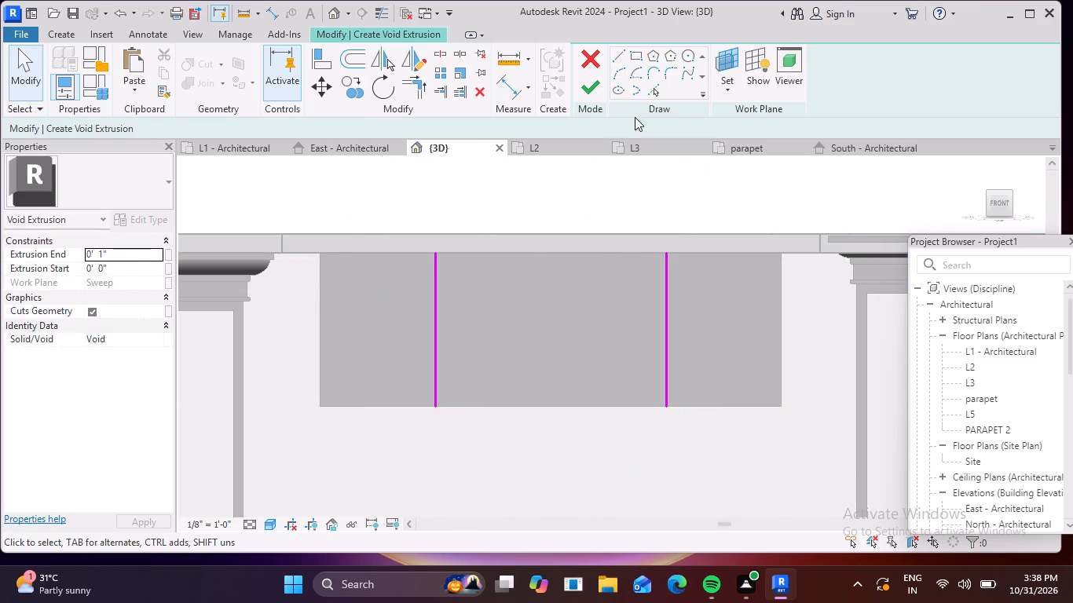
Draw a start-end-radius arc with zero offset between the lower ends of the two vertical lines, bulging upward with a radius of about 3' 1 1/2".
left_click(617, 70)
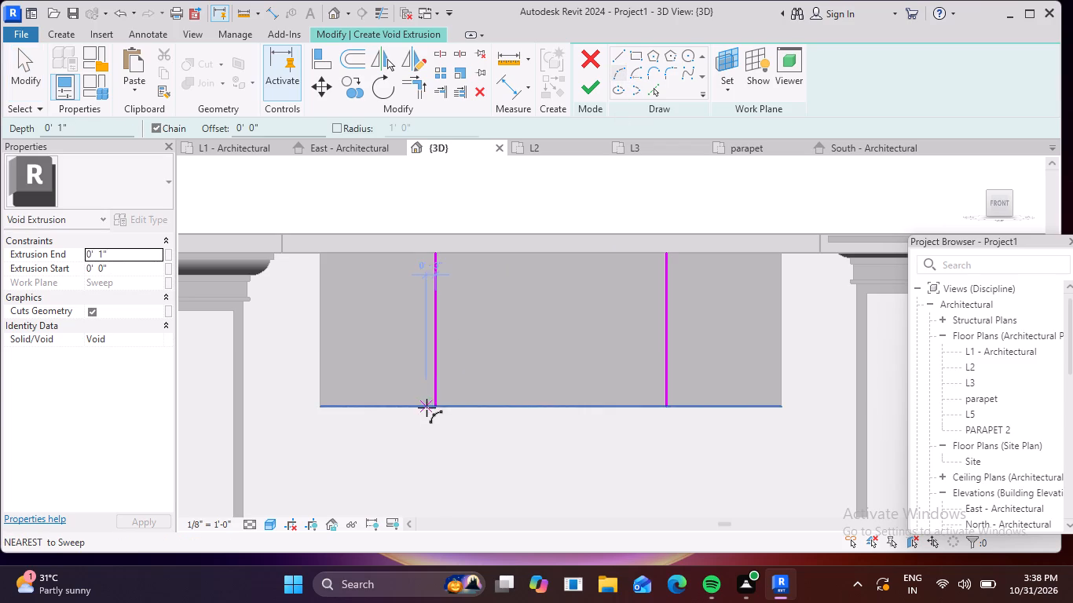
scroll(427, 407, "up", 18)
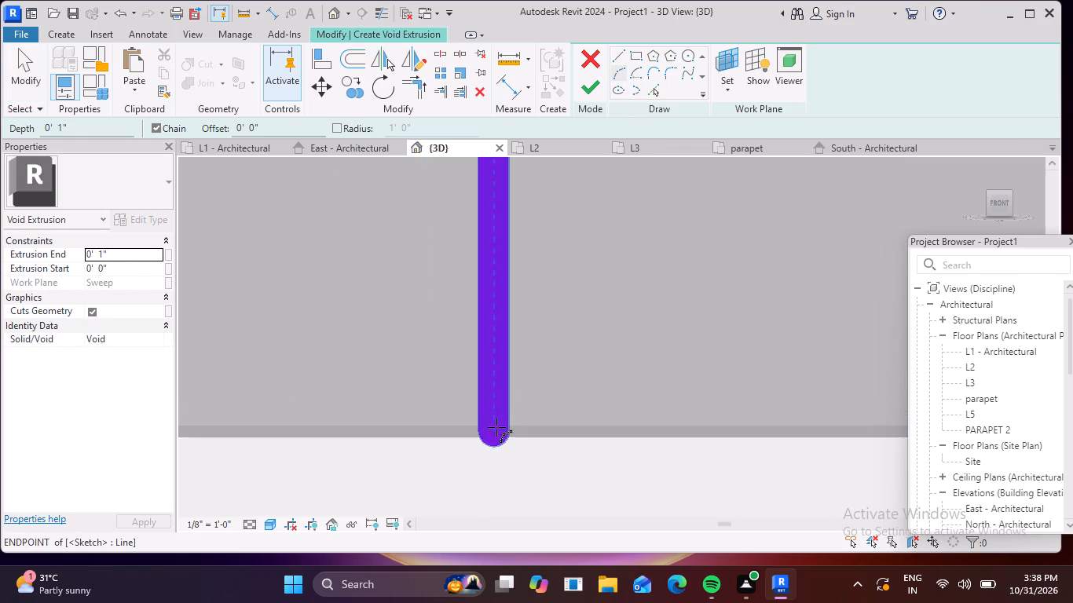
left_click(491, 429)
scroll(556, 426, "down", 6)
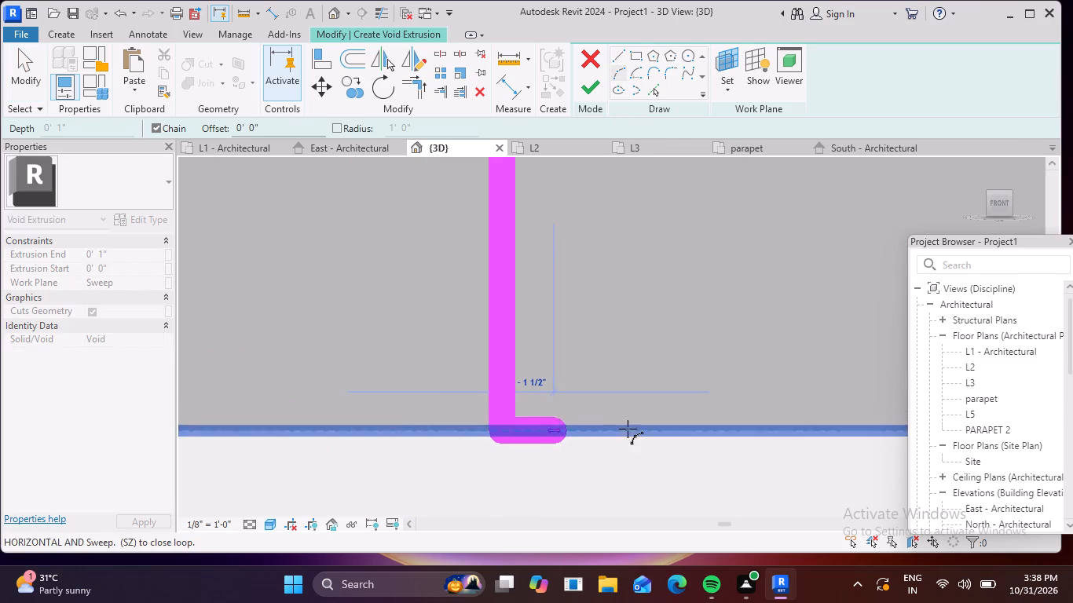
scroll(669, 409, "down", 8)
middle_click_drag(621, 417, 298, 407)
scroll(697, 400, "up", 2)
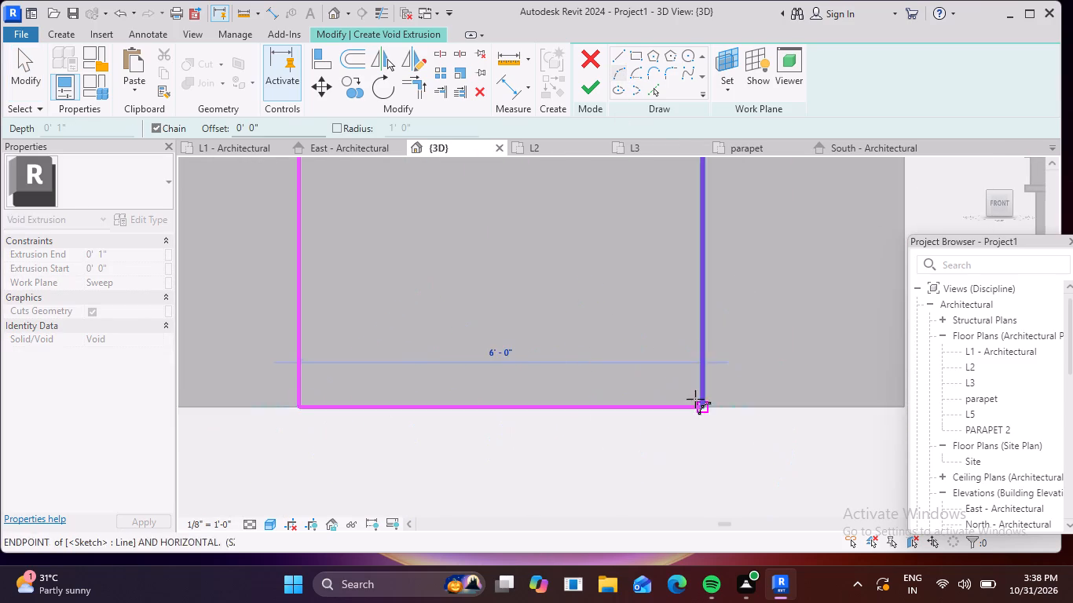
scroll(695, 399, "up", 16)
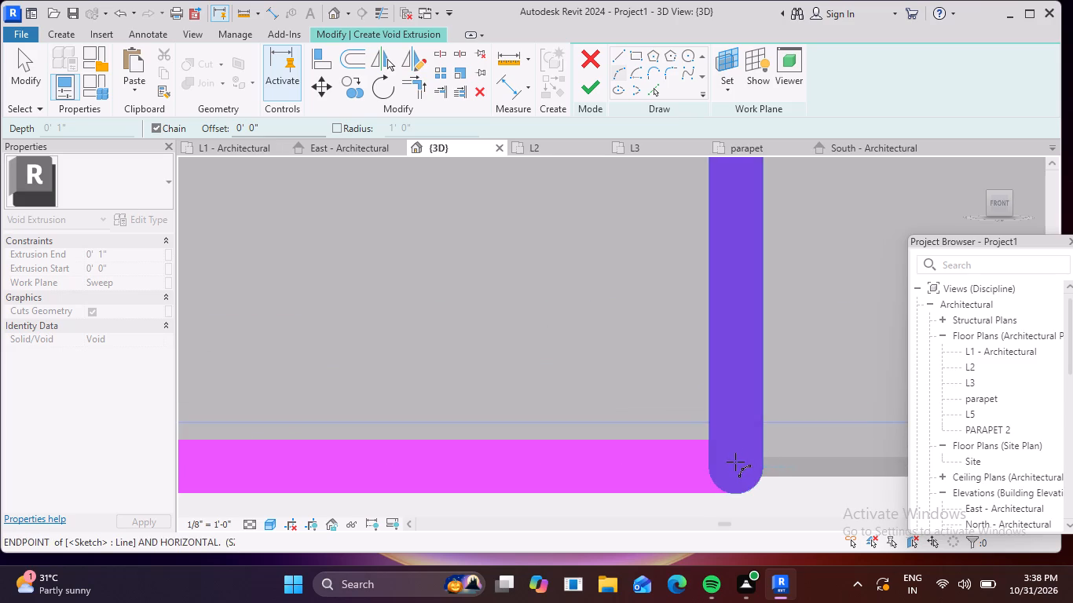
left_click(735, 462)
scroll(672, 433, "down", 4)
scroll(616, 356, "down", 13)
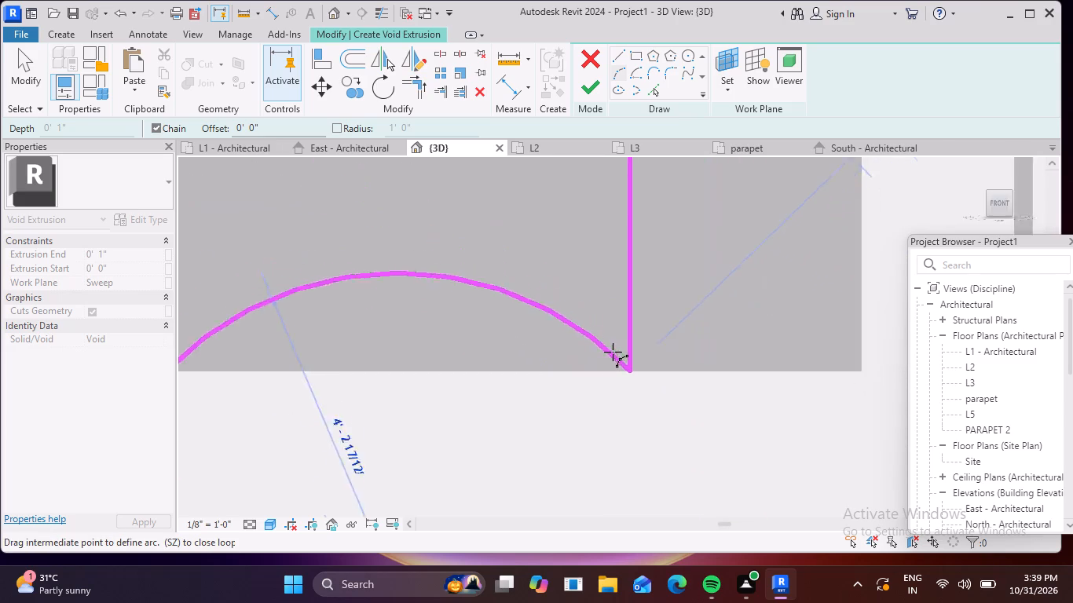
scroll(612, 351, "down", 2)
middle_click_drag(635, 393, 671, 421)
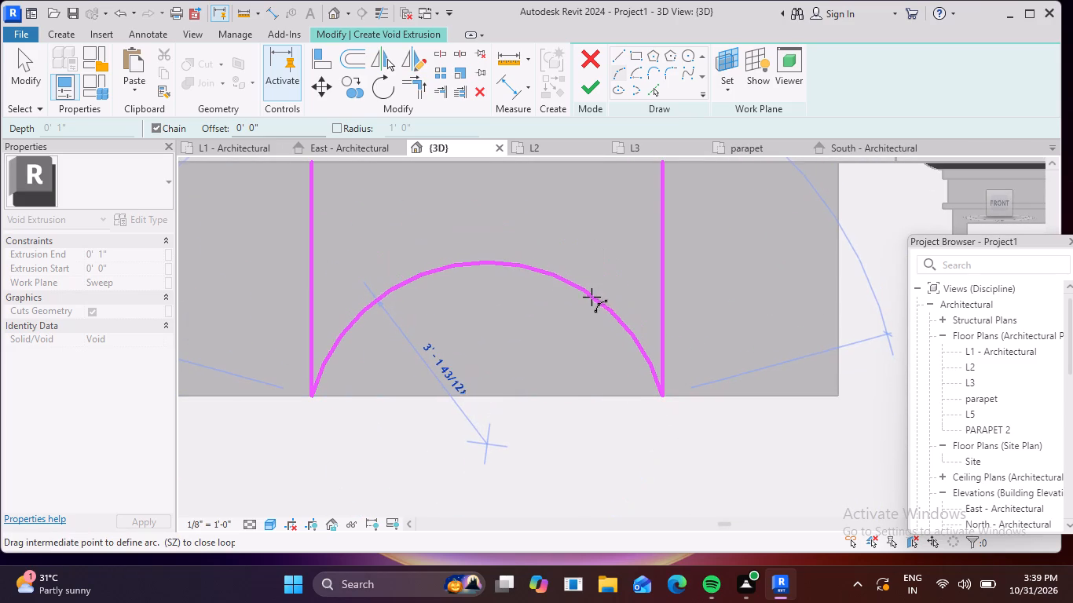
left_click(591, 297)
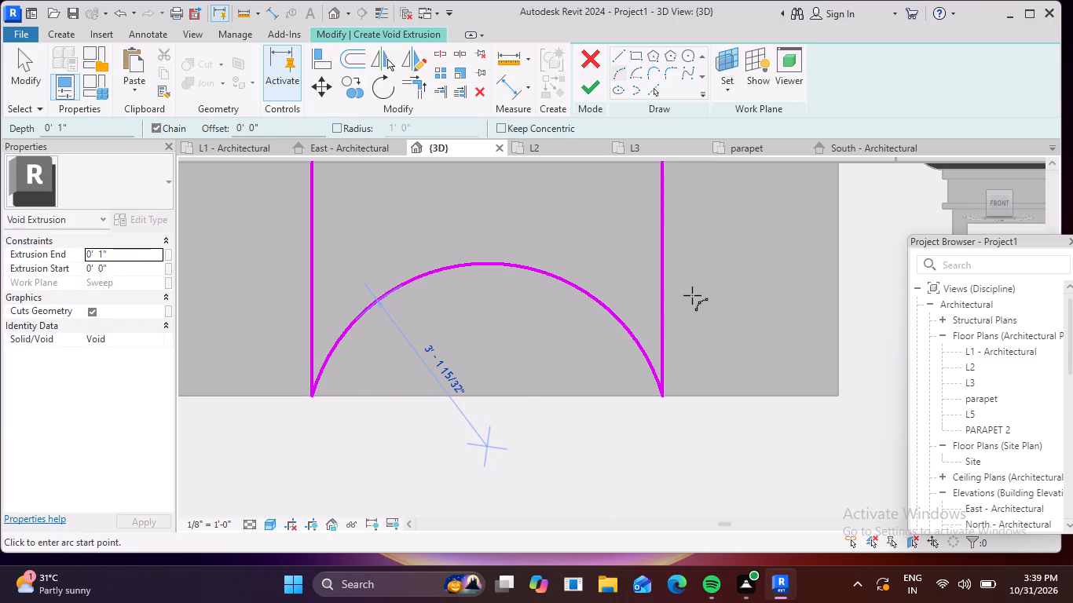
scroll(692, 295, "down", 2)
middle_click_drag(695, 309, 722, 380)
key("Escape")
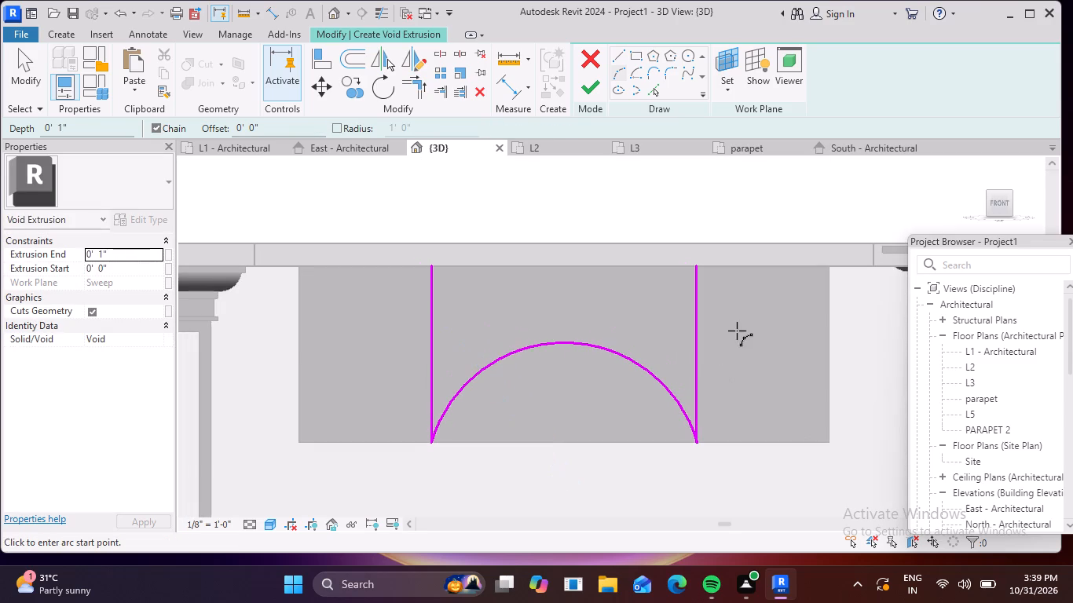
key("Escape")
Delete the two vertical guide lines from the void sketch, keeping only the arc.
left_click_drag(737, 331, 411, 301)
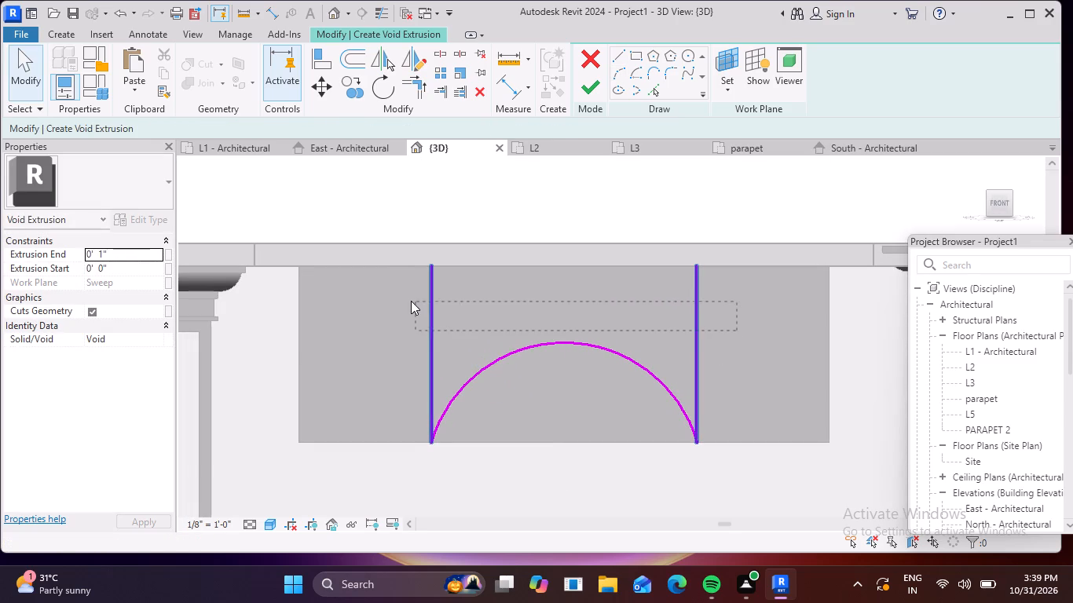
left_click_drag(411, 301, 409, 300)
key("Delete")
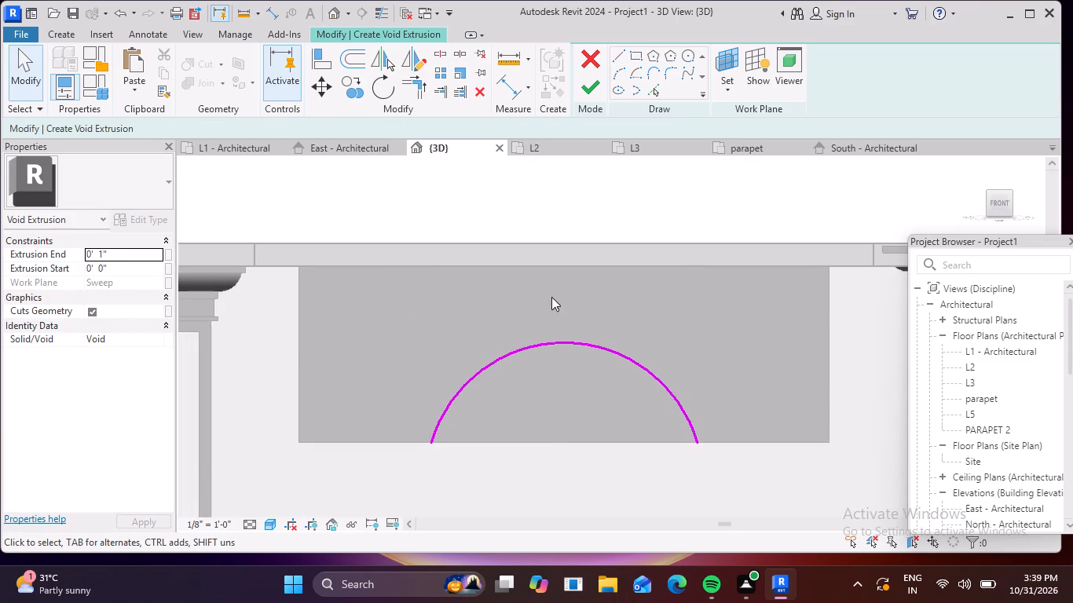
Close the arc profile with a straight line along the beam's bottom edge between the arc's ends and finish the void sketch.
left_click(613, 52)
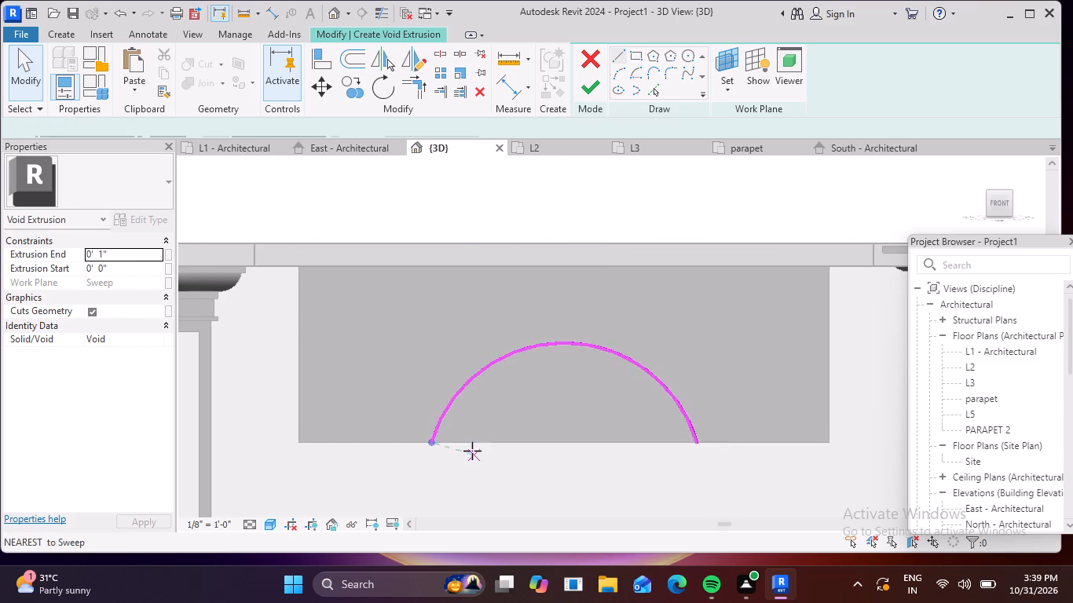
scroll(471, 451, "up", 7)
left_click(381, 438)
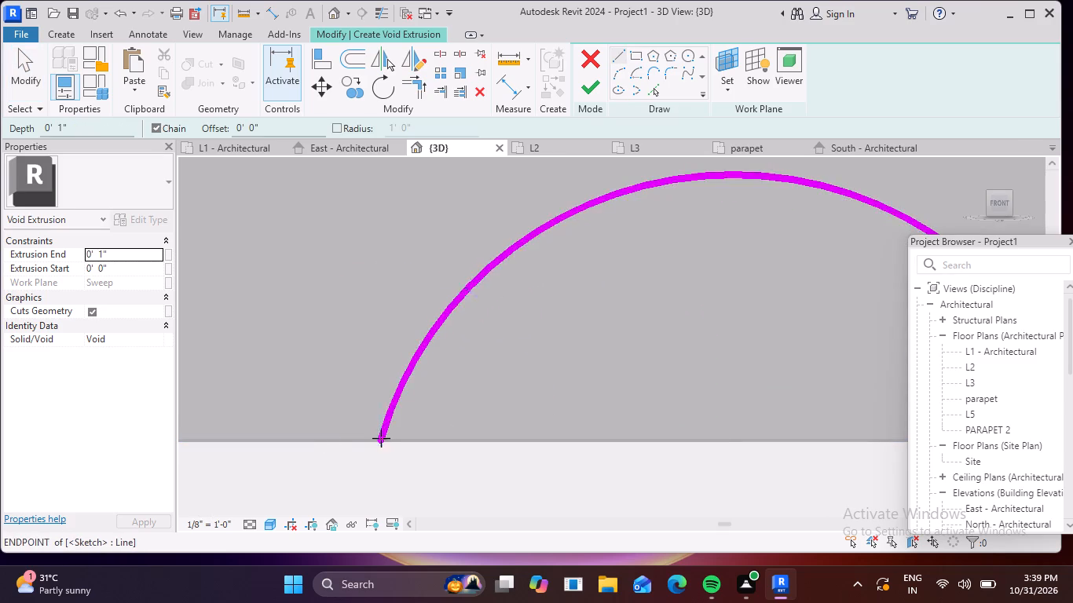
scroll(551, 430, "down", 4)
middle_click_drag(562, 445, 272, 397)
scroll(555, 403, "up", 2)
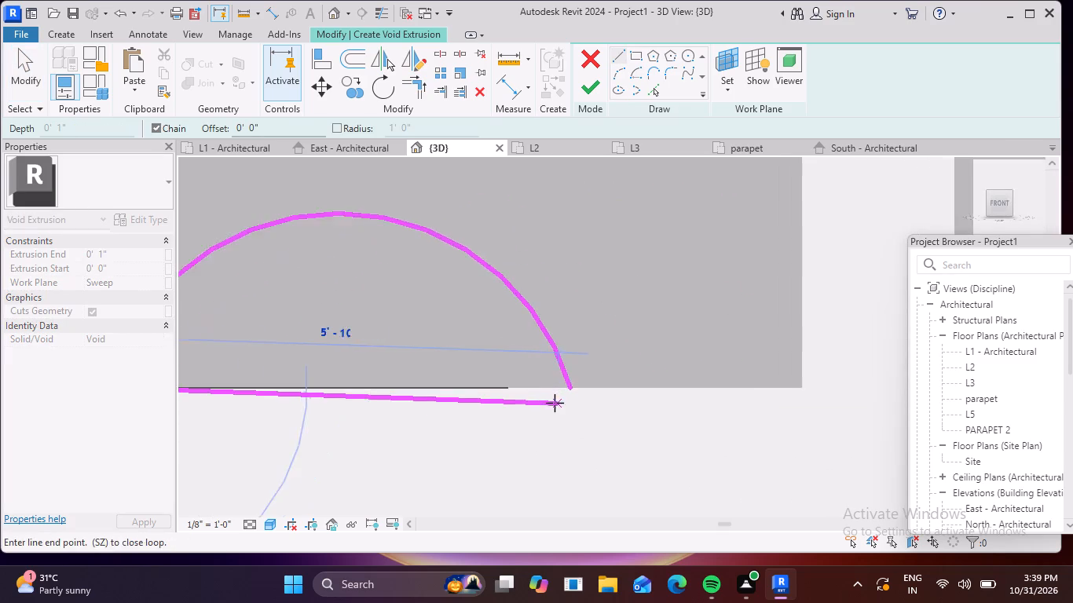
scroll(555, 403, "up", 3)
left_click(583, 375)
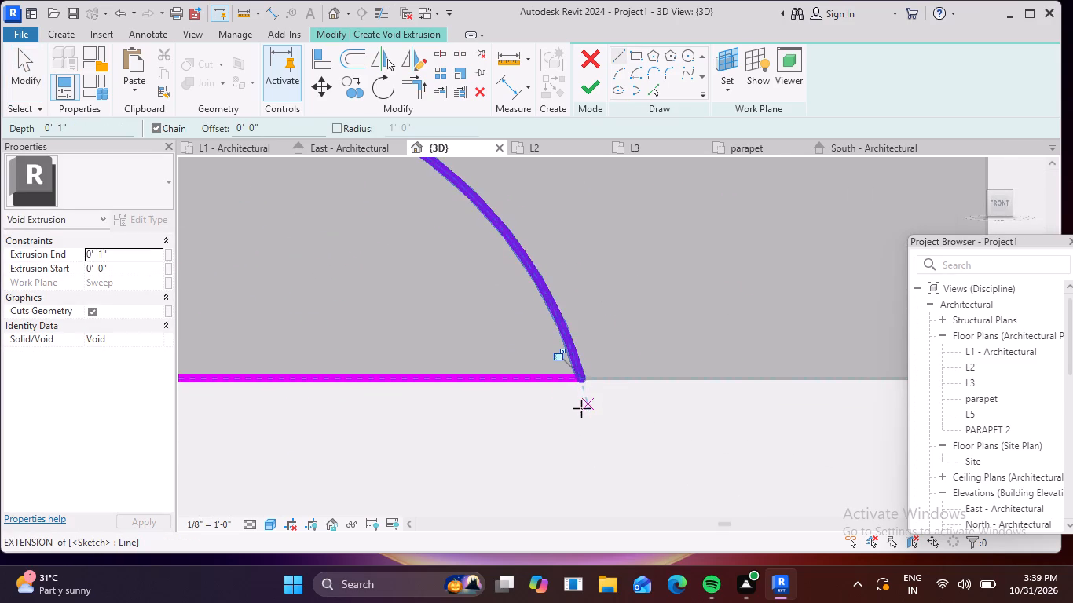
scroll(580, 409, "down", 9)
middle_click_drag(533, 436, 664, 419)
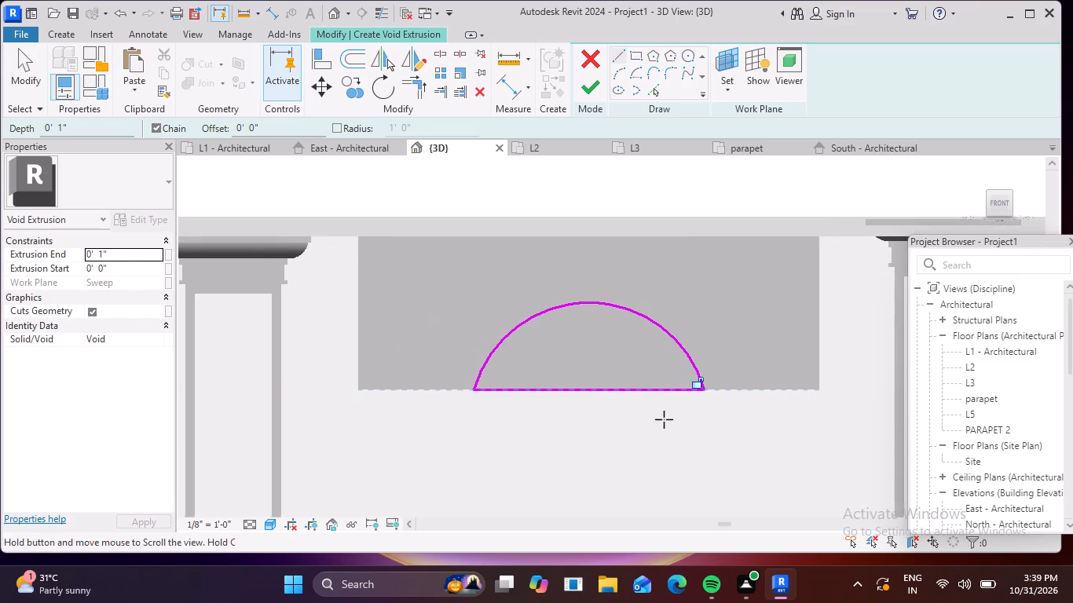
middle_click_drag(664, 419, 665, 419)
left_click(589, 86)
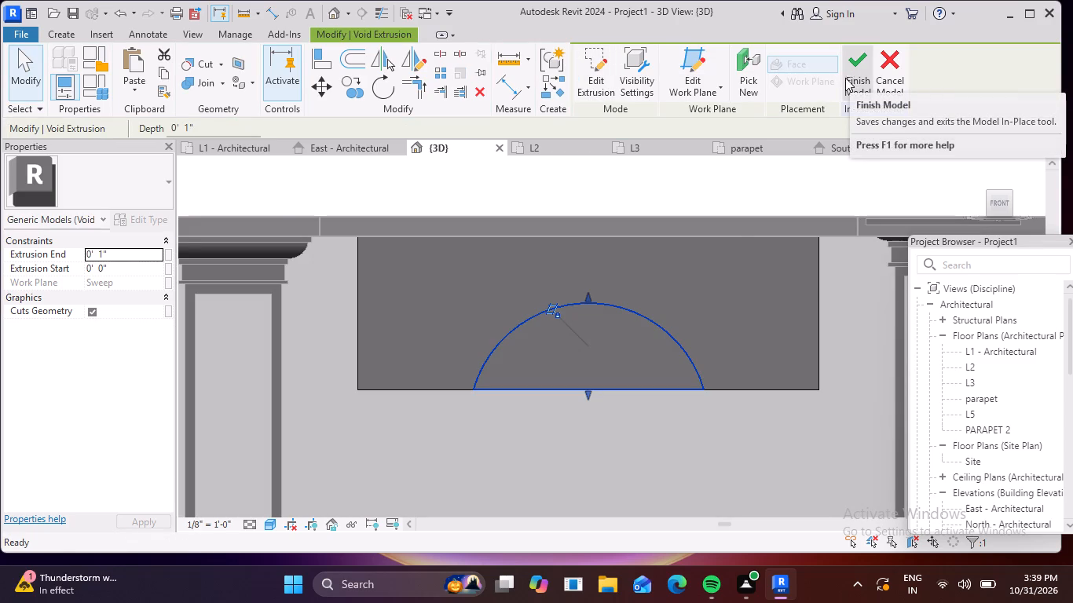
Stretch the arched void to a depth of about 3' 7" through the front of the entrance beam and finish the in-place model.
middle_click_drag(725, 422, 665, 437, "shift")
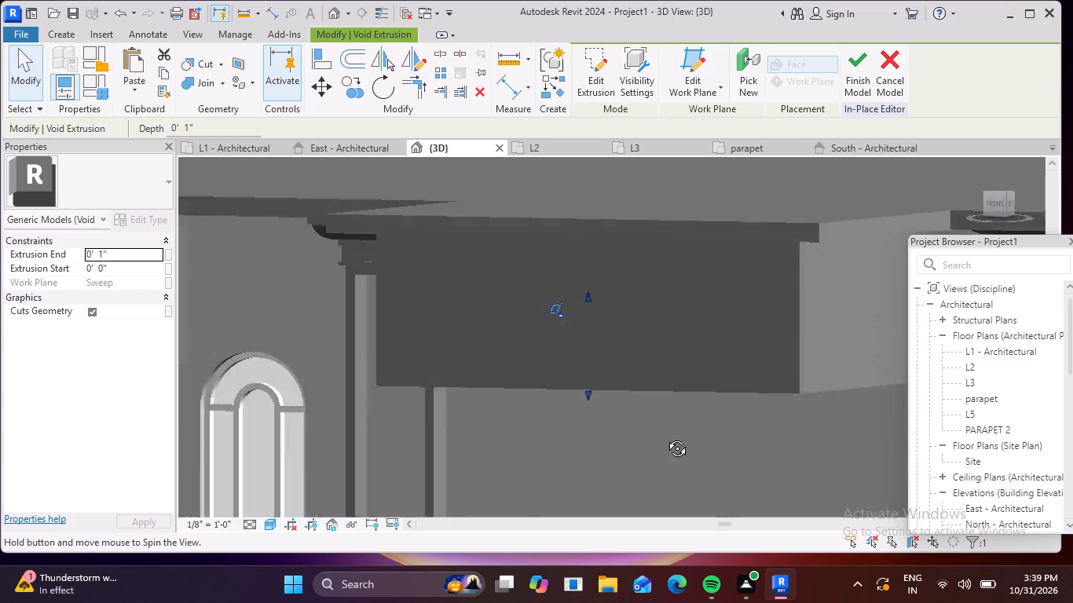
middle_click_drag(665, 437, 639, 445, "shift")
left_click(610, 363)
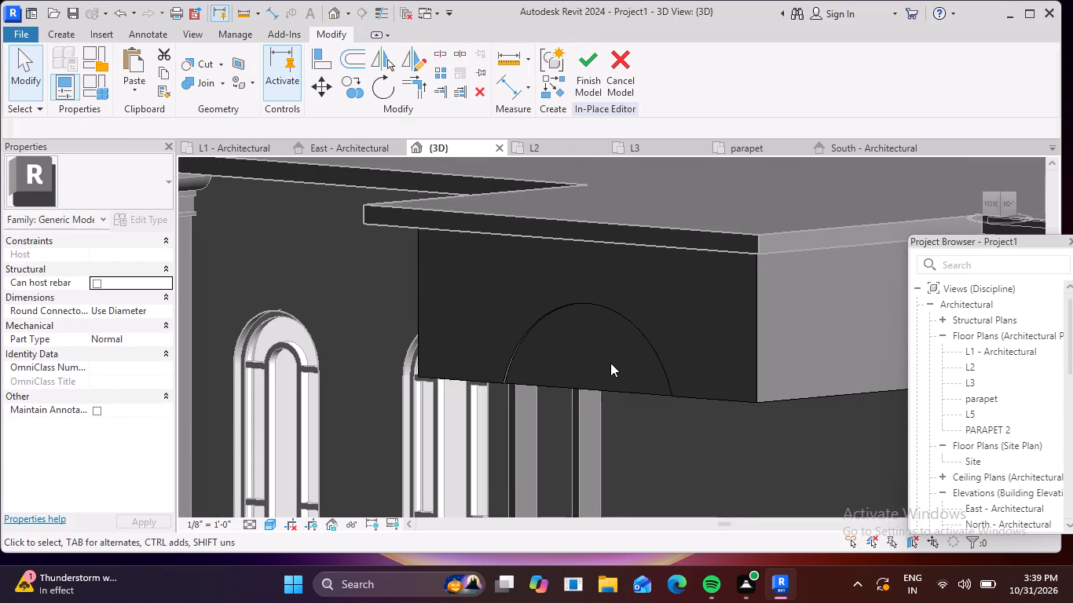
left_click(610, 363)
left_click(655, 389)
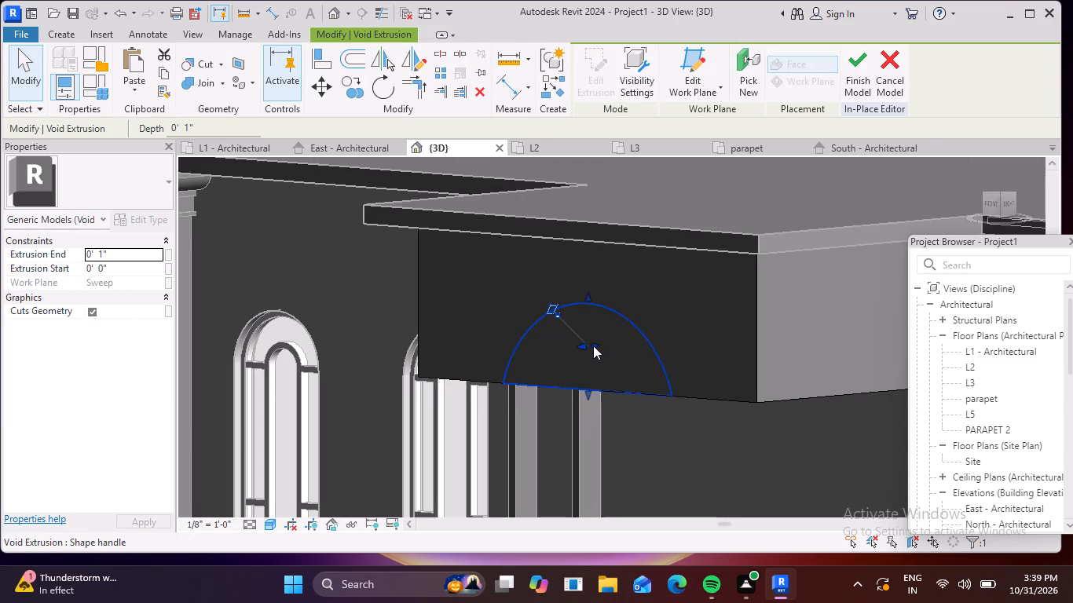
scroll(593, 345, "up", 4)
left_click_drag(593, 345, 746, 329)
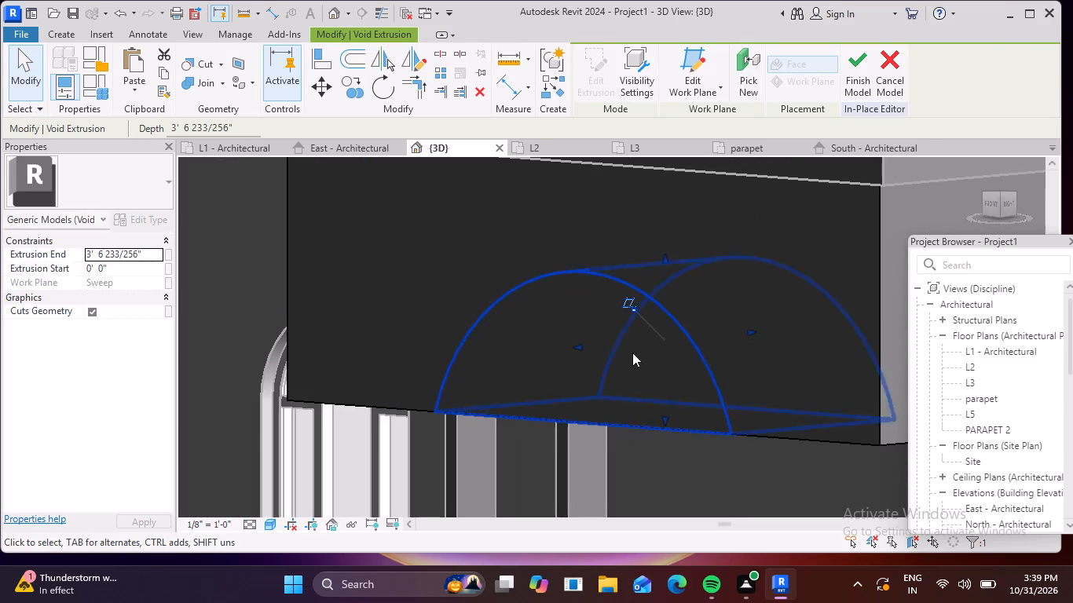
left_click(247, 299)
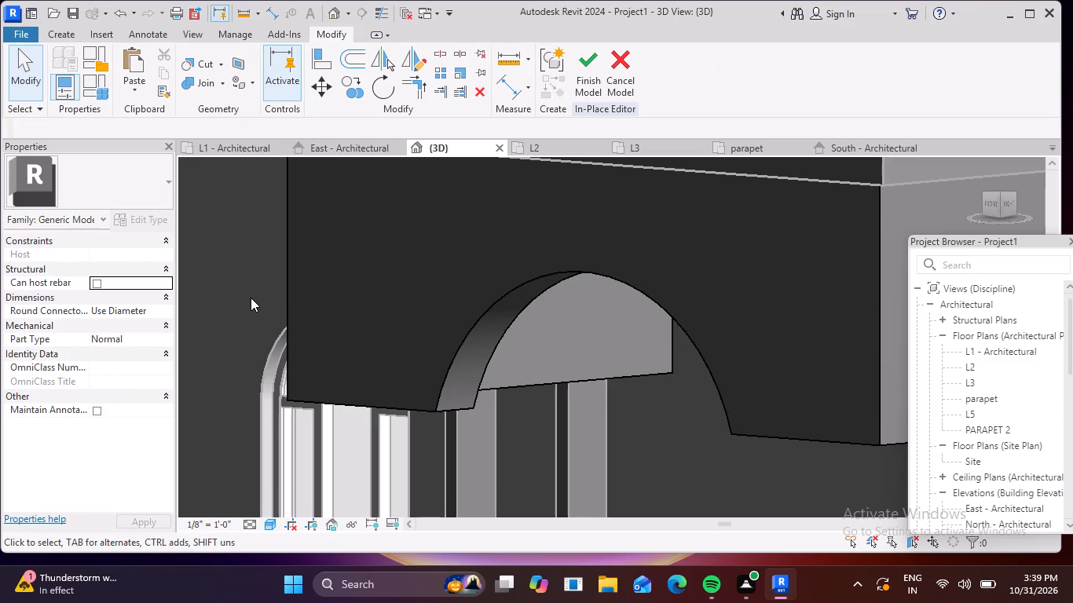
scroll(320, 342, "down", 5)
middle_click_drag(497, 435, 655, 469, "shift")
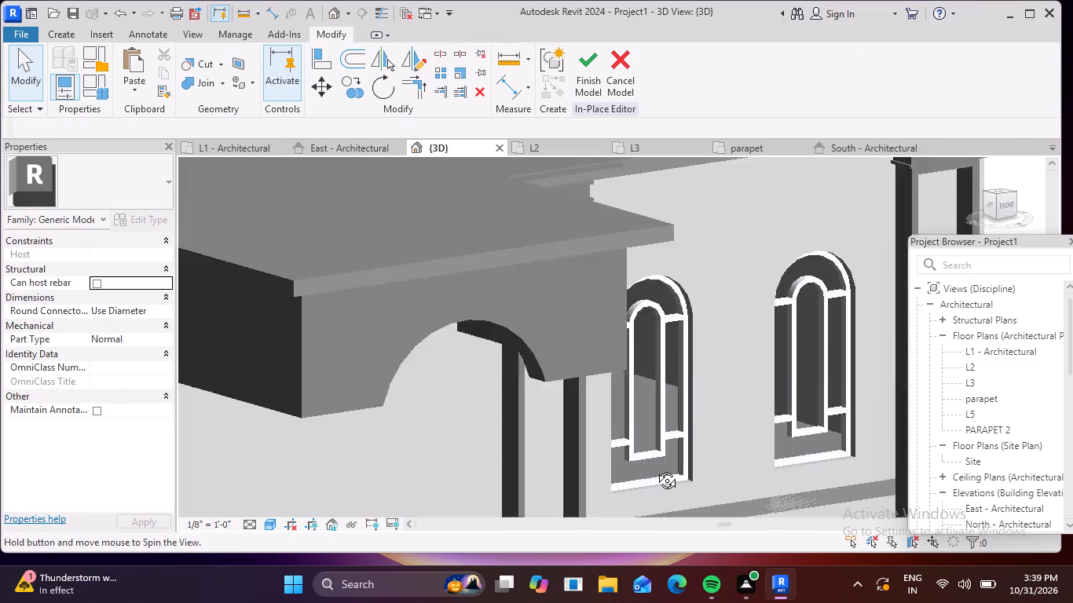
middle_click_drag(655, 469, 613, 436, "shift")
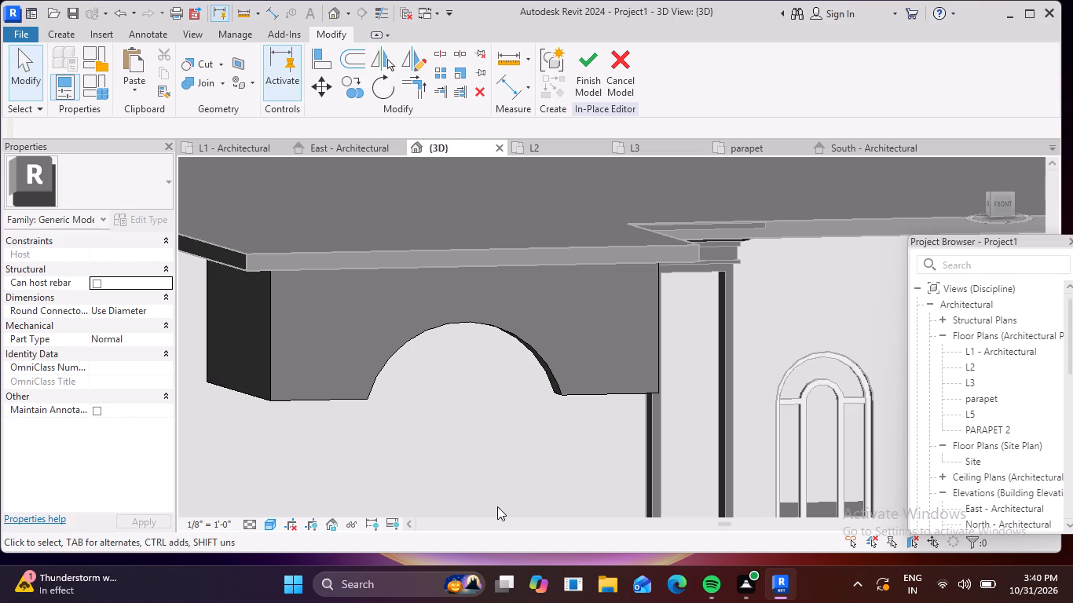
scroll(573, 435, "down", 7)
middle_click_drag(606, 457, 654, 304)
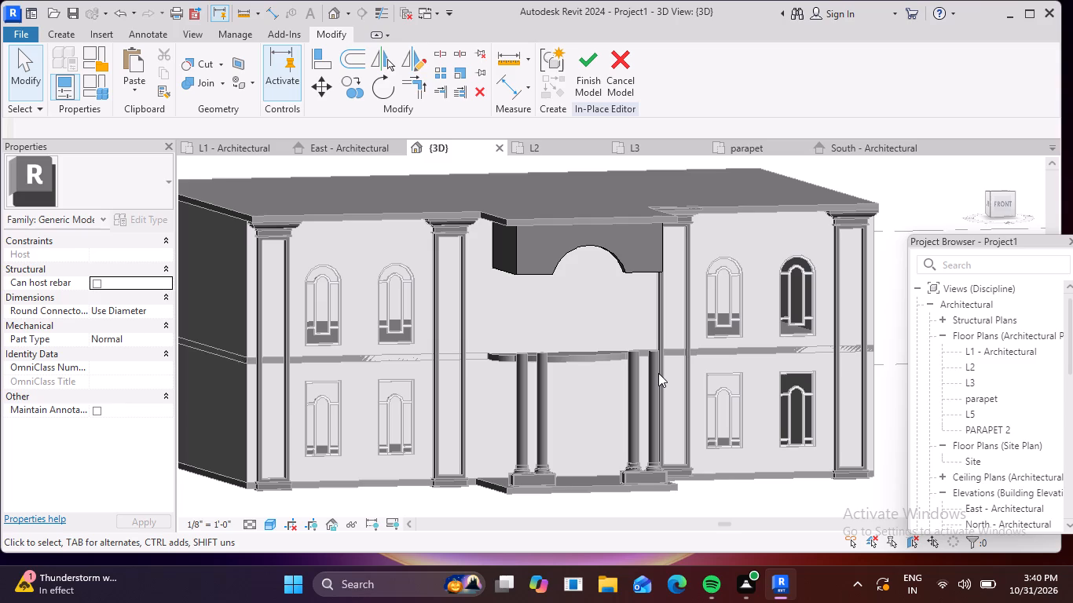
left_click(591, 70)
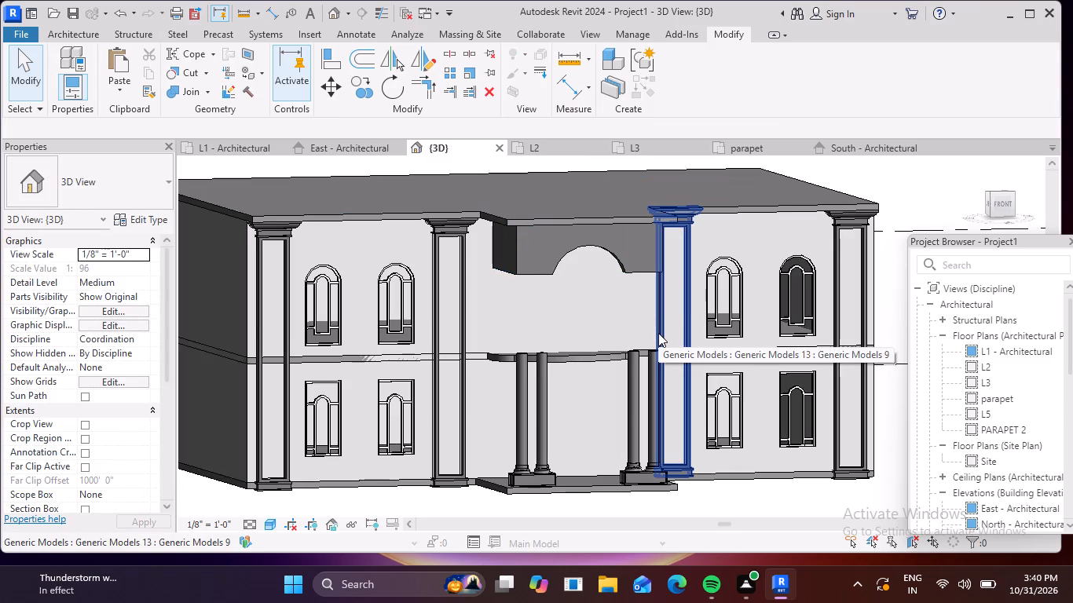
Open the rectangular base blocks under the paired entrance columns for in-place editing.
middle_click_drag(645, 349, 616, 466)
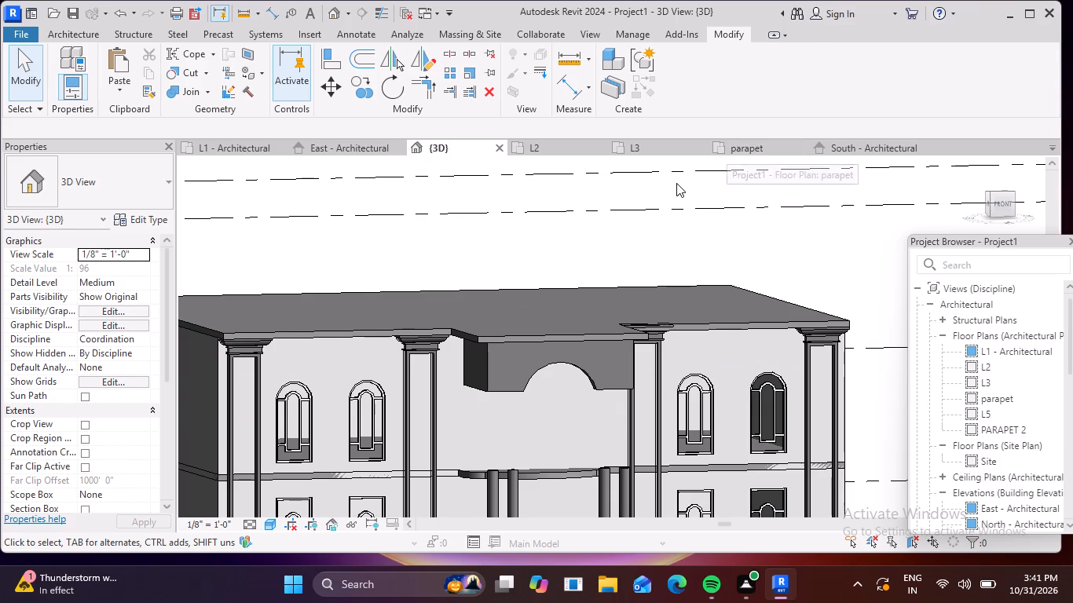
scroll(676, 183, "down", 5)
middle_click_drag(648, 263, 634, 199)
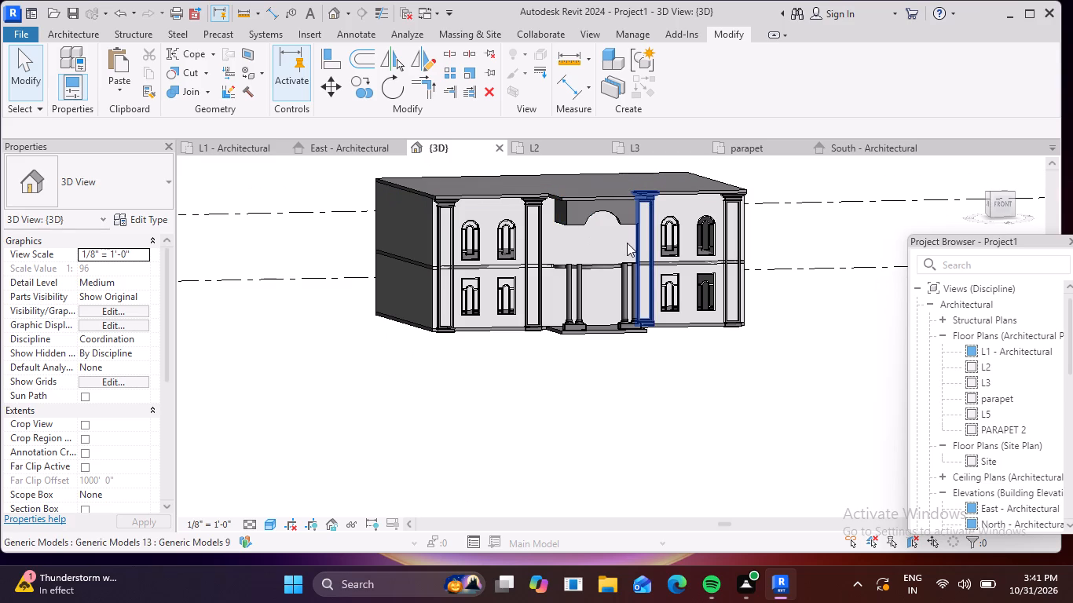
scroll(591, 327, "up", 6)
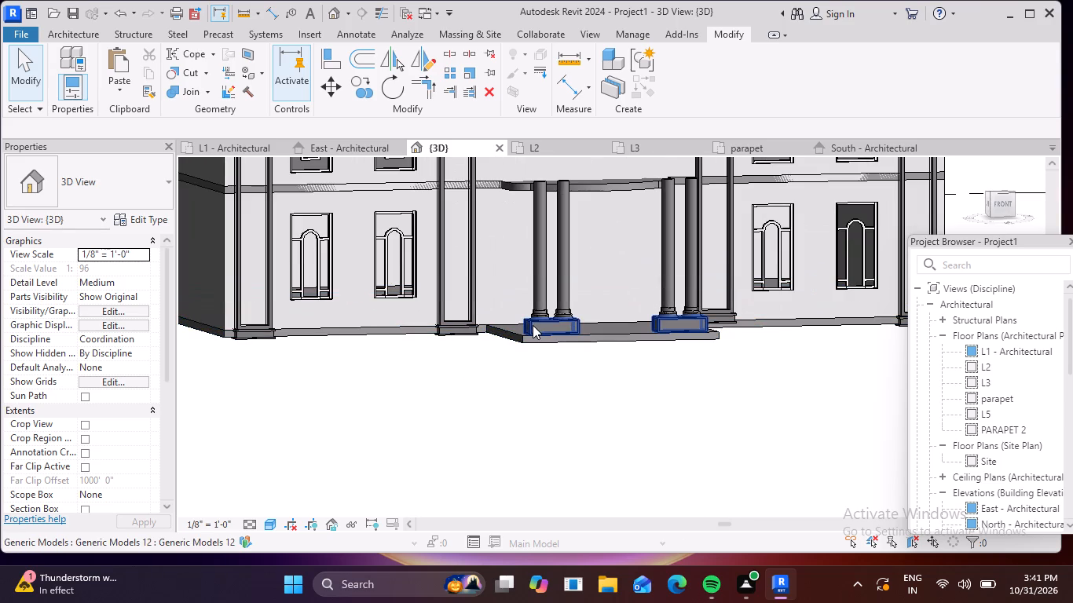
left_click(533, 325)
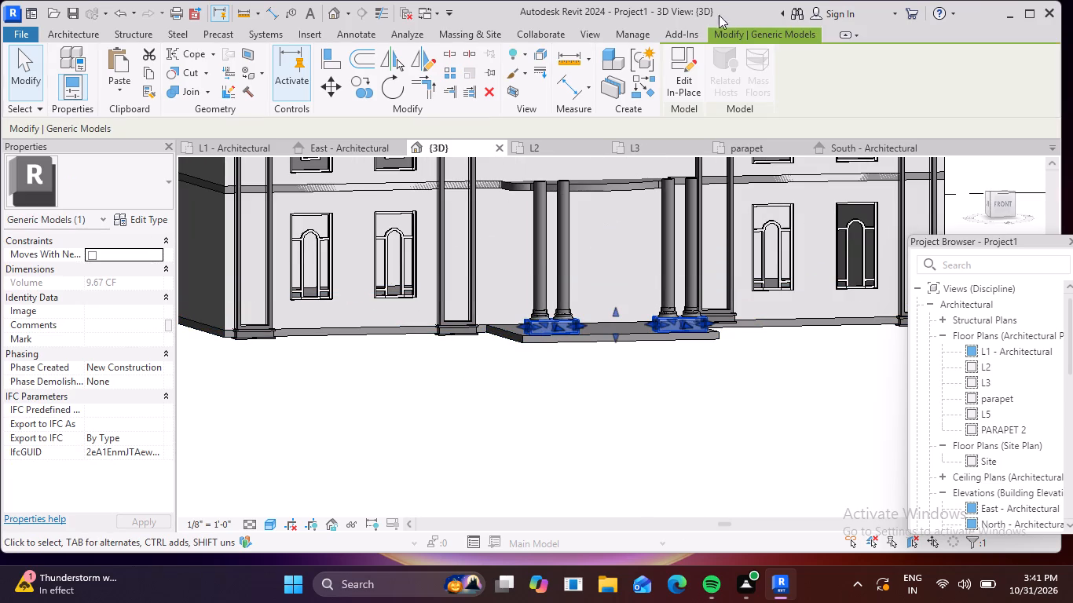
left_click(692, 74)
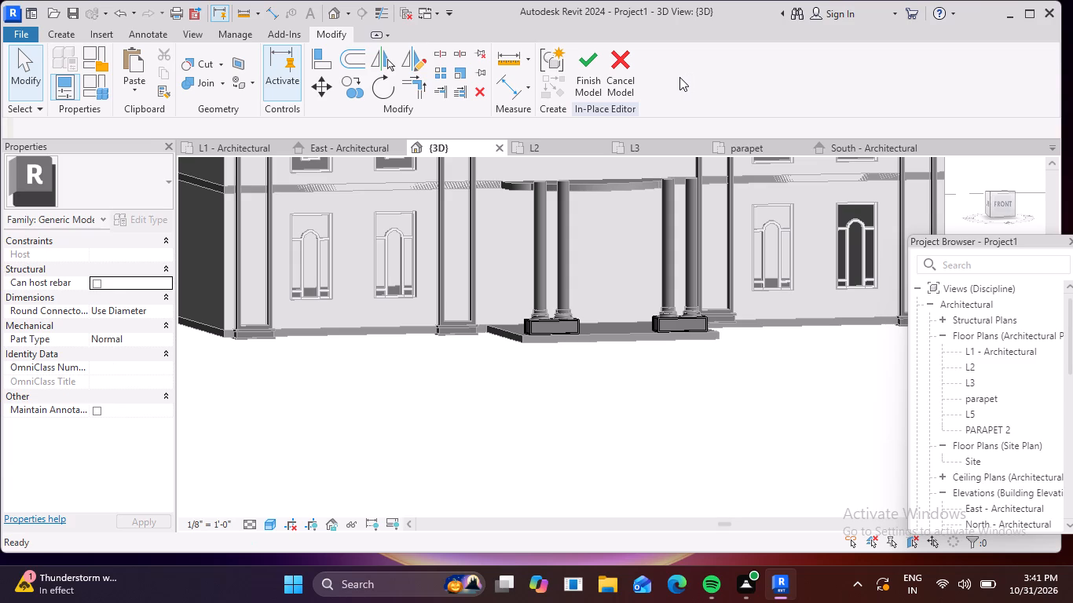
Set a new work plane by picking the underside face of the arched entrance beam.
left_click(67, 37)
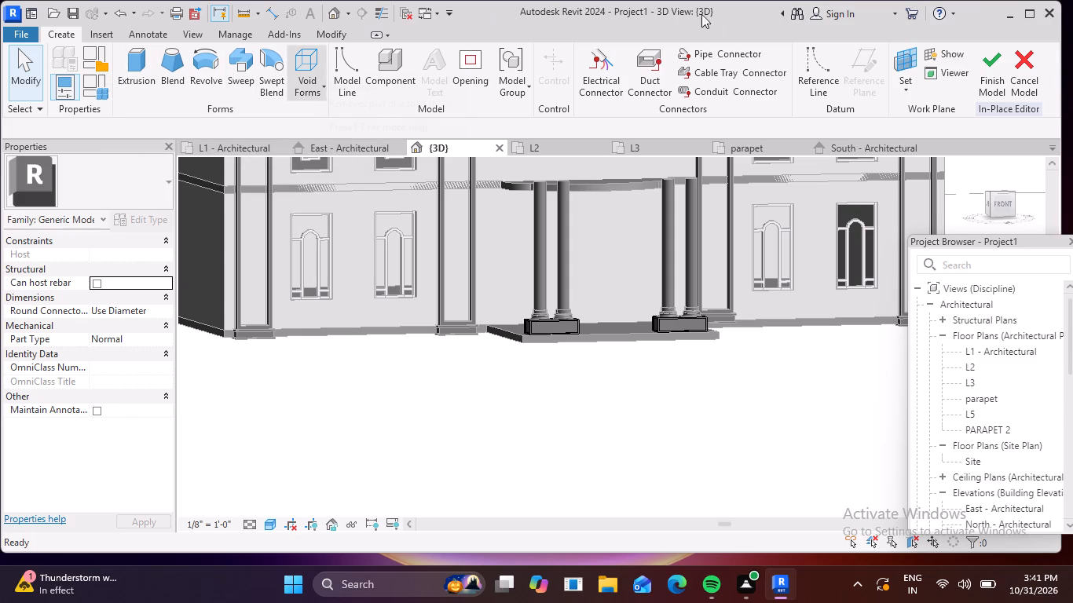
left_click(911, 68)
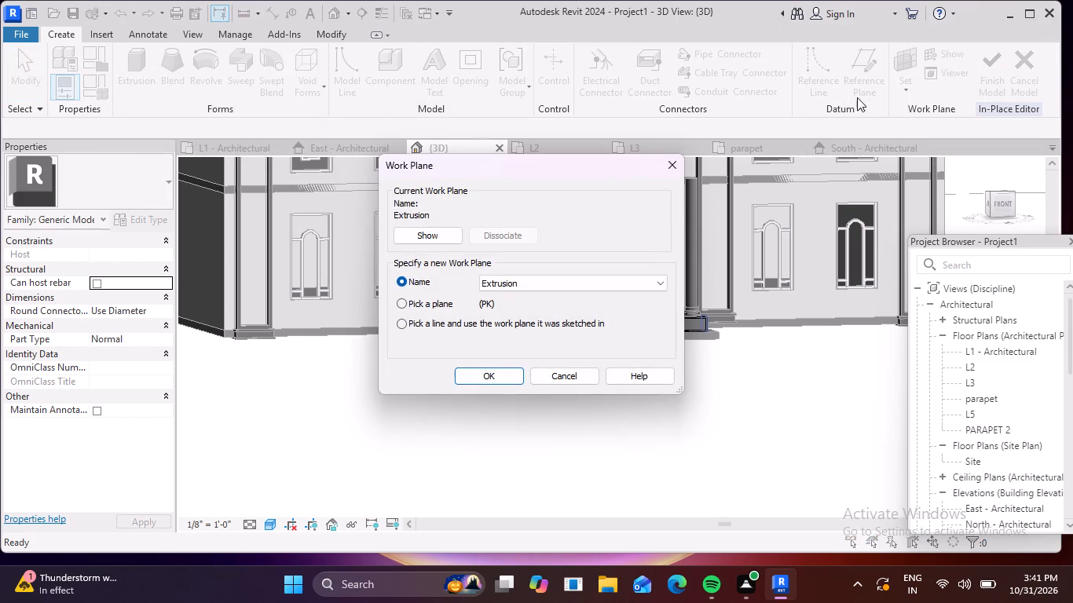
left_click(403, 298)
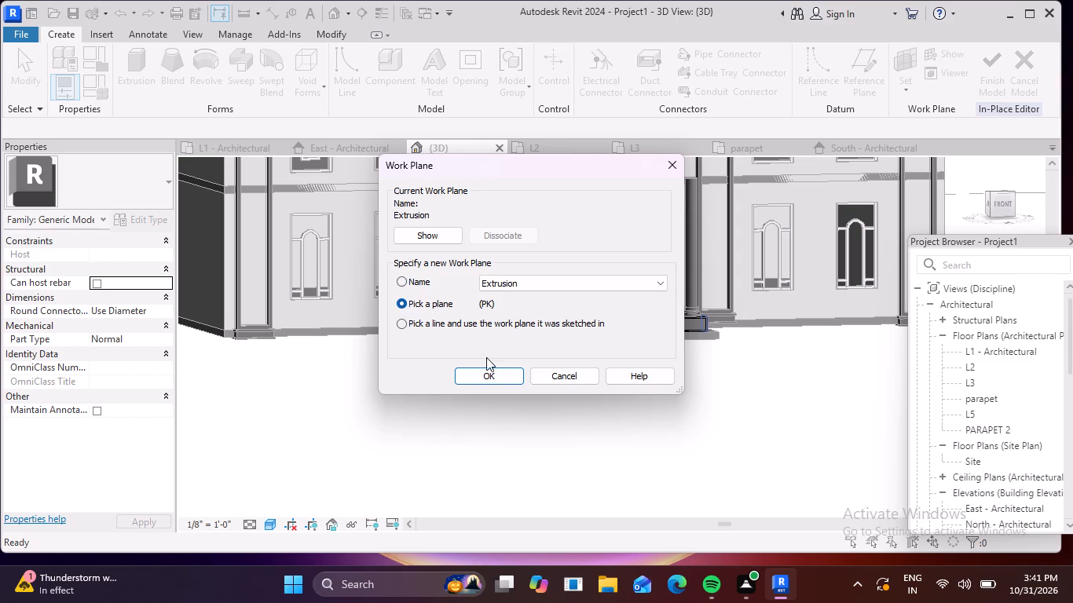
left_click(501, 379)
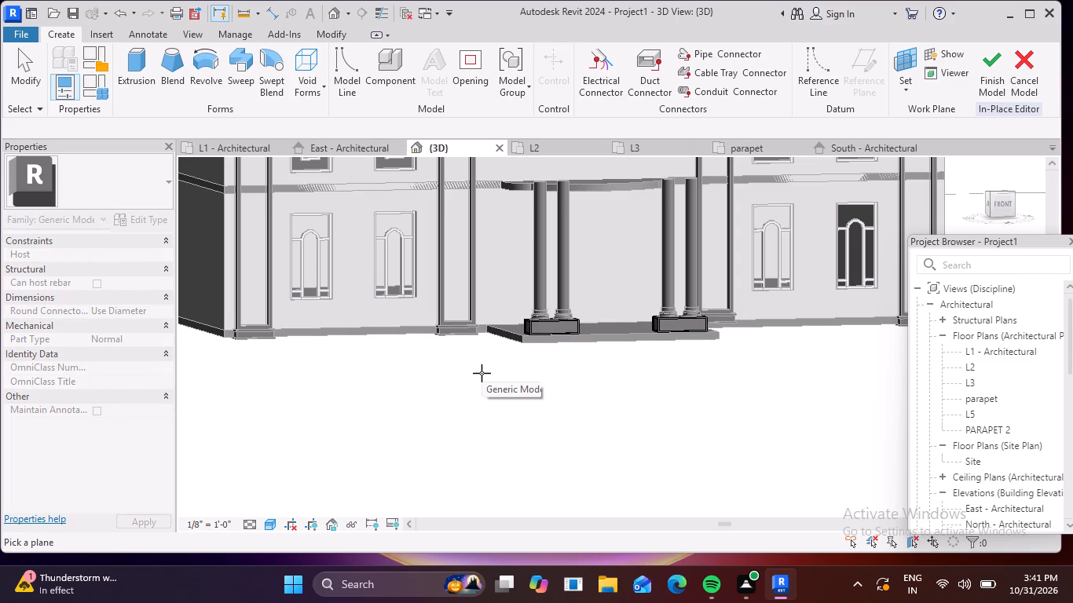
middle_click_drag(605, 222, 612, 228)
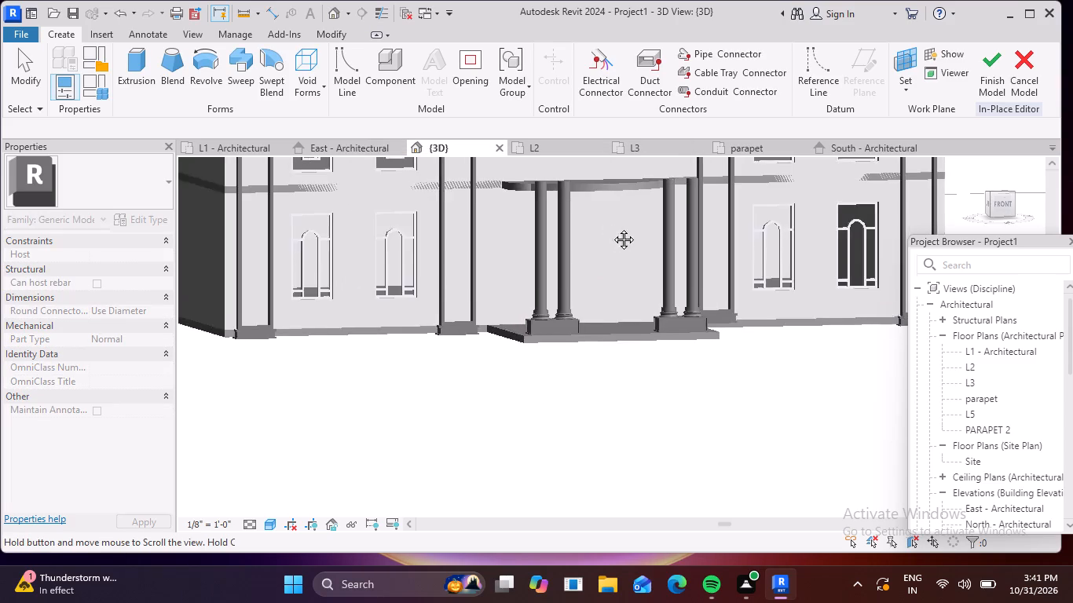
middle_click_drag(612, 228, 602, 280)
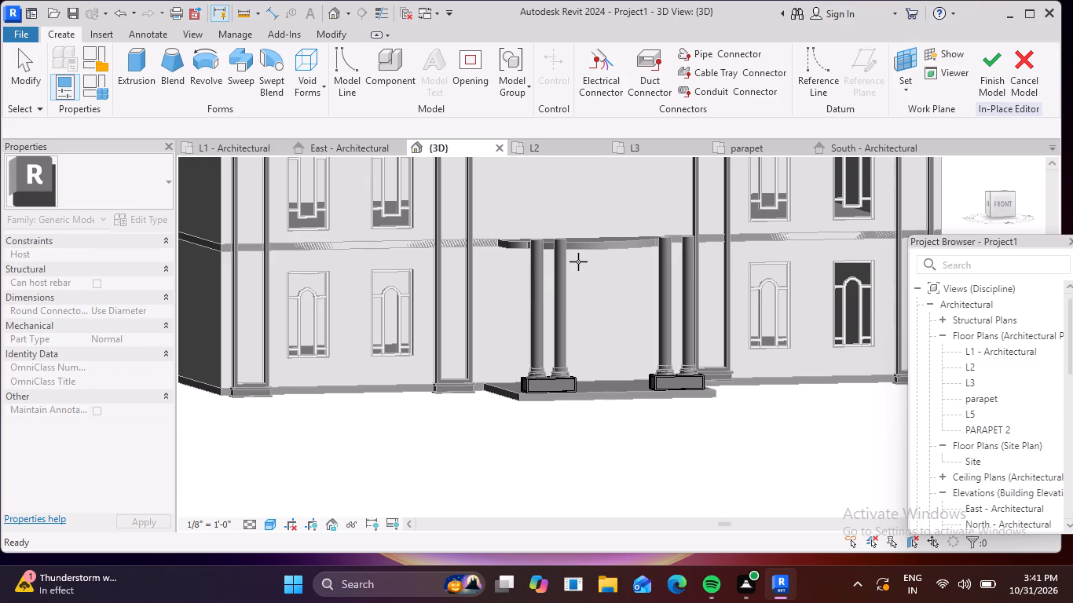
middle_click_drag(578, 253, 606, 138, "shift")
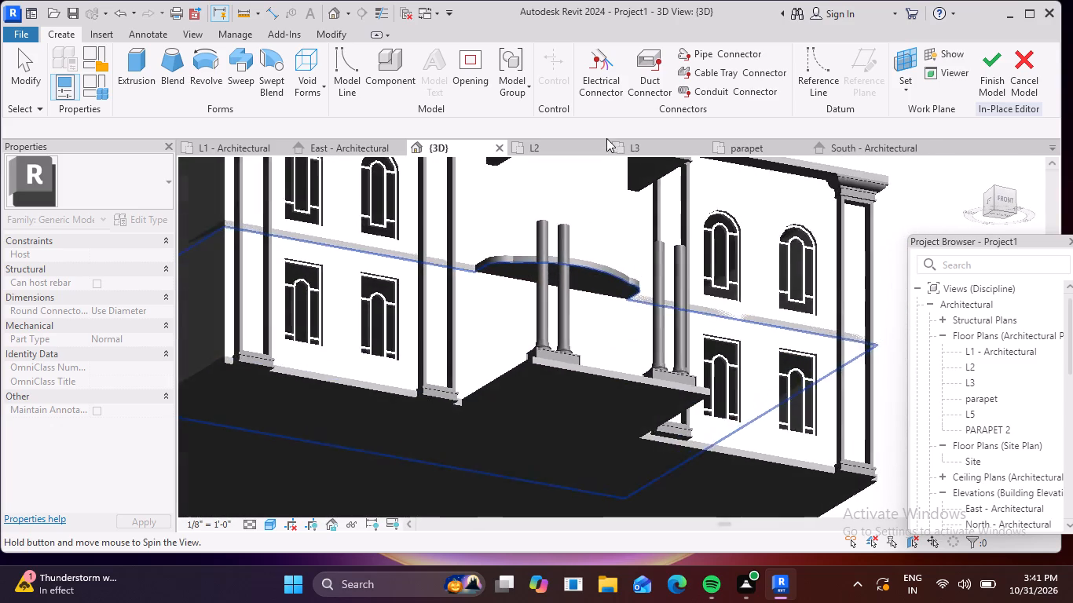
middle_click_drag(595, 204, 584, 347)
scroll(552, 293, "up", 11)
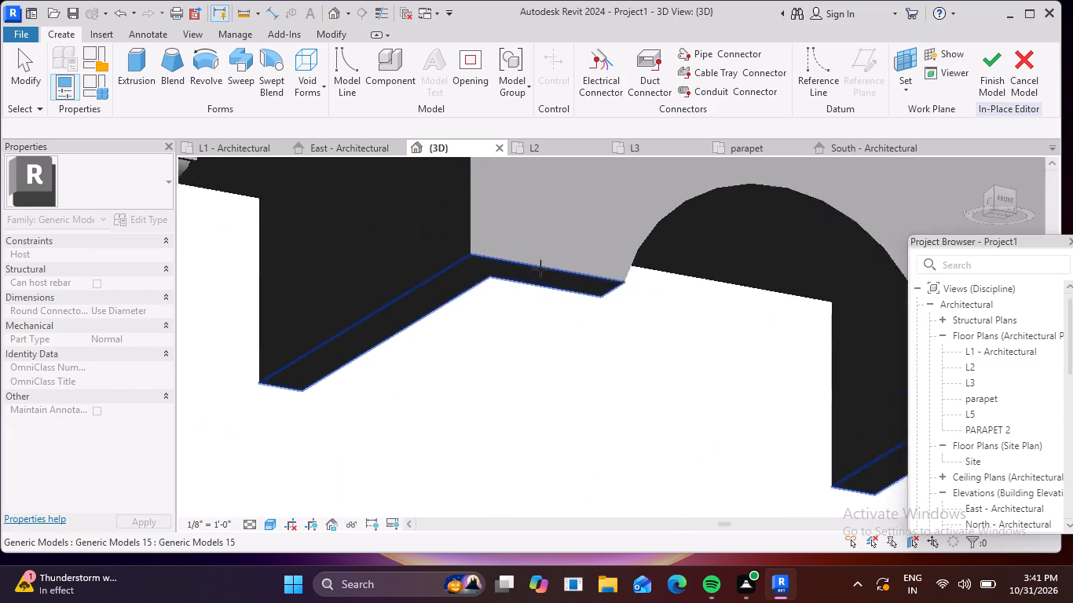
scroll(540, 269, "up", 1)
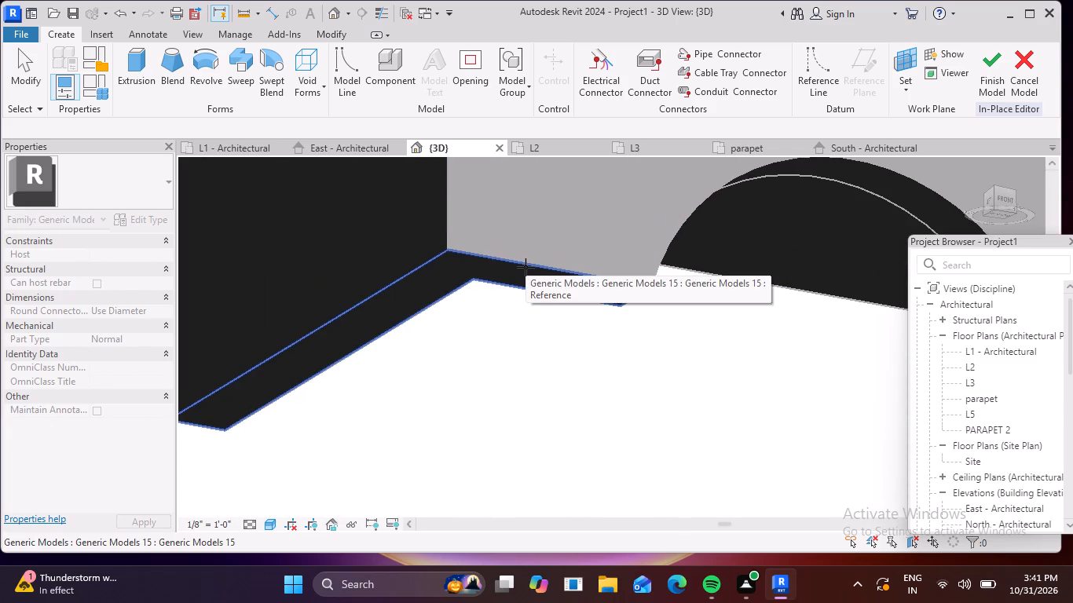
left_click(526, 267)
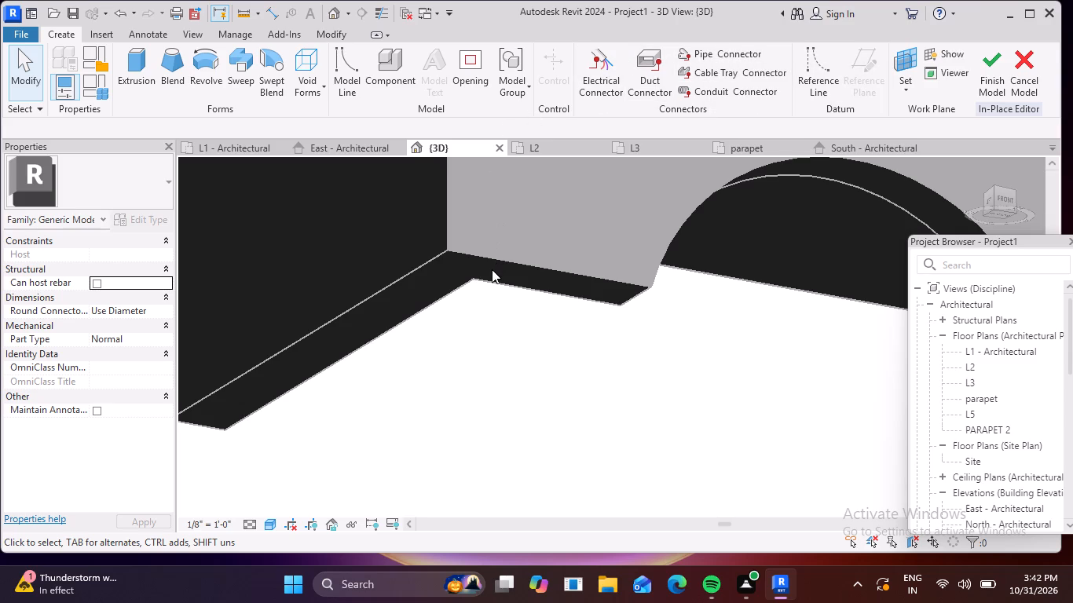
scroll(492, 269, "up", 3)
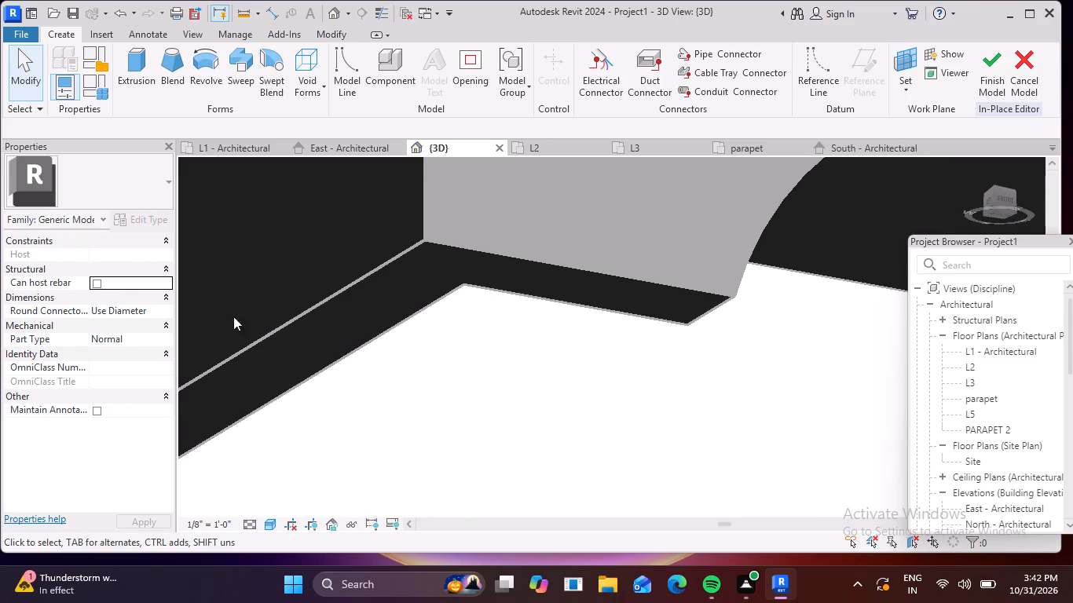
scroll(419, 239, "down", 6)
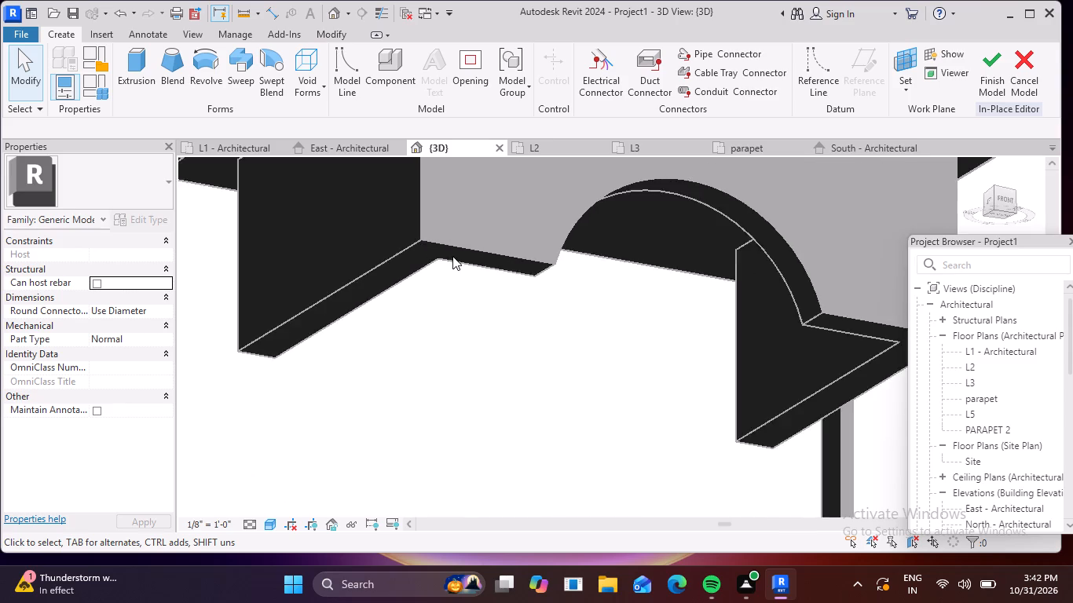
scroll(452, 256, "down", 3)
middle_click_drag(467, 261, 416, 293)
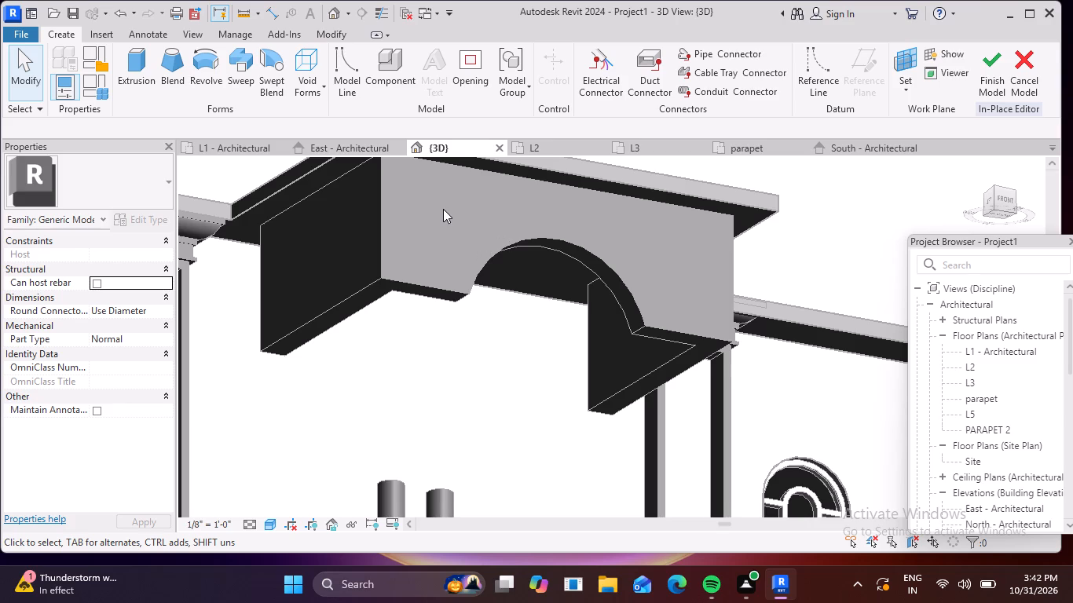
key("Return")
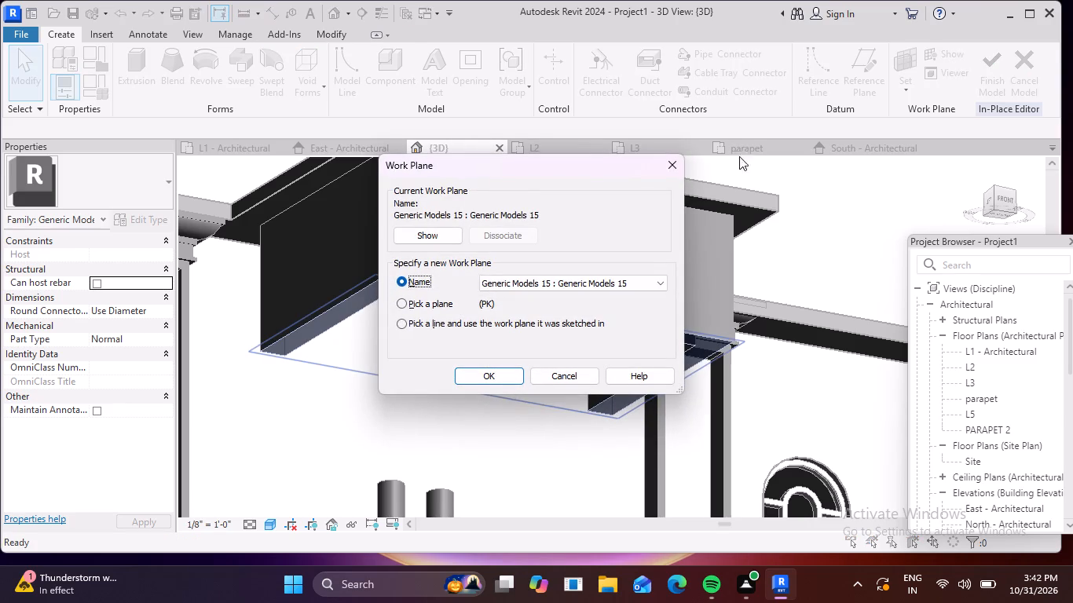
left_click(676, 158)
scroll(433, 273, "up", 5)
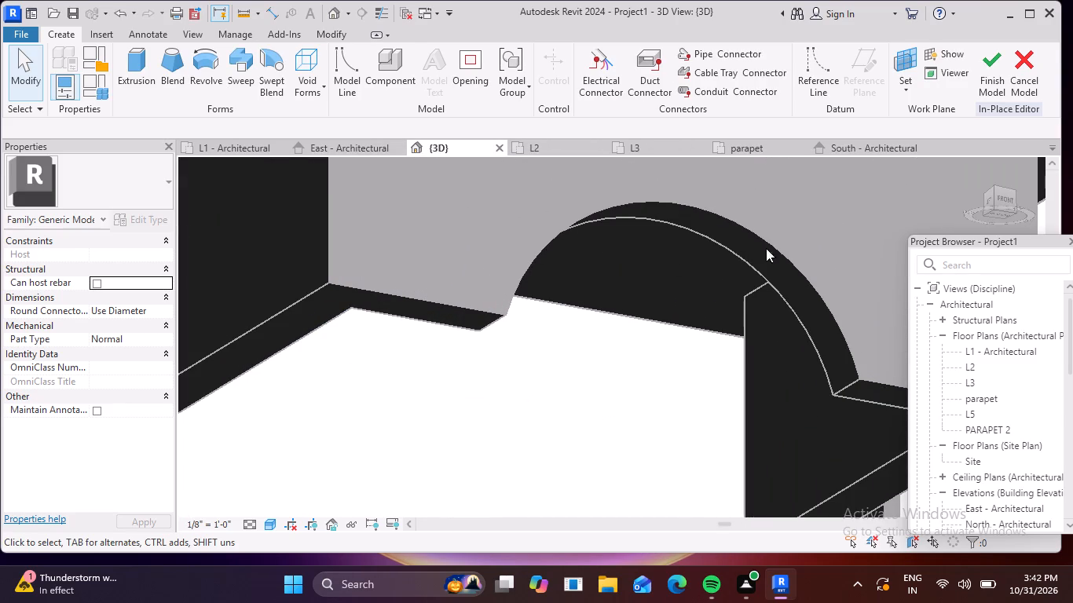
Finish the in-place edit of the rectangular column base blocks.
scroll(645, 281, "down", 3)
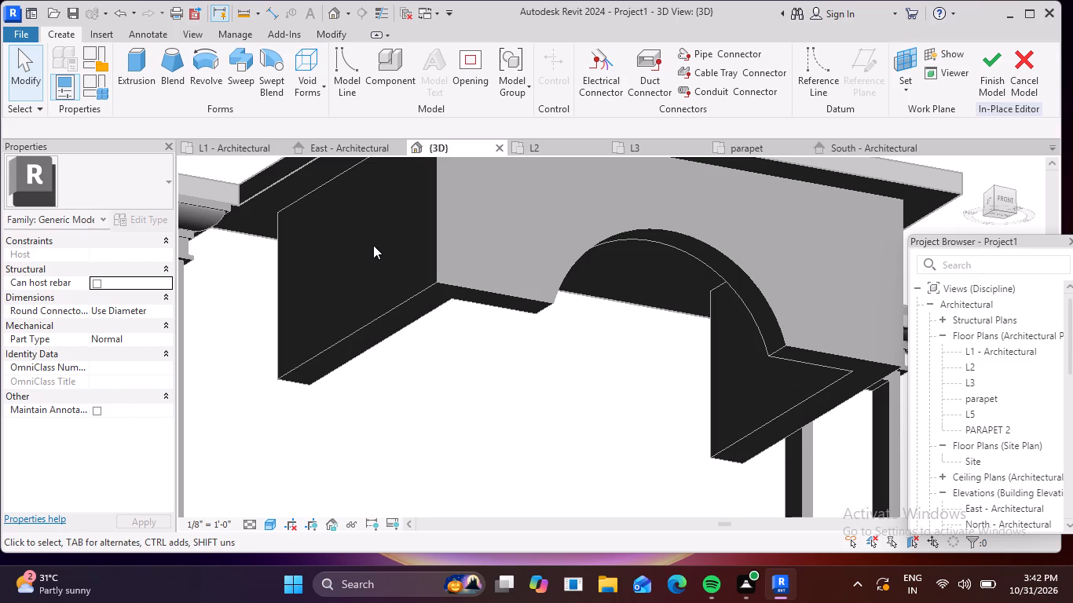
left_click(443, 284)
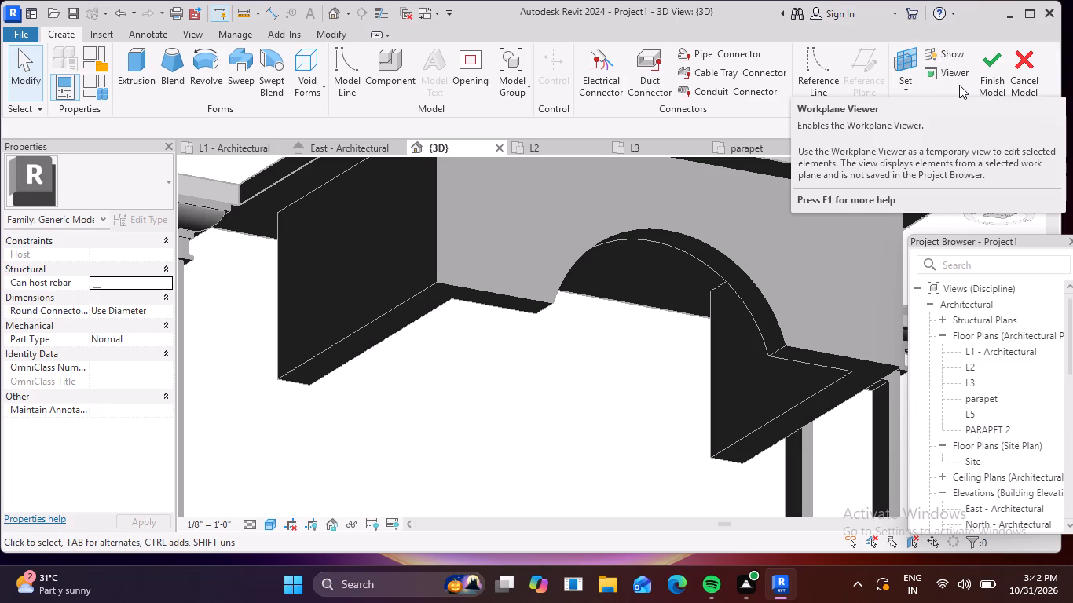
left_click(996, 65)
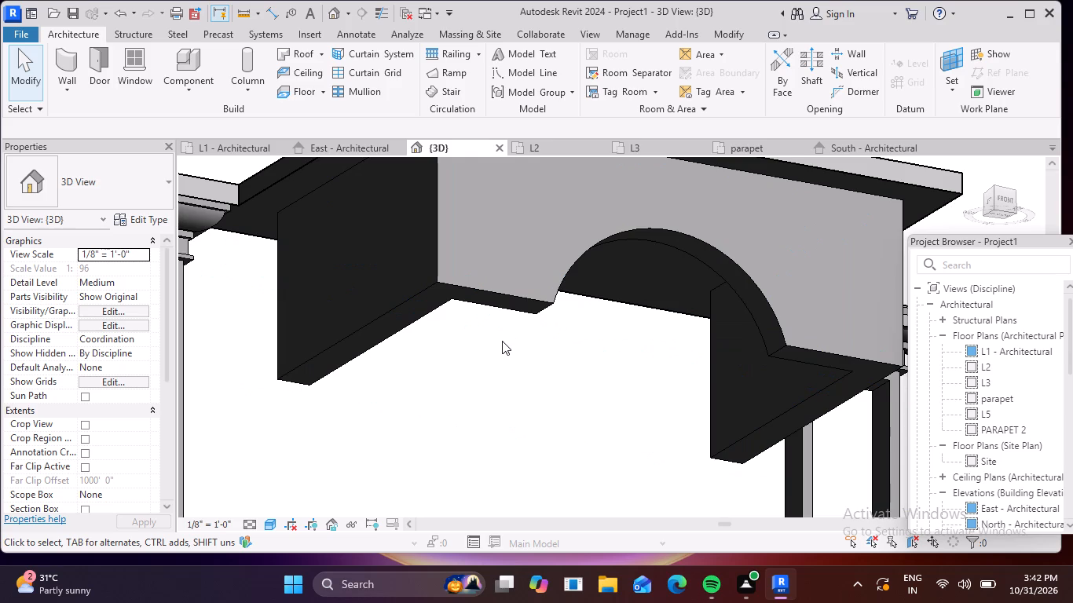
Reopen the rectangular base blocks under the paired entrance columns for in-place editing.
scroll(502, 341, "down", 13)
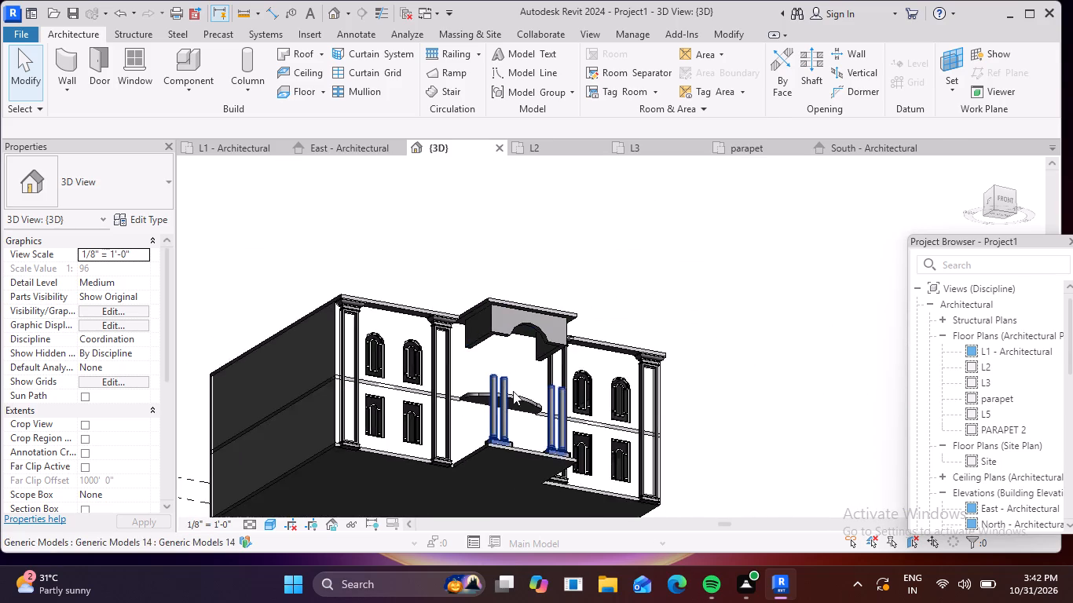
middle_click_drag(513, 391, 515, 358)
scroll(512, 422, "up", 14)
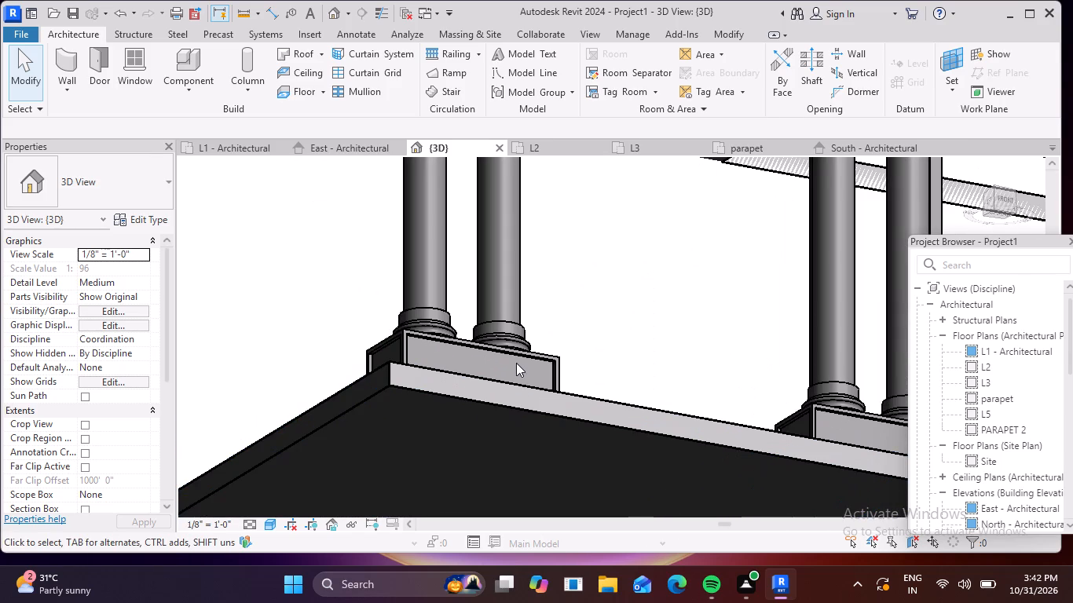
left_click(533, 350)
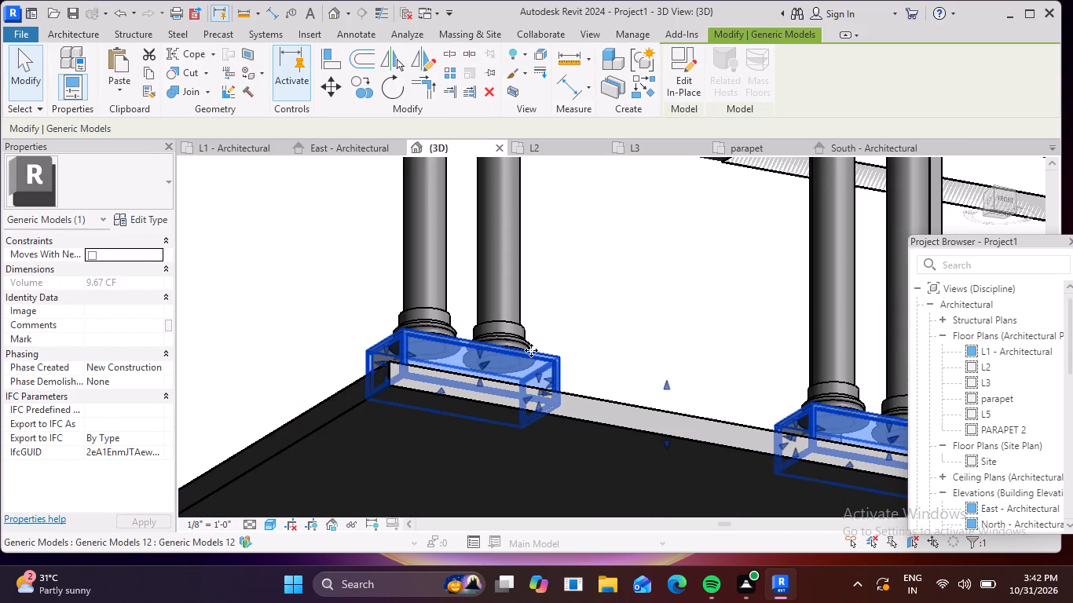
left_click(684, 73)
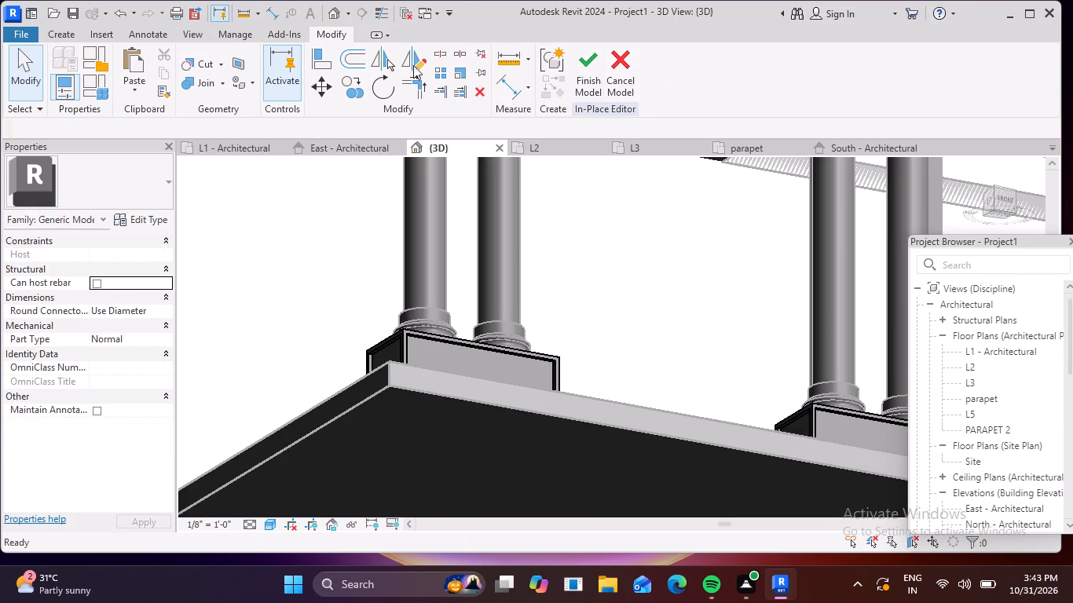
Start a solid extrusion and set its work plane by picking the underside face of the arched entrance beam.
left_click(57, 32)
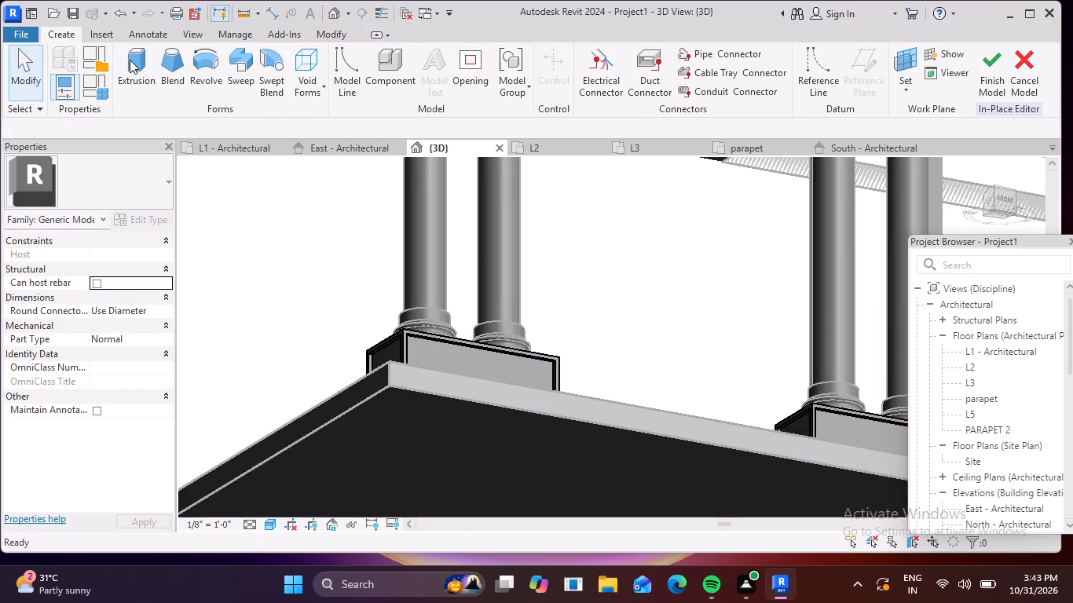
left_click(138, 60)
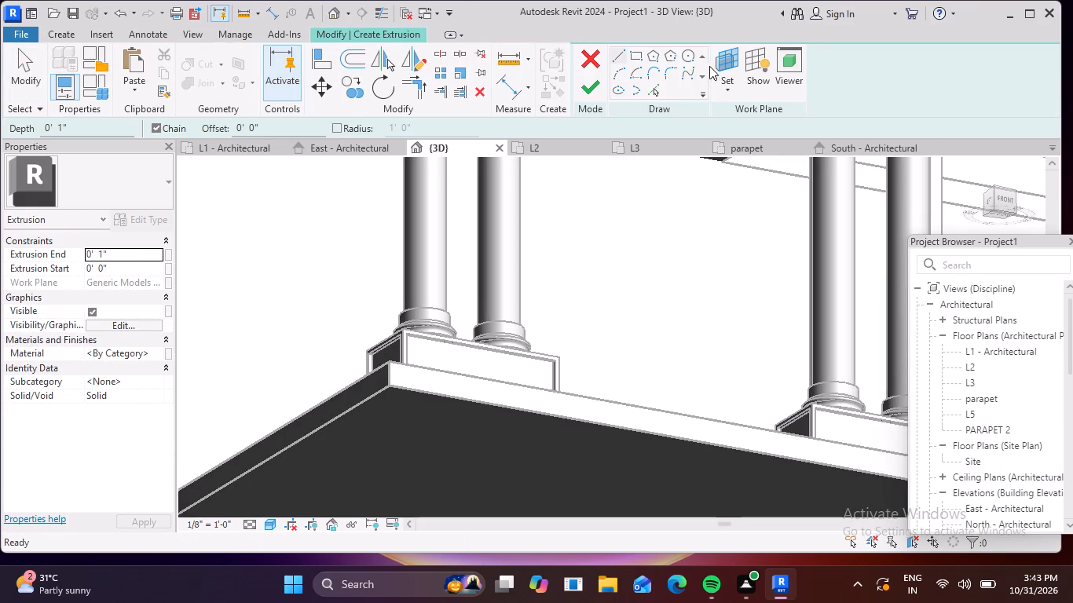
left_click(721, 65)
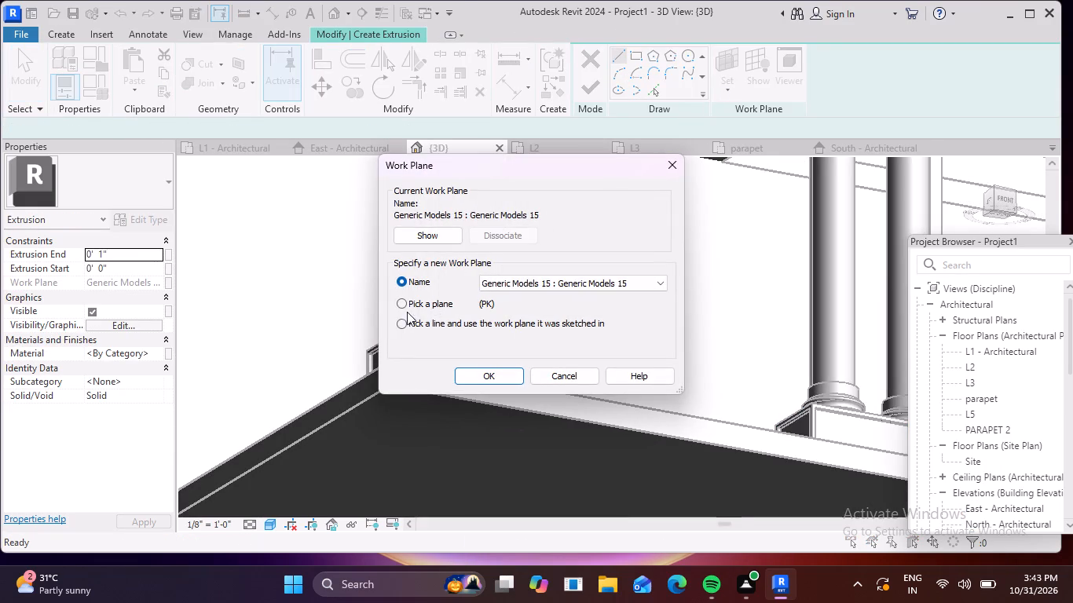
left_click(395, 305)
left_click(405, 305)
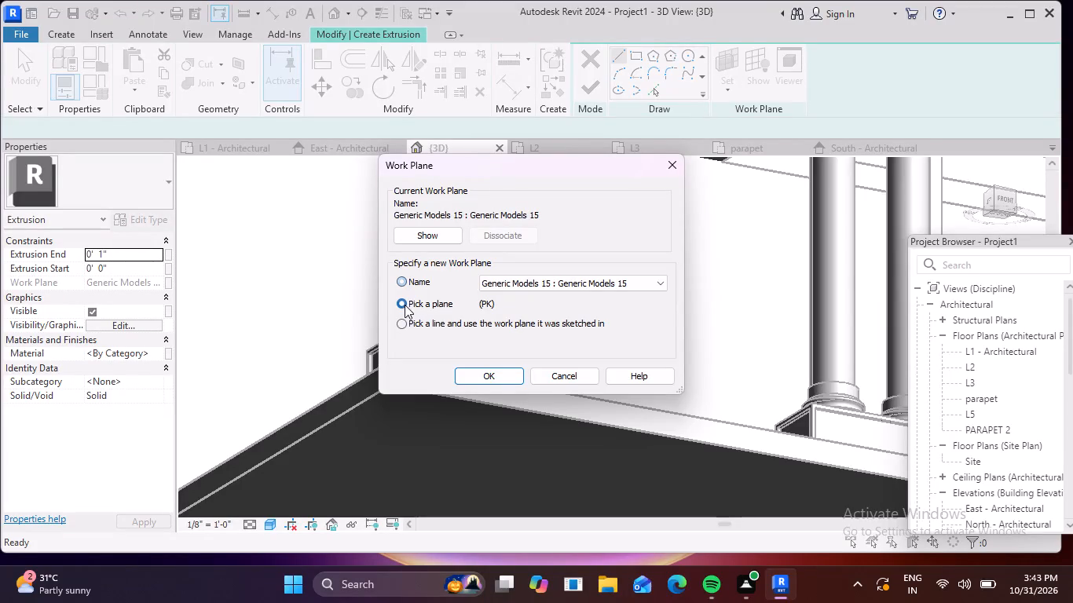
left_click(497, 375)
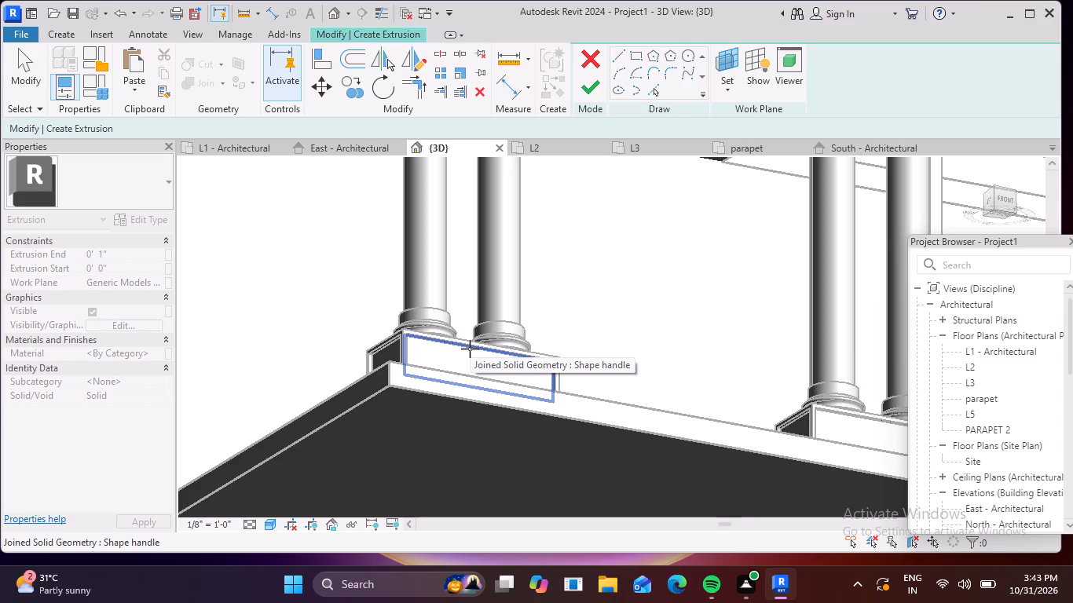
scroll(517, 266, "down", 2)
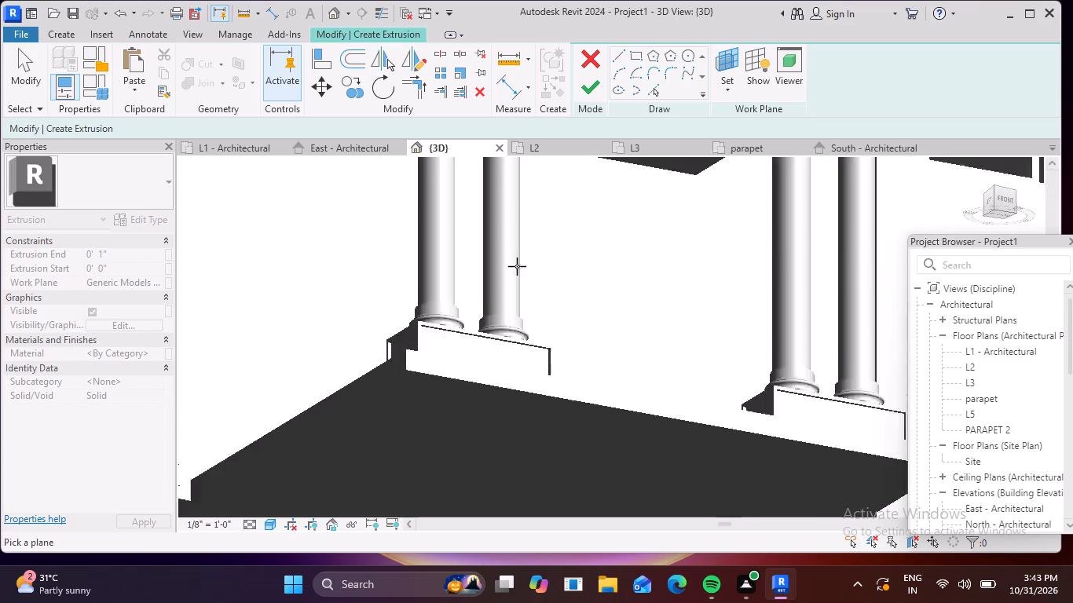
middle_click_drag(557, 279, 540, 448)
middle_click_drag(644, 231, 625, 462)
middle_click_drag(606, 312, 609, 330)
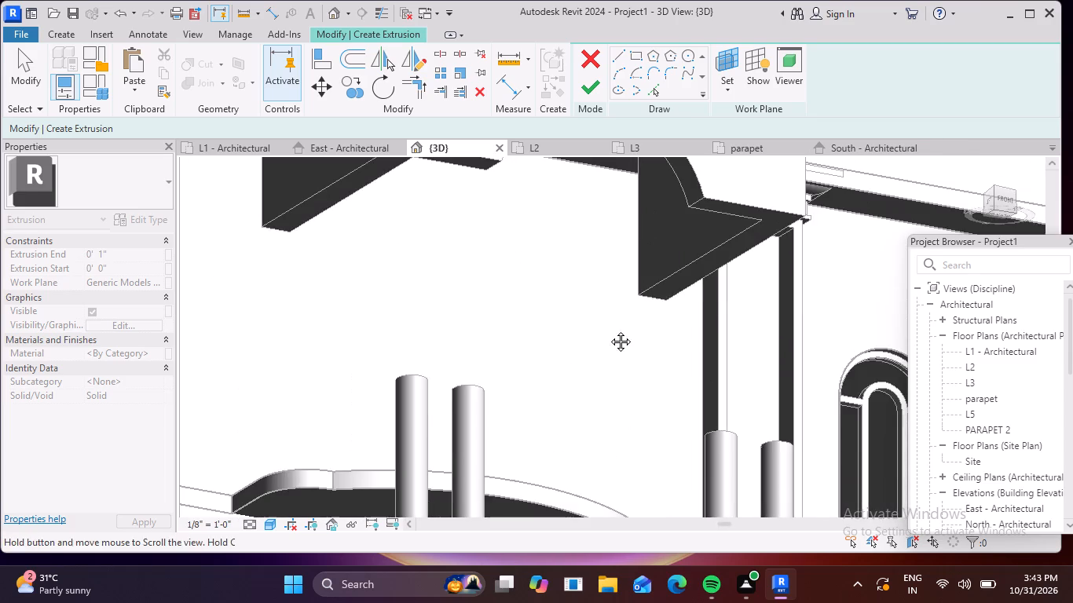
middle_click_drag(609, 330, 624, 387)
scroll(478, 264, "up", 9)
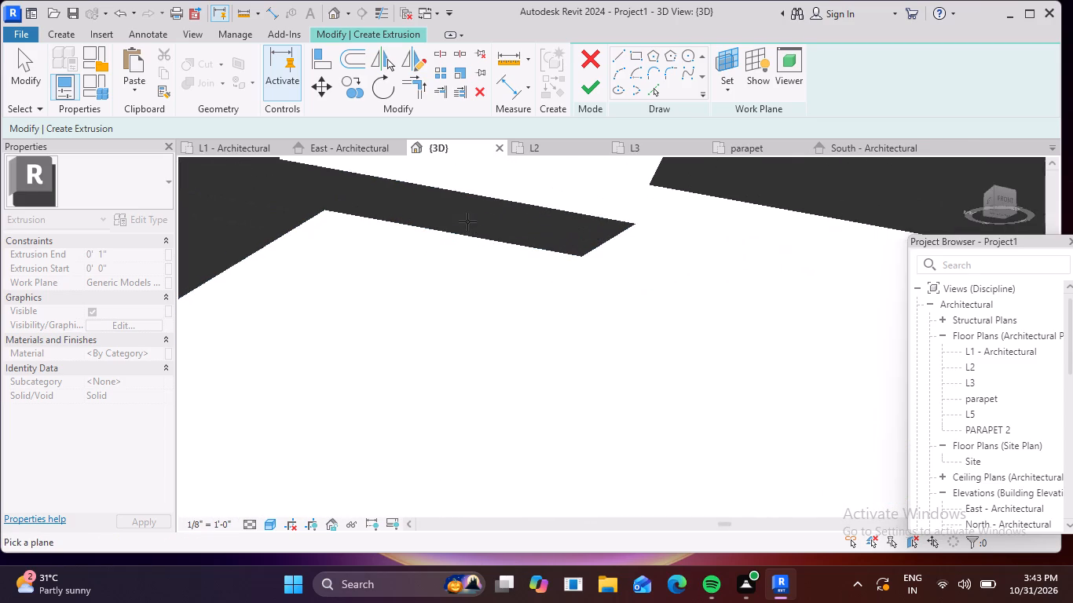
left_click(443, 226)
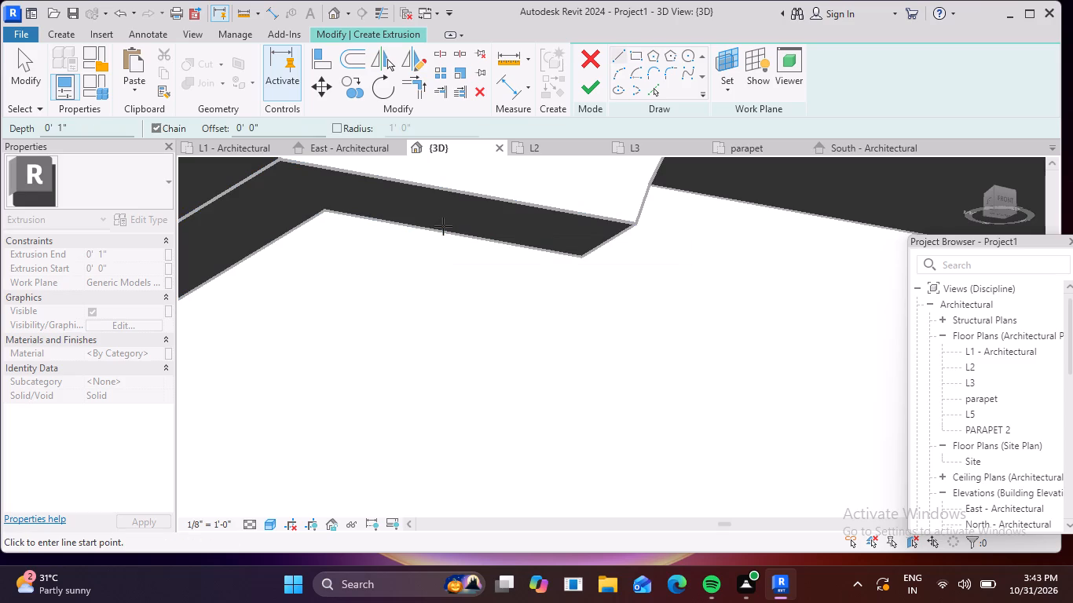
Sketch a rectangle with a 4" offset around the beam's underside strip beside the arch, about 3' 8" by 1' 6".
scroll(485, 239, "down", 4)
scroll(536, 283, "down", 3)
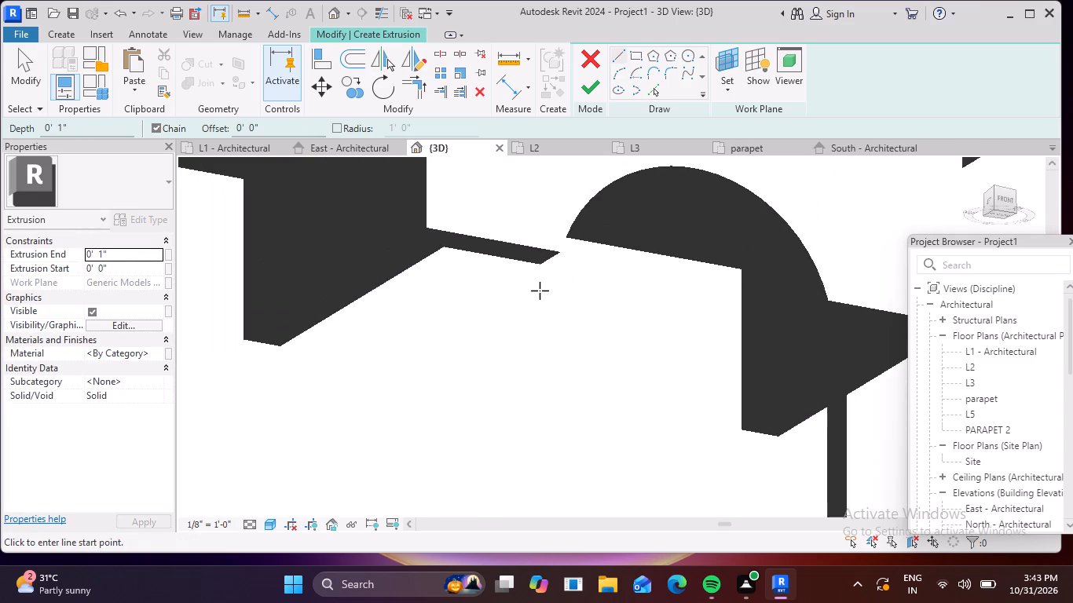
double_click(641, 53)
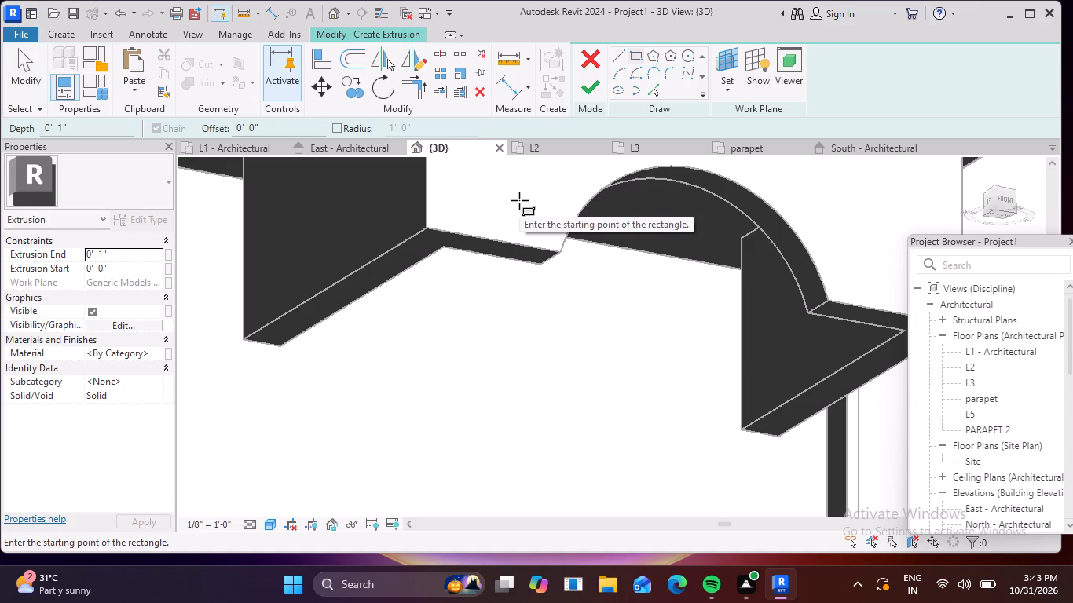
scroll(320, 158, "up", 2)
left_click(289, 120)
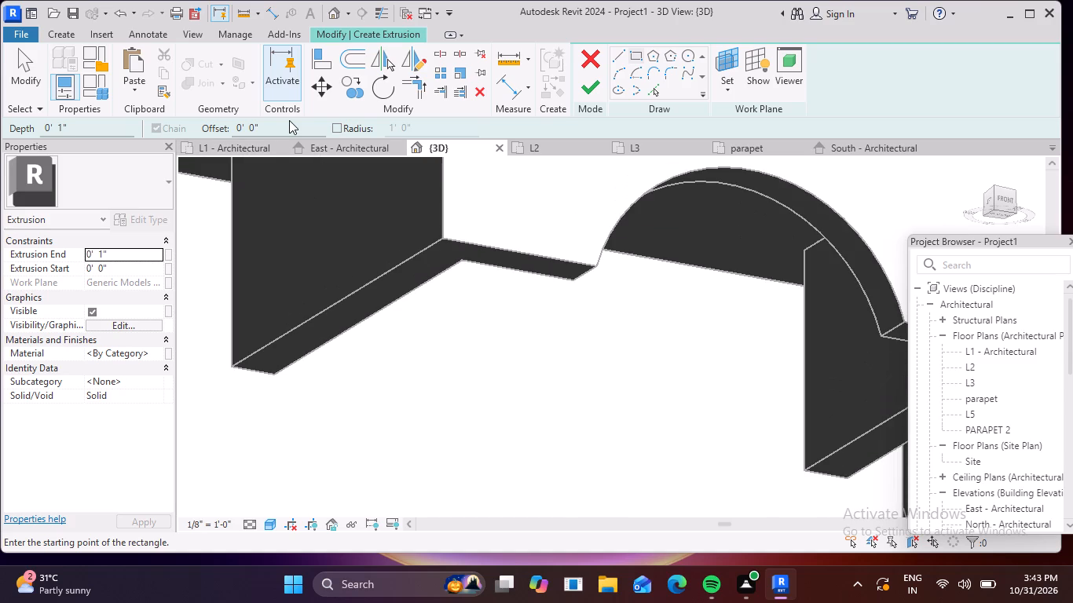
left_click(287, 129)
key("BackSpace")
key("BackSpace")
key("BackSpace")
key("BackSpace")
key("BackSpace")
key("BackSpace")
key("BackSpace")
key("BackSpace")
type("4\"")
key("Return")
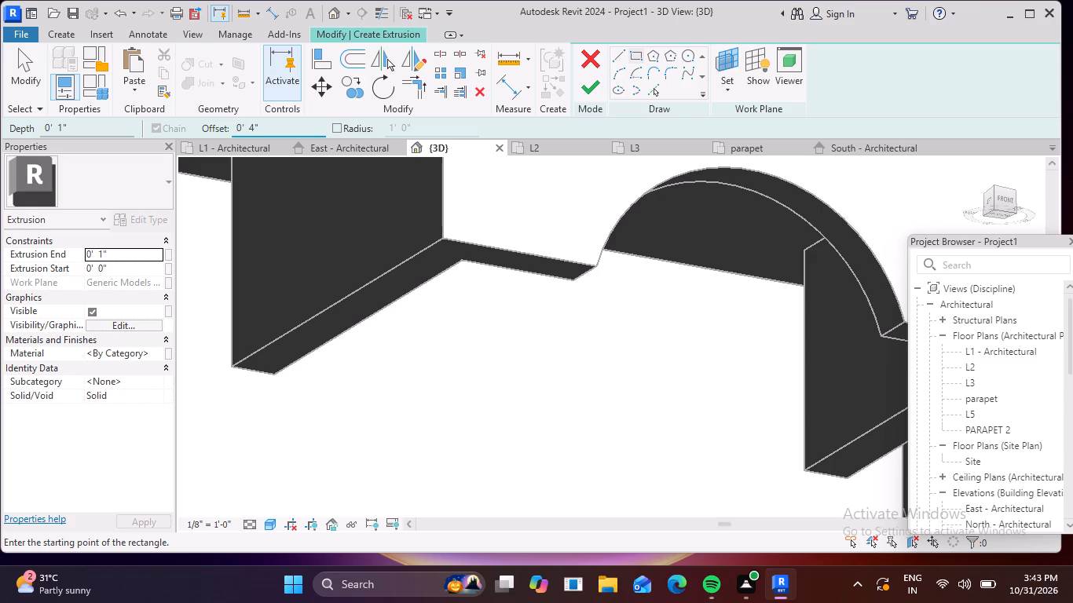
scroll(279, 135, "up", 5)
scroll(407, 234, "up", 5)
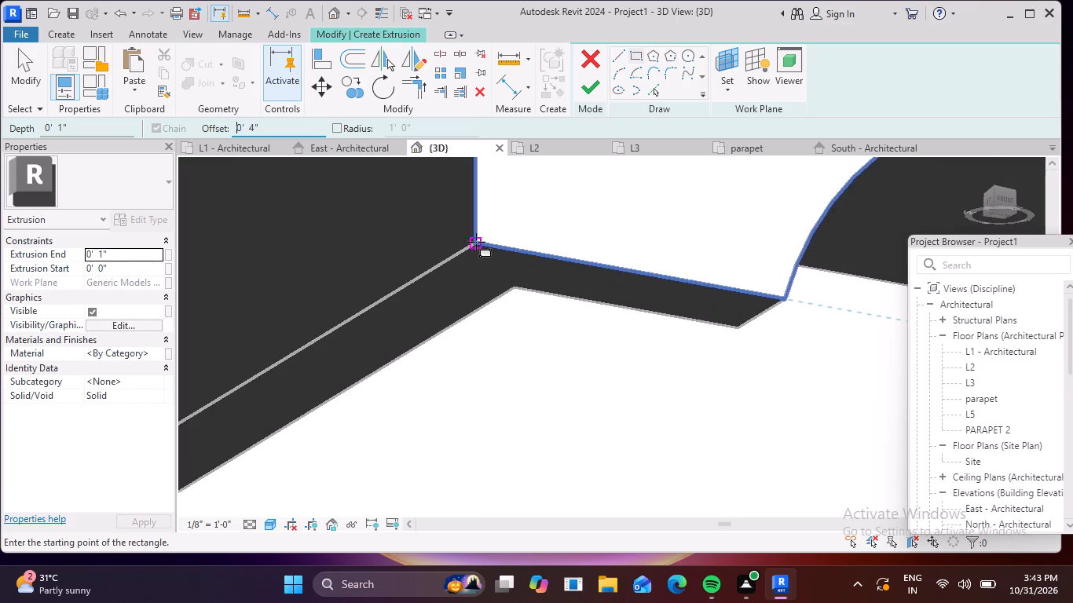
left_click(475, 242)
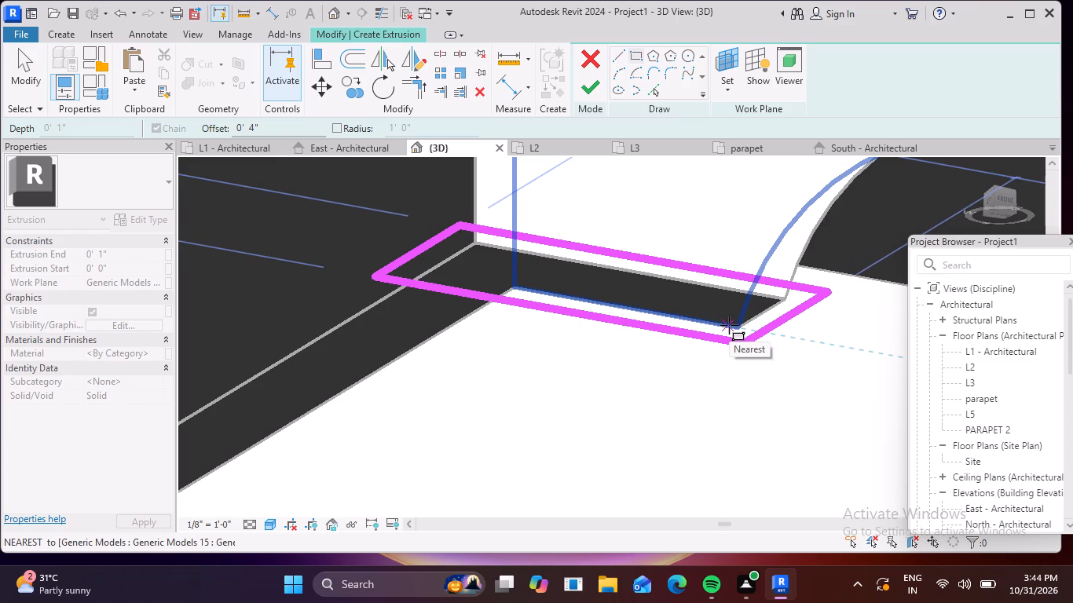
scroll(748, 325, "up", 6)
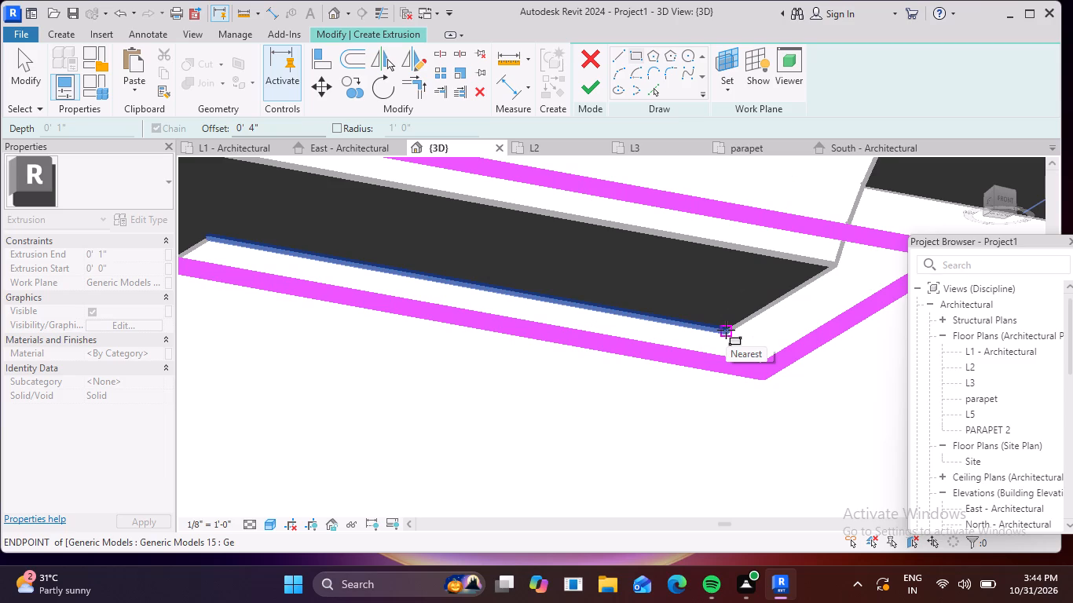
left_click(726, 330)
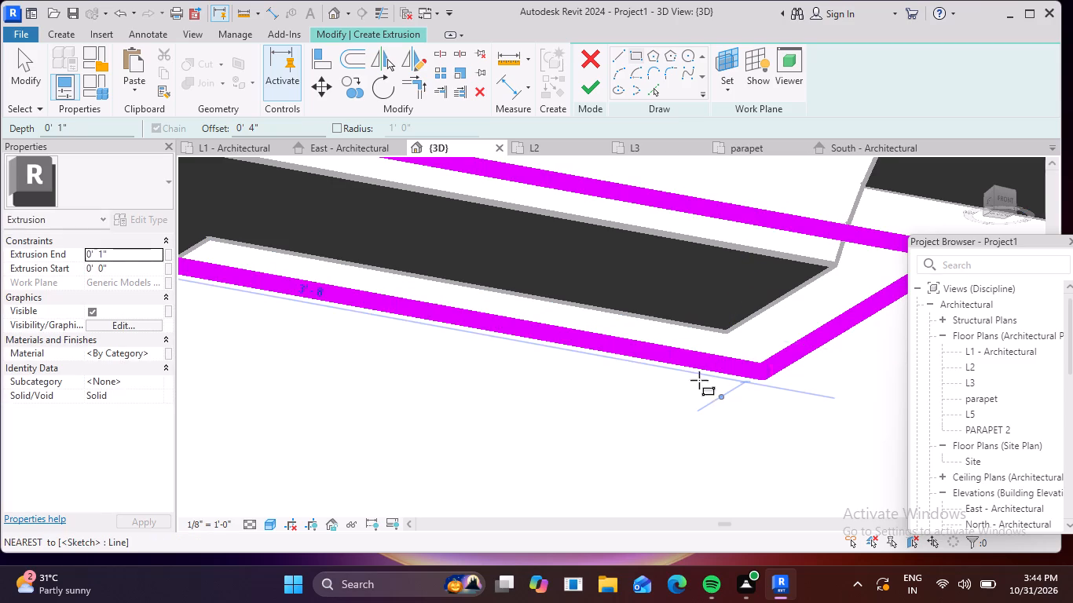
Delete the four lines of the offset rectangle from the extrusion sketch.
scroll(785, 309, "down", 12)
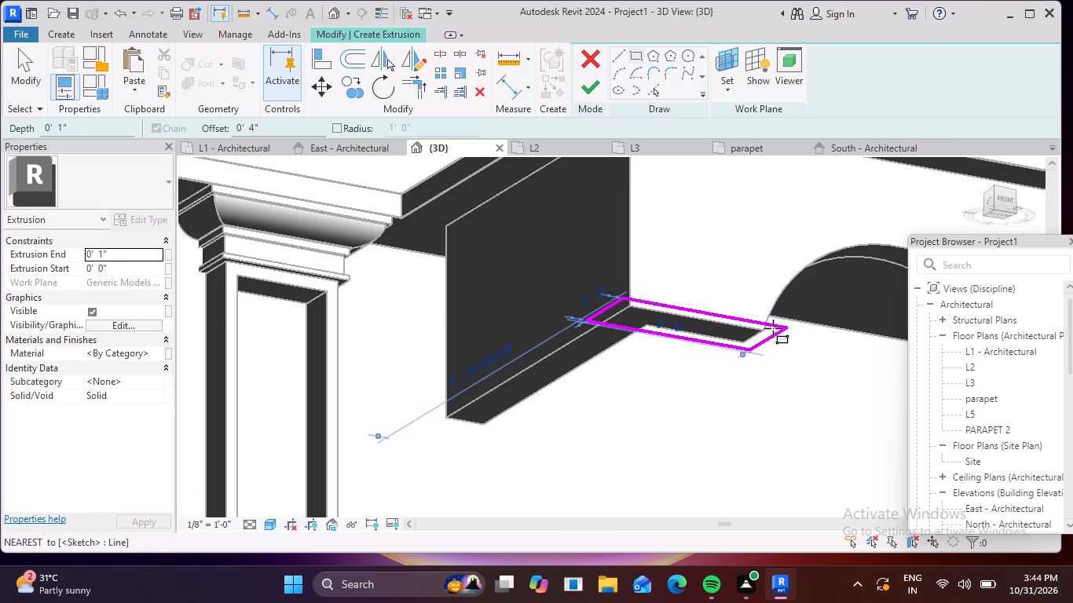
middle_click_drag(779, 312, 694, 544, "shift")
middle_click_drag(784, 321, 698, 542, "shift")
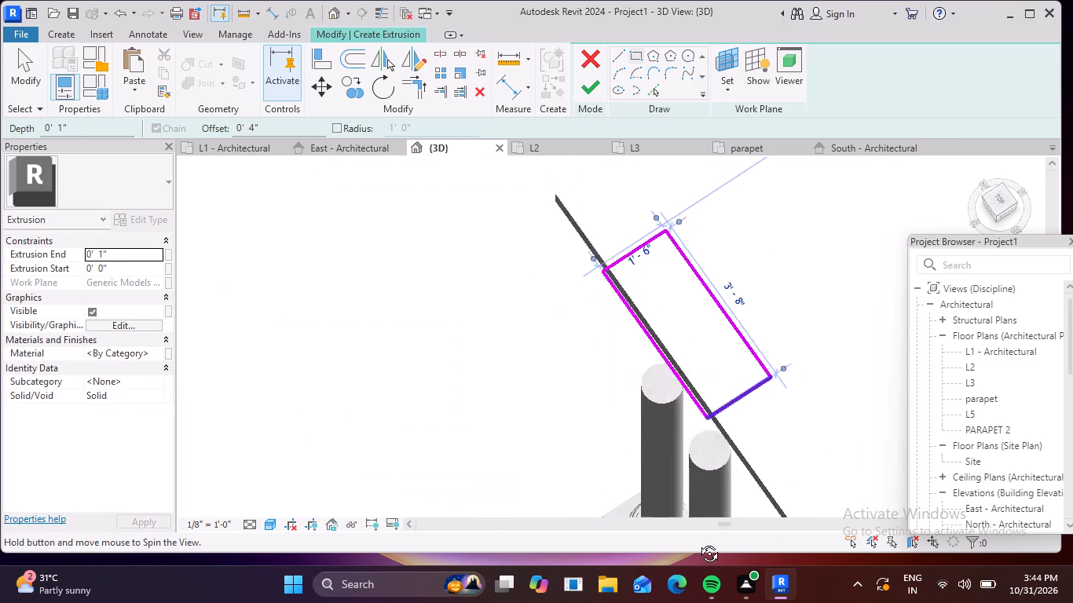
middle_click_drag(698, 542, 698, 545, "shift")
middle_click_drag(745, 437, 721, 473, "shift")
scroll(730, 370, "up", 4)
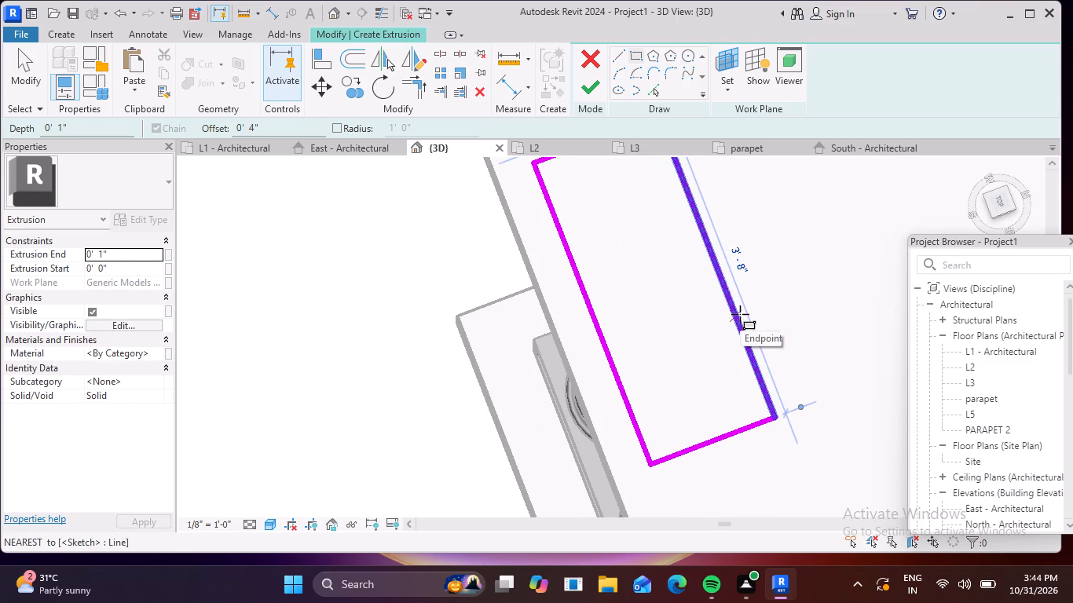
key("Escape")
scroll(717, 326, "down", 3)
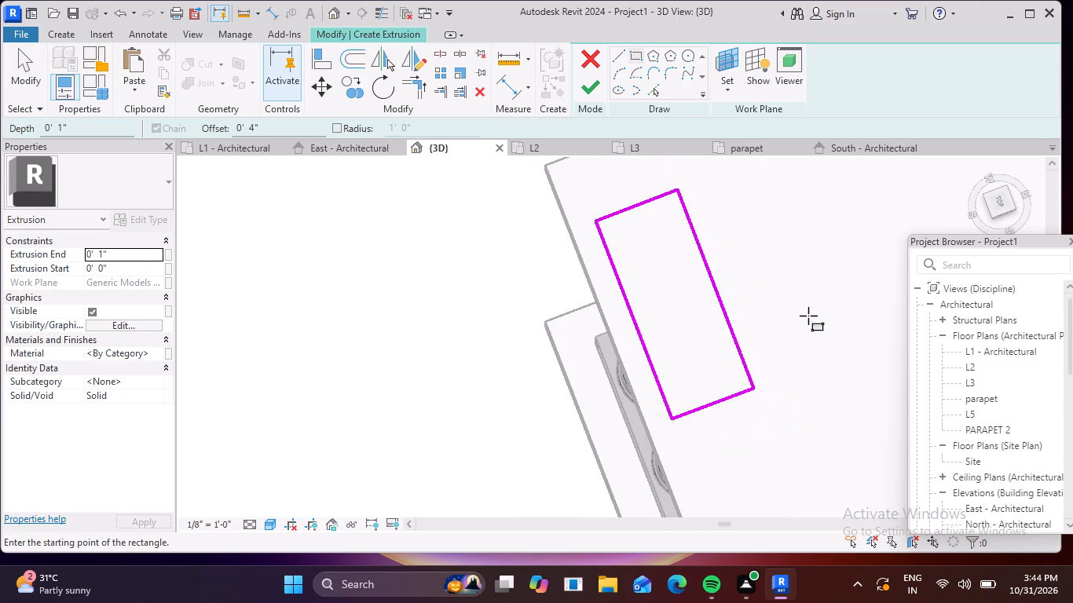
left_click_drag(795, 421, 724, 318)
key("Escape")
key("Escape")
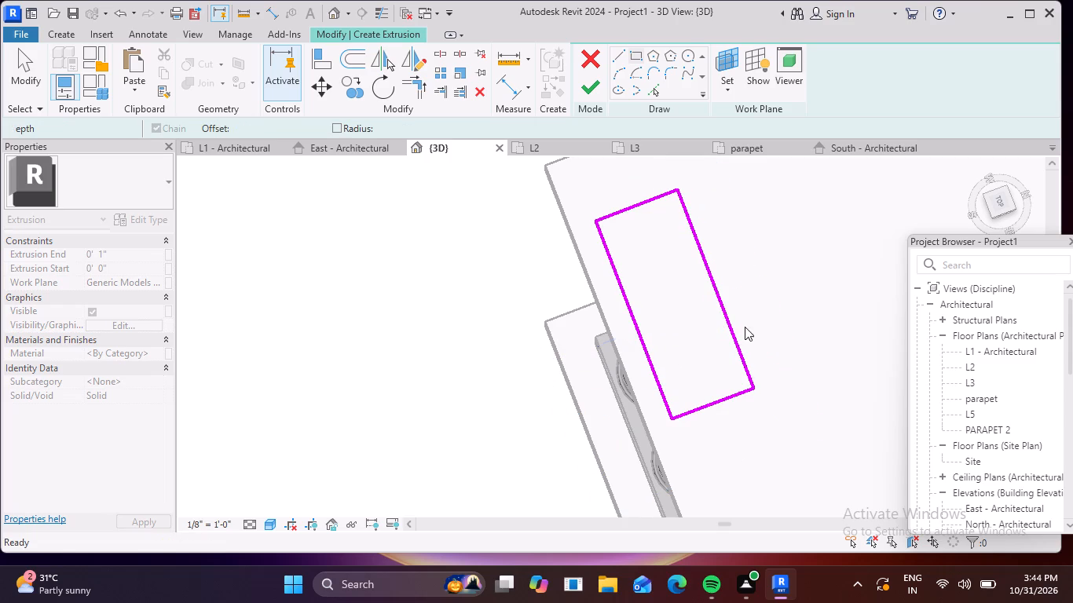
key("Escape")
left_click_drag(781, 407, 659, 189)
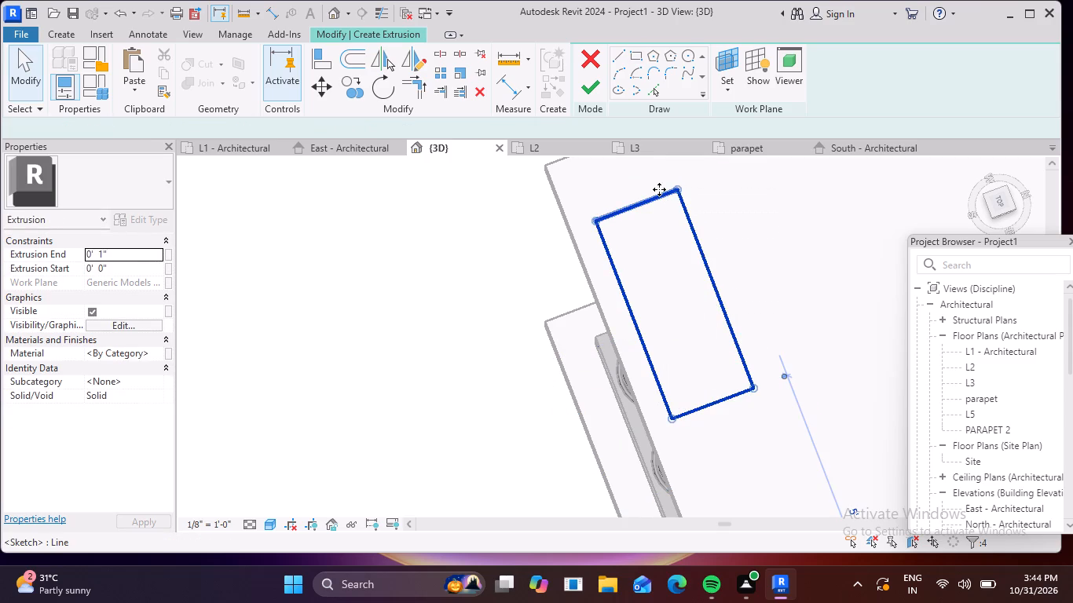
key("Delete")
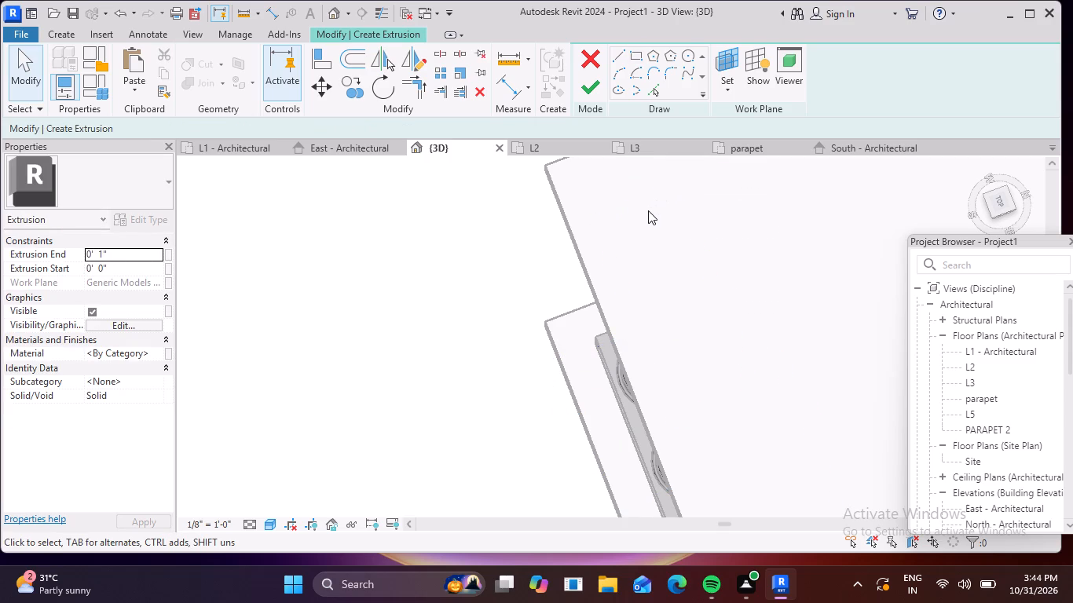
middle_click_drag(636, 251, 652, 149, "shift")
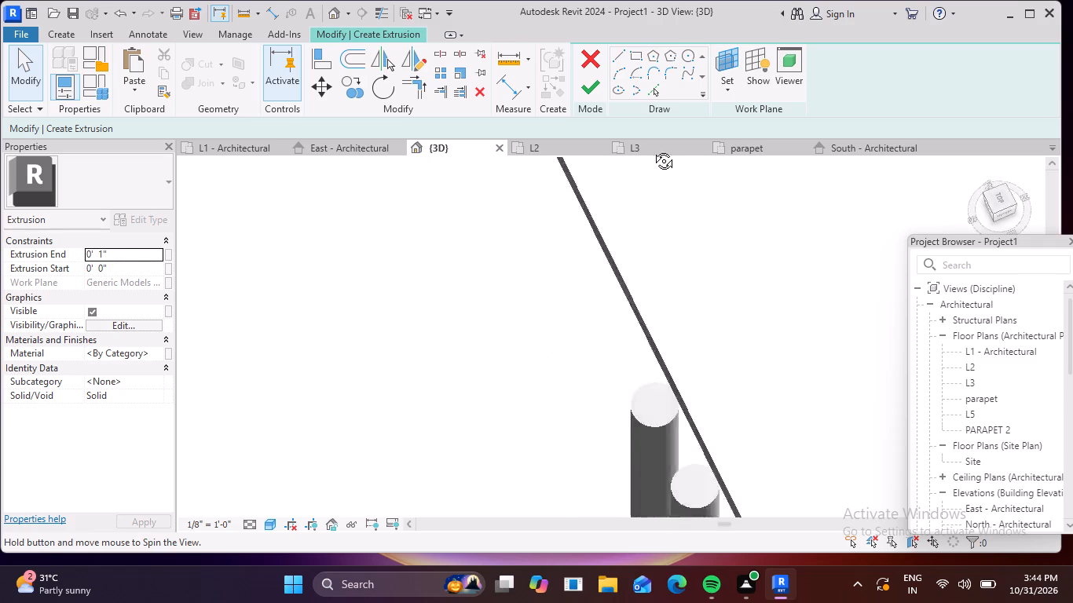
Sketch a rectangle with a 4" offset around the beam's underside strip beside the arch, about 3' 8" long, and finish the extrusion.
middle_click_drag(652, 149, 685, 24, "shift")
middle_click_drag(602, 296, 714, 102, "shift")
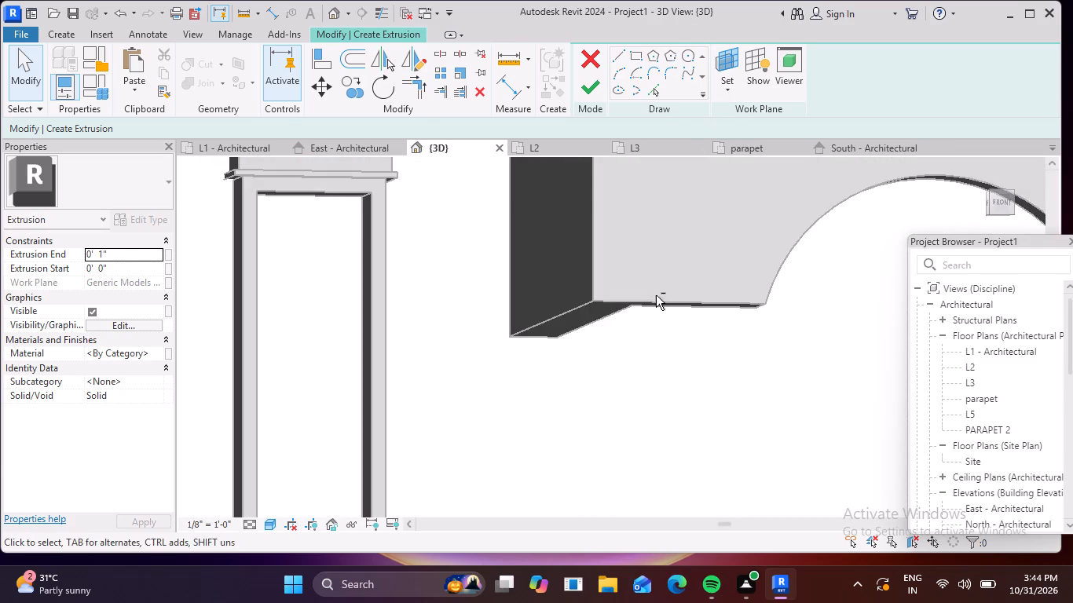
middle_click_drag(656, 296, 661, 166, "shift")
middle_click_drag(614, 326, 610, 218, "shift")
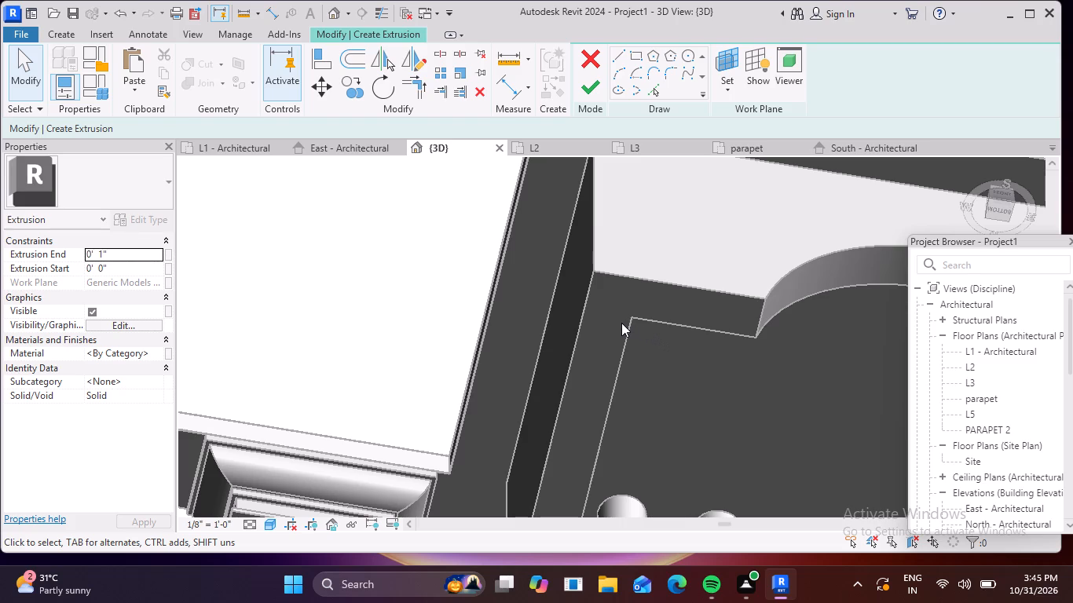
scroll(612, 303, "down", 2)
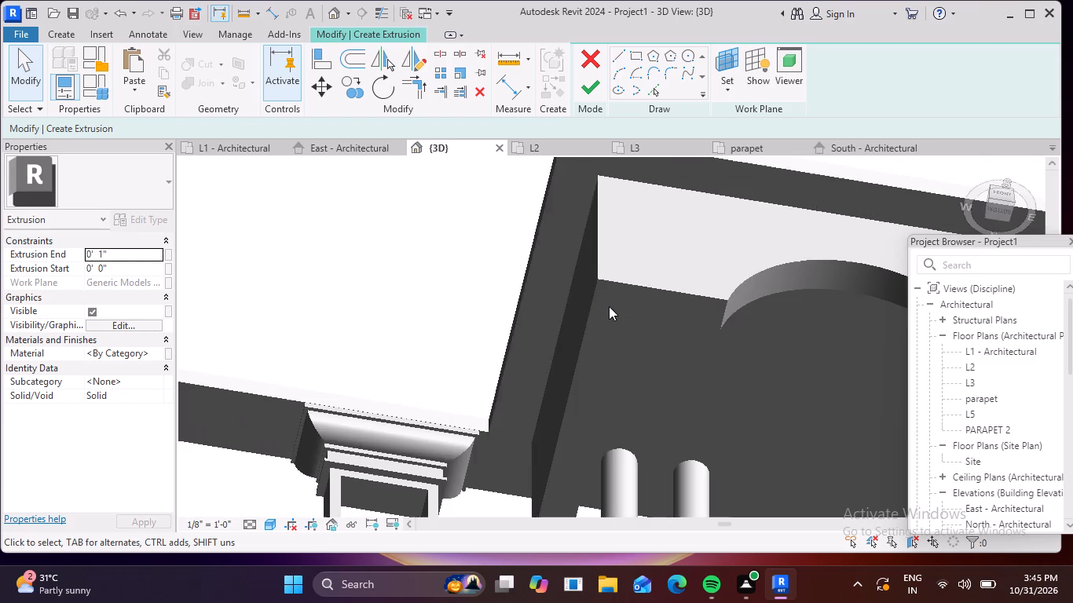
left_click(639, 53)
left_click(262, 130)
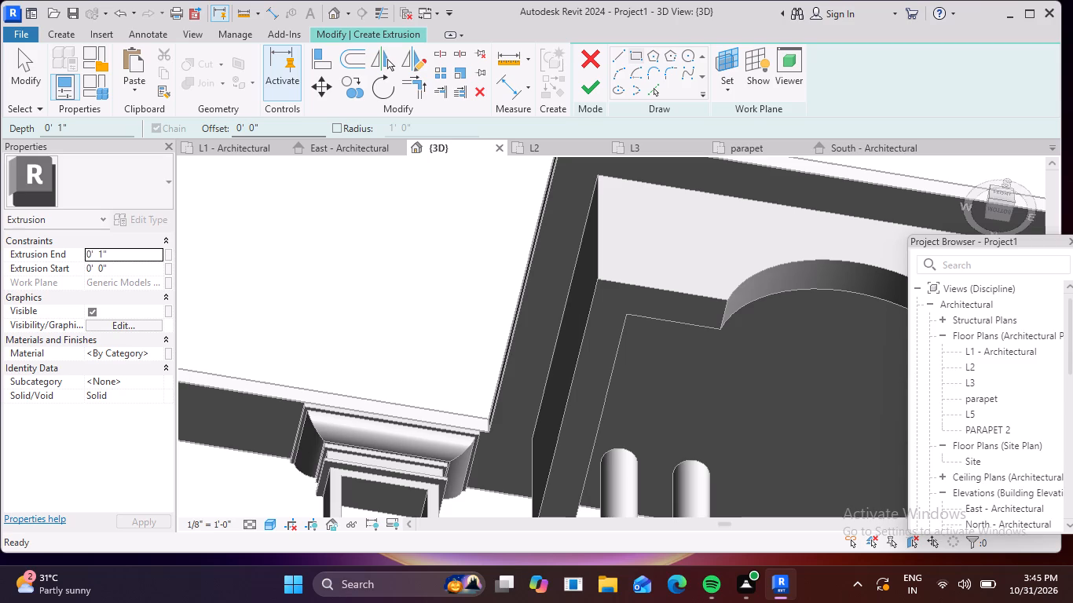
key("BackSpace")
key("BackSpace")
key("BackSpace")
key("BackSpace")
type("4\"")
key("Return")
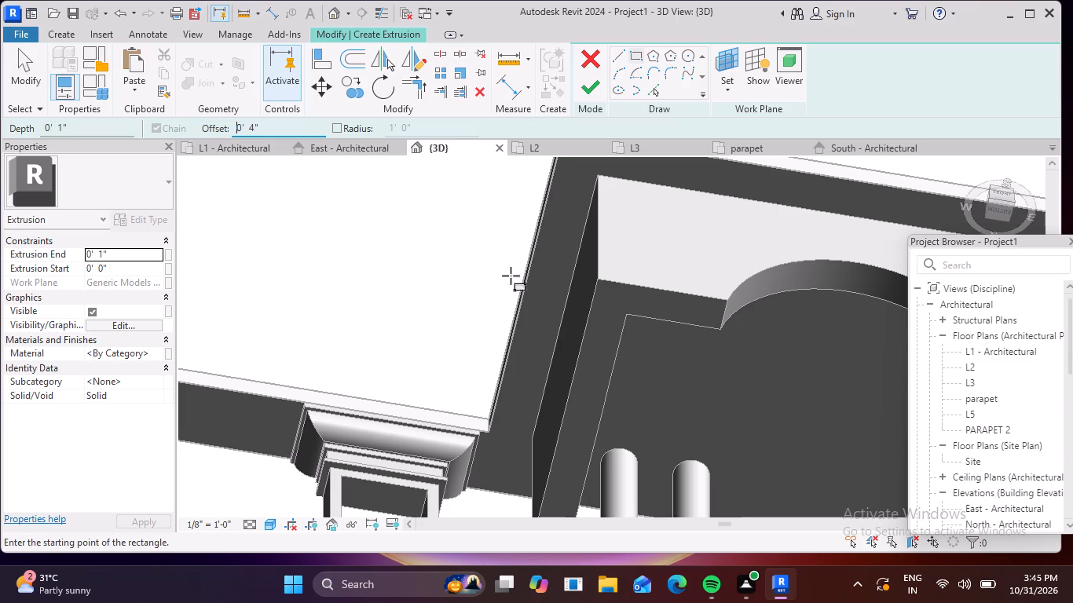
left_click(602, 283)
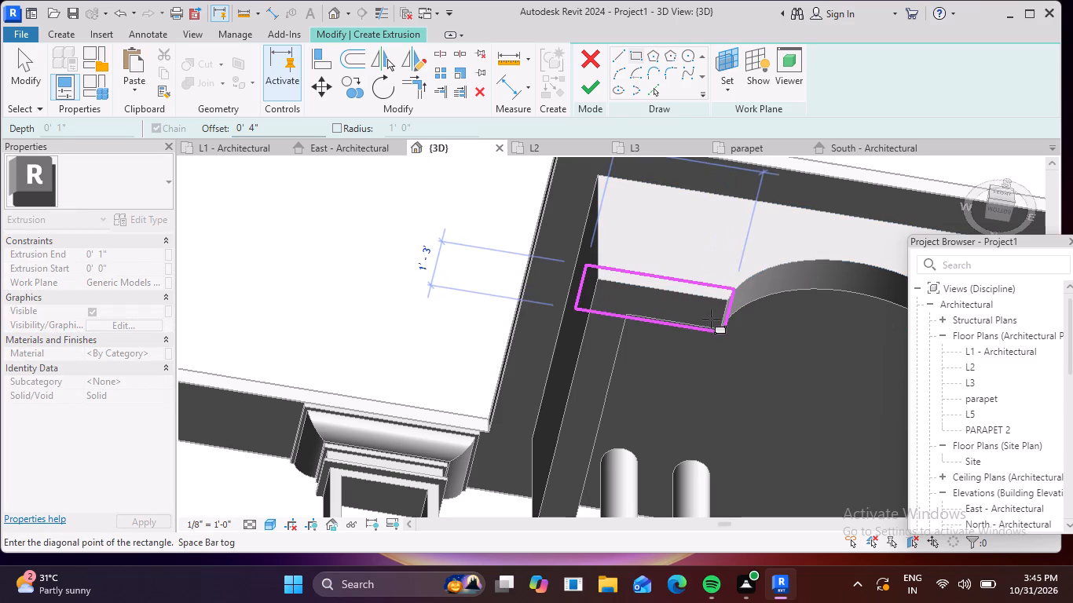
left_click(720, 325)
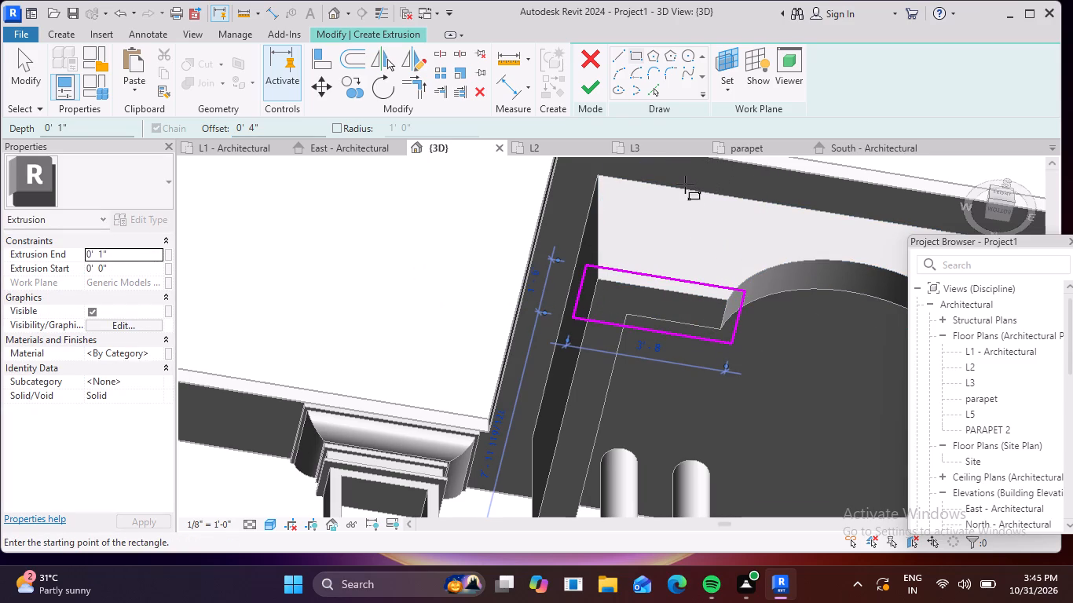
left_click(584, 93)
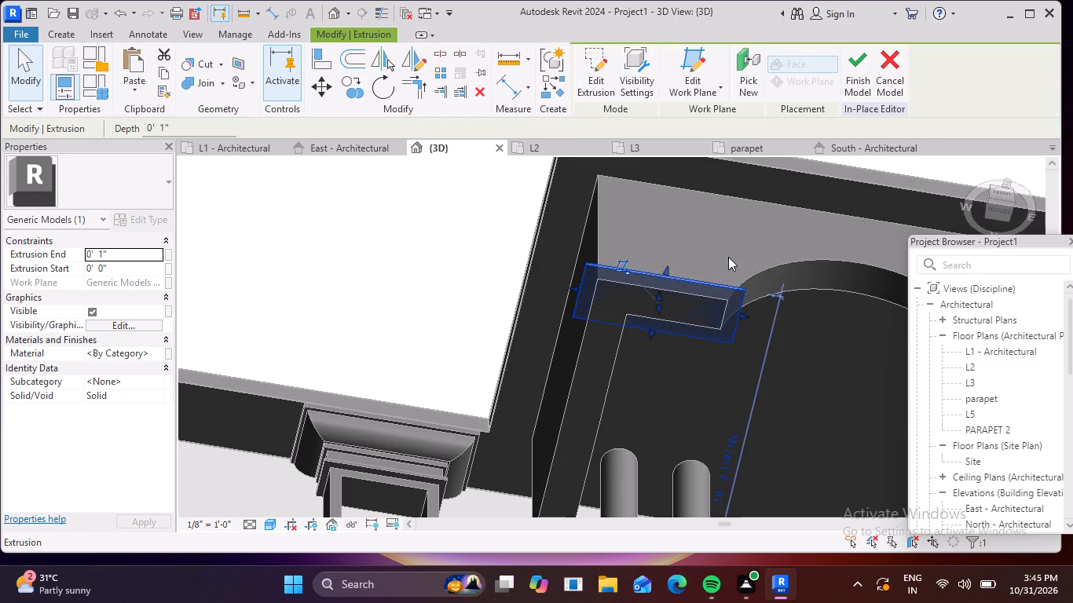
Set the extrusion end of the new block around the beam's lower corner to 10".
left_click(665, 297)
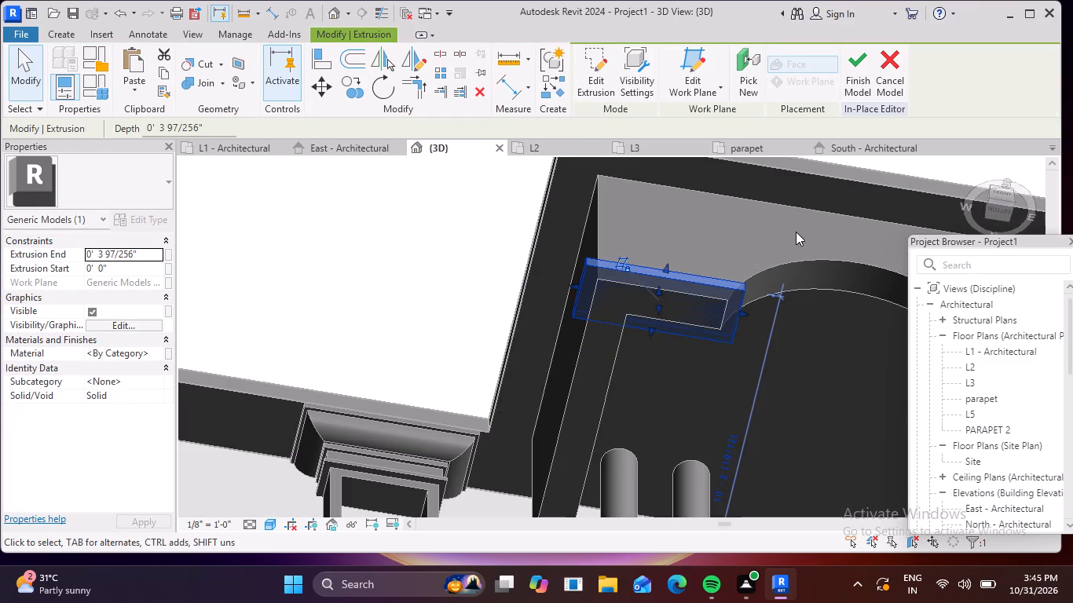
middle_click_drag(797, 225, 749, 508, "shift")
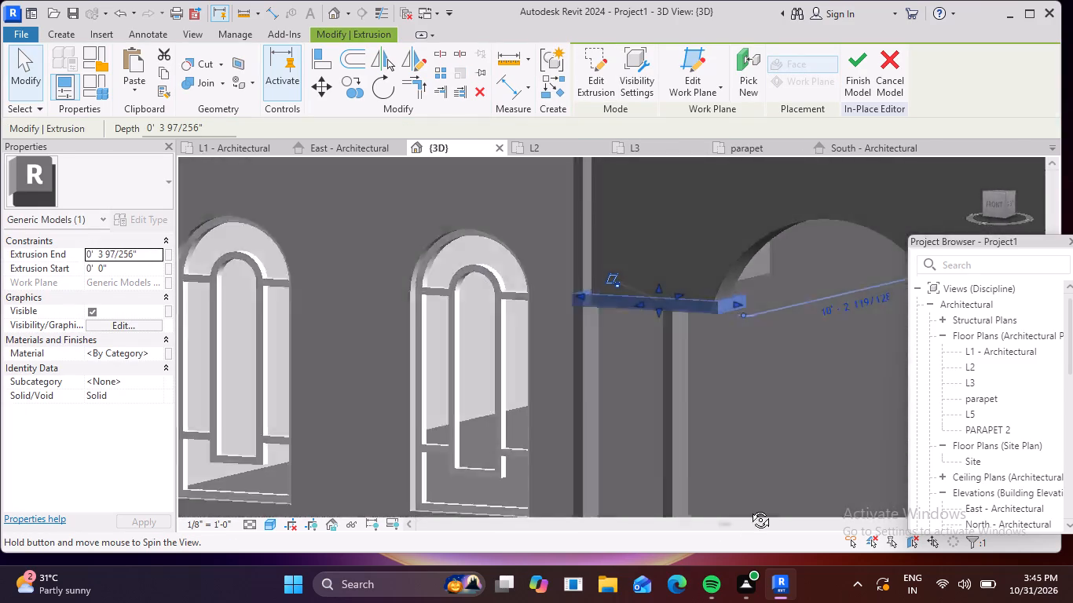
middle_click_drag(749, 508, 839, 466, "shift")
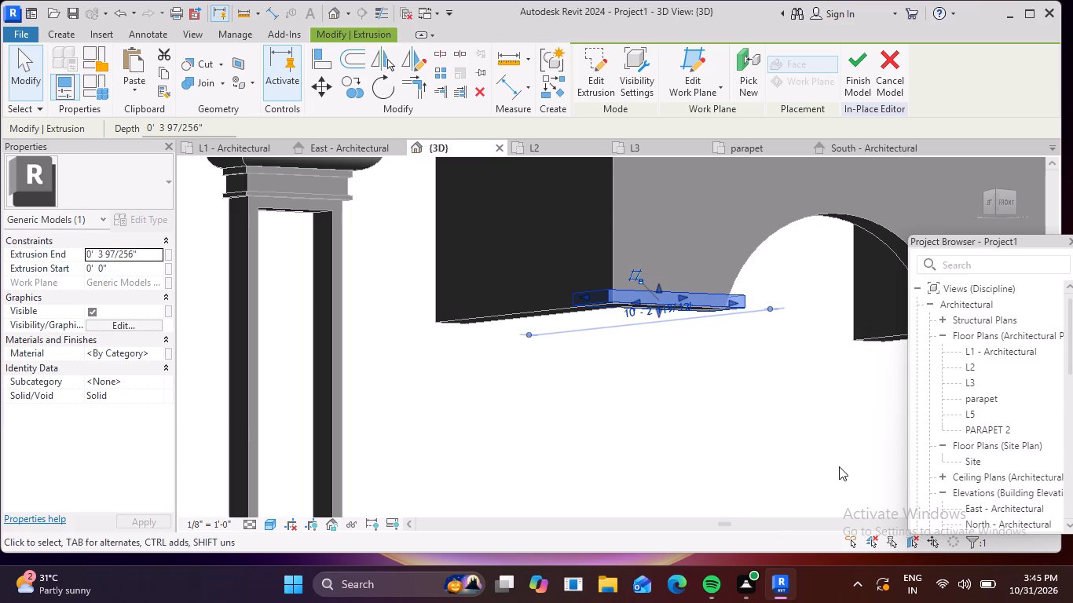
scroll(770, 412, "up", 3)
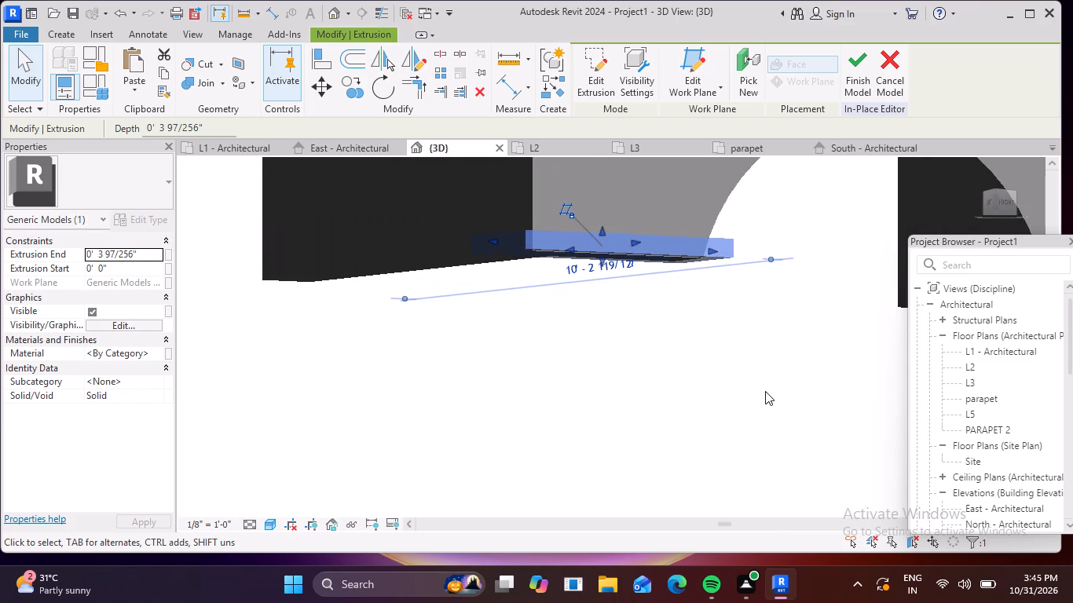
middle_click(782, 446)
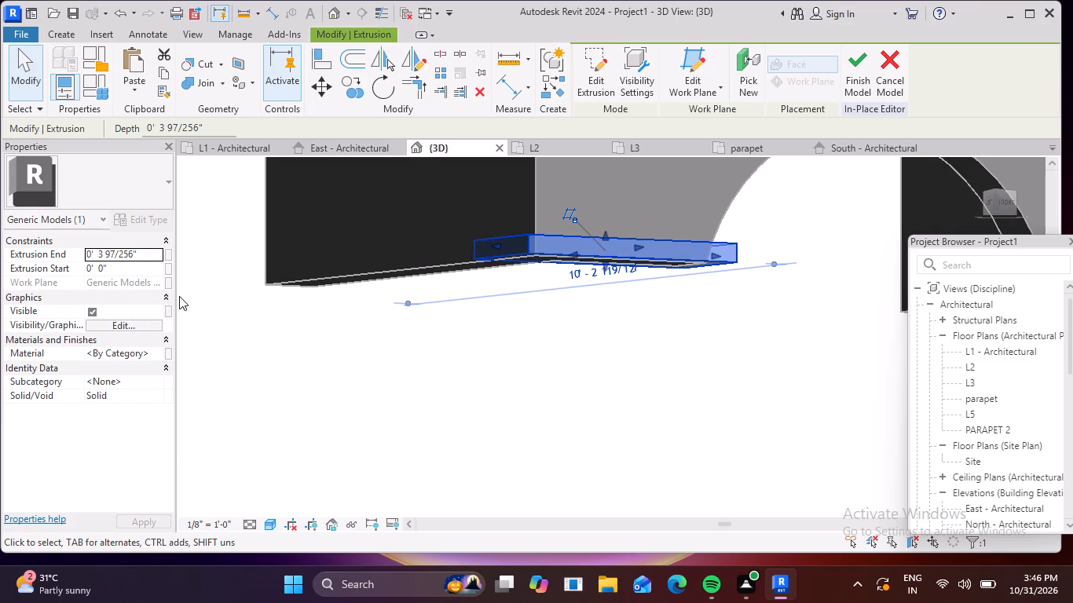
left_click(144, 256)
key("BackSpace")
key("BackSpace")
key("BackSpace")
key("BackSpace")
key("BackSpace")
key("BackSpace")
key("BackSpace")
key("BackSpace")
key("BackSpace")
key("BackSpace")
key("BackSpace")
key("BackSpace")
key("BackSpace")
key("BackSpace")
key("BackSpace")
key("BackSpace")
key("BackSpace")
key("BackSpace")
key("BackSpace")
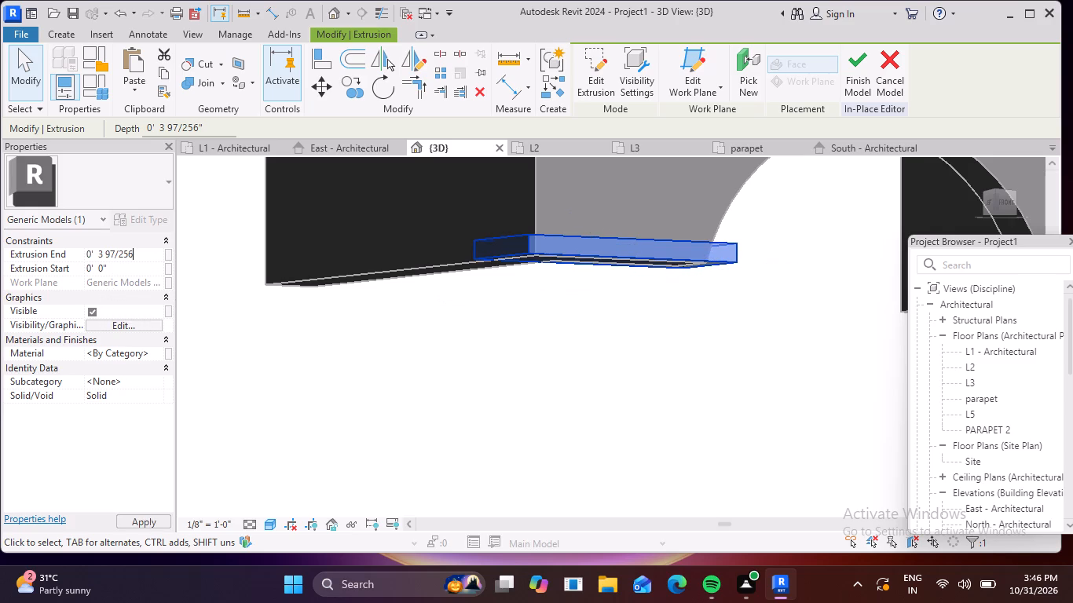
type("10\"")
key("Return")
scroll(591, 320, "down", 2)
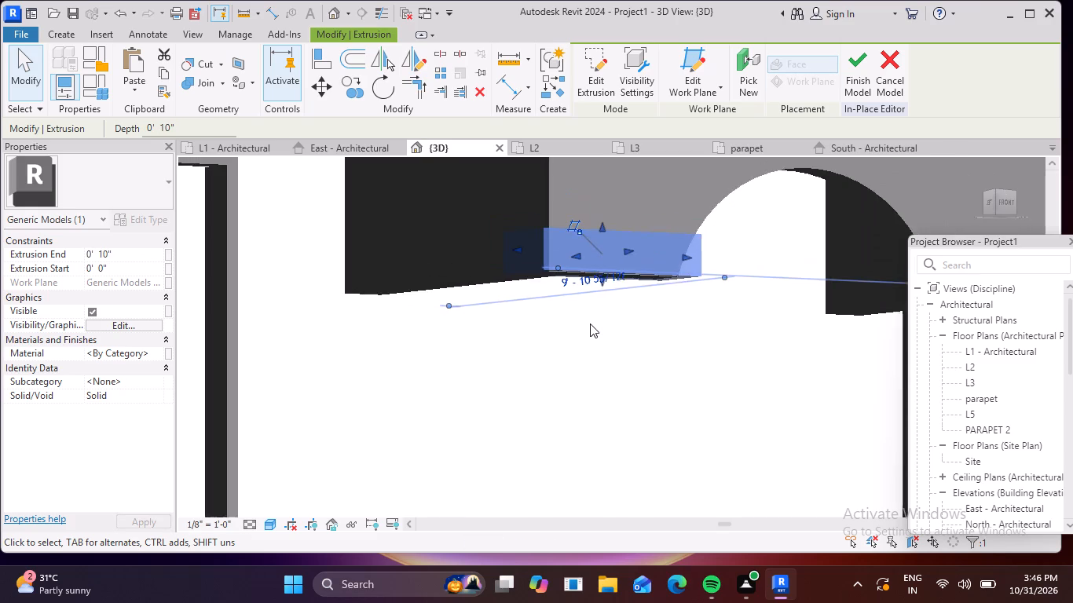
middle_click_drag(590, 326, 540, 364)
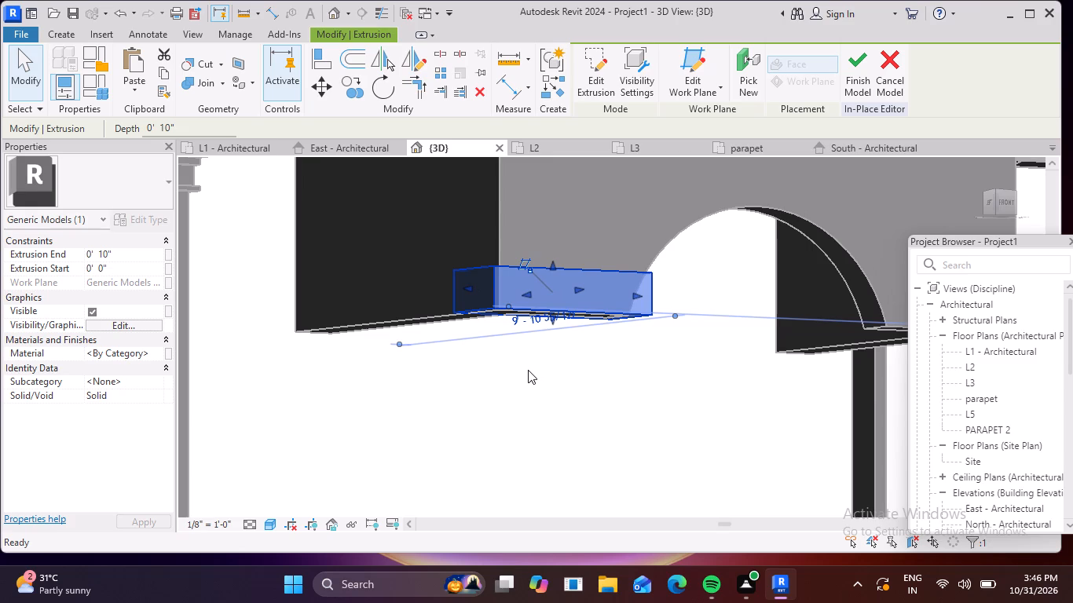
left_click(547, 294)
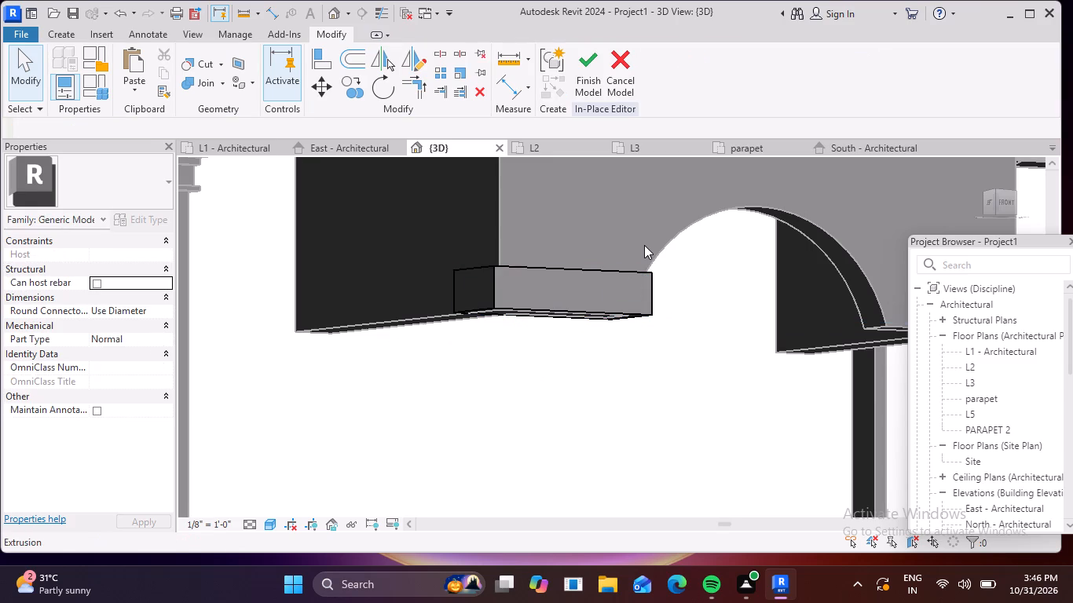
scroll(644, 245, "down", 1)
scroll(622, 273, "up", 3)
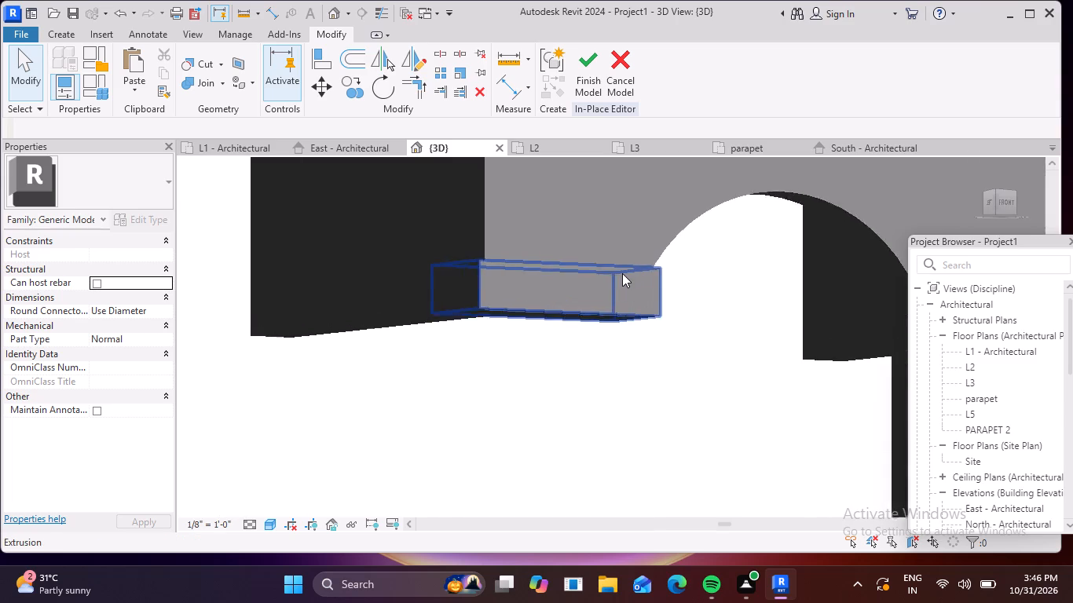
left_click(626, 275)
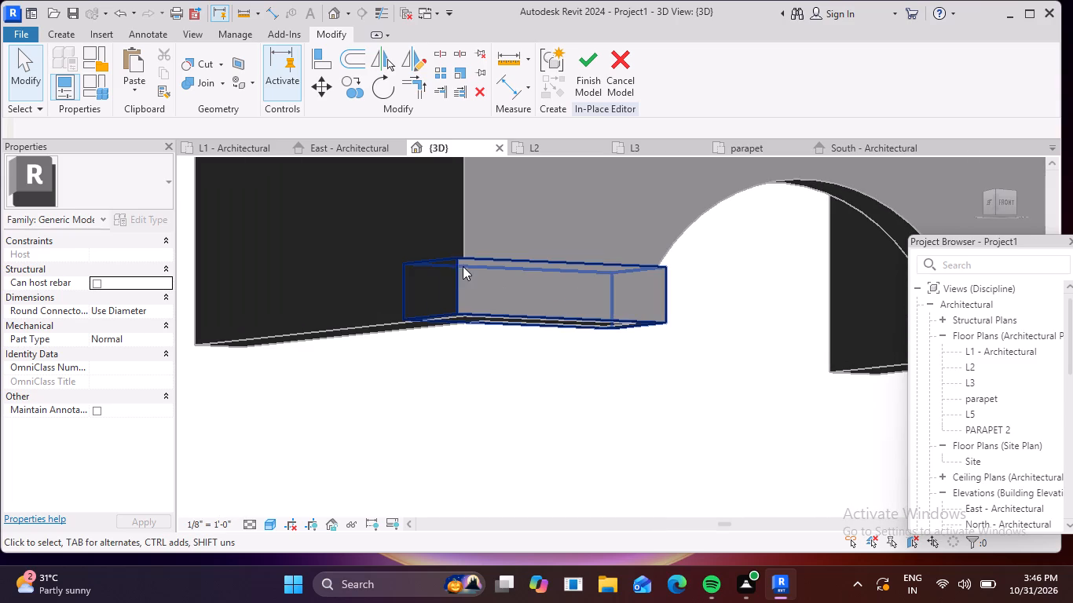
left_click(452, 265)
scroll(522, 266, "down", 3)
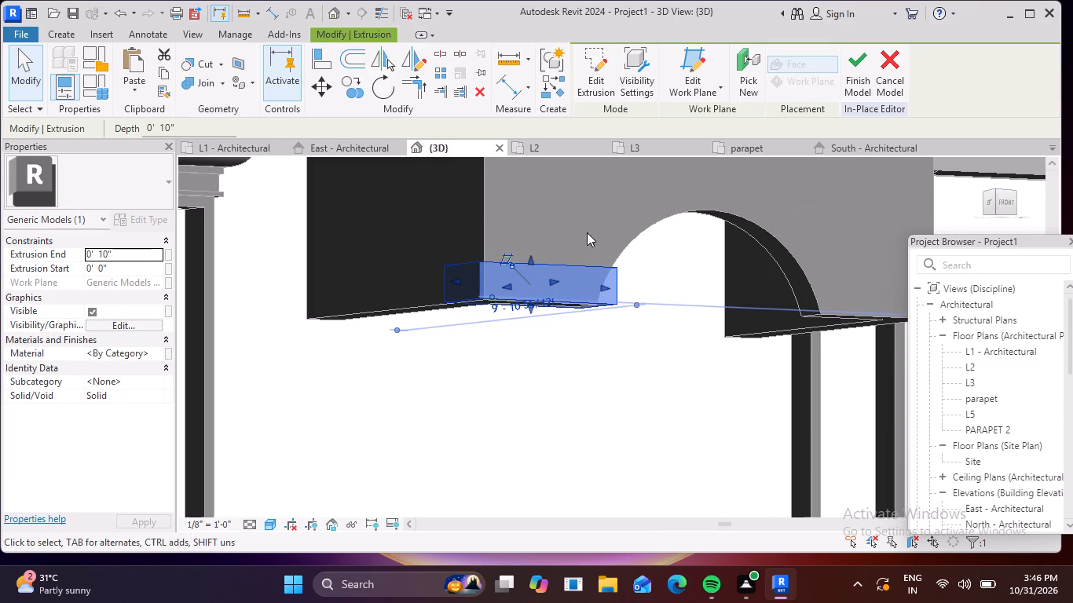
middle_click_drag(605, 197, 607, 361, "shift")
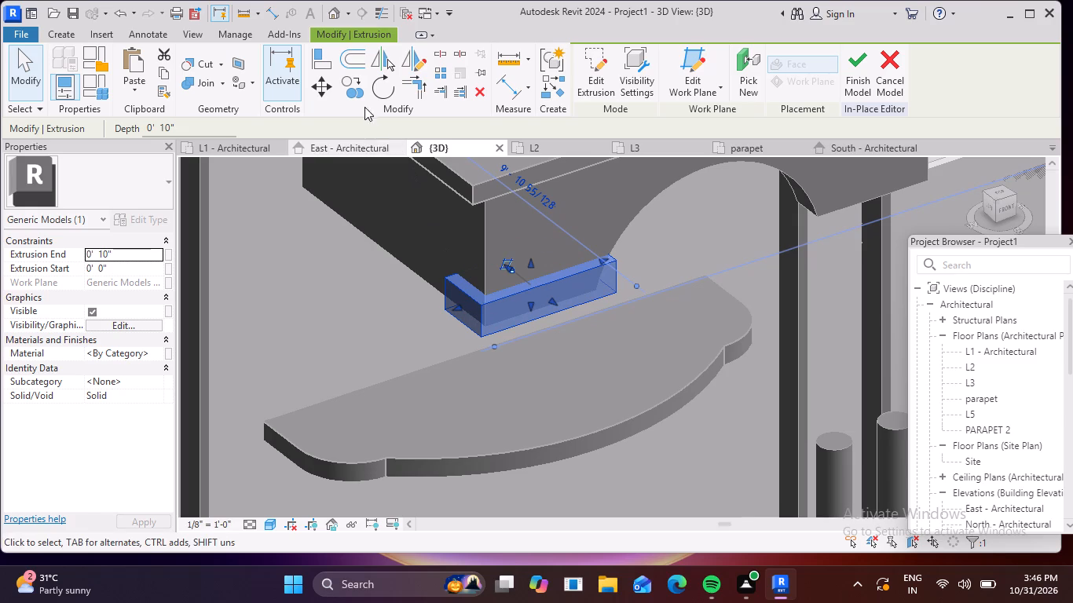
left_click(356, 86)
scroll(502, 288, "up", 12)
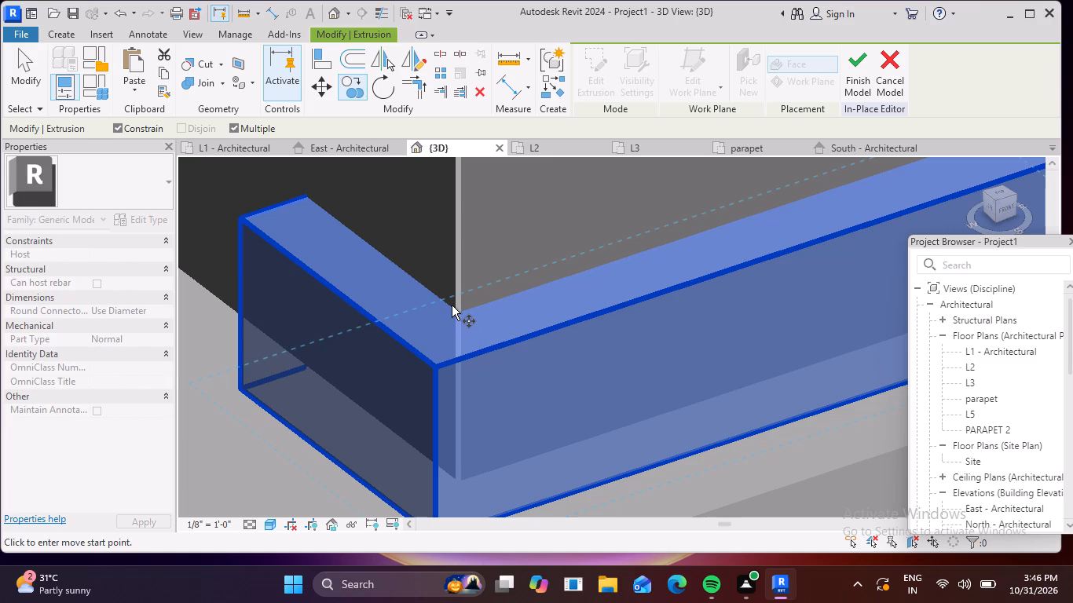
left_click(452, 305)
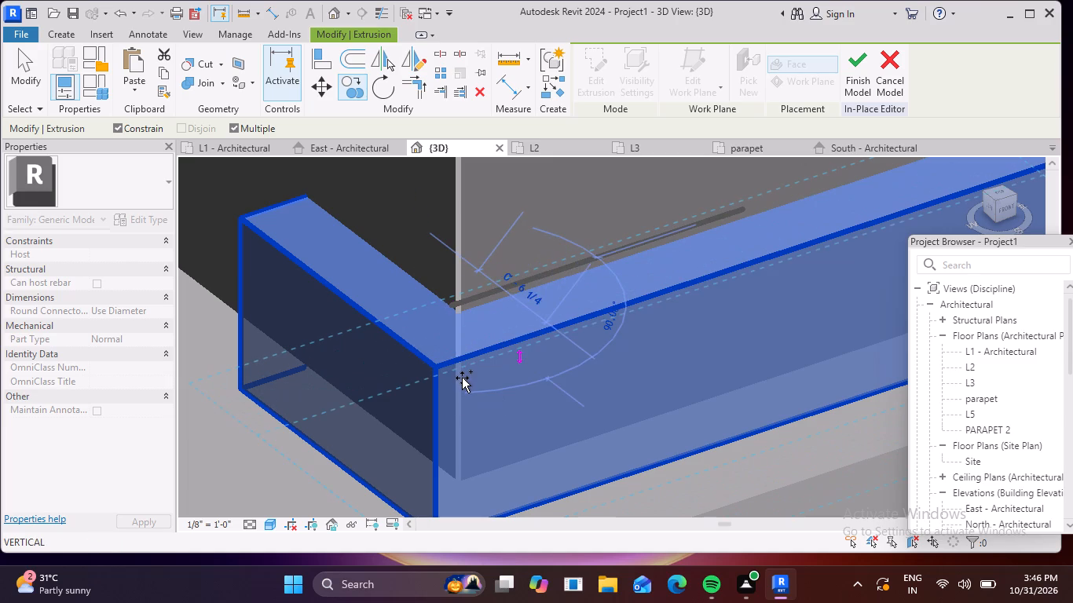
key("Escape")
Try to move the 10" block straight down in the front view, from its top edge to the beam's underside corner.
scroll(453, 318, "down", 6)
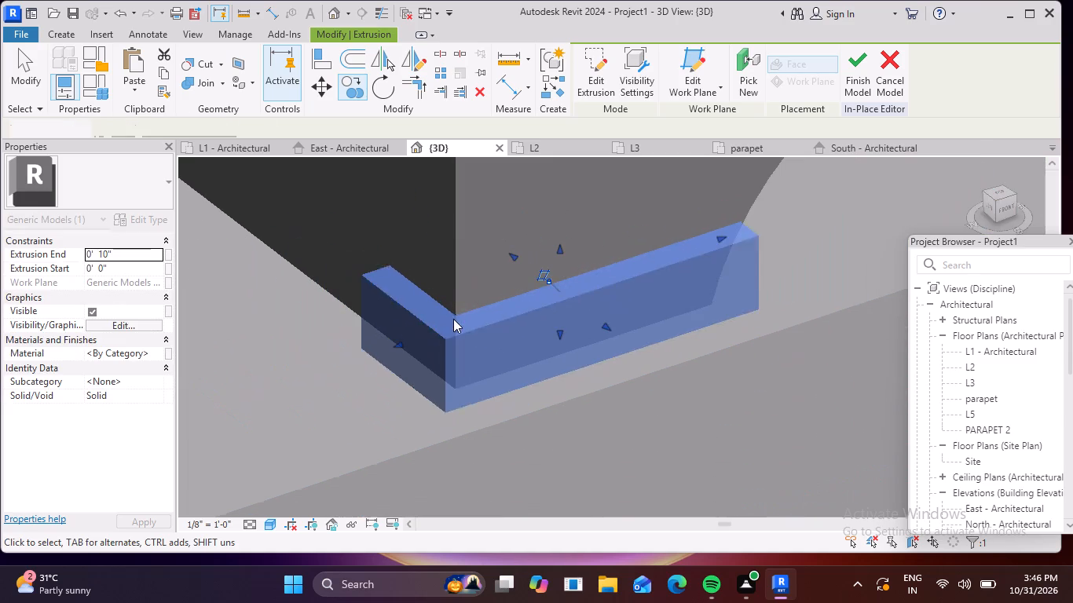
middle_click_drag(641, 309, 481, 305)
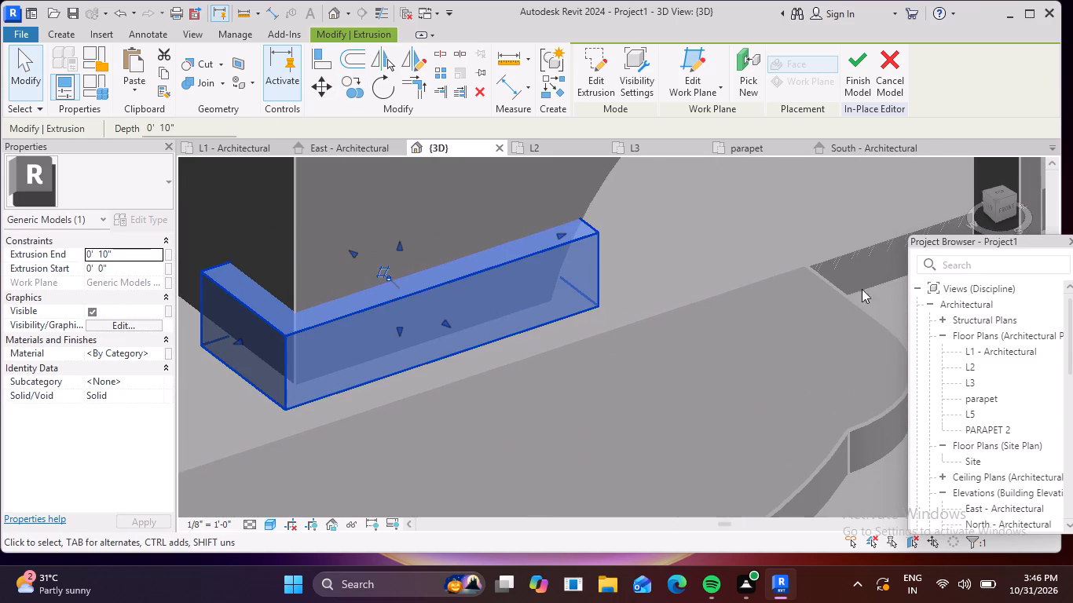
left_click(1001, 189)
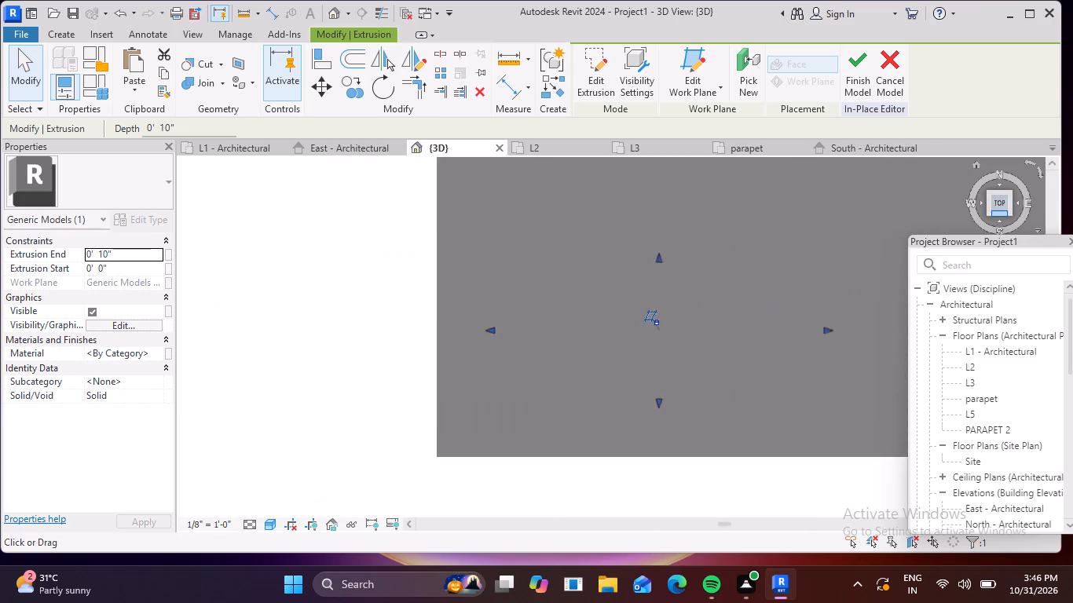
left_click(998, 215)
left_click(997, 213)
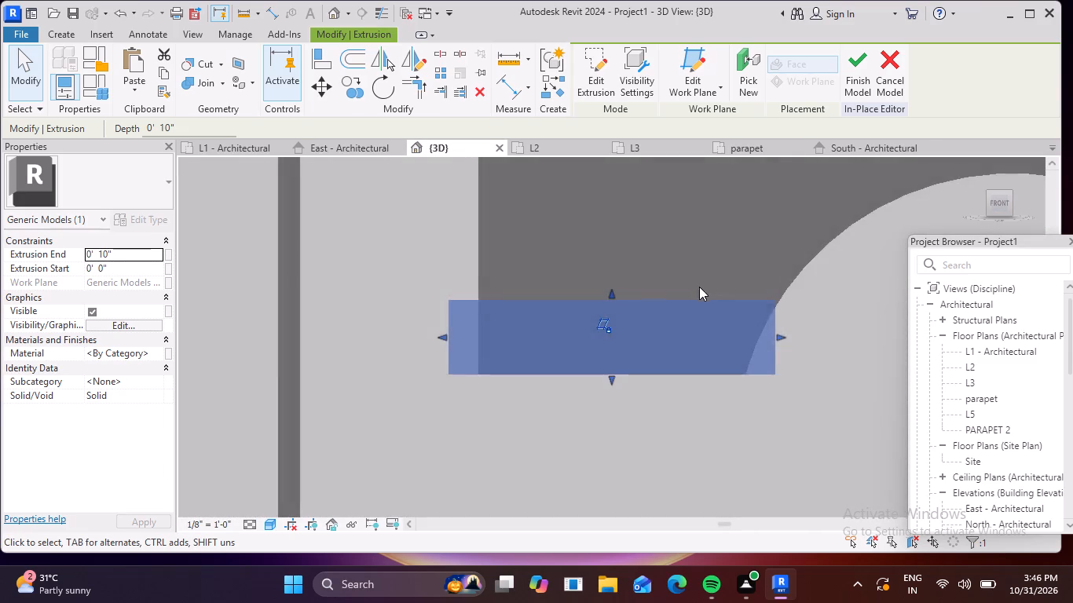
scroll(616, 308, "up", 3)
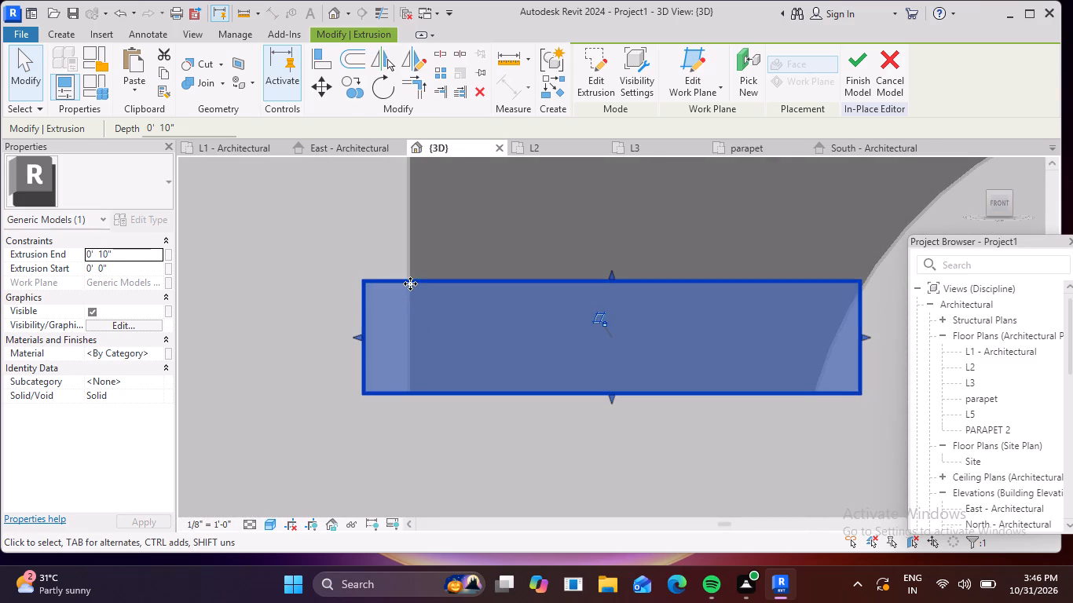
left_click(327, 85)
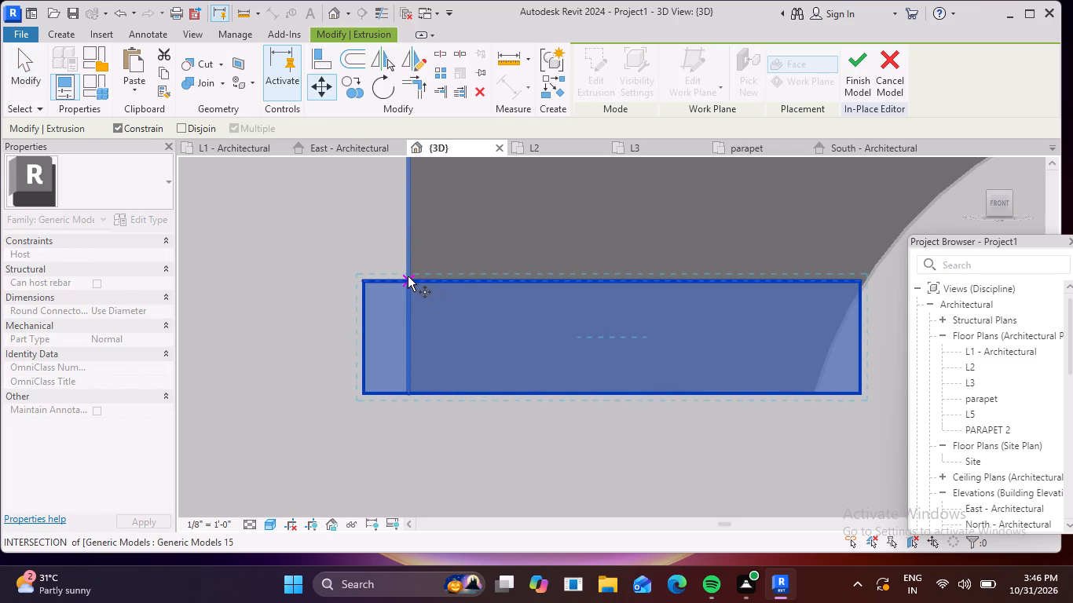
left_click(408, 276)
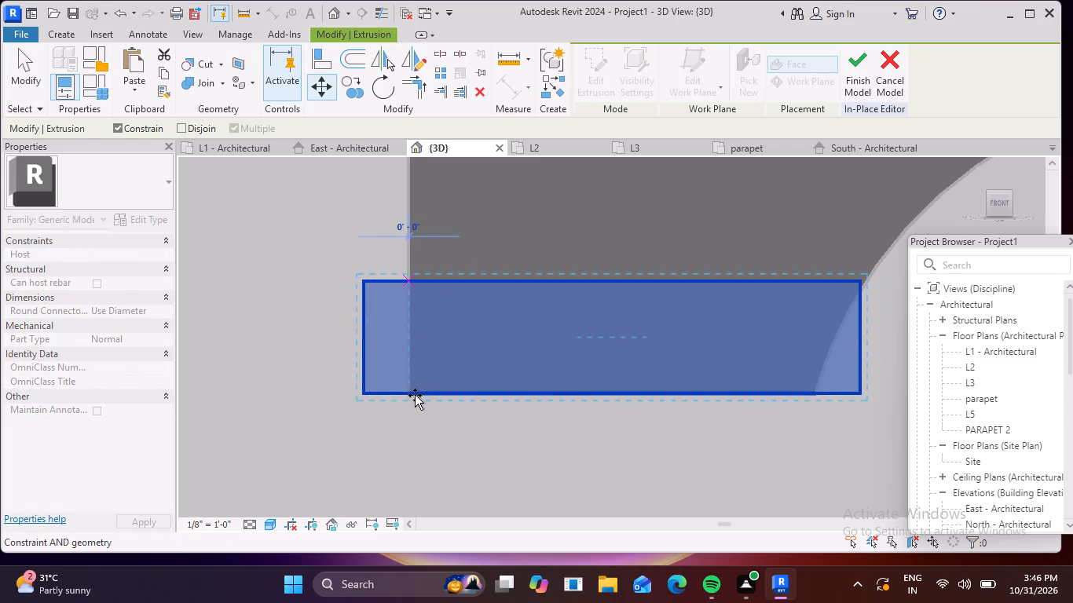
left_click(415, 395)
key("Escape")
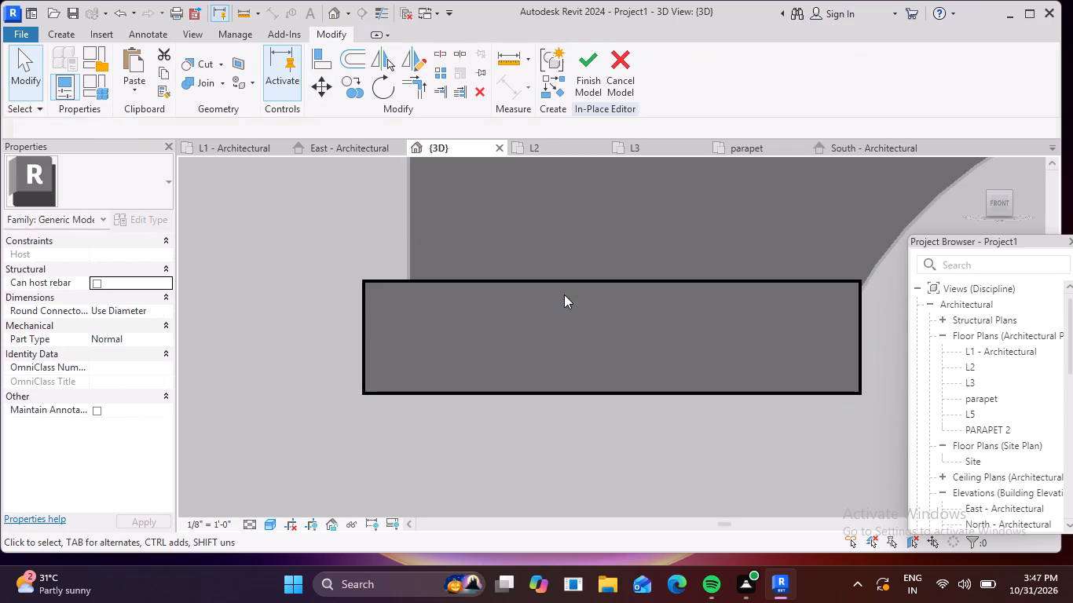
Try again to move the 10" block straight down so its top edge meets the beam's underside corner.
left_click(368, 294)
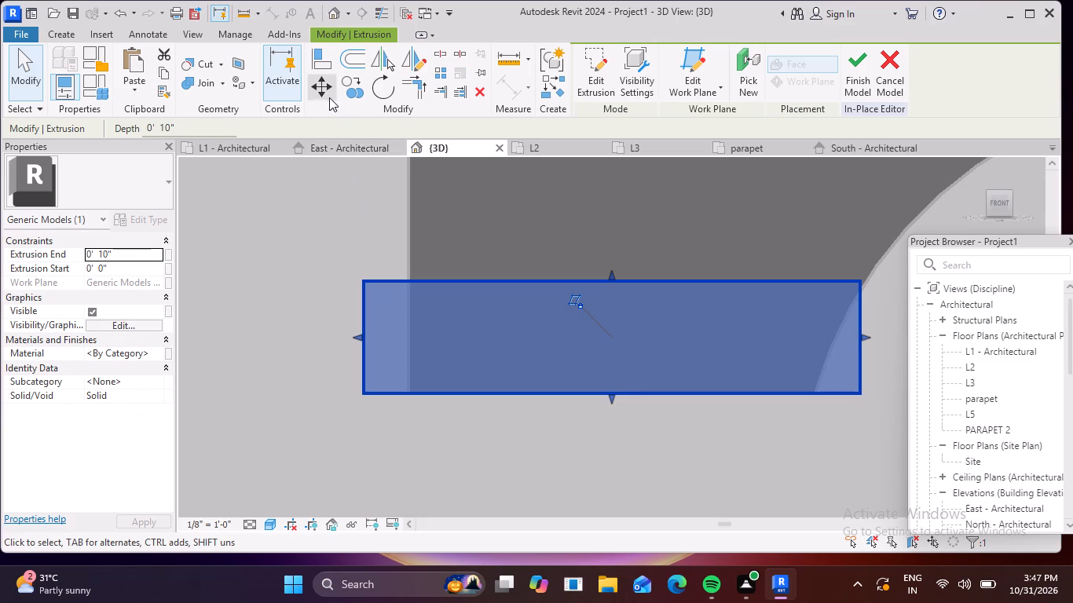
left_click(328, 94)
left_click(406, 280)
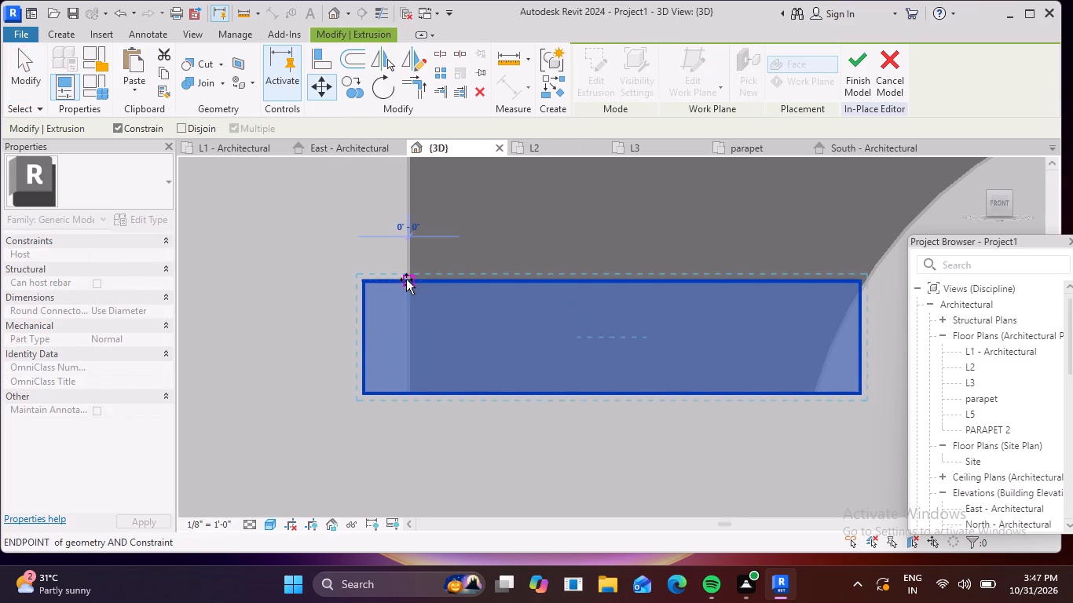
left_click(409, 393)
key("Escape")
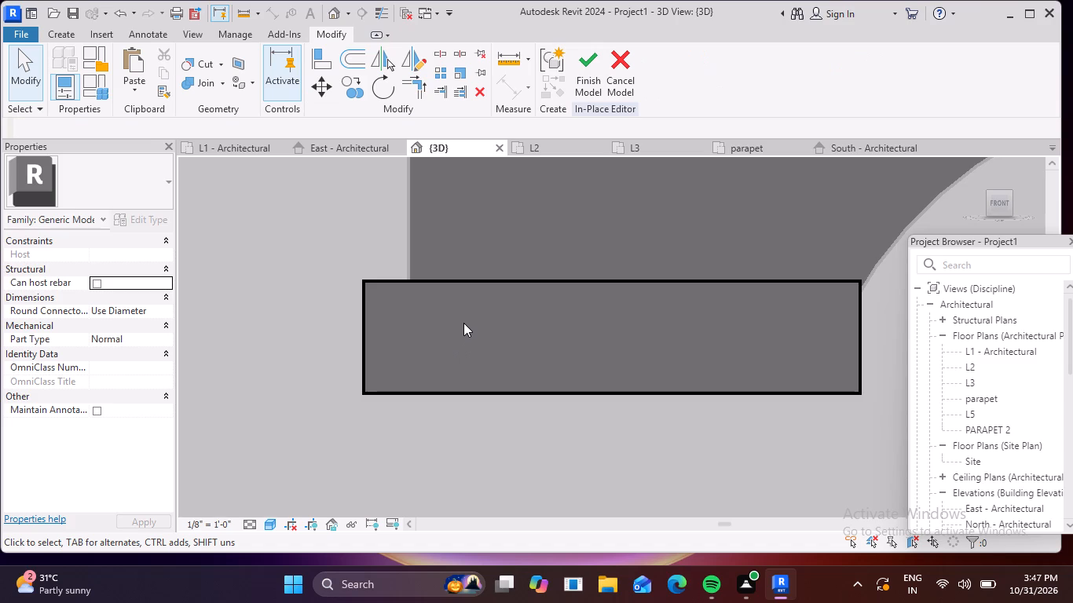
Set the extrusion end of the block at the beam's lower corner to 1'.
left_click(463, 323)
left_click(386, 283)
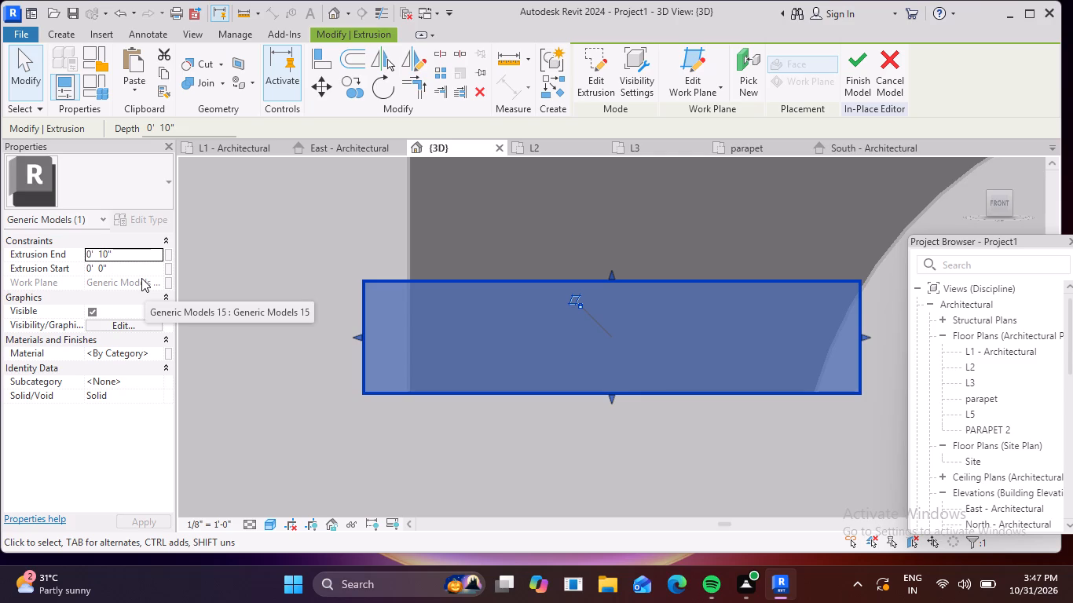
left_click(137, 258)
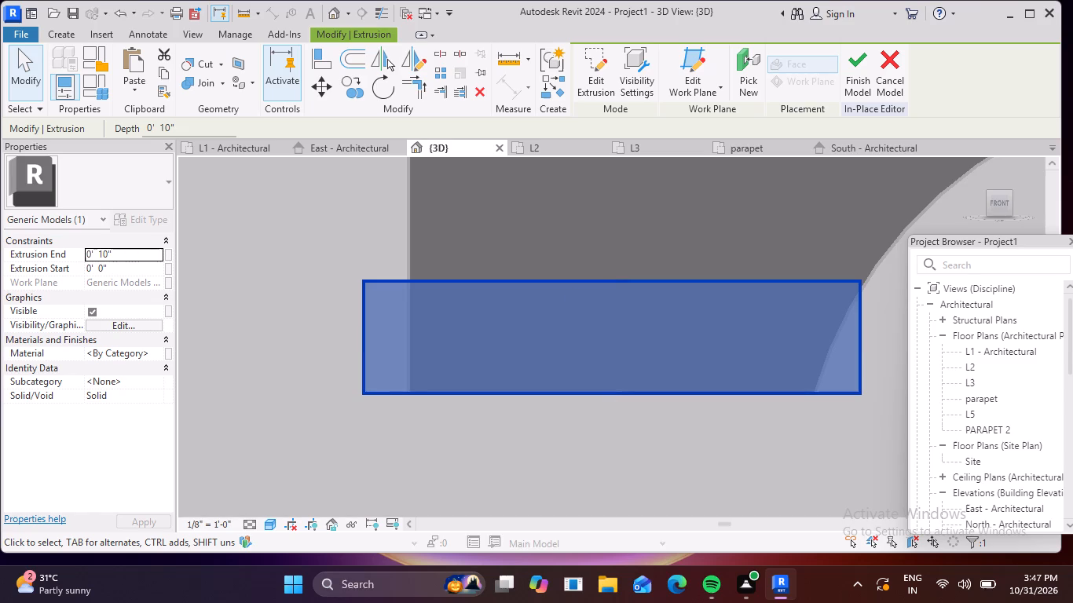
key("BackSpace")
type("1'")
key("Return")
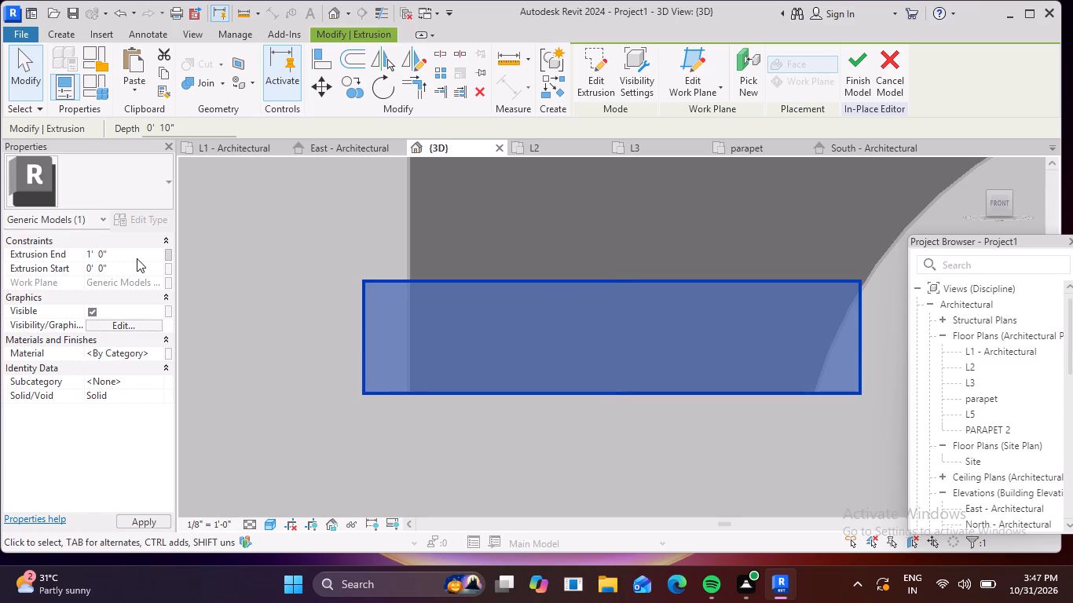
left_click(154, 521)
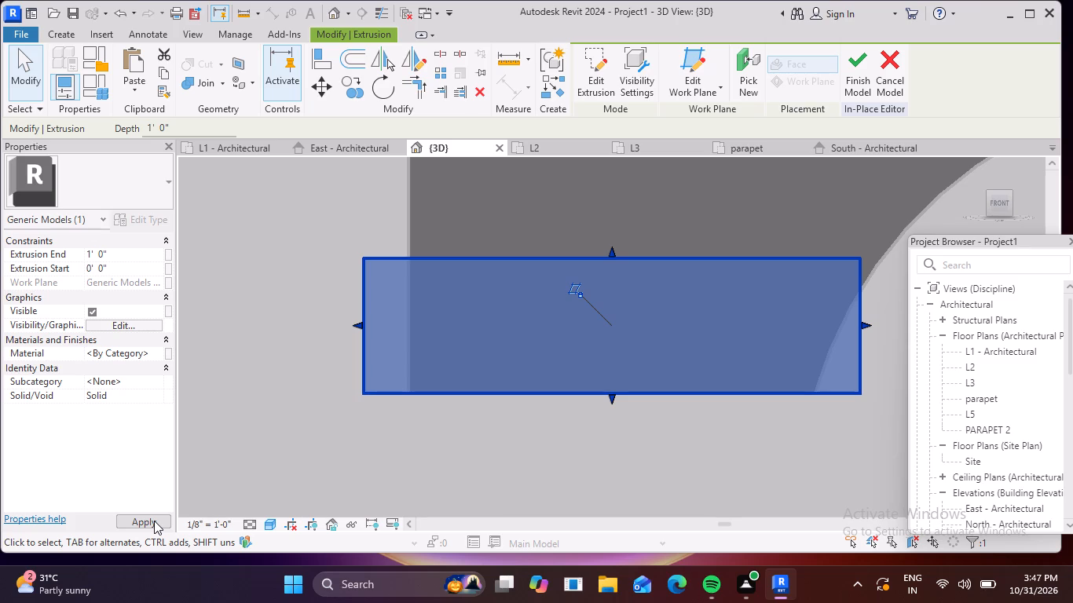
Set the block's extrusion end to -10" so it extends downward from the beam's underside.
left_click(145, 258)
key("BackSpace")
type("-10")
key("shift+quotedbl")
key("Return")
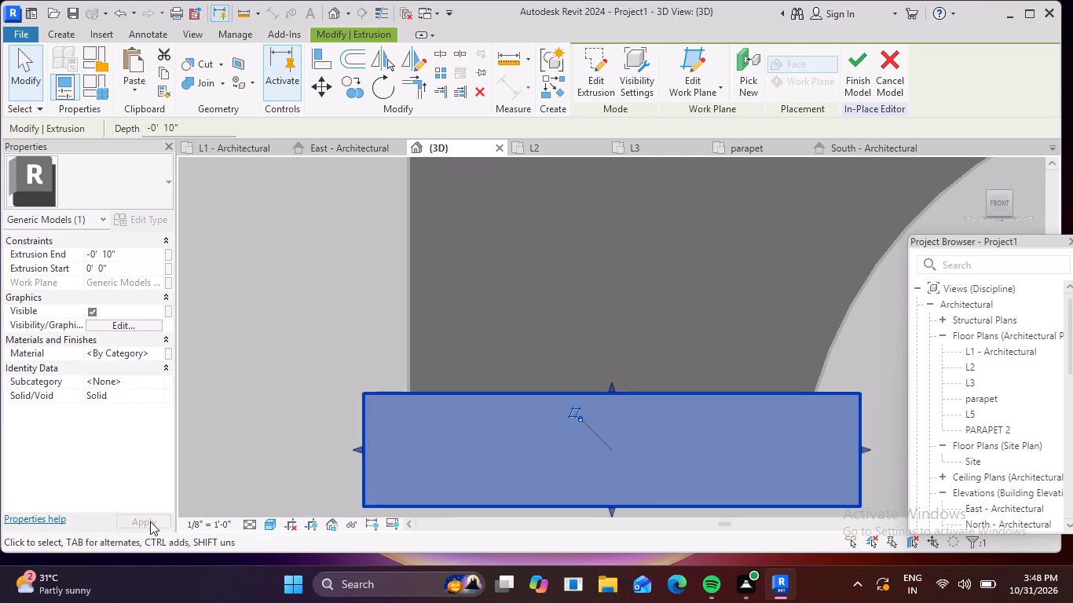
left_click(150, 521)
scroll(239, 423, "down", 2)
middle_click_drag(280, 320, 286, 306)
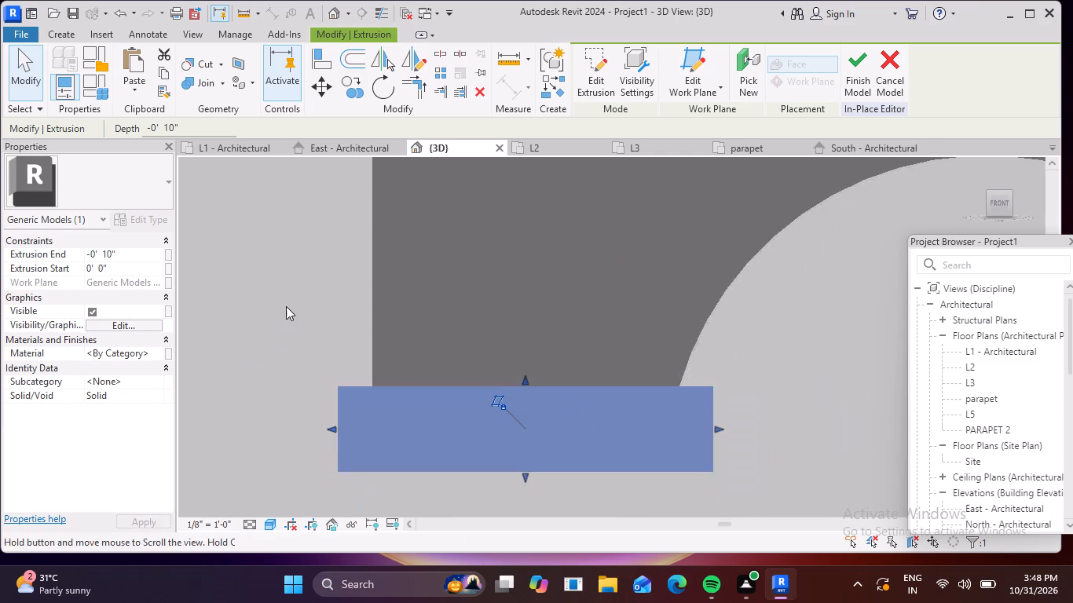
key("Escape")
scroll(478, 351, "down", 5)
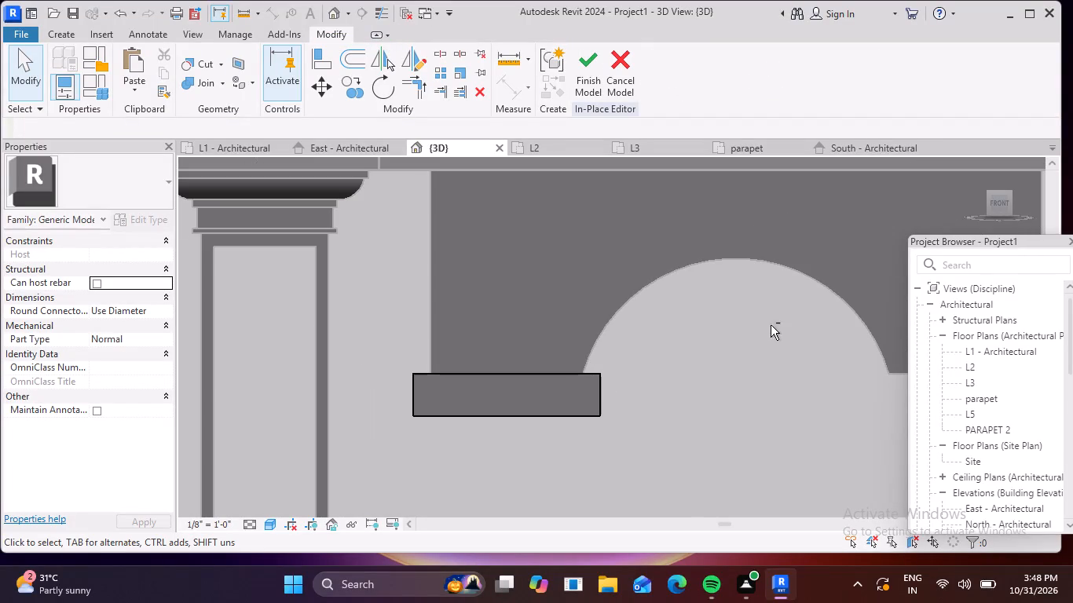
Set the extrusion end of the block beneath the beam's underside to -1'.
middle_click_drag(823, 290, 820, 433, "shift")
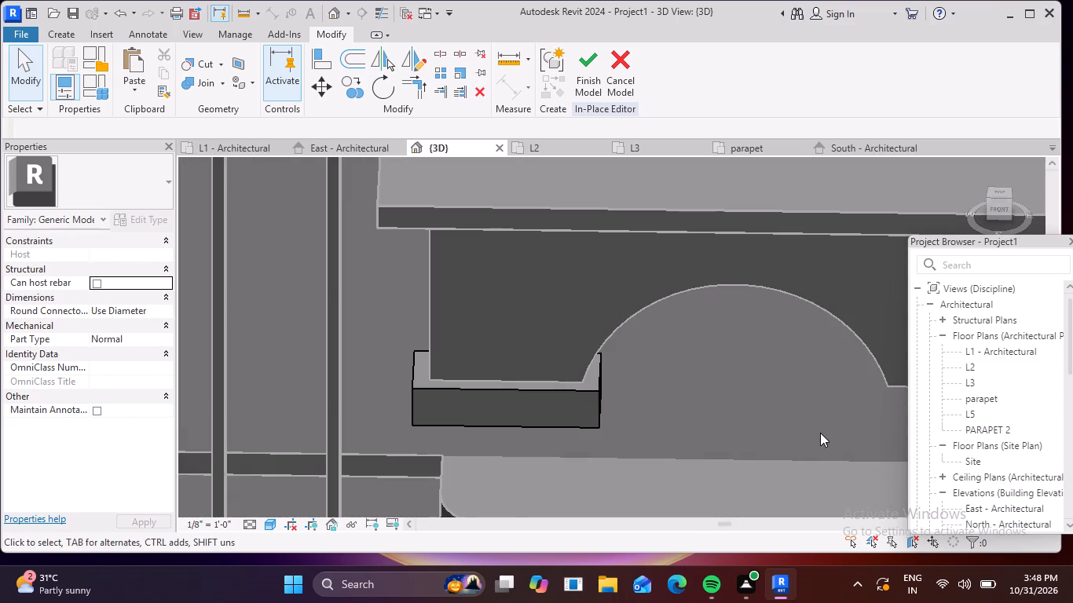
scroll(727, 338, "up", 3)
scroll(746, 305, "down", 2)
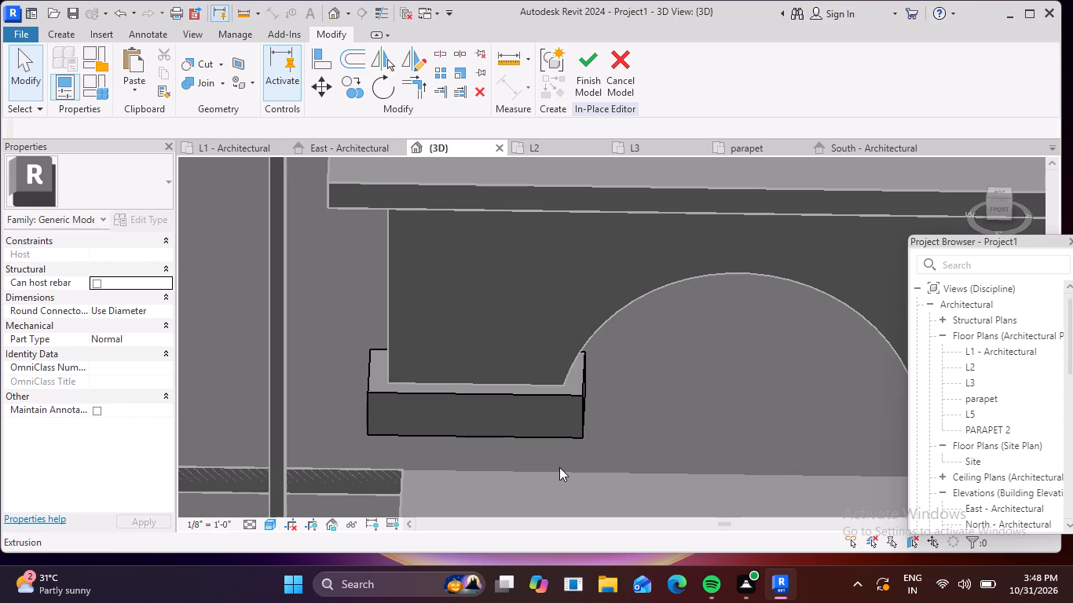
scroll(491, 482, "up", 3)
left_click(610, 382)
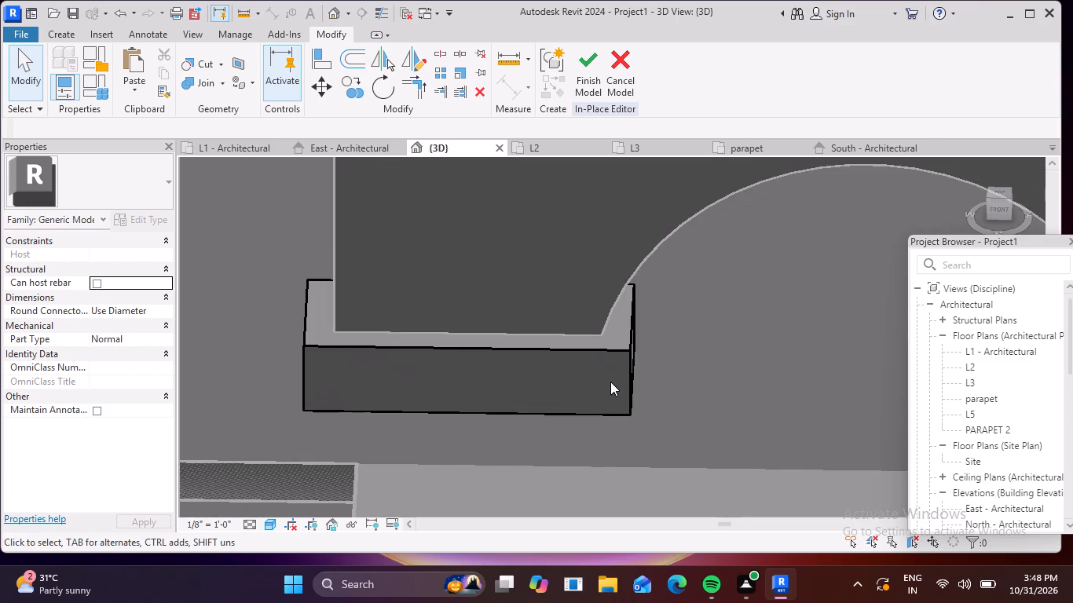
left_click(626, 378)
left_click(143, 250)
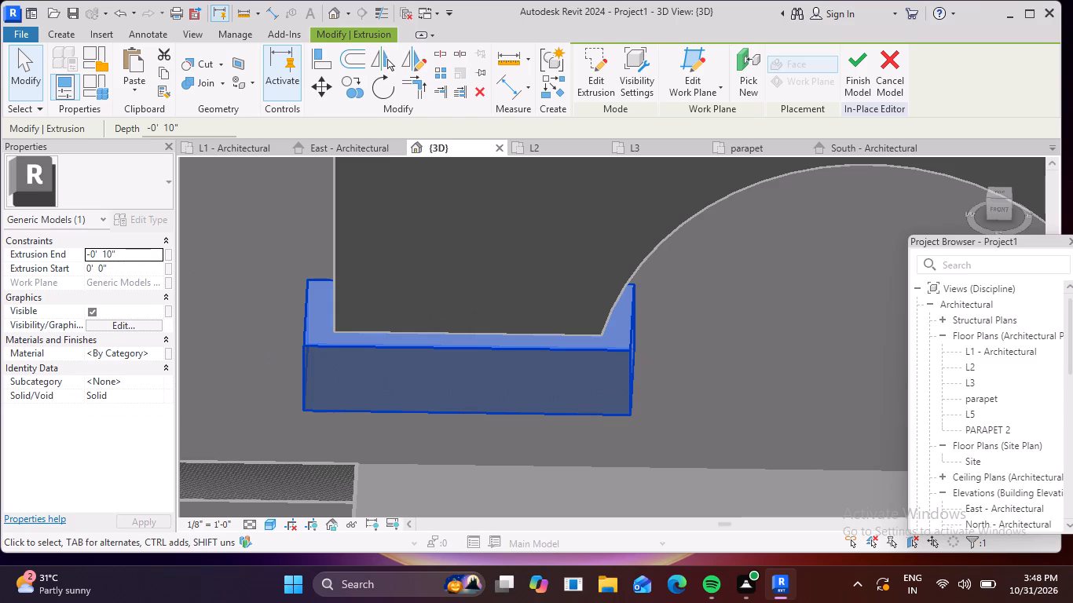
key("BackSpace")
type("-1'")
key("Return")
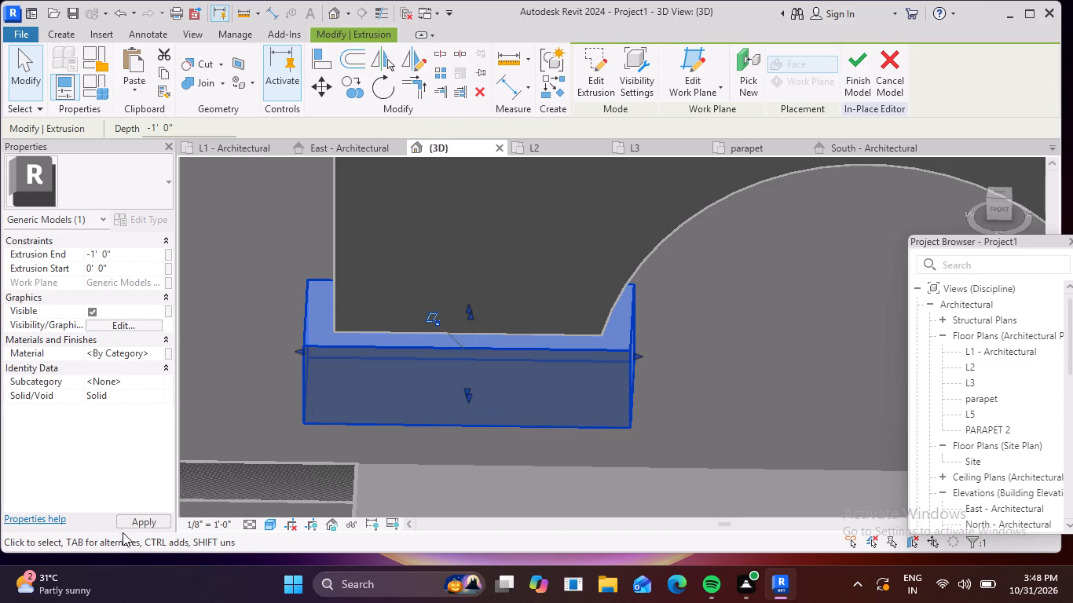
left_click(150, 523)
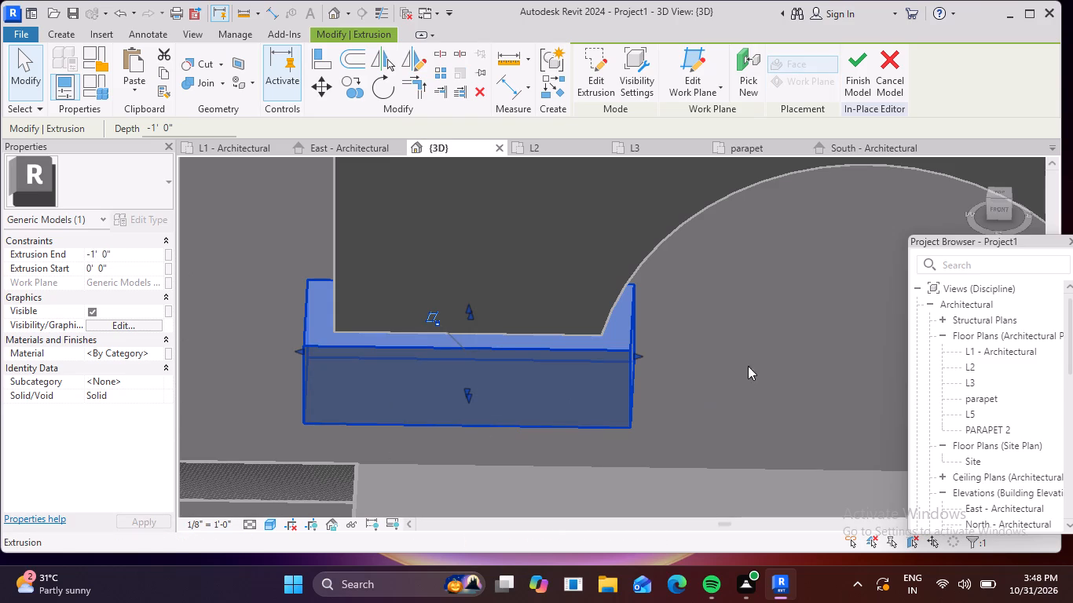
left_click(741, 352)
key("Escape")
scroll(741, 352, "down", 5)
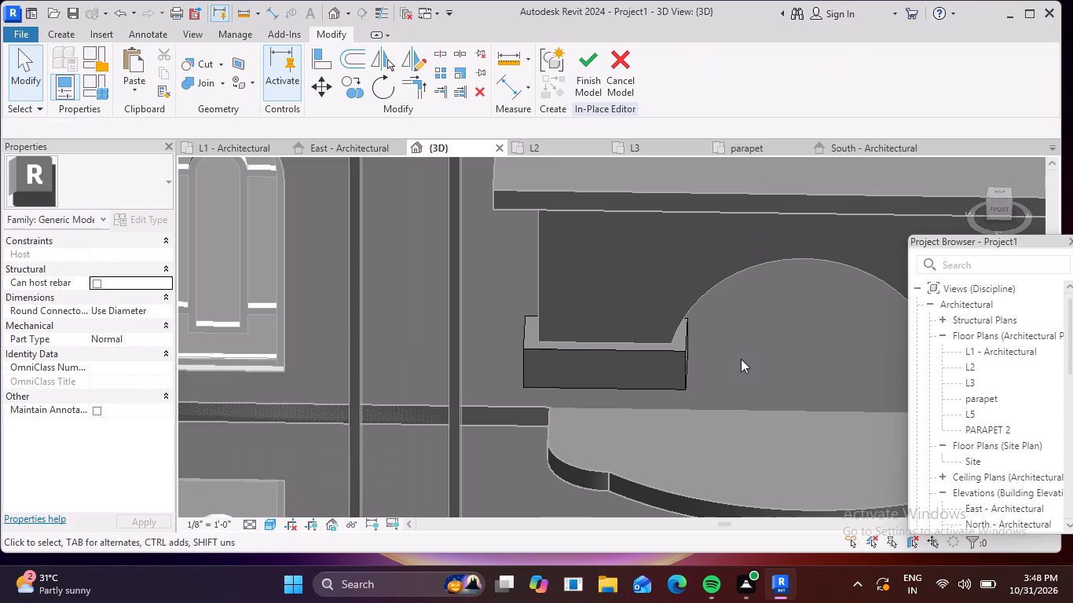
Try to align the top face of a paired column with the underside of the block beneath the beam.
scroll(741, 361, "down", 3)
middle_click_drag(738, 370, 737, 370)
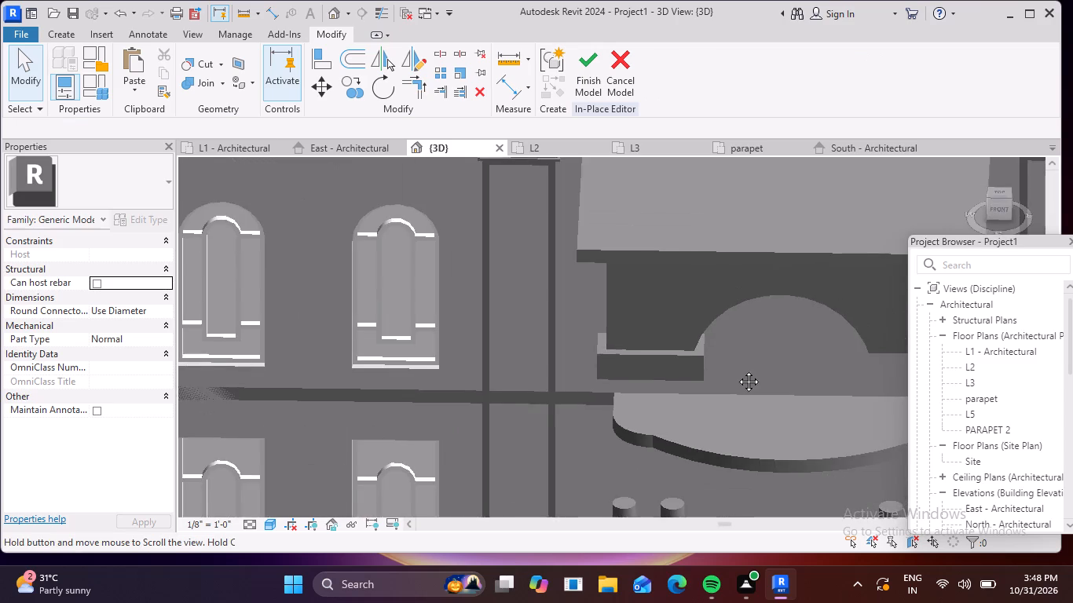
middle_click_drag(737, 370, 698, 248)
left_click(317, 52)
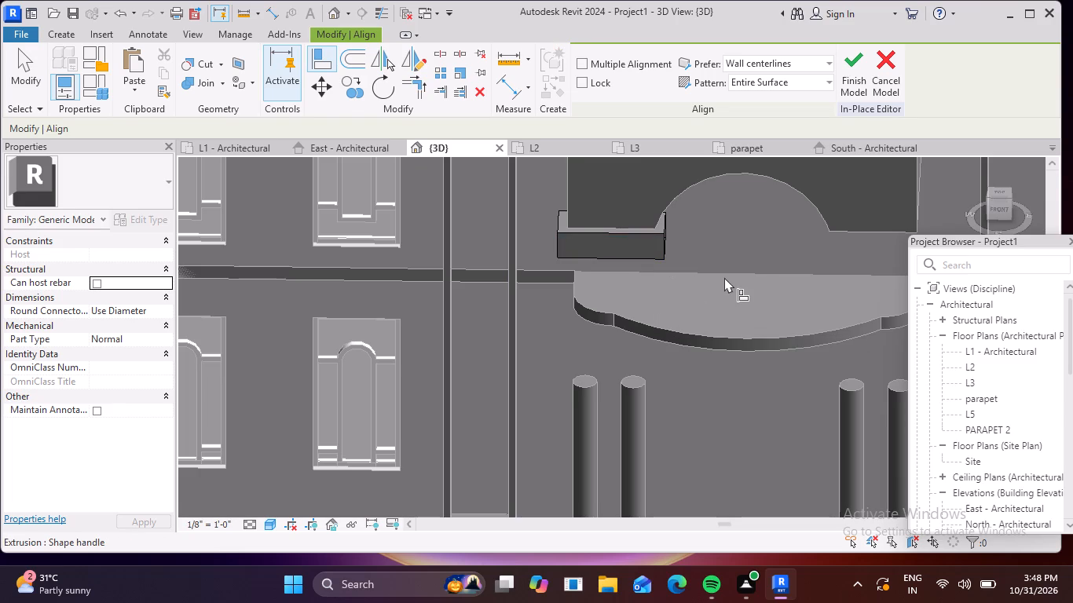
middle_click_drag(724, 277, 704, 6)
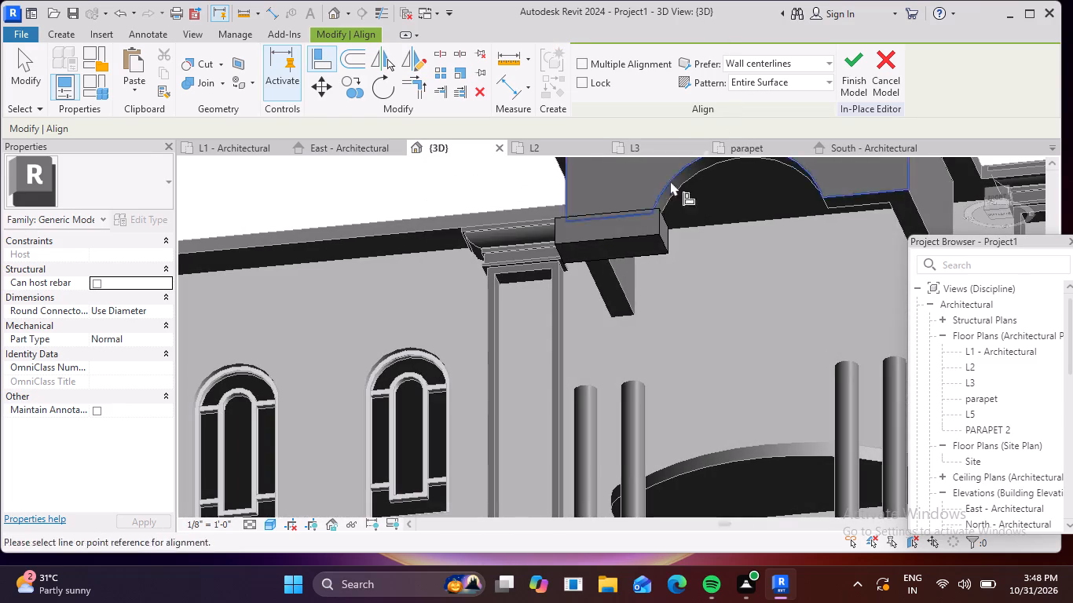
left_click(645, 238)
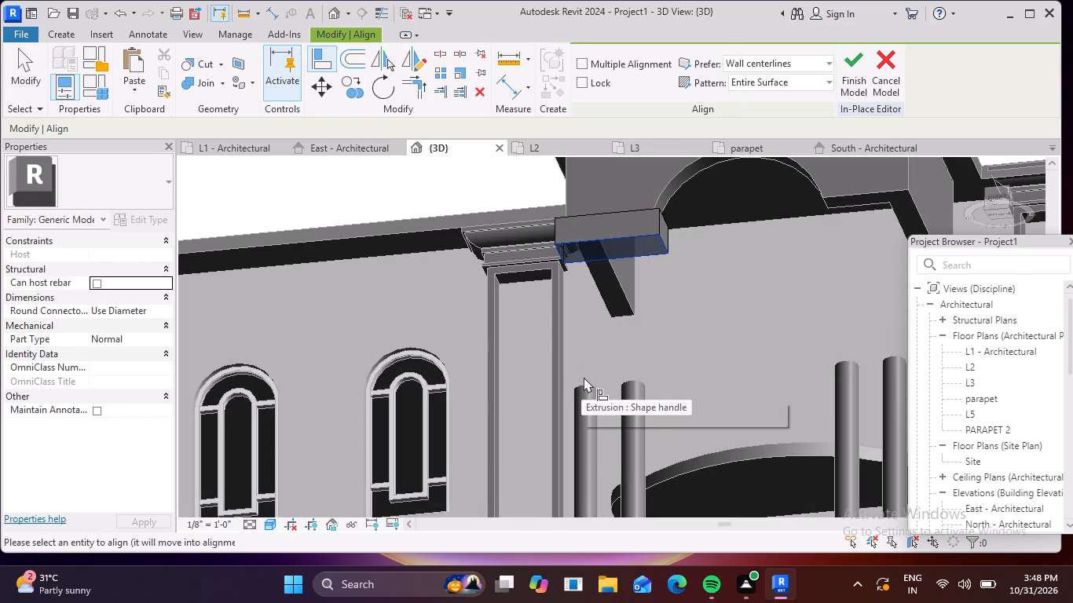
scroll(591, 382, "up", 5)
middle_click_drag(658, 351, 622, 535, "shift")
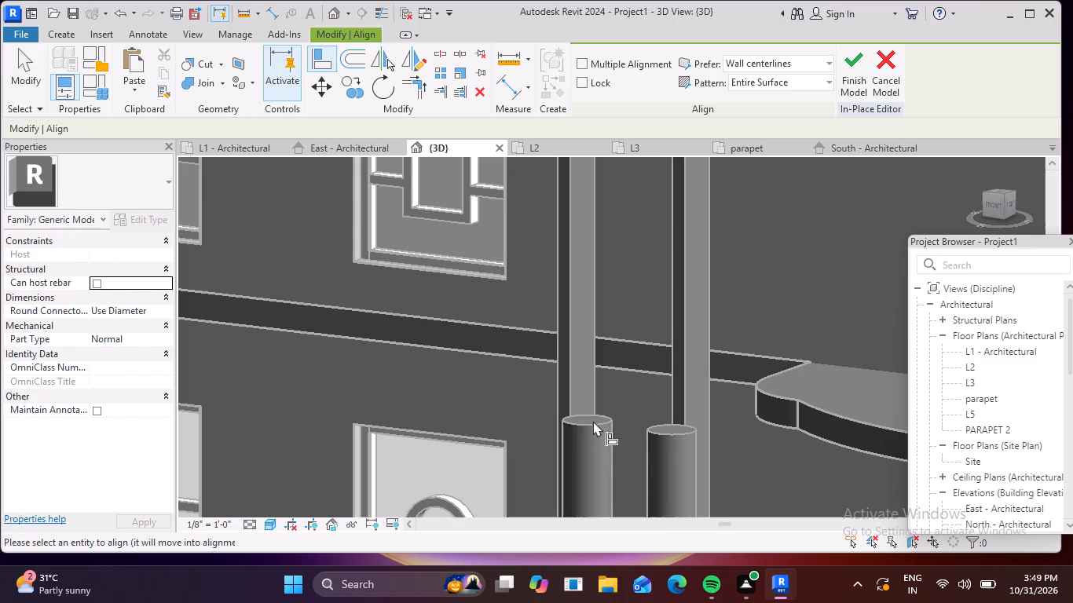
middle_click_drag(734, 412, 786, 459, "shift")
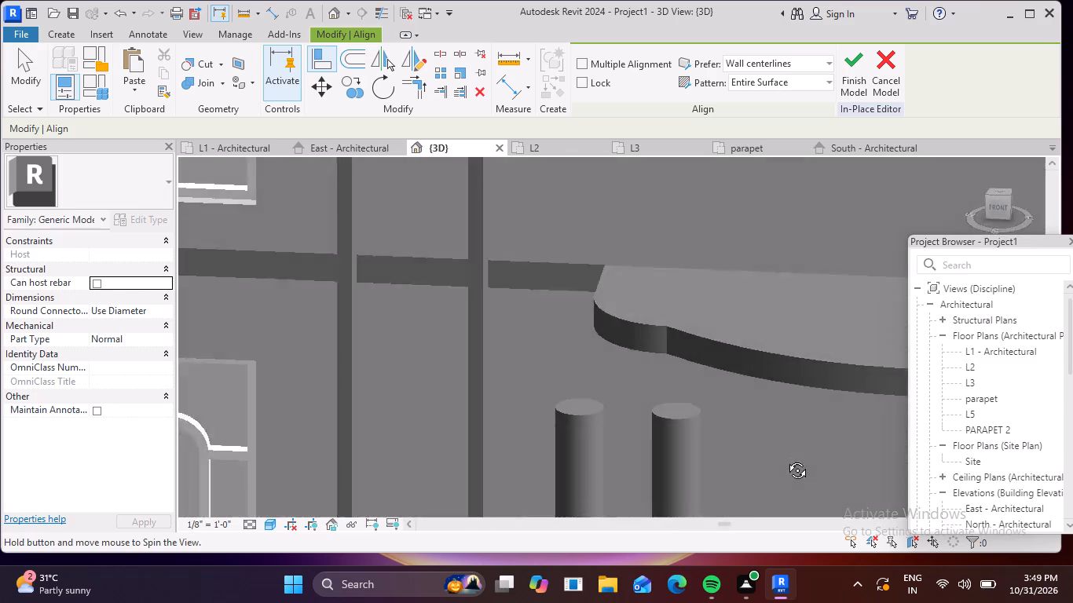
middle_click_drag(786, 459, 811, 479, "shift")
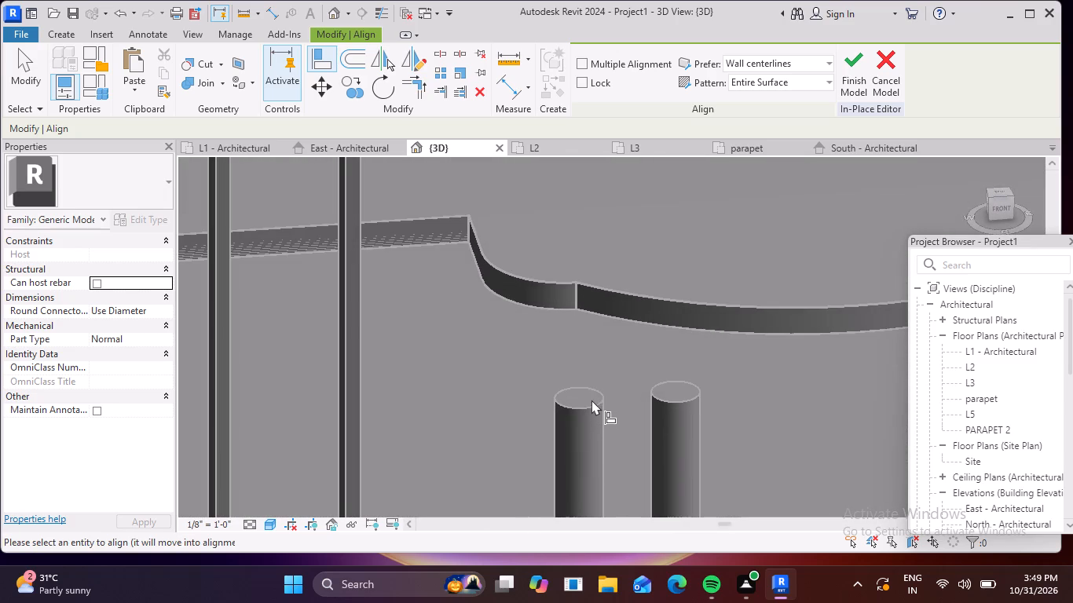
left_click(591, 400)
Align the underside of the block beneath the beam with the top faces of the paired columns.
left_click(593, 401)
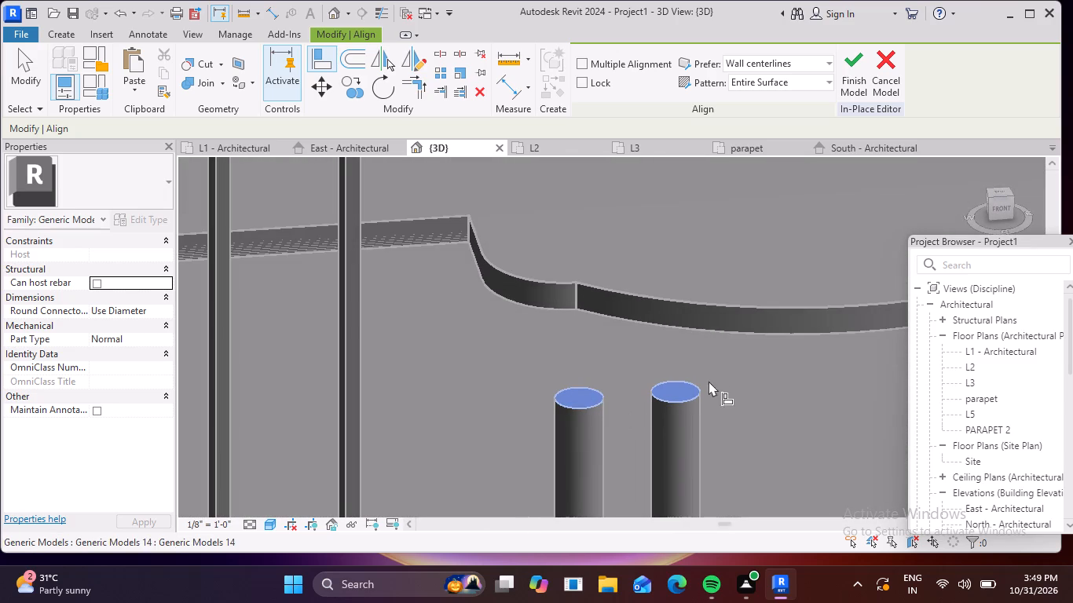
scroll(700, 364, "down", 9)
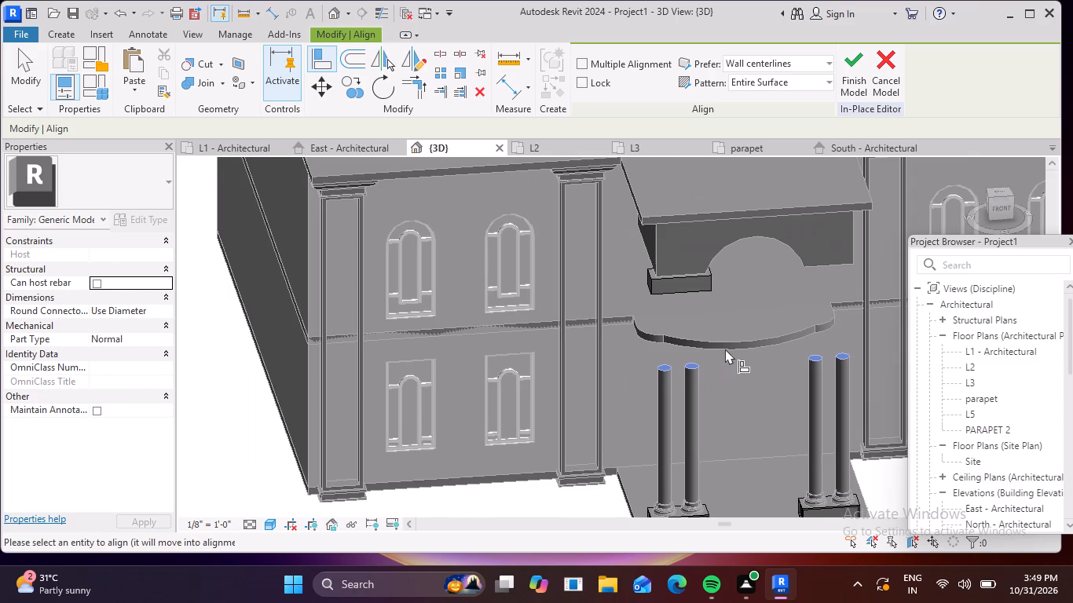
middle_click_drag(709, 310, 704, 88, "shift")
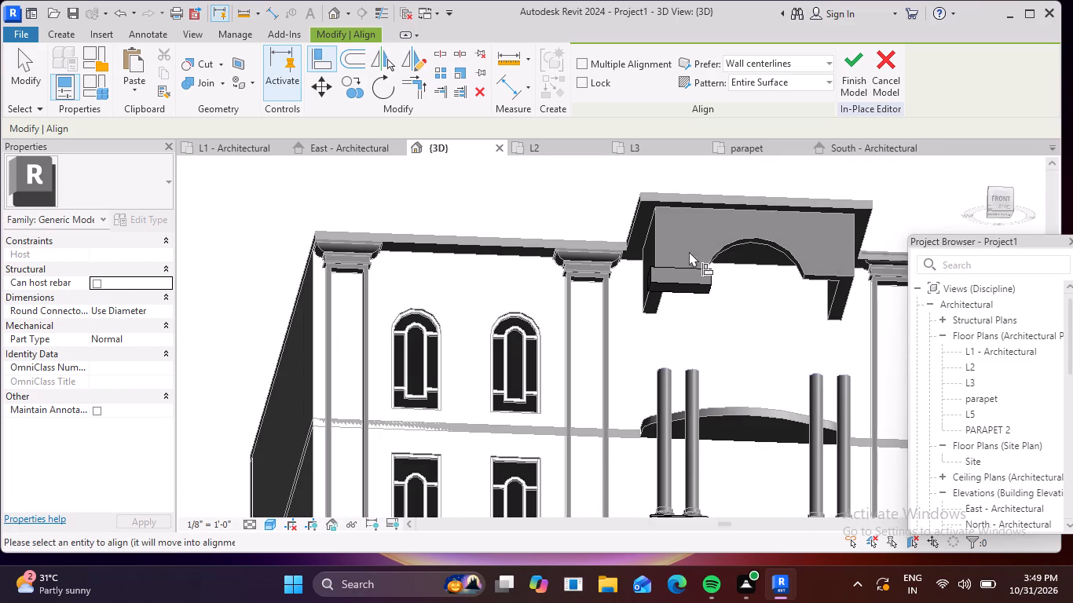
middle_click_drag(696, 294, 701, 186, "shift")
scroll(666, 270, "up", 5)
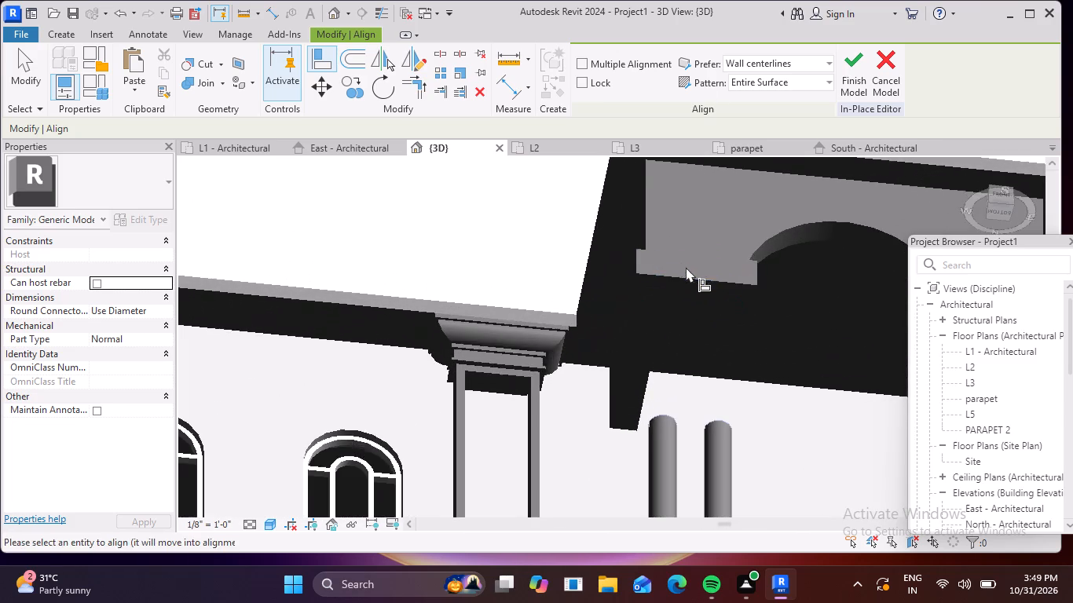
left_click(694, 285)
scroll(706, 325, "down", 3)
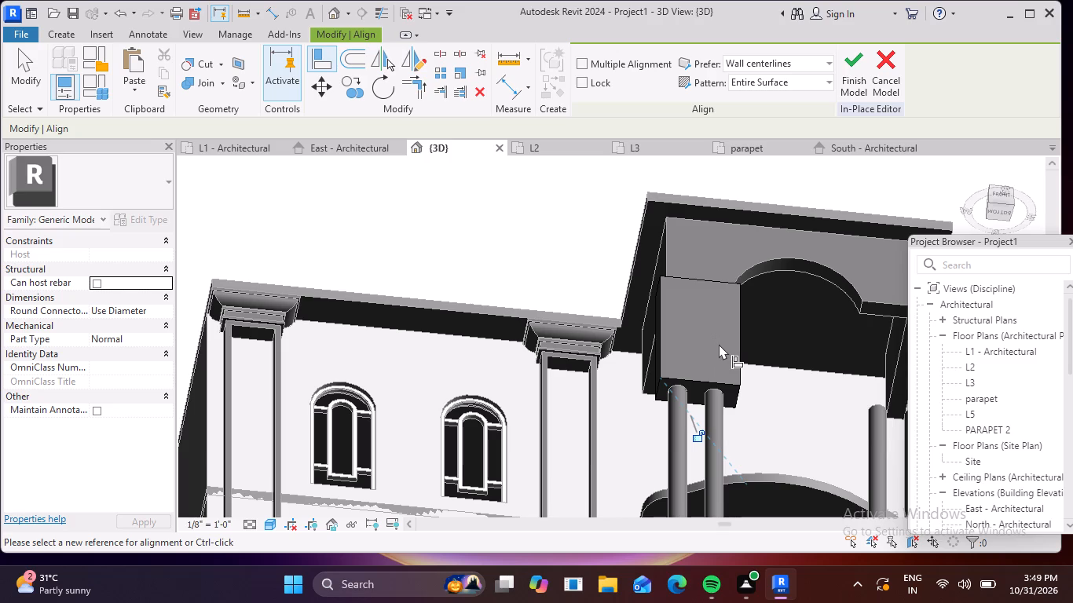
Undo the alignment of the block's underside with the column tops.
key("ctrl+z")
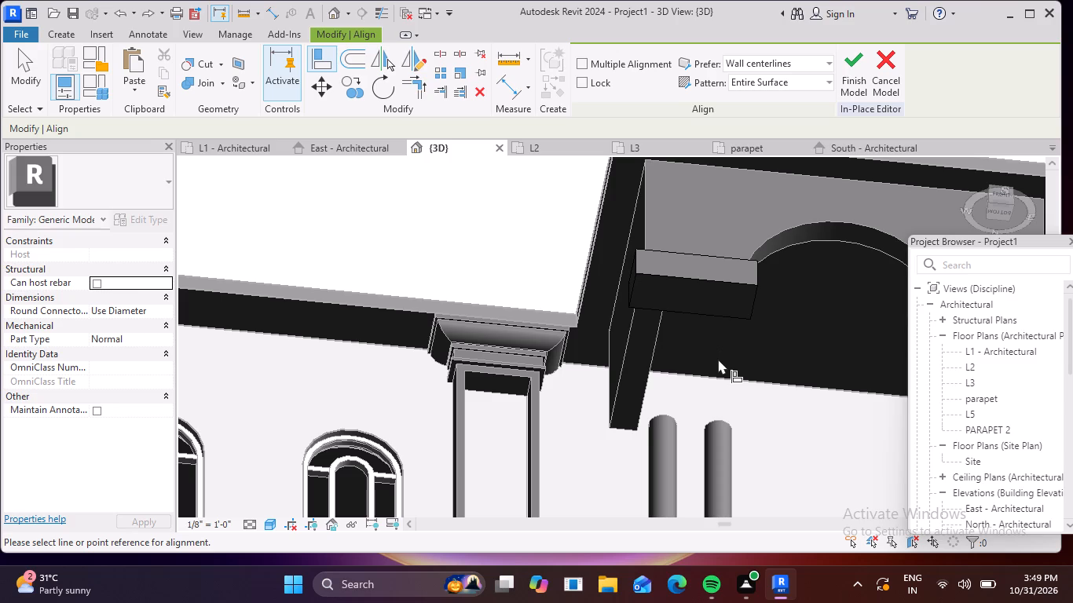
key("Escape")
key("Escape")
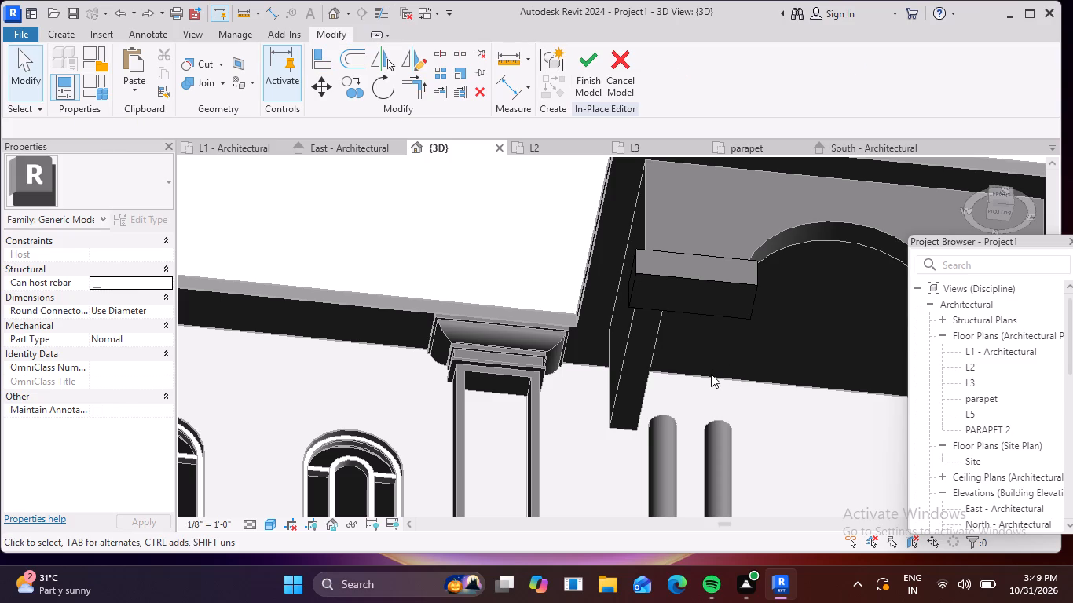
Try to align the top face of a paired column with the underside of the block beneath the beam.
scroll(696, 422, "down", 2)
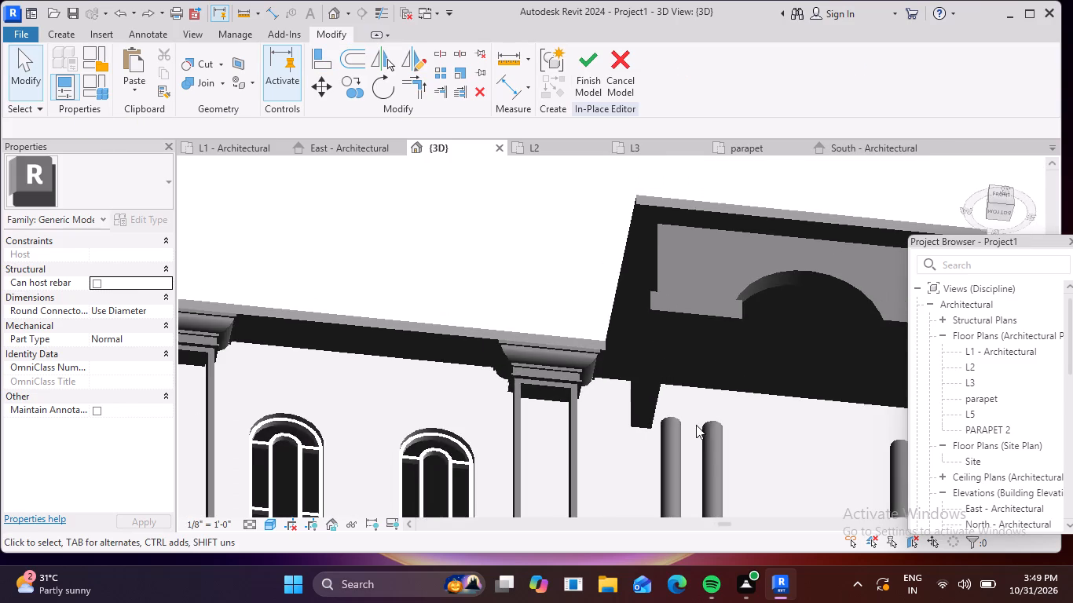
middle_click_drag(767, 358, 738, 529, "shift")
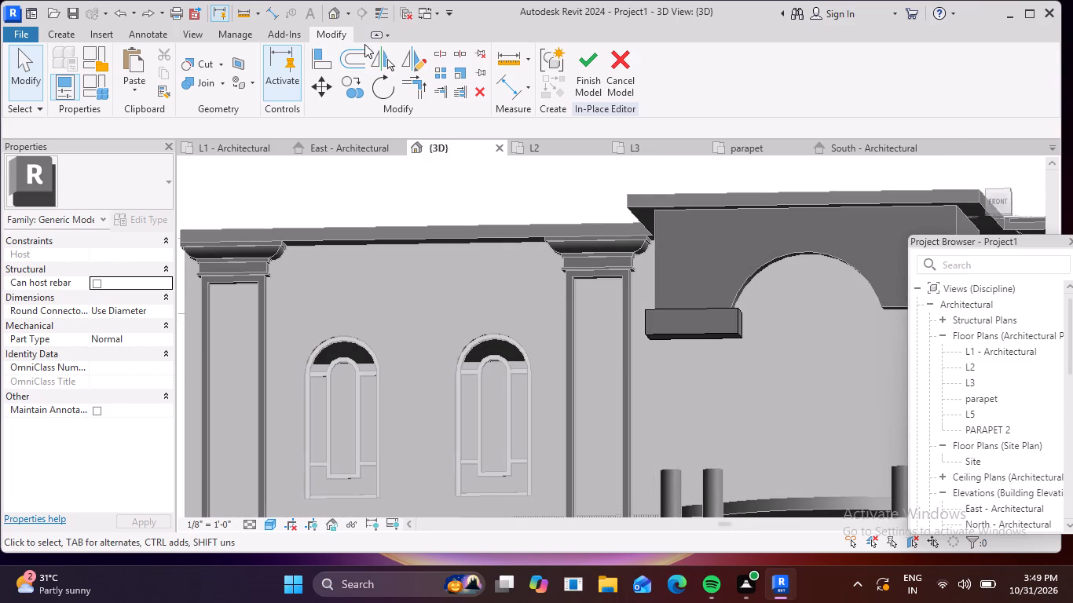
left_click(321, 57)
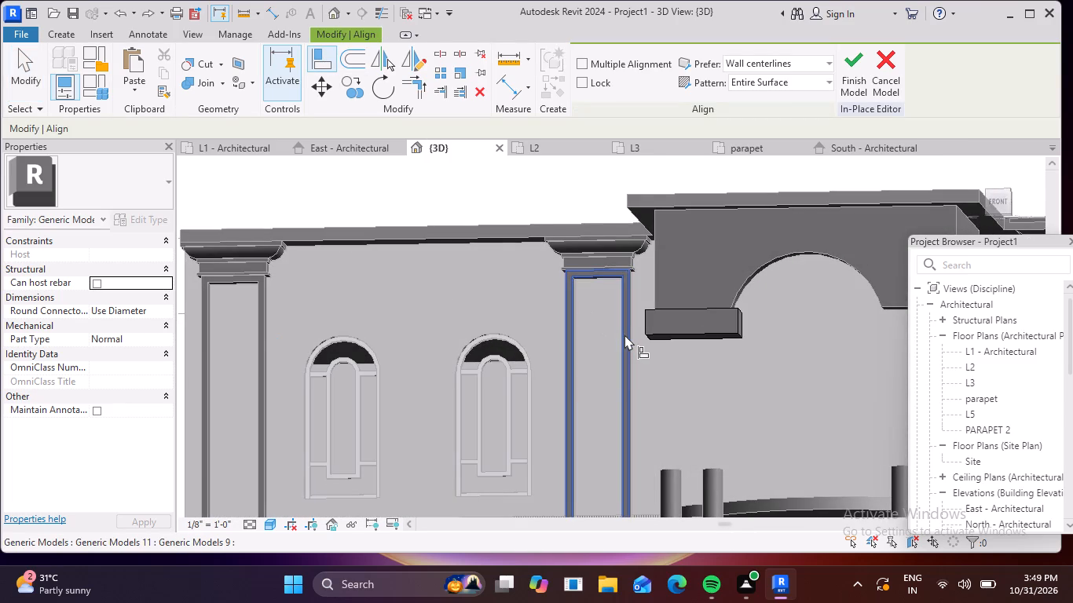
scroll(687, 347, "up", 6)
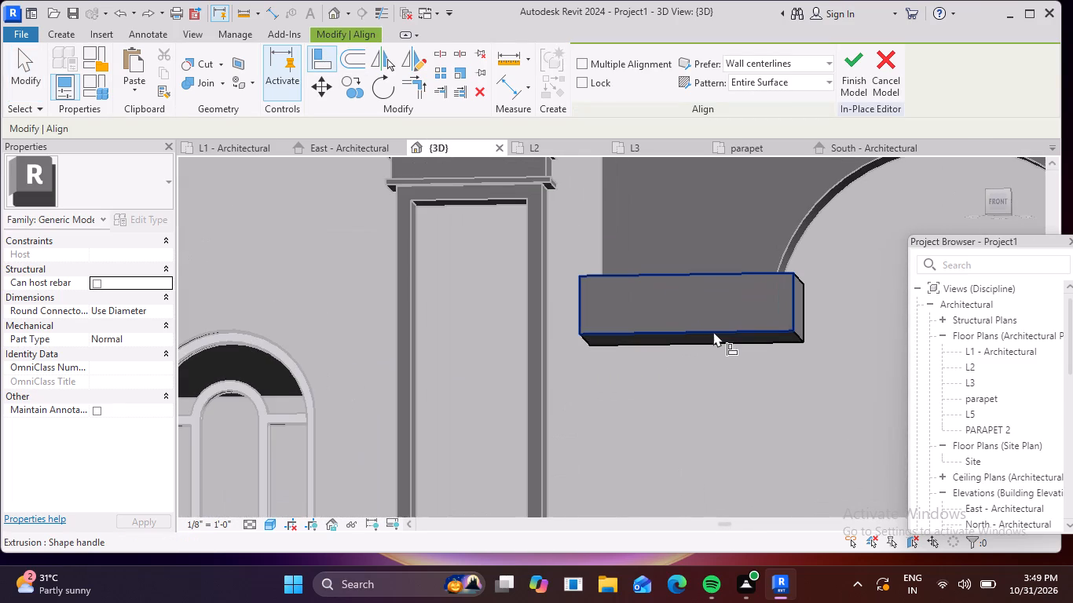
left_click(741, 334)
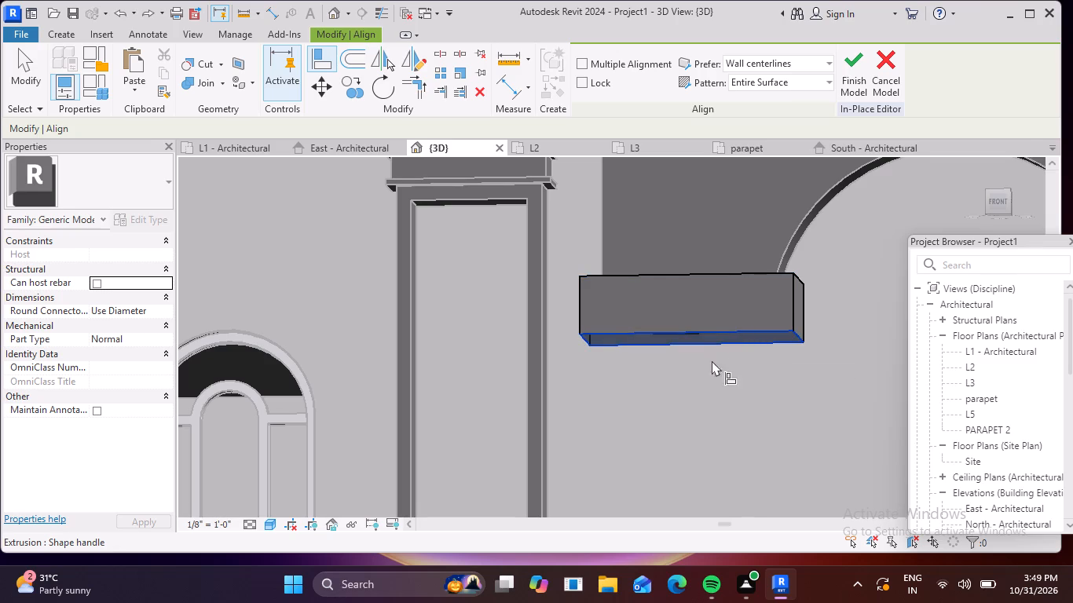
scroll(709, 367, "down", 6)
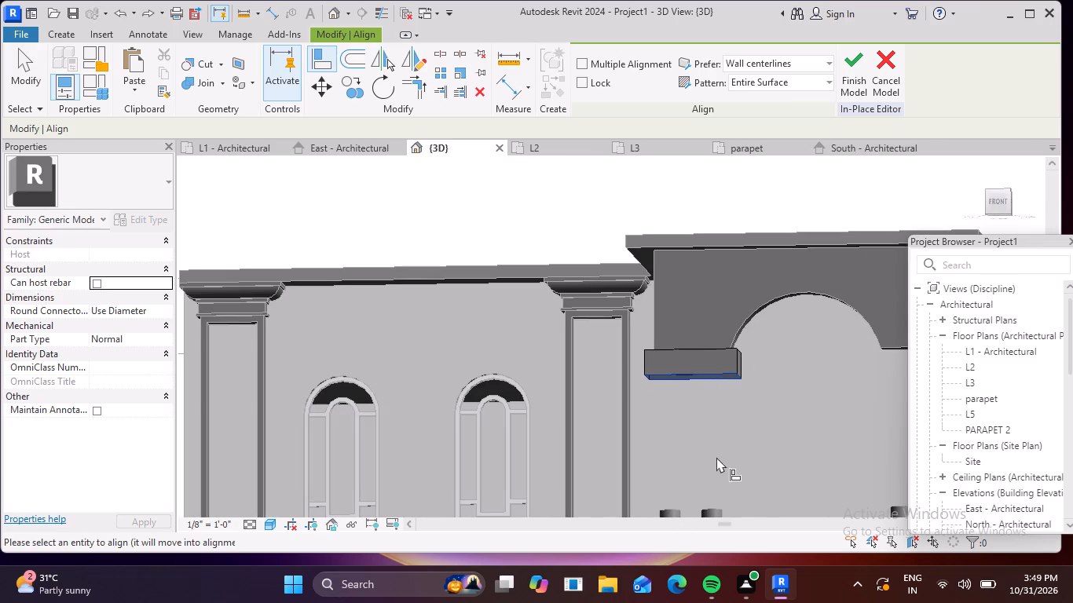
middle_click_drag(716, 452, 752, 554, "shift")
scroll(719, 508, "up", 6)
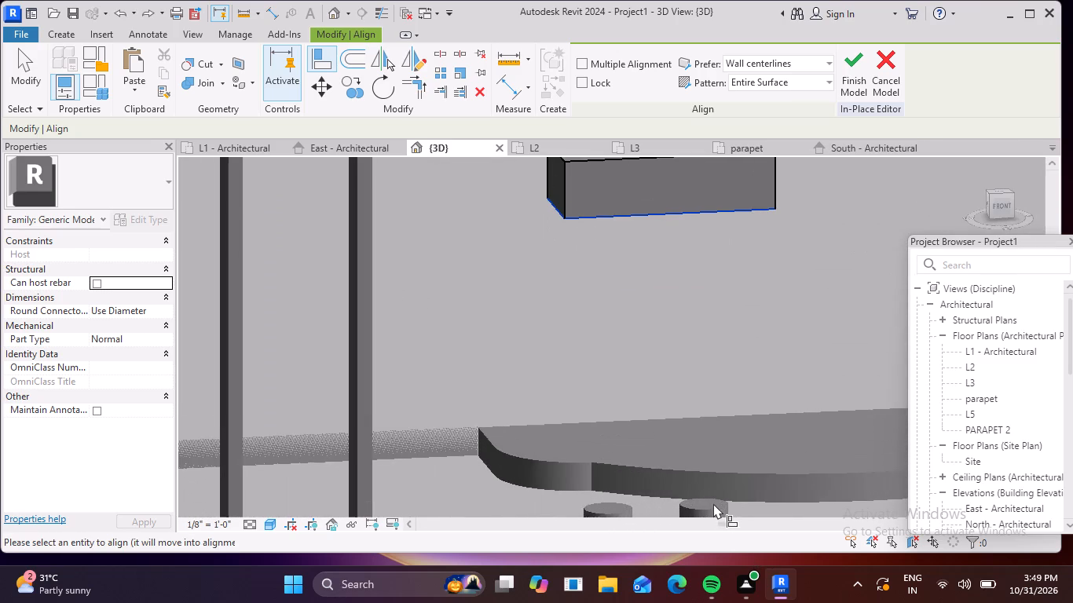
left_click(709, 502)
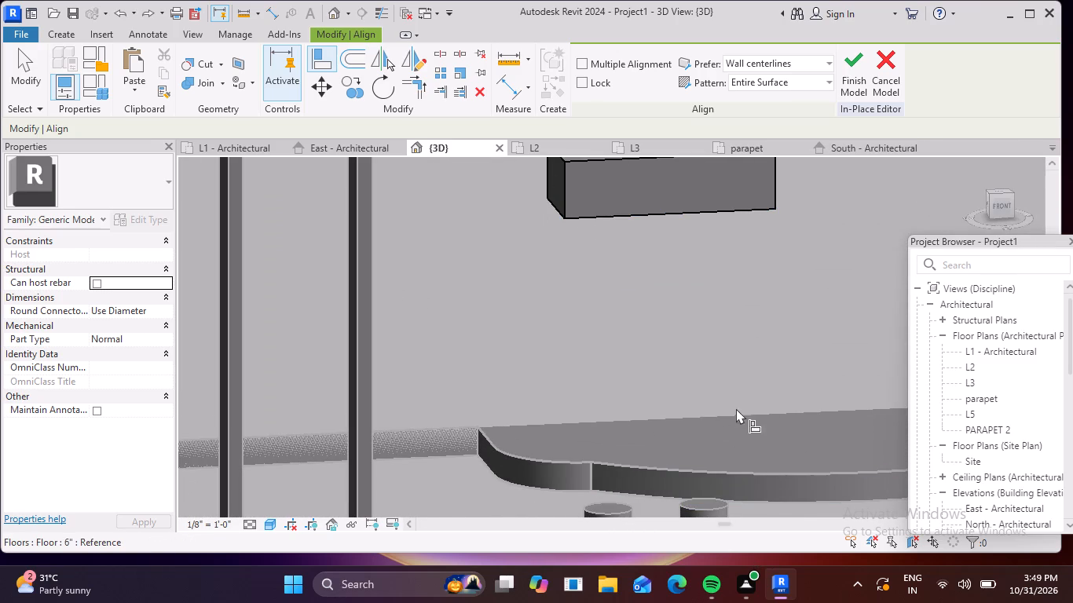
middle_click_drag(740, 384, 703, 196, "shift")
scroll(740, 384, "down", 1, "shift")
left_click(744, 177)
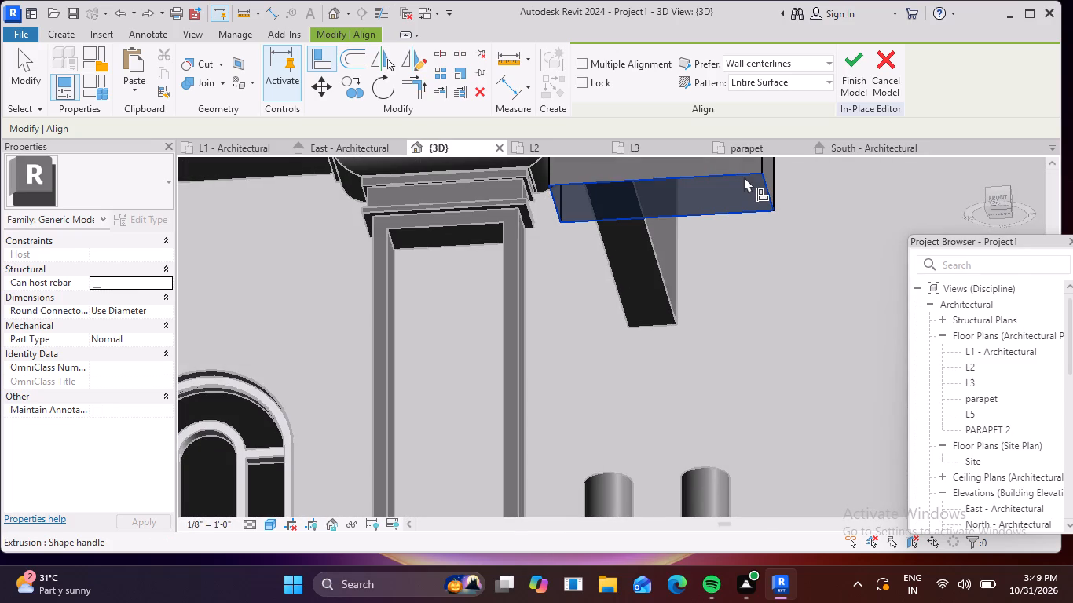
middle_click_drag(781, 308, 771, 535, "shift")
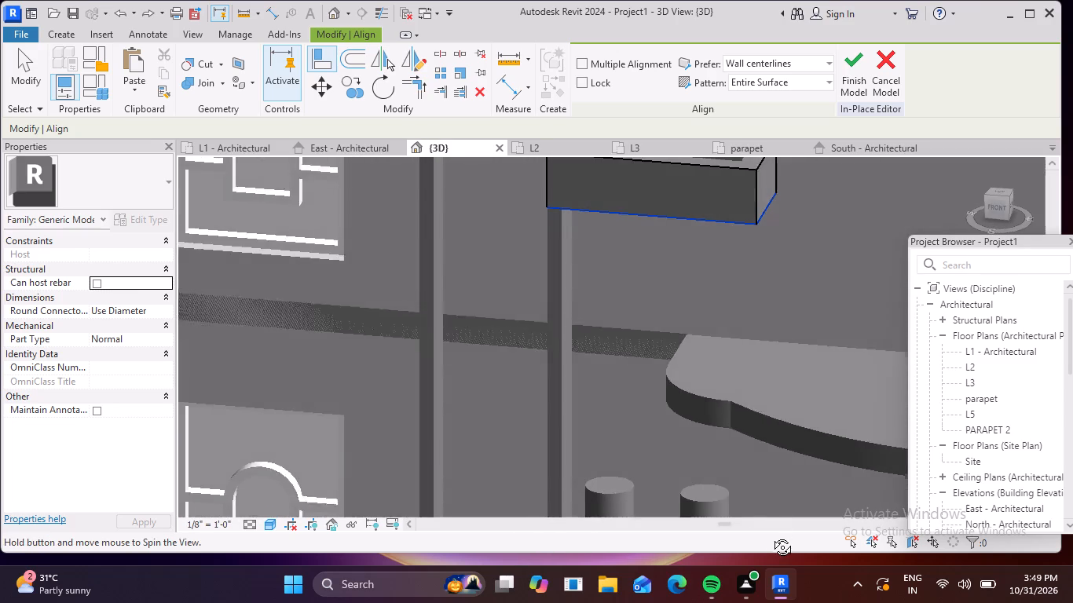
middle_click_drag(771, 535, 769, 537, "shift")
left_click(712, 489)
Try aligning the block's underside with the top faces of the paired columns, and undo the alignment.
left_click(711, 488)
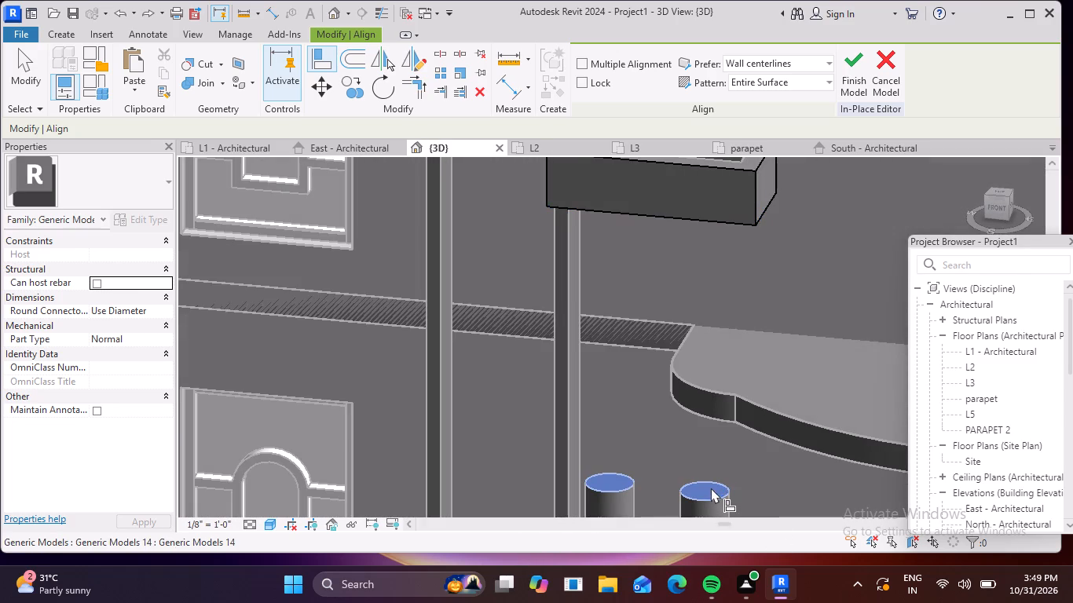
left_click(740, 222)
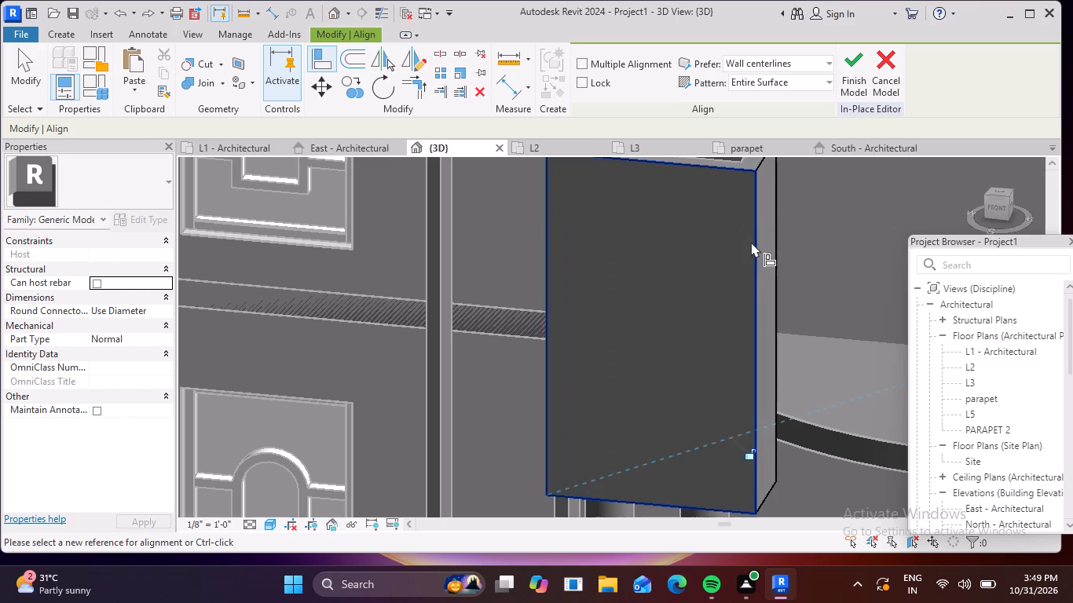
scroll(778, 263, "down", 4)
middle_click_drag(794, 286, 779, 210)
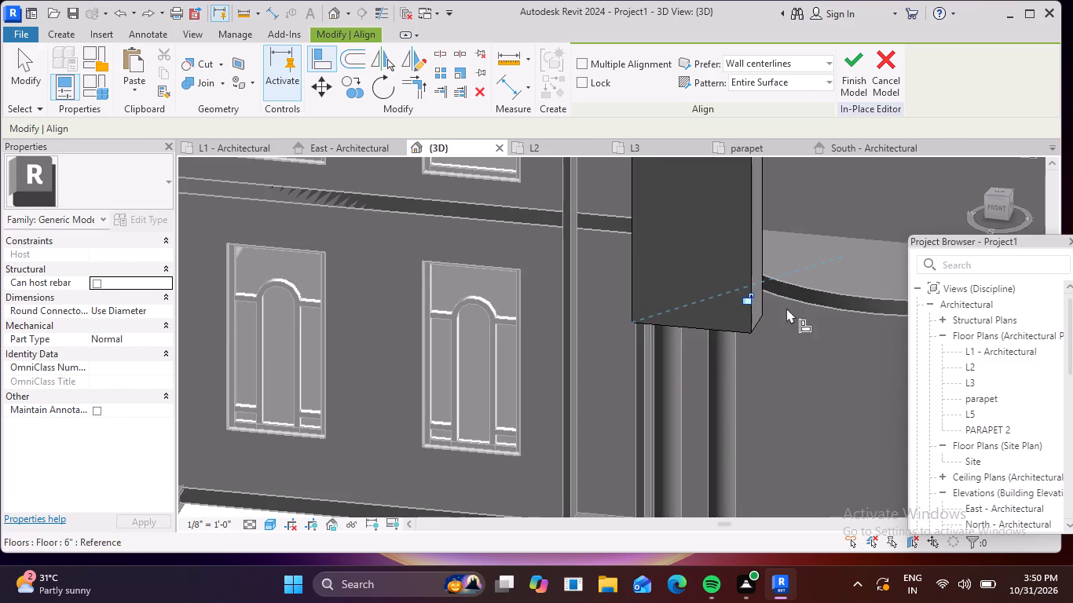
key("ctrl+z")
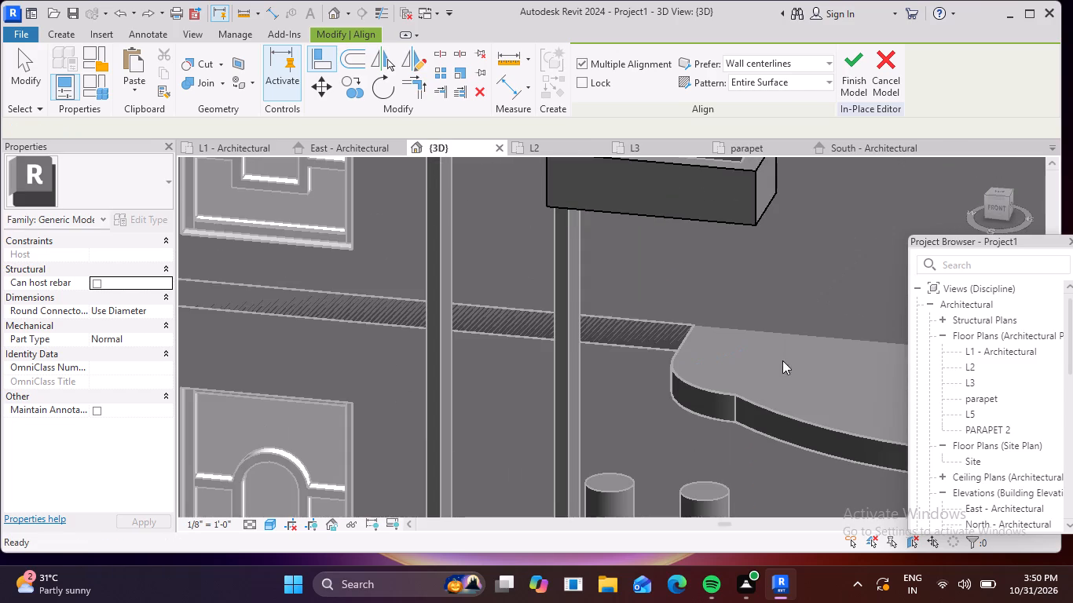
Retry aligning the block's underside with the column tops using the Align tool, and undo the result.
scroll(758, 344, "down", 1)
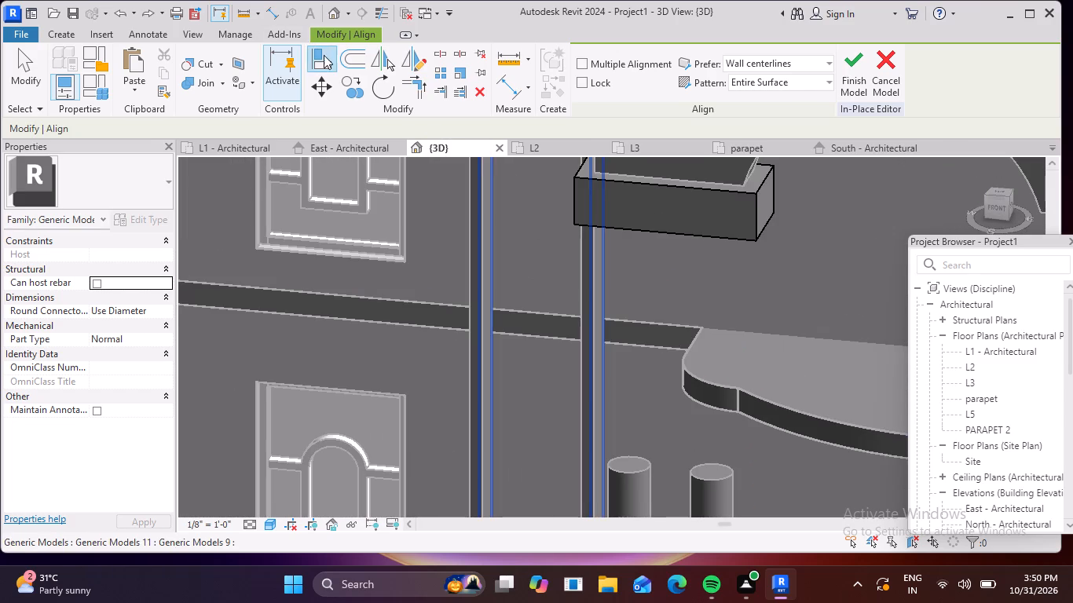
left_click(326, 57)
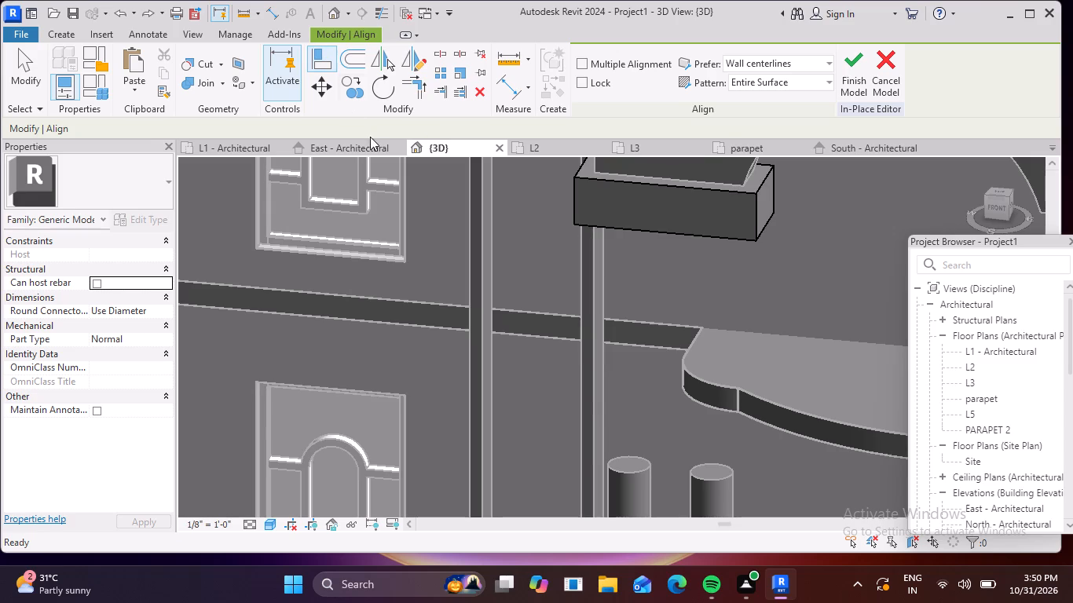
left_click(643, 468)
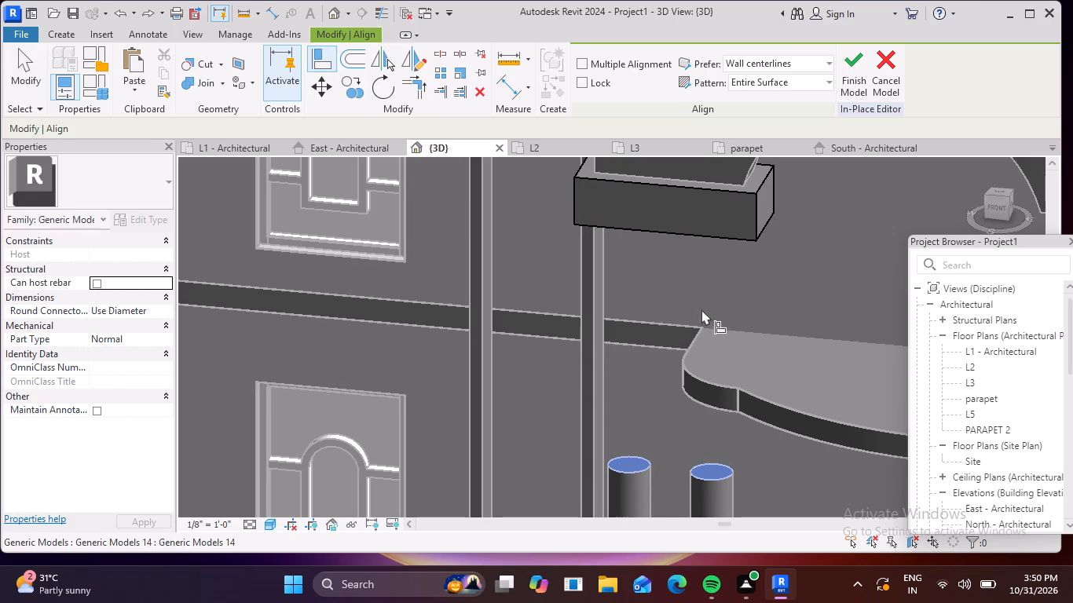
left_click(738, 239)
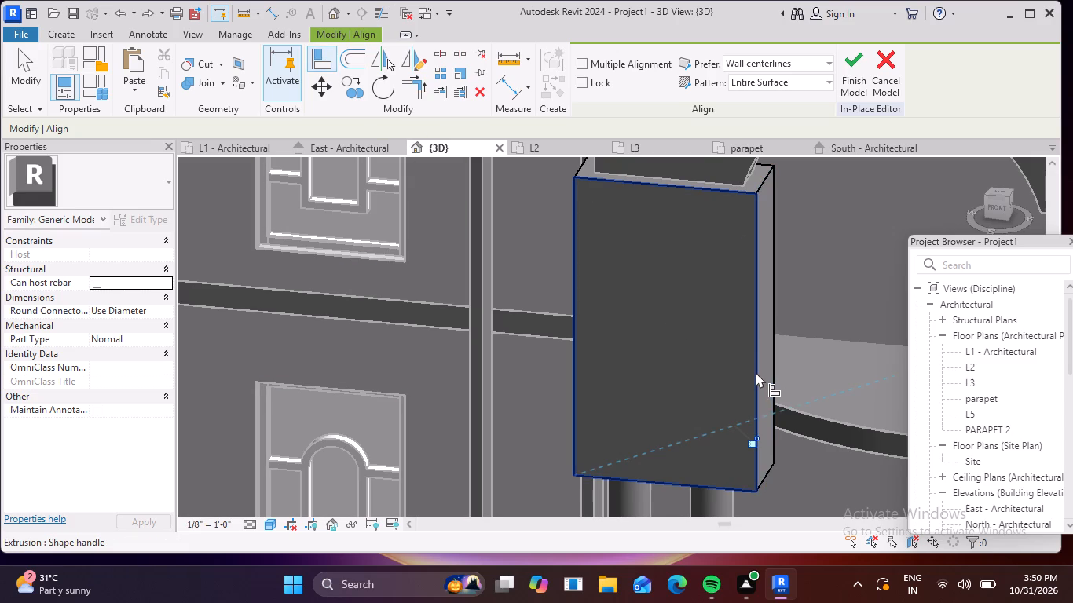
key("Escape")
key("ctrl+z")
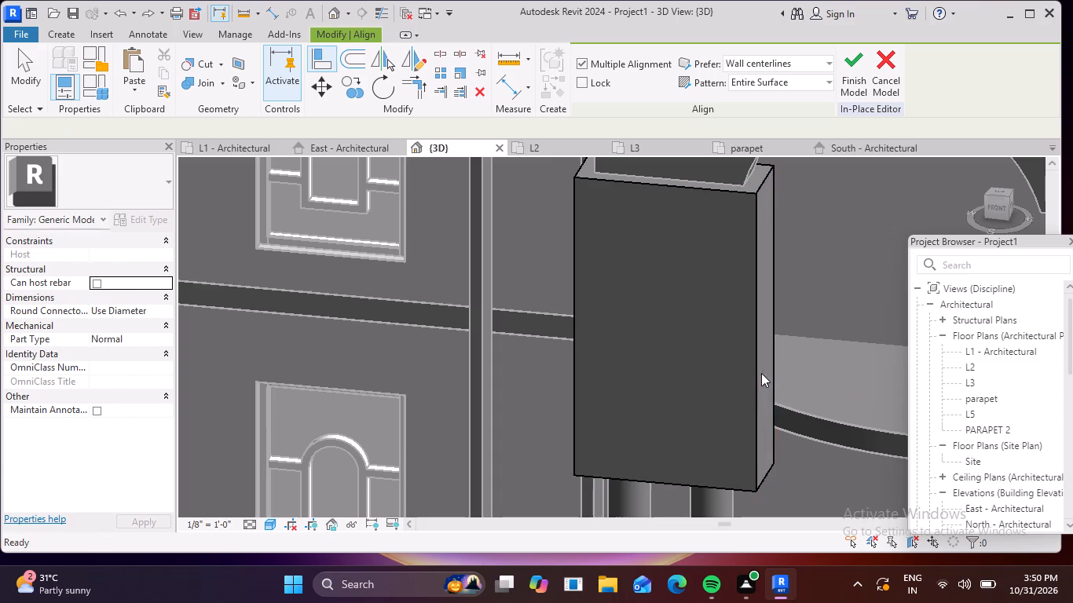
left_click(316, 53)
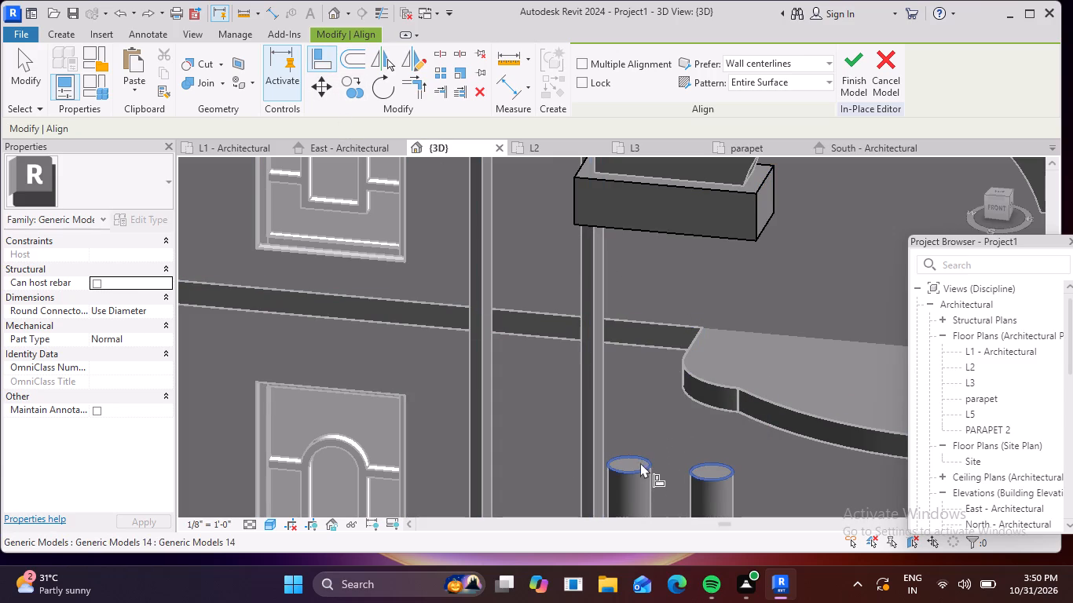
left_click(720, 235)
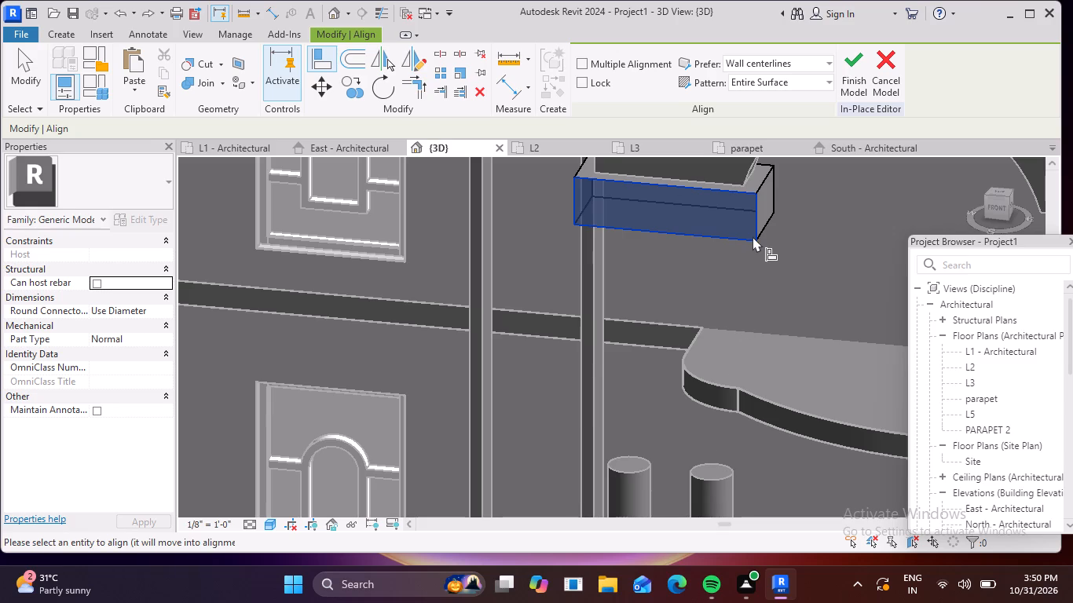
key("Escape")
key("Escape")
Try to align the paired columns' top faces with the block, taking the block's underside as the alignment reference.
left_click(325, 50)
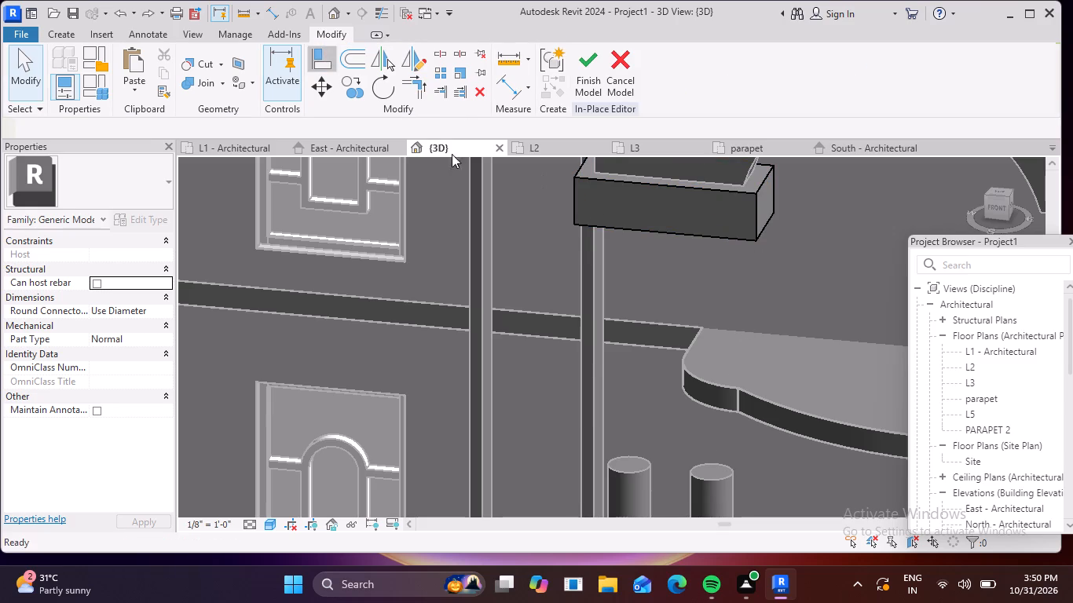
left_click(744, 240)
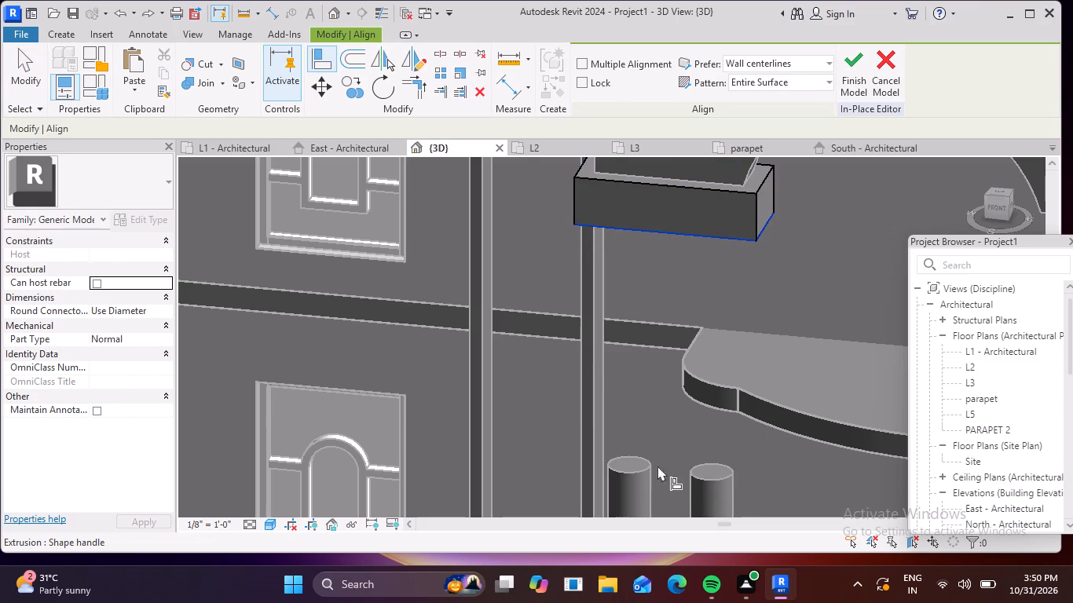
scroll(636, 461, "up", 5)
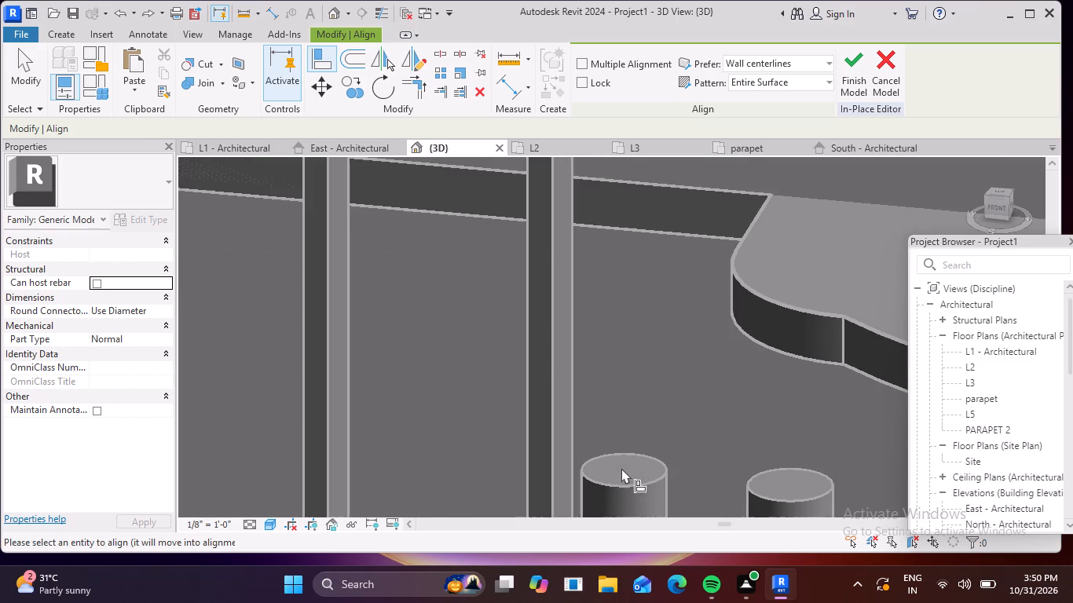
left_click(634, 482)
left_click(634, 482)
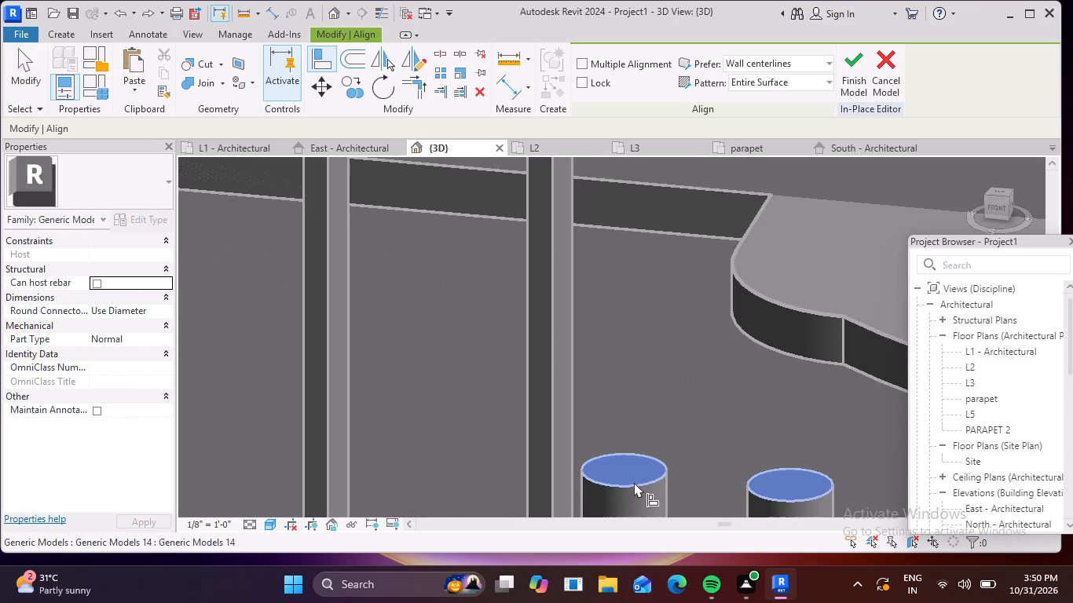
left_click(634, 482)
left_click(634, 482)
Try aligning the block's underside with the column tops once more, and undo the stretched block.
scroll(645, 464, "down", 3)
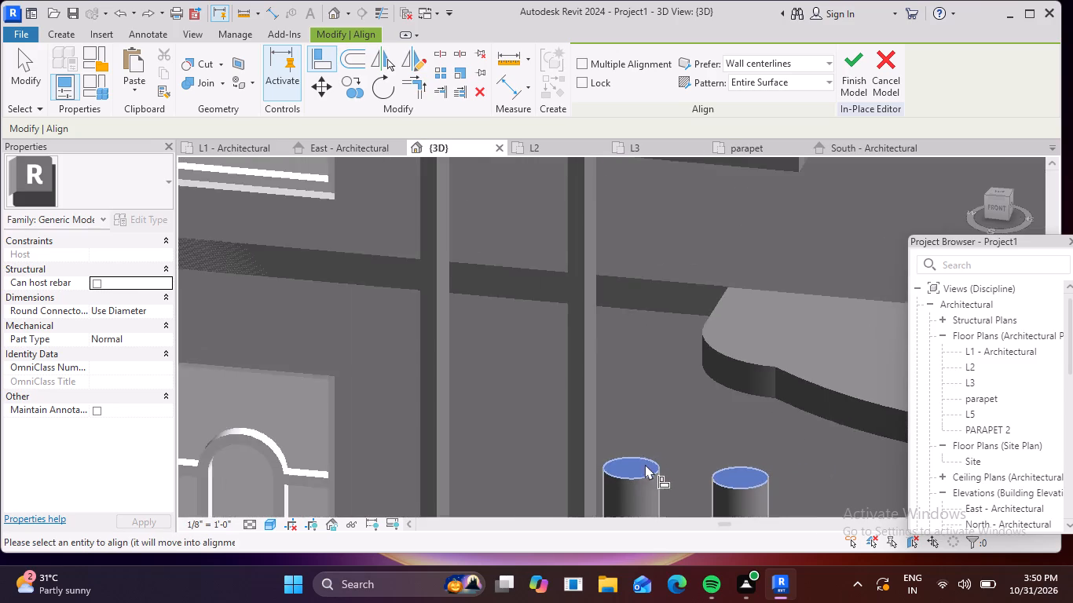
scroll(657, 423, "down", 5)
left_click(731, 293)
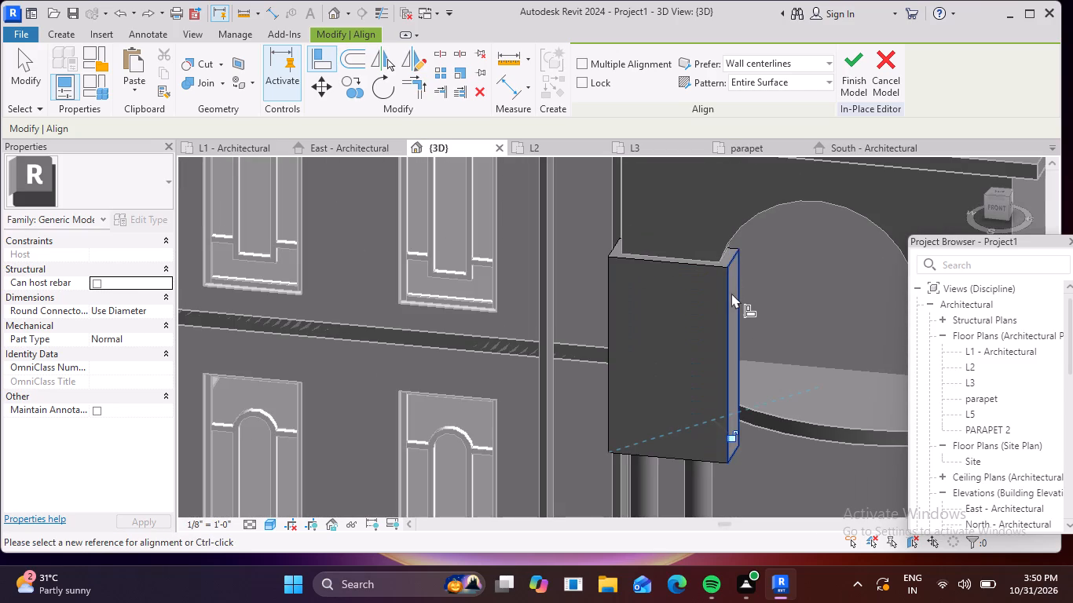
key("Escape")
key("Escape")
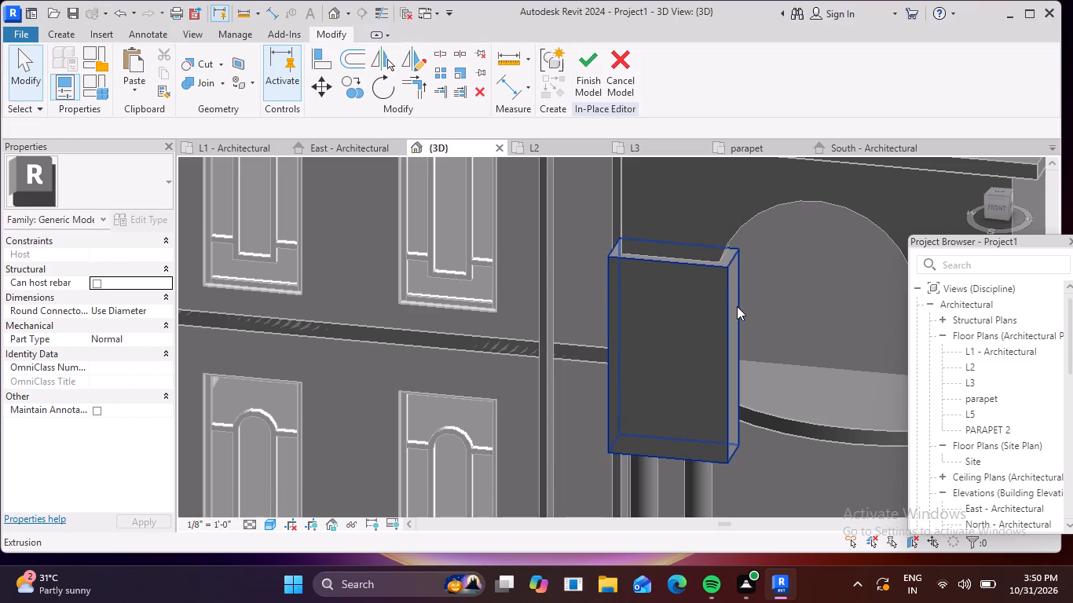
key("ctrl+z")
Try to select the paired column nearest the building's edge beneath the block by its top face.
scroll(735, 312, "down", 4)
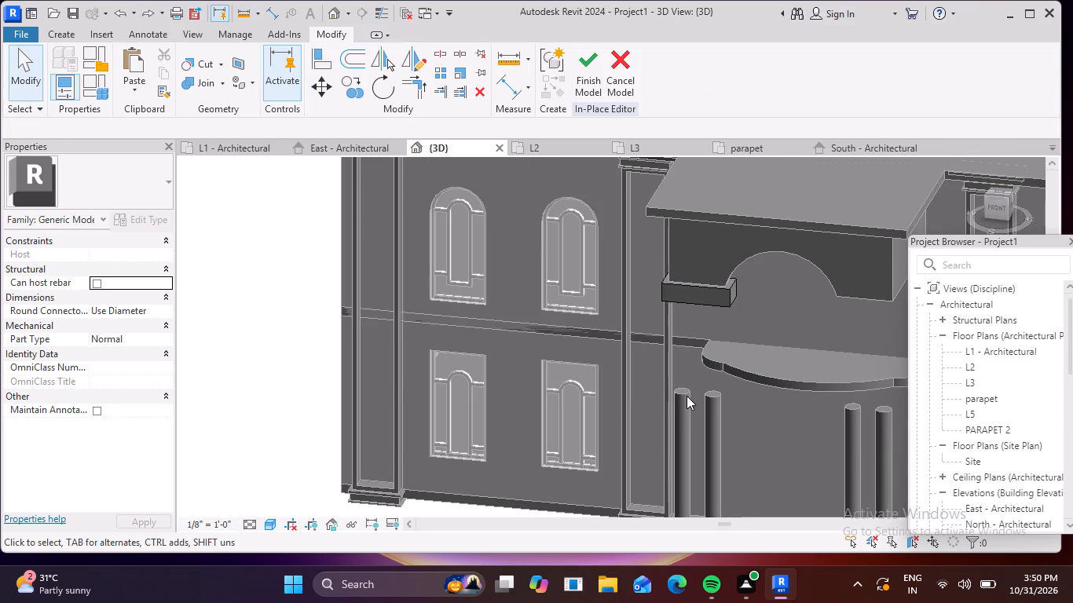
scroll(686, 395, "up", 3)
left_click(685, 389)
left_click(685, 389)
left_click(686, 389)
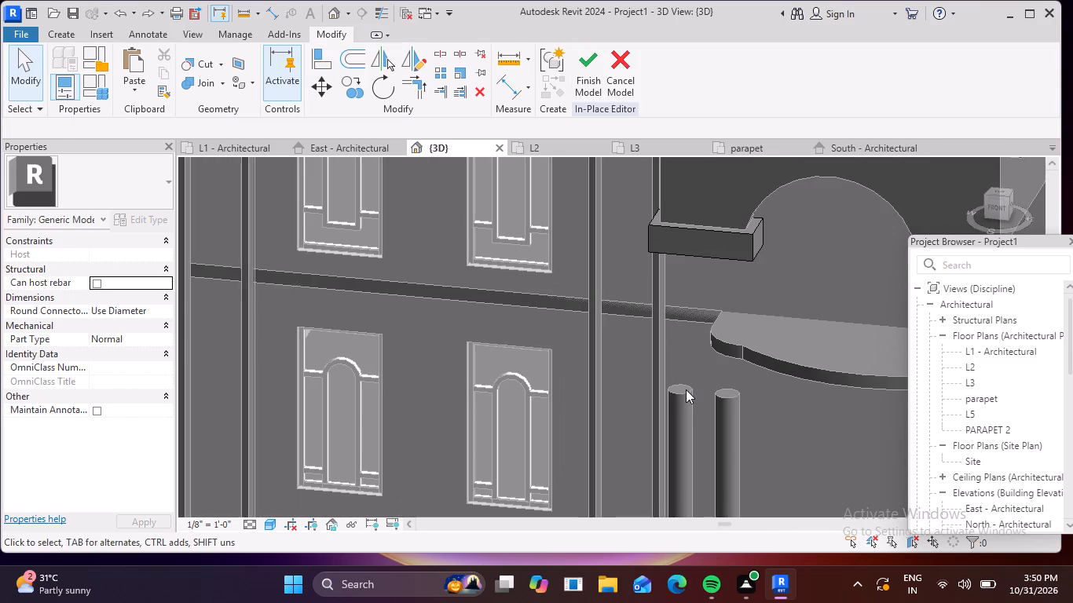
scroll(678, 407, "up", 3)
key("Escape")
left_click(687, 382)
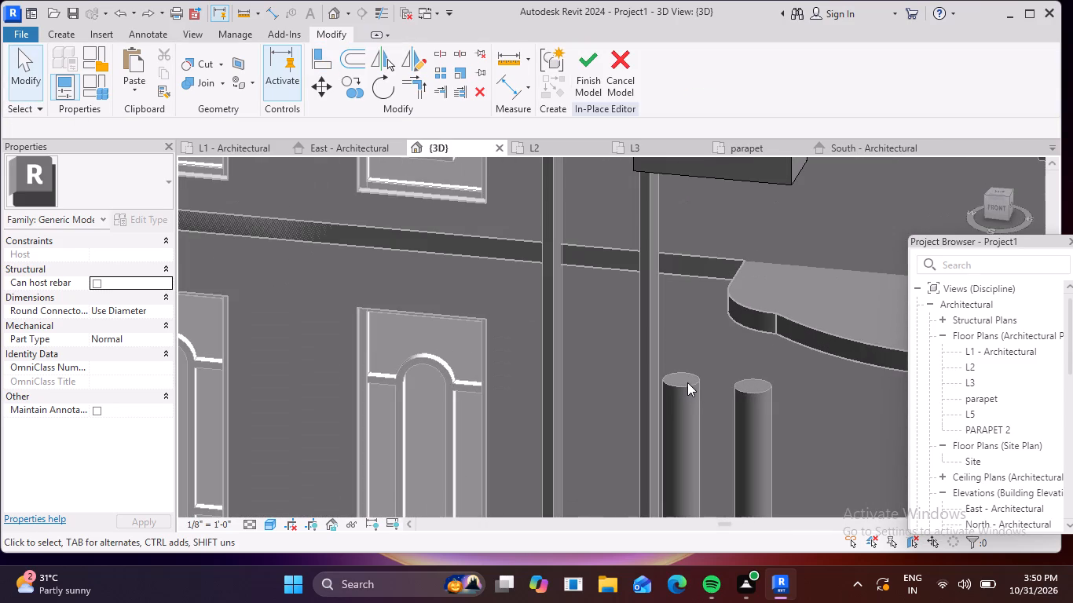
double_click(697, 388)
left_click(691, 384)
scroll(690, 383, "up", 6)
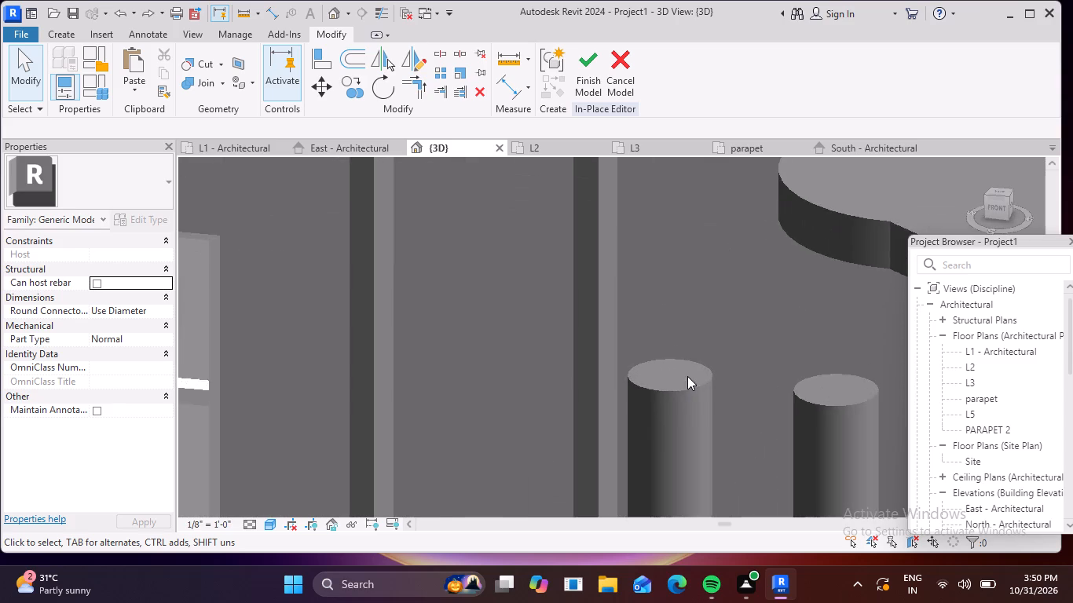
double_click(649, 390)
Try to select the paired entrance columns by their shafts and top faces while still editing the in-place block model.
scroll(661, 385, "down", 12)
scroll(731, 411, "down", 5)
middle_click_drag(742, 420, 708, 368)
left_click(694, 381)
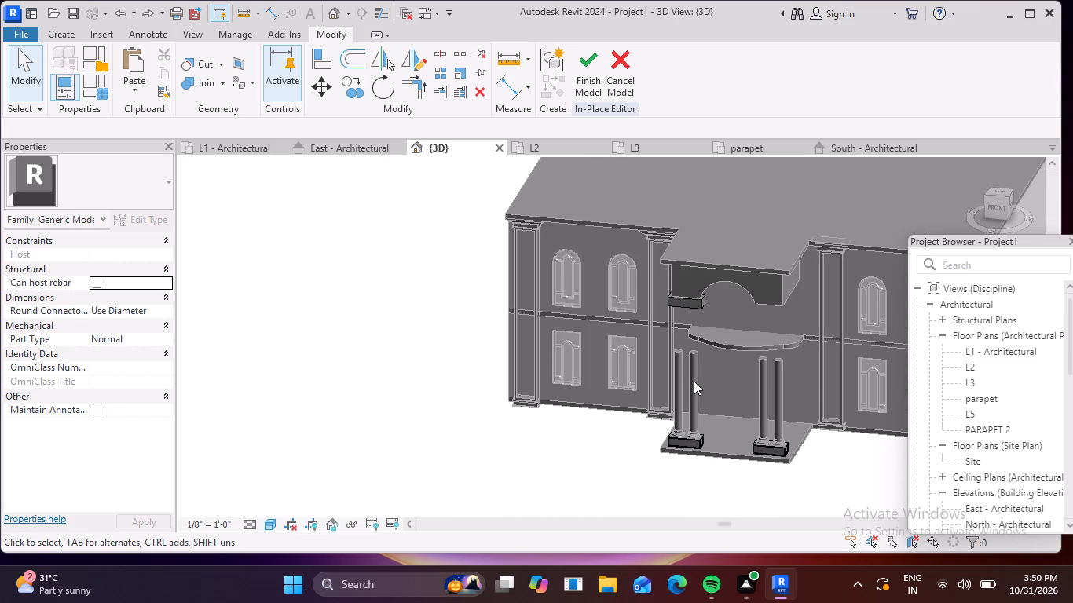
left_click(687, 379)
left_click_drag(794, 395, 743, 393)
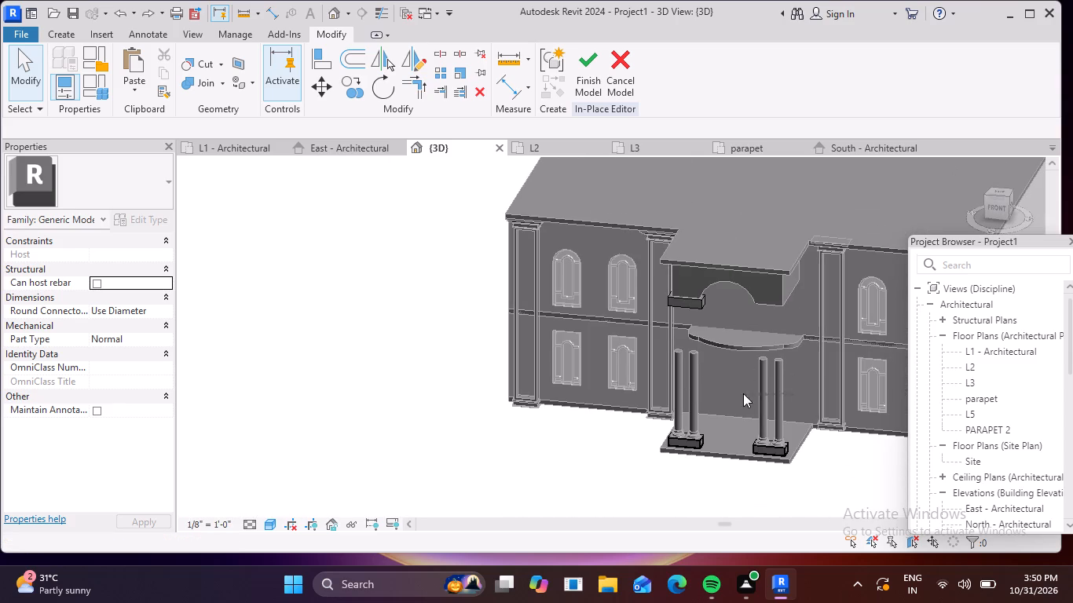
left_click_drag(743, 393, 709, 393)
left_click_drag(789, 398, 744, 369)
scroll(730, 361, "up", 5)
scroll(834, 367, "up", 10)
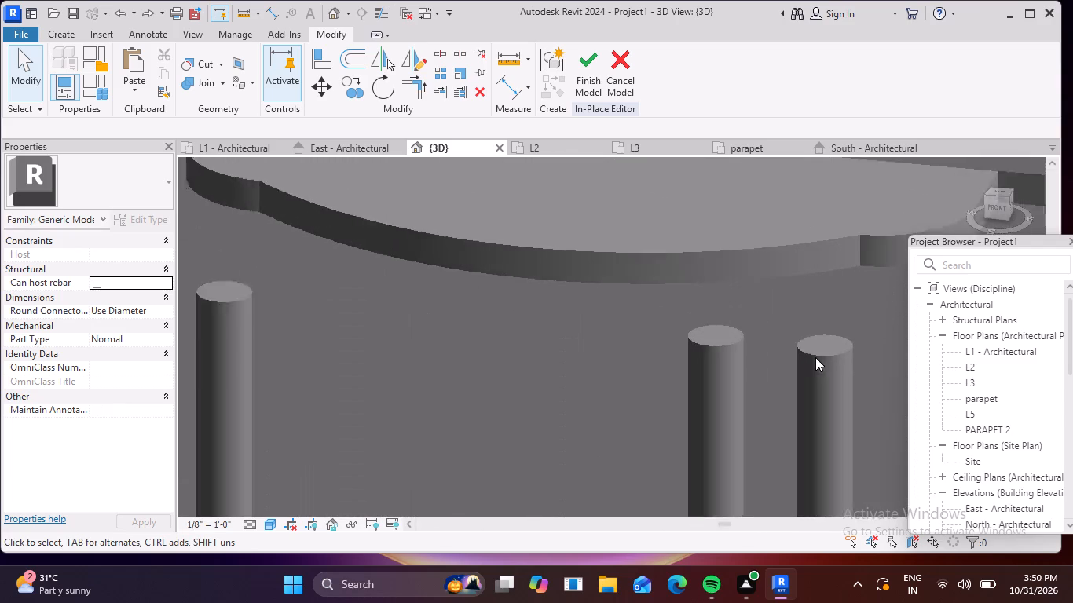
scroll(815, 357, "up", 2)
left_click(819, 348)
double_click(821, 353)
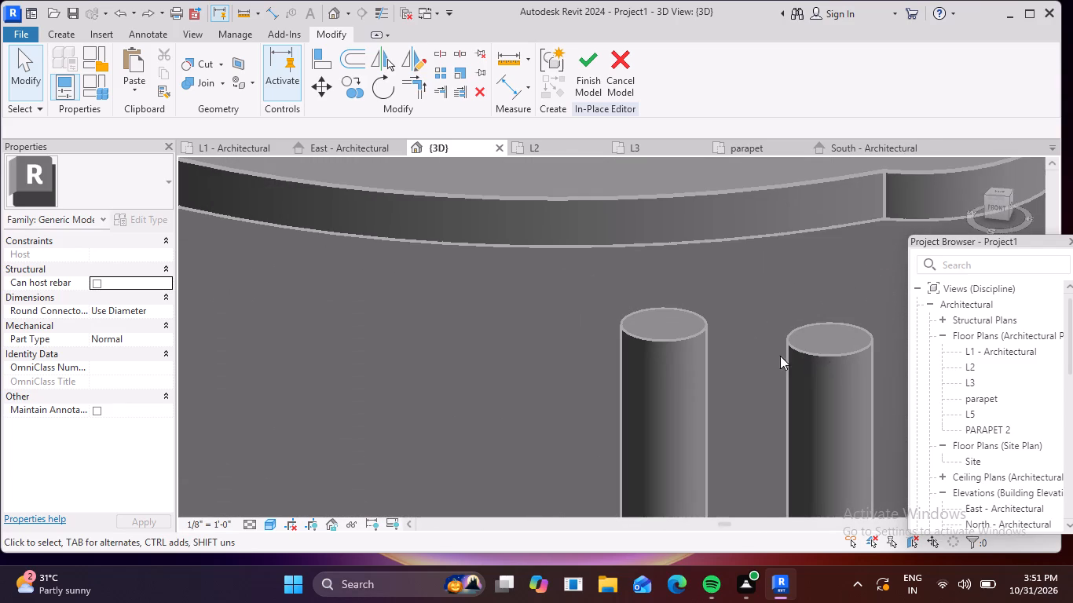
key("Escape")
Finish the in-place model of the block beneath the arched beam.
scroll(769, 360, "down", 11)
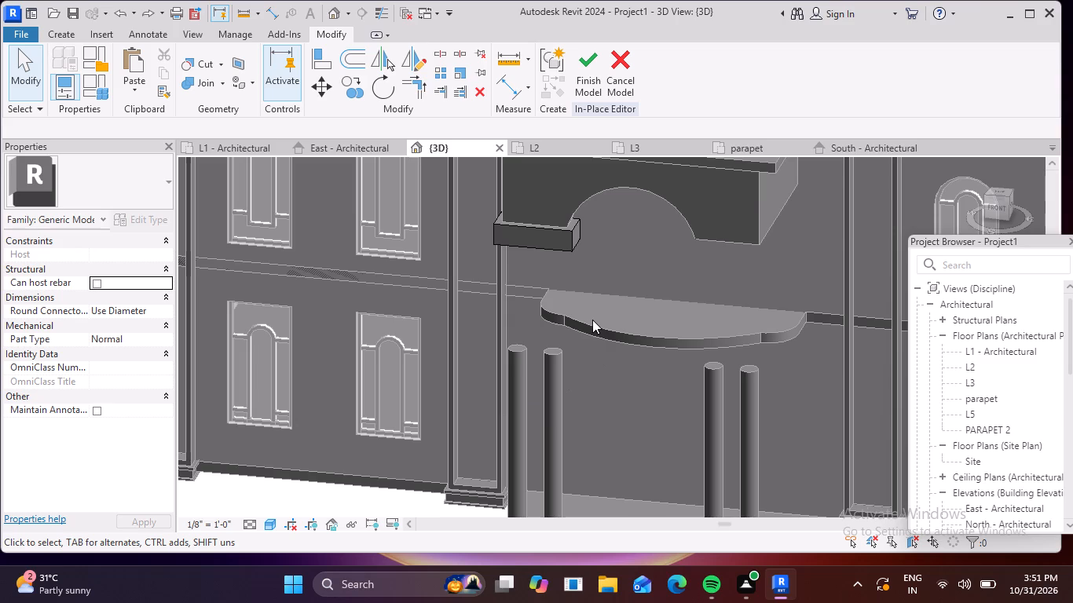
left_click(580, 68)
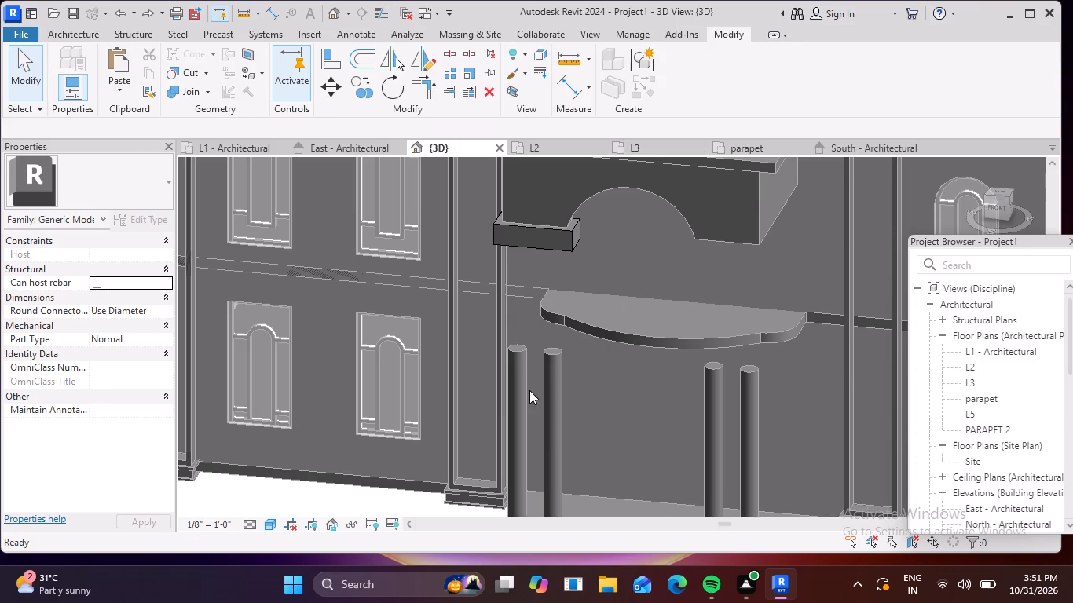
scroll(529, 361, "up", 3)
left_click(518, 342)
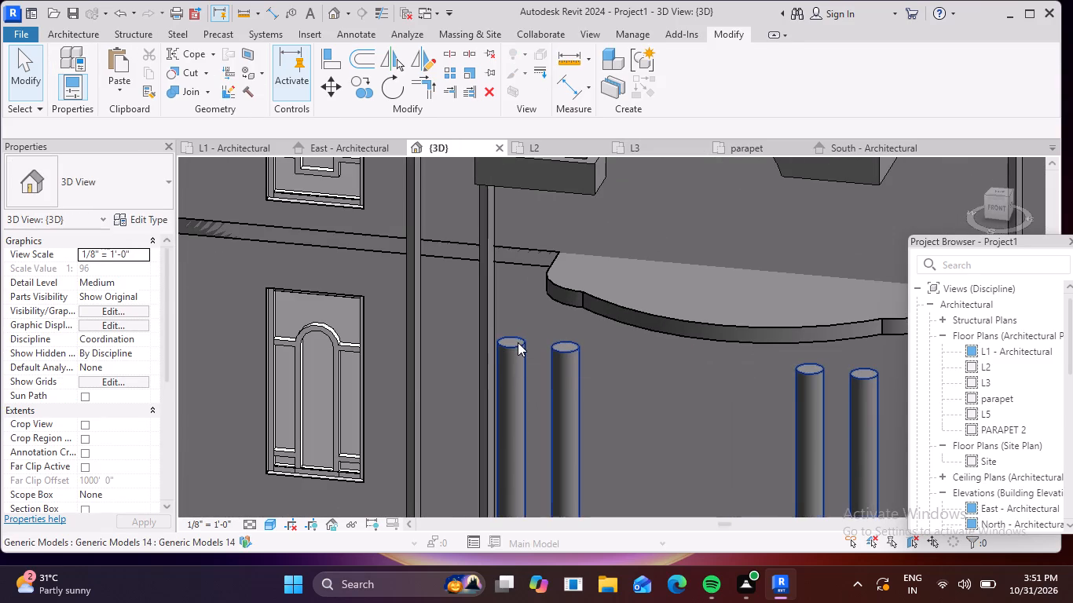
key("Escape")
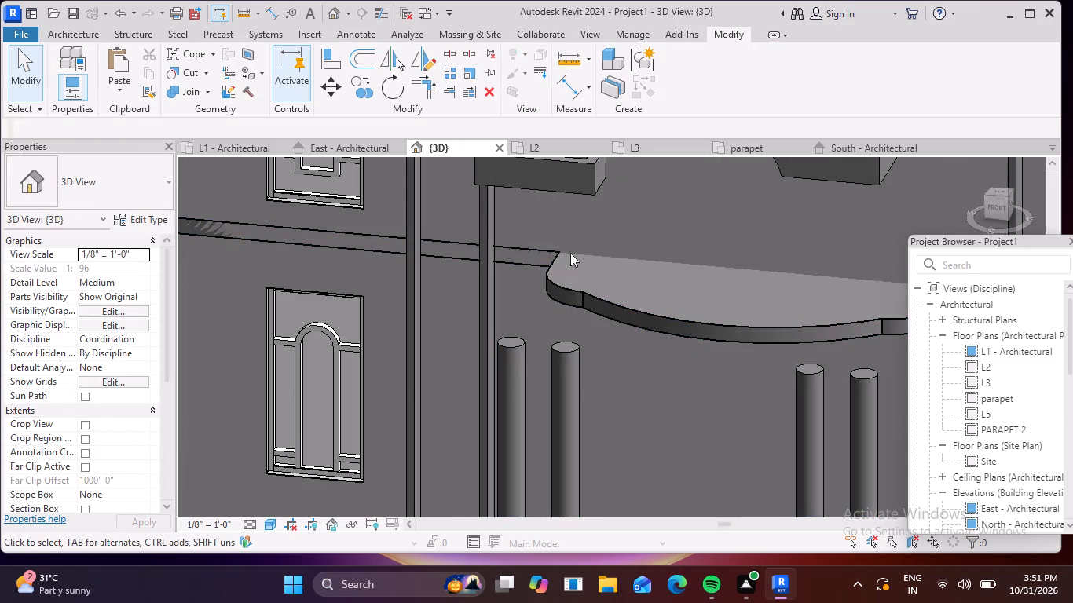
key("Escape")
Align the top face of the entrance columns with the underside of the block beneath the arched beam, and lock the alignment.
left_click(331, 59)
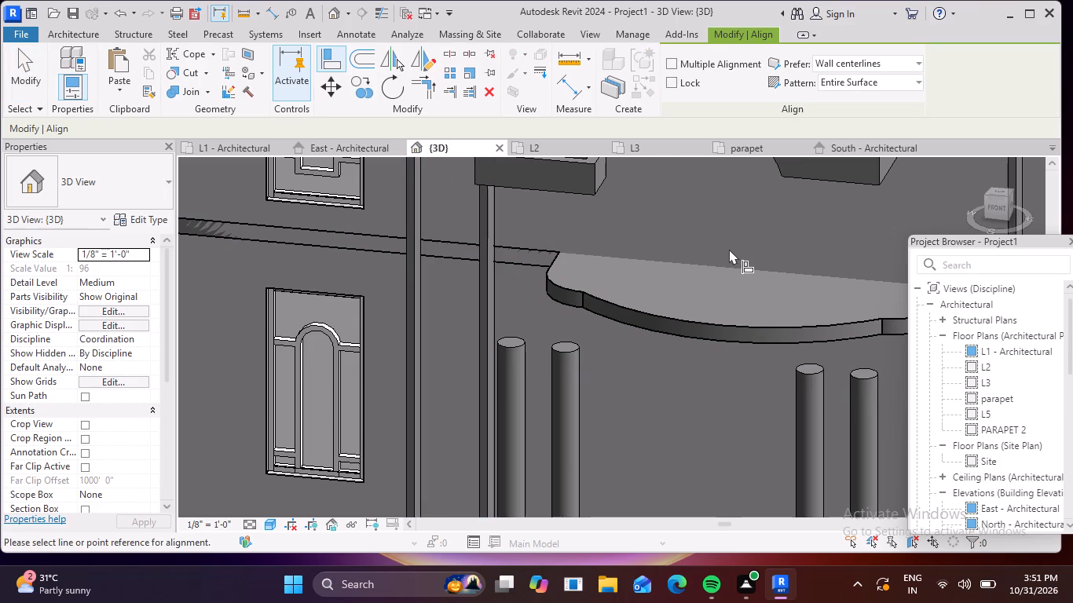
middle_click_drag(729, 249, 683, 43)
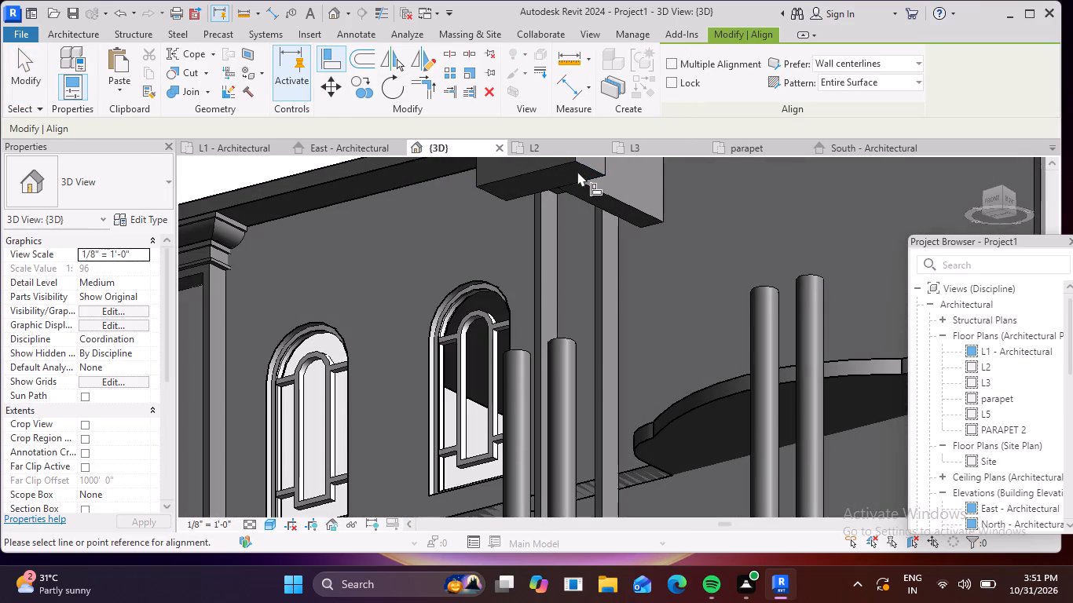
left_click(589, 174)
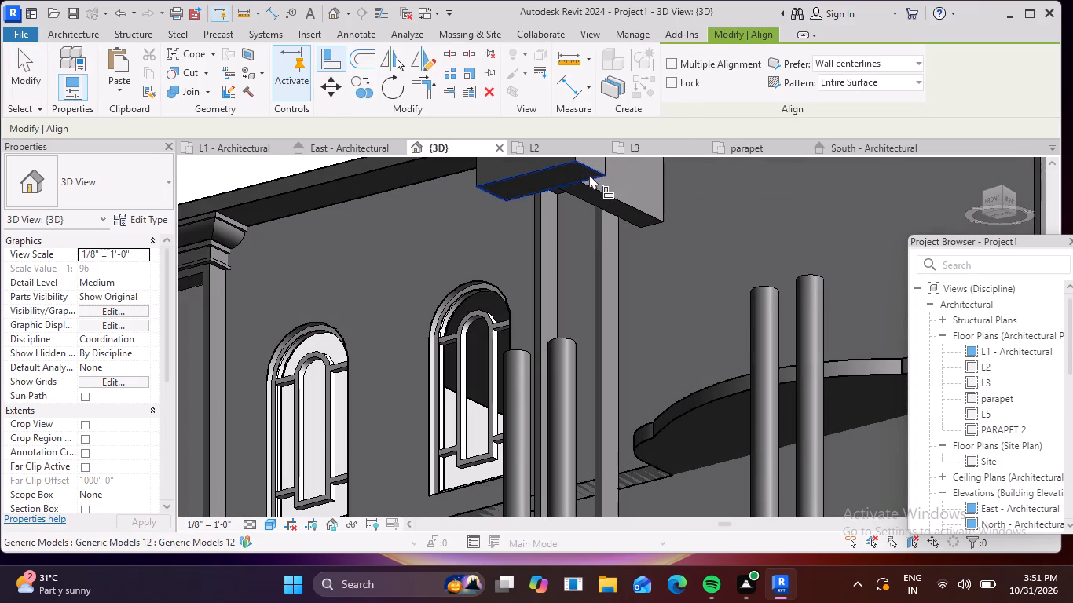
middle_click_drag(678, 176, 681, 400, "shift")
left_click(571, 345)
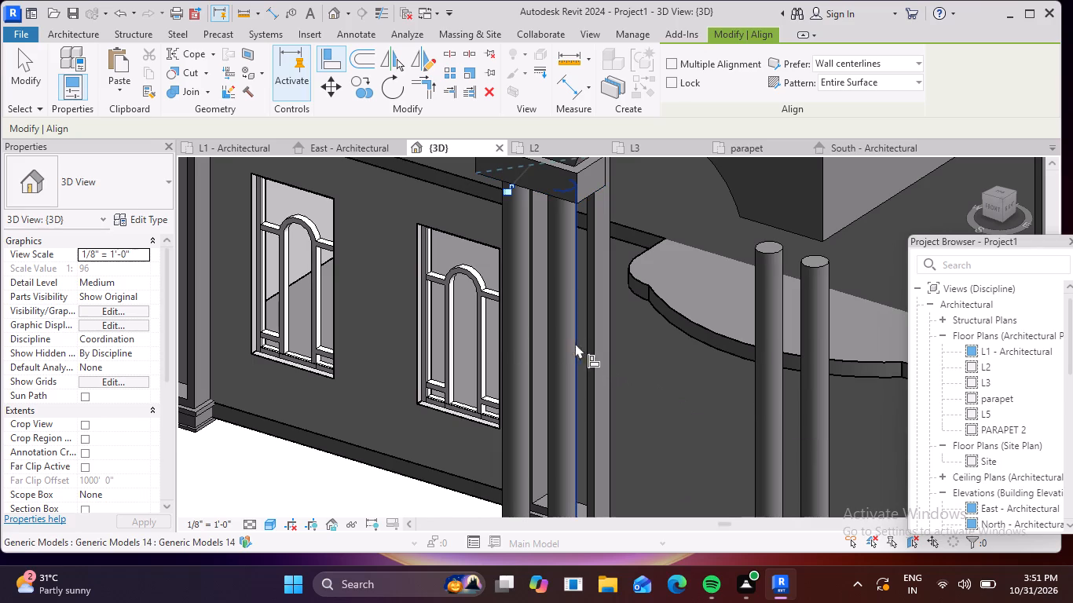
left_click(509, 192)
key("Escape")
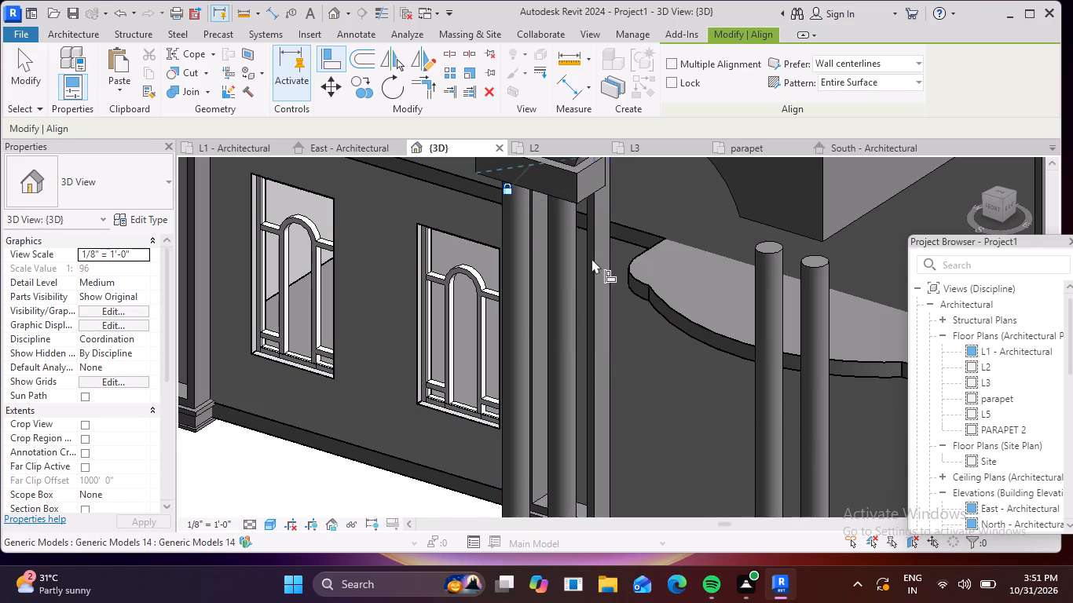
scroll(662, 258, "down", 4)
middle_click_drag(482, 312, 562, 385, "shift")
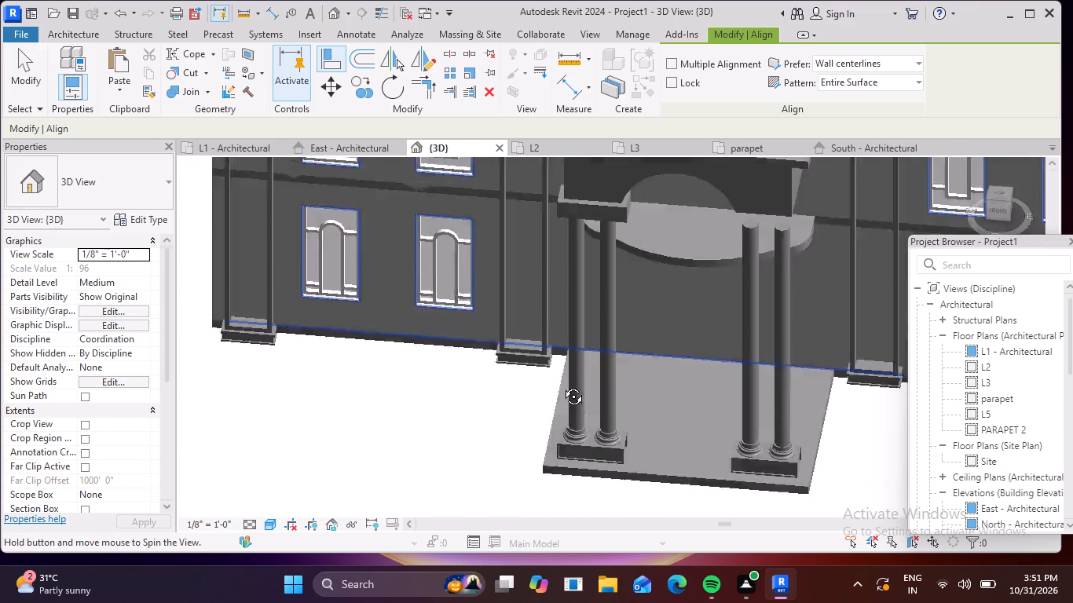
middle_click_drag(562, 385, 610, 289, "shift")
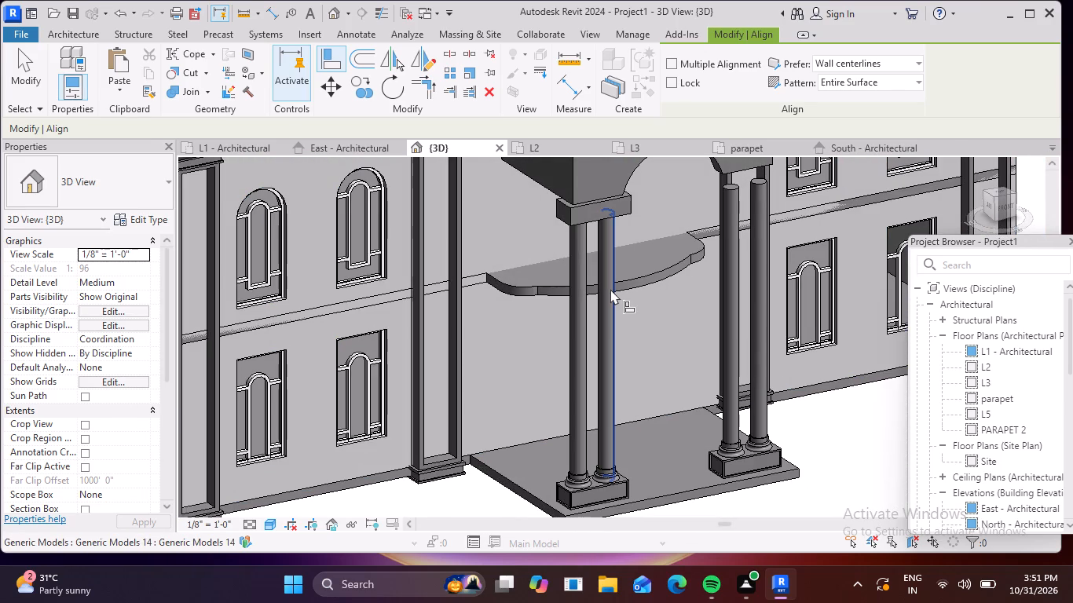
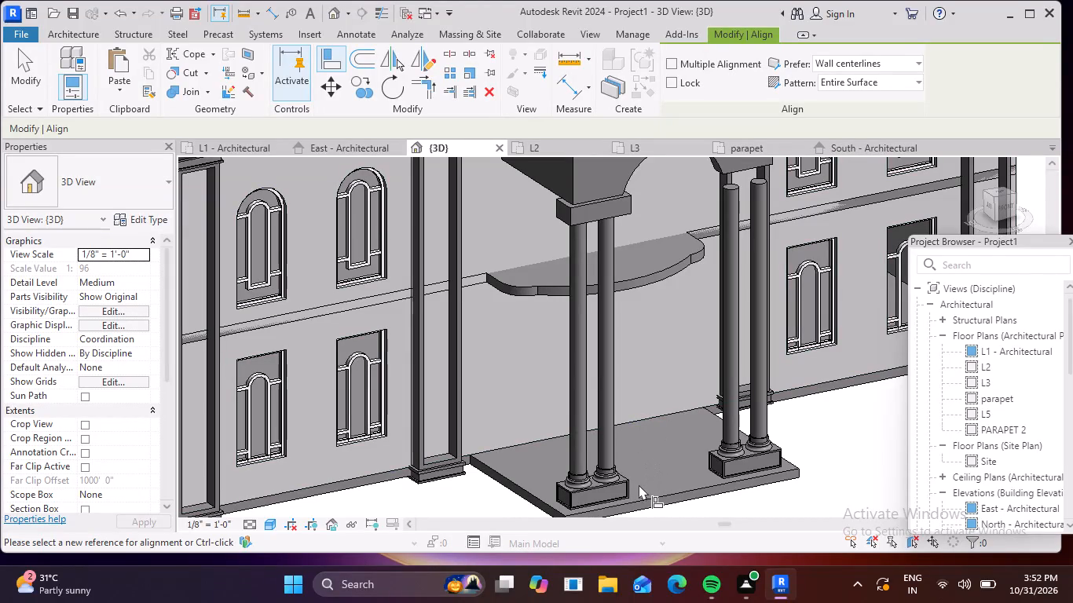
Leave Align and examine the moulded bases of the paired porch columns where they meet the front plinth.
scroll(623, 498, "up", 3)
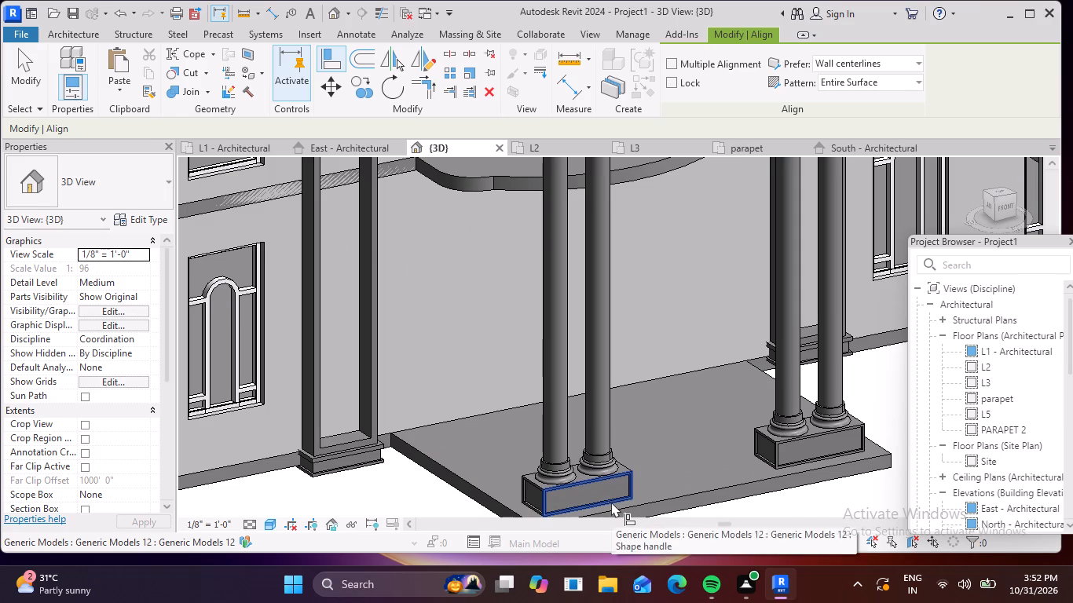
middle_click_drag(599, 422, 571, 363)
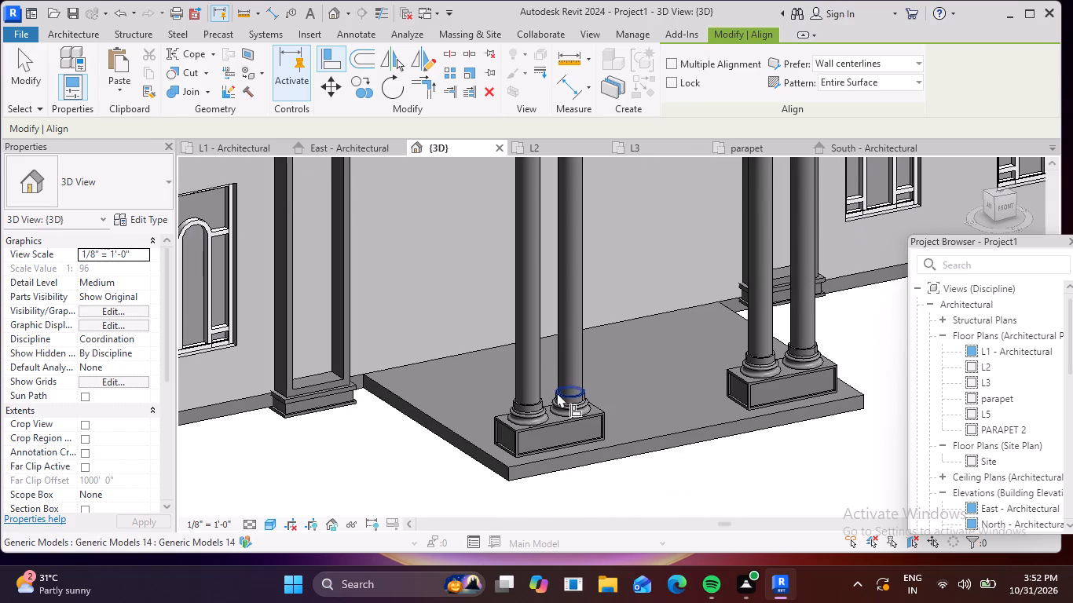
scroll(539, 416, "up", 4)
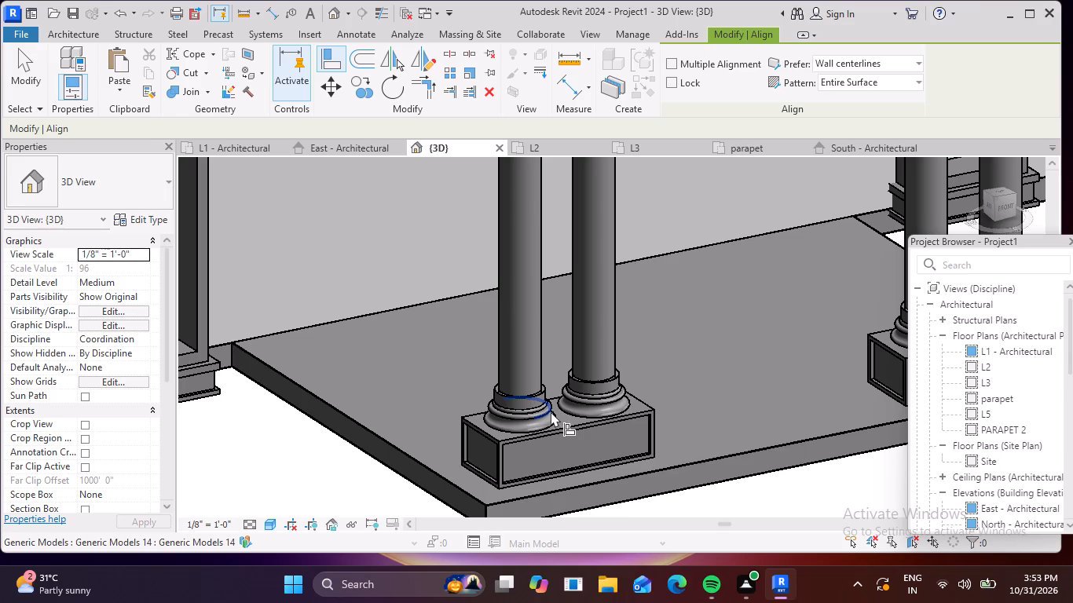
key("Escape")
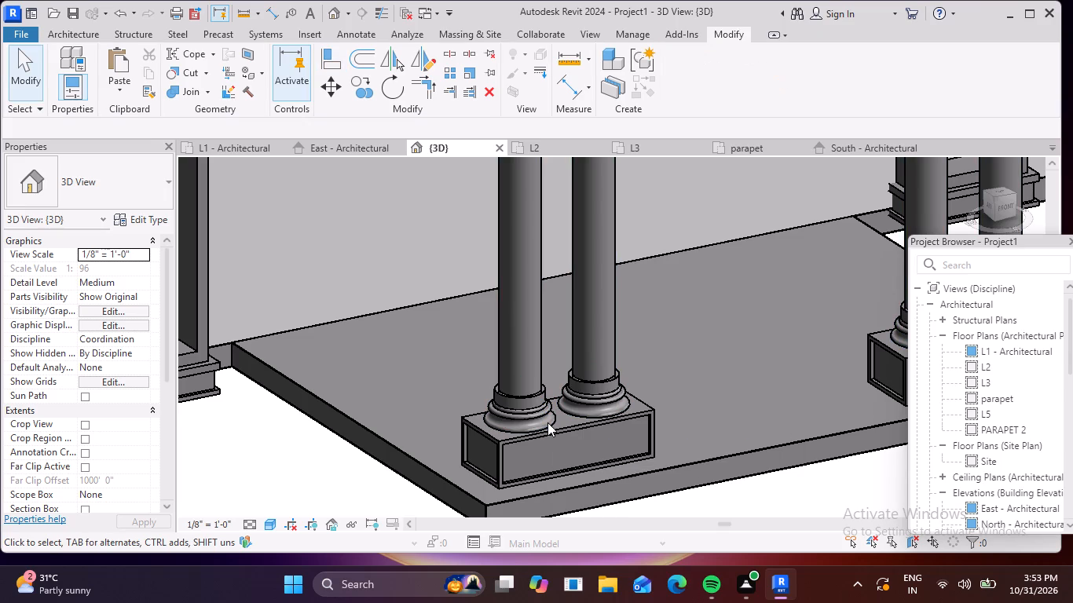
scroll(547, 422, "up", 4)
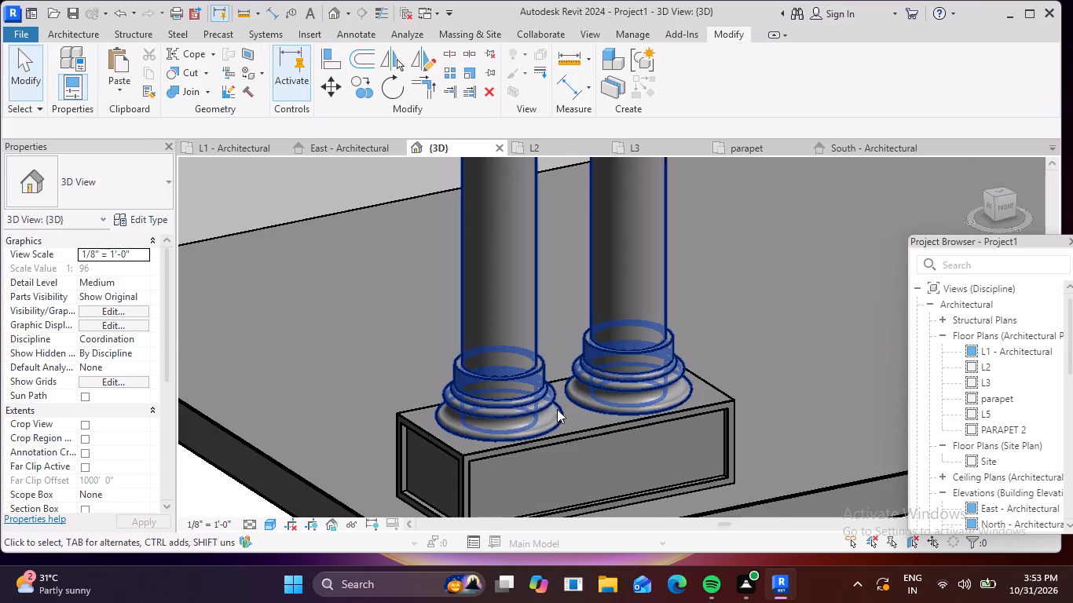
left_click(563, 414)
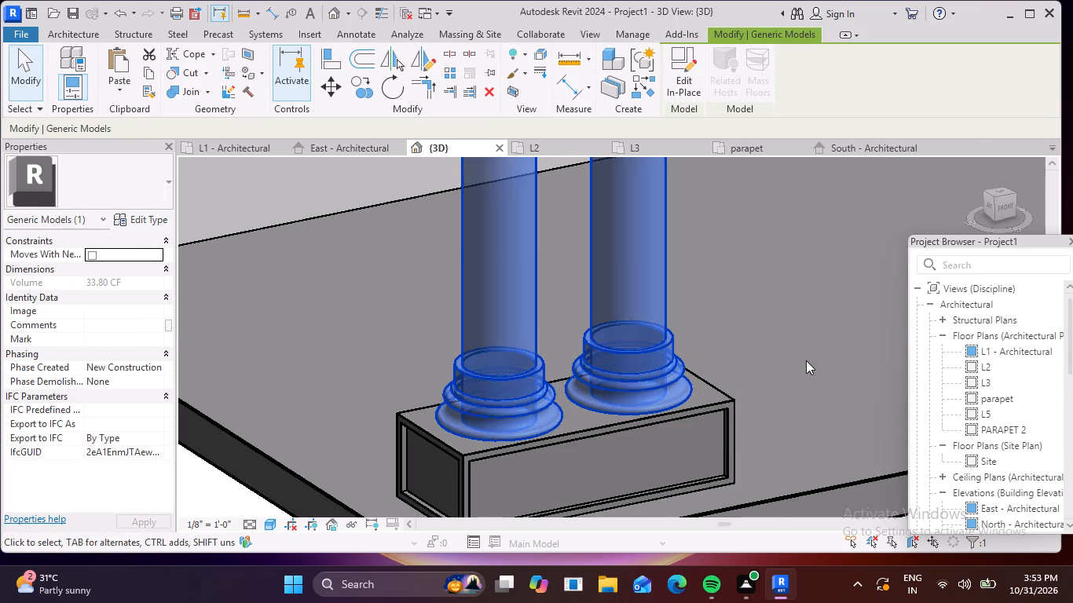
key("Escape")
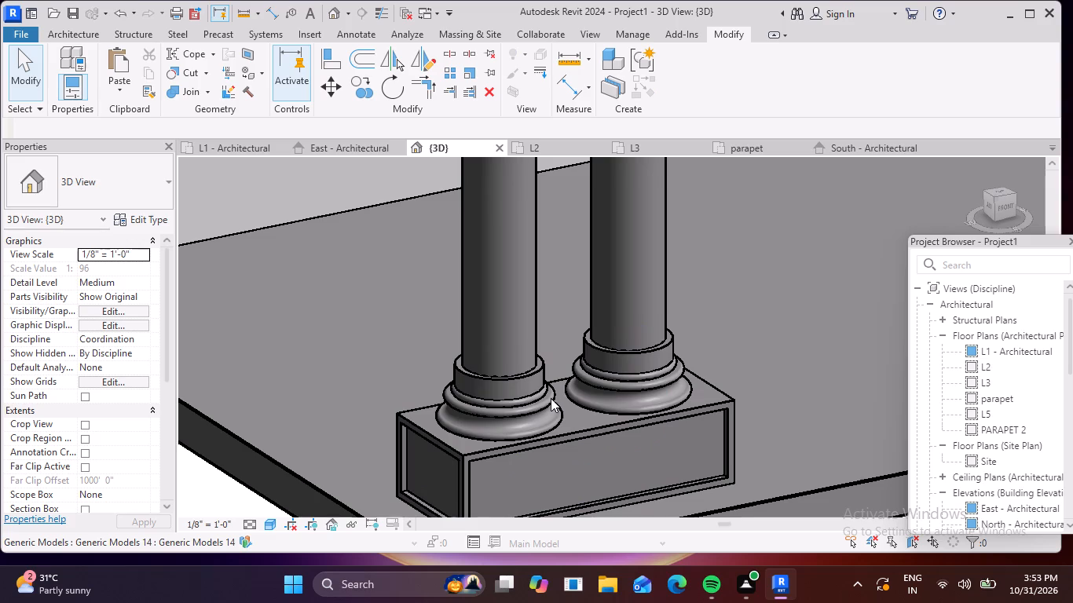
left_click(547, 392)
key("Escape")
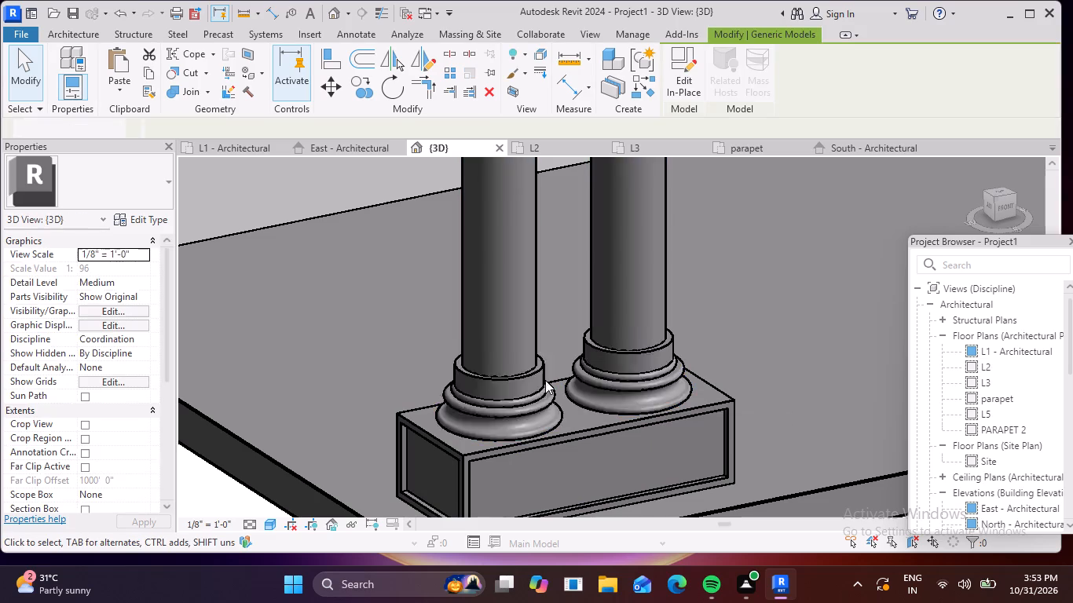
scroll(540, 353, "up", 4)
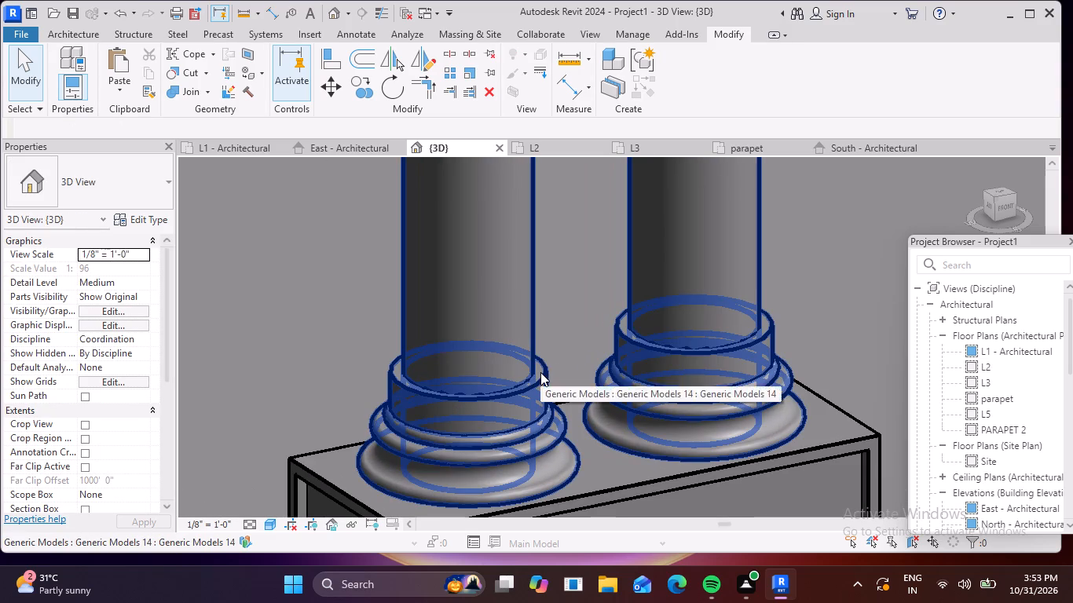
left_click(544, 373)
key("Escape")
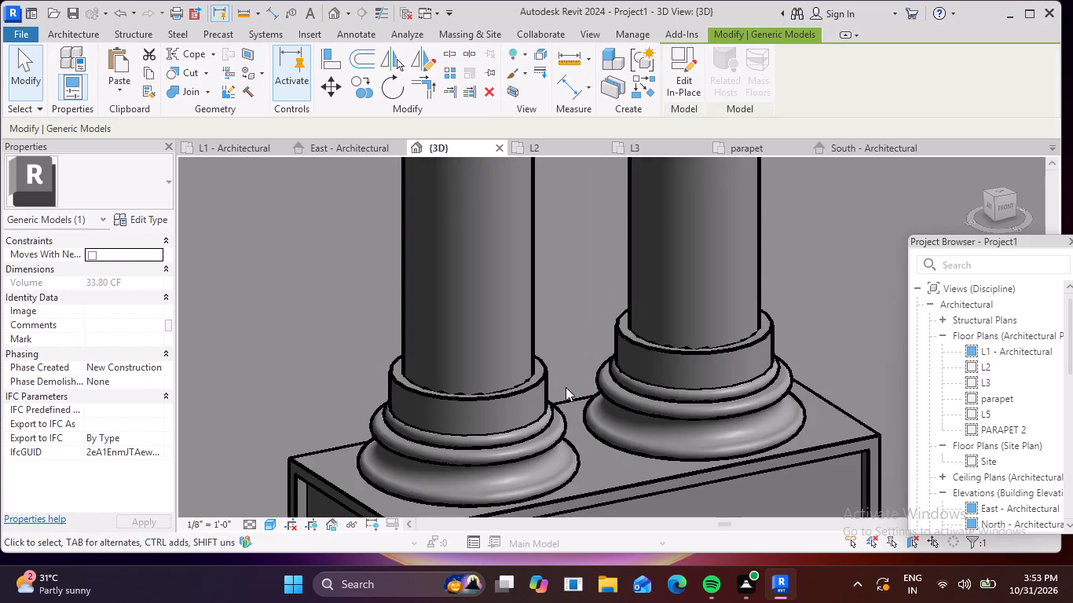
key("Escape")
Examine the porch columns and their base mouldings from the front, checking which parts select together as one element.
scroll(562, 395, "down", 6)
scroll(706, 400, "down", 1)
middle_click_drag(771, 363, 749, 367)
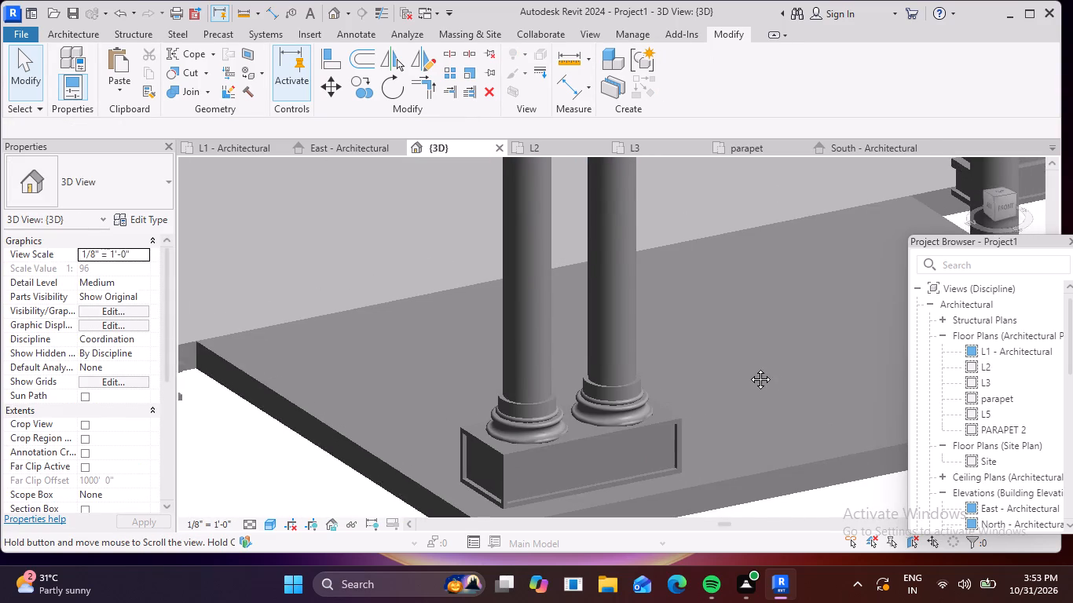
middle_click_drag(749, 367, 681, 400)
middle_click_drag(736, 368, 628, 378, "shift")
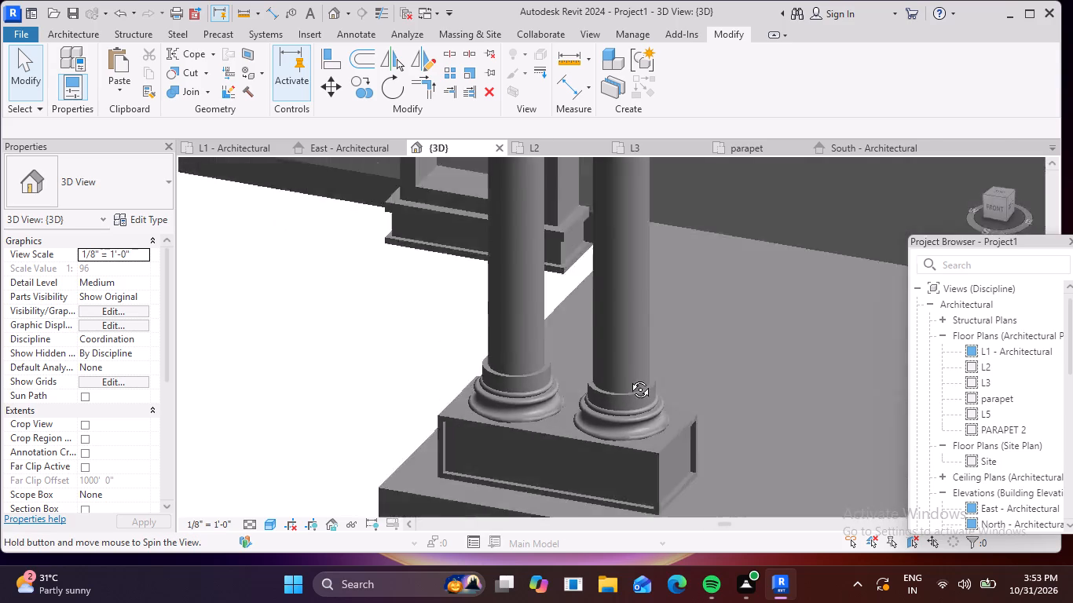
middle_click_drag(628, 378, 658, 275, "shift")
middle_click_drag(587, 472, 602, 337)
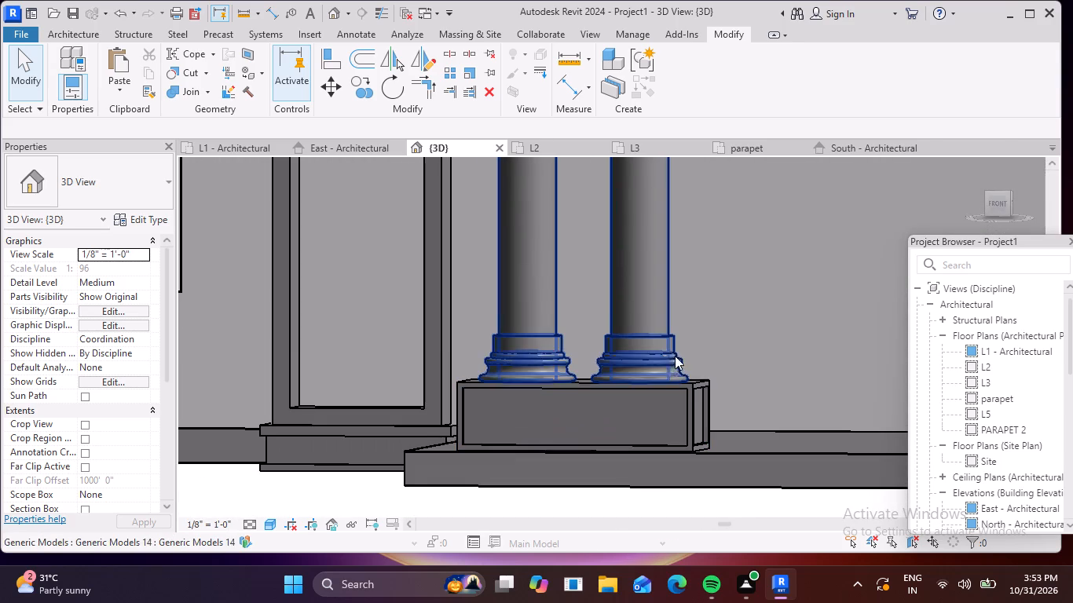
key("Escape")
left_click(681, 357)
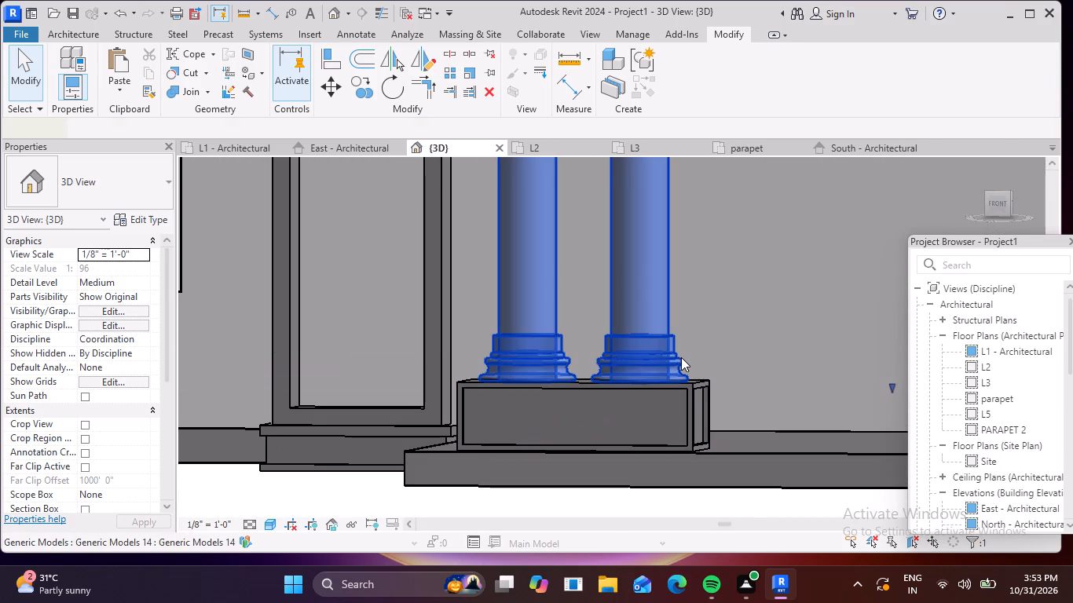
scroll(698, 344, "down", 11)
middle_click_drag(724, 298, 735, 401)
scroll(730, 331, "down", 1)
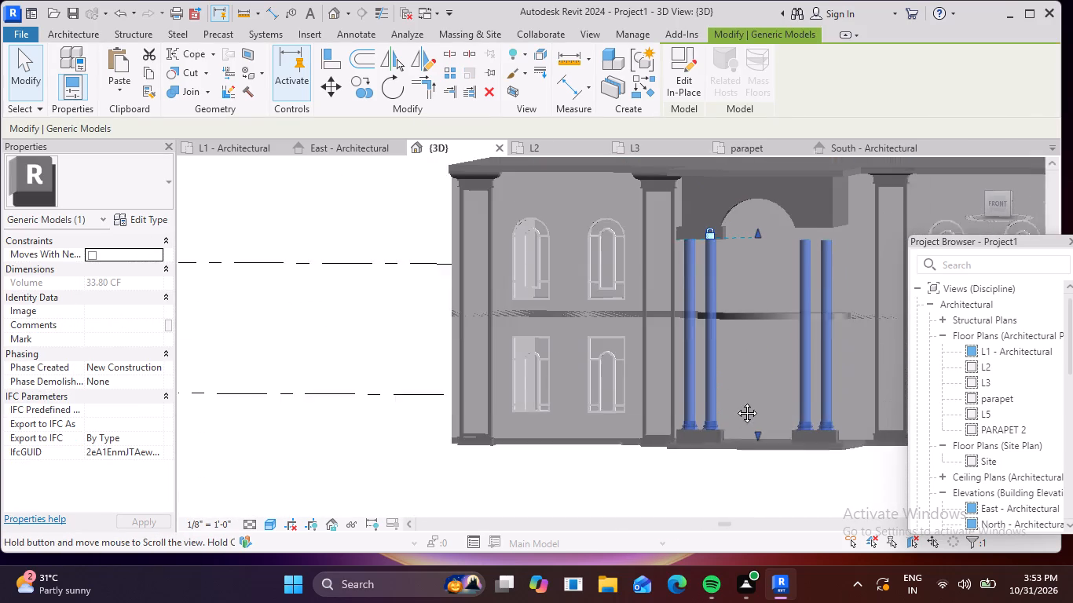
middle_click_drag(735, 401, 735, 411)
key("Escape")
middle_click_drag(738, 380, 684, 280)
scroll(738, 380, "up", 1)
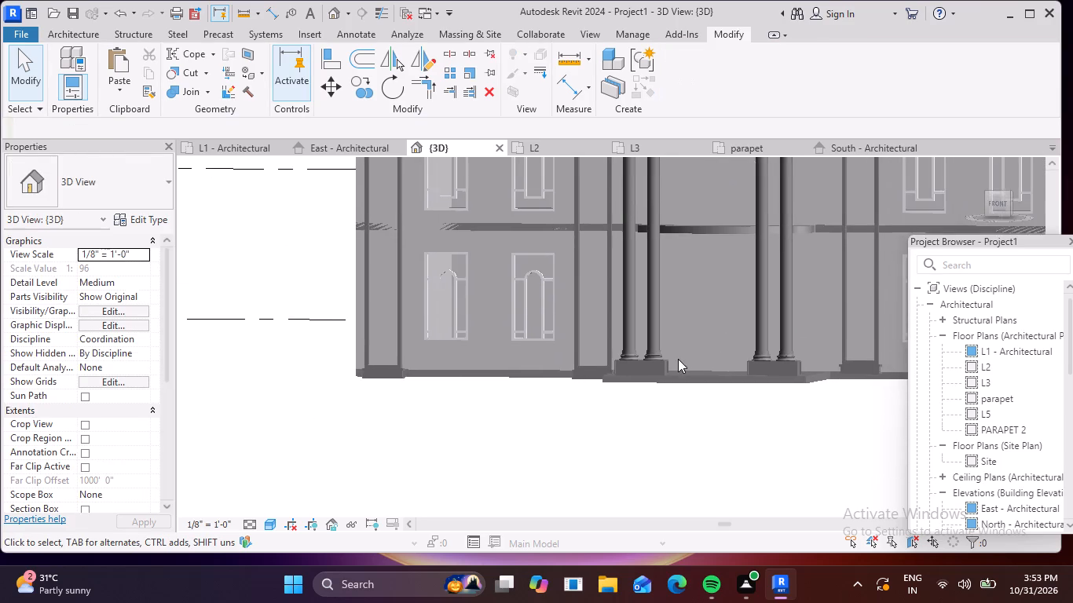
scroll(678, 359, "up", 5)
scroll(580, 367, "up", 4)
scroll(675, 338, "up", 1)
left_click(675, 338)
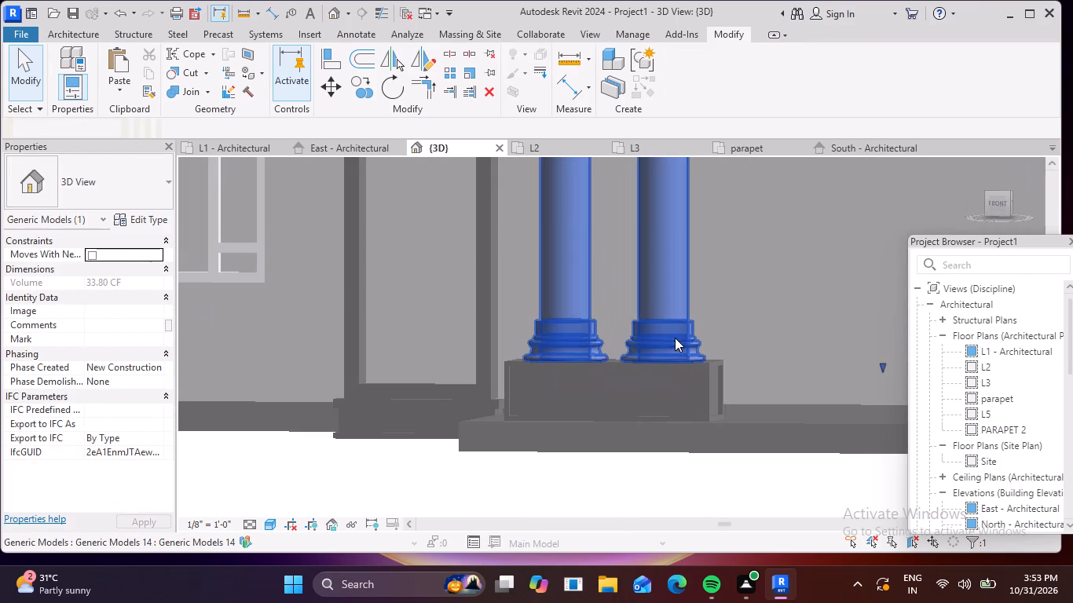
left_click_drag(745, 264, 460, 251, "shift")
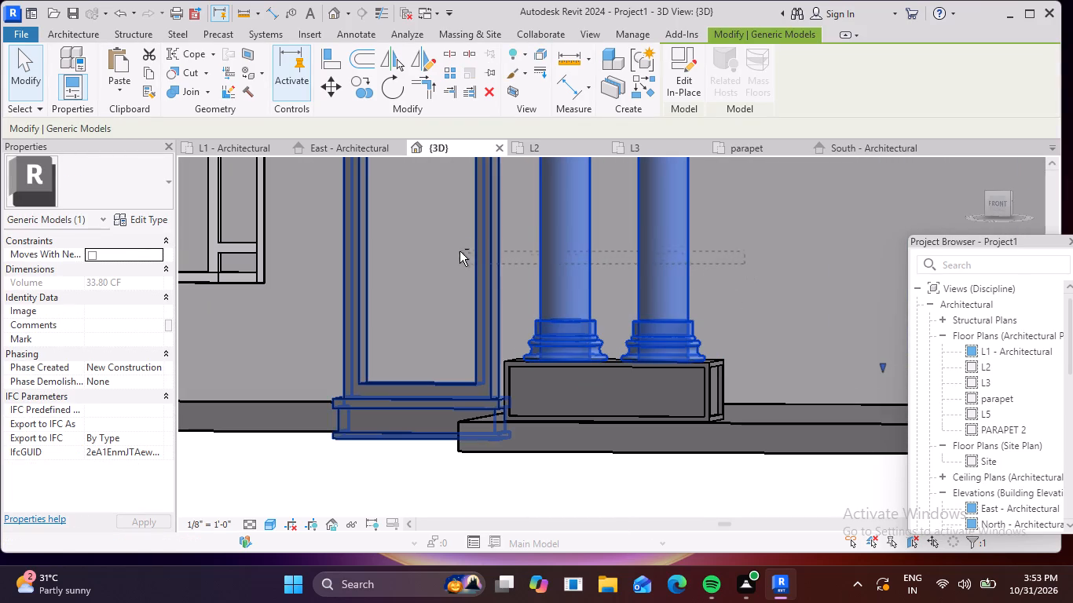
left_click_drag(460, 251, 460, 234, "shift")
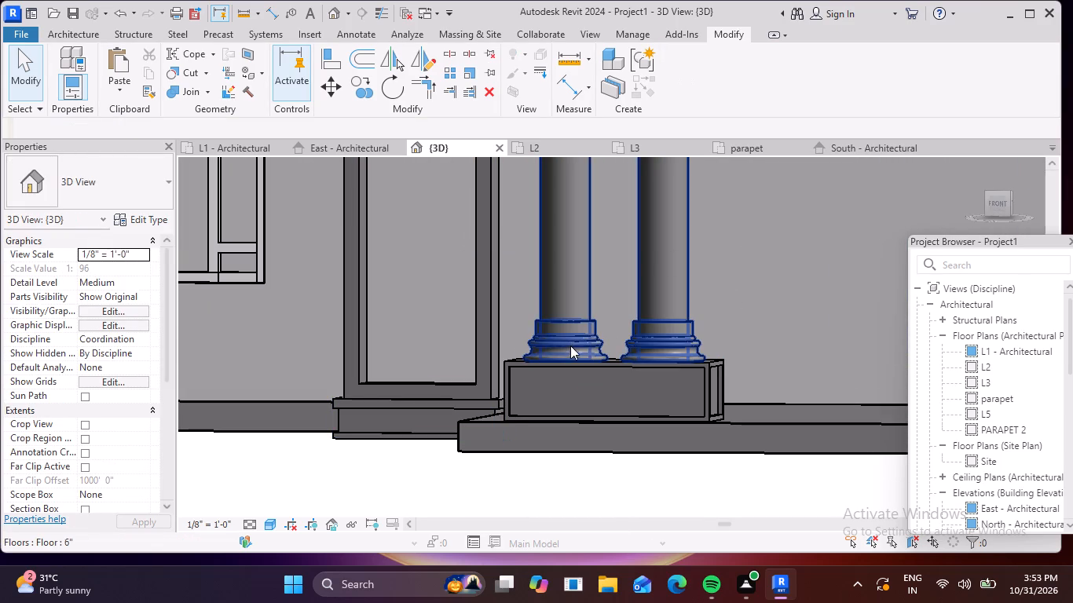
scroll(573, 346, "up", 5)
left_click(583, 340)
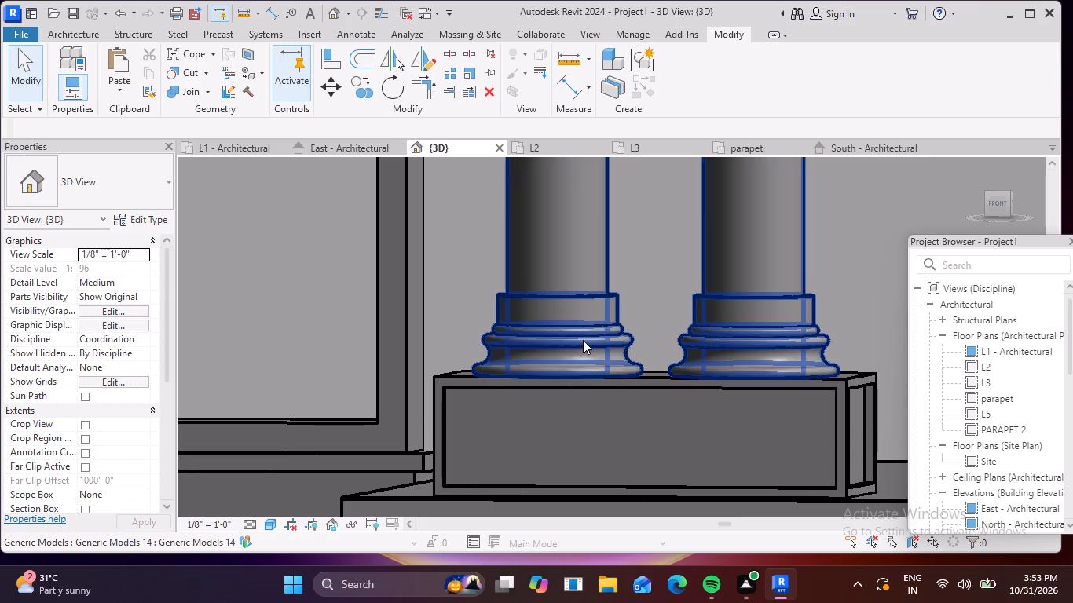
left_click(583, 340)
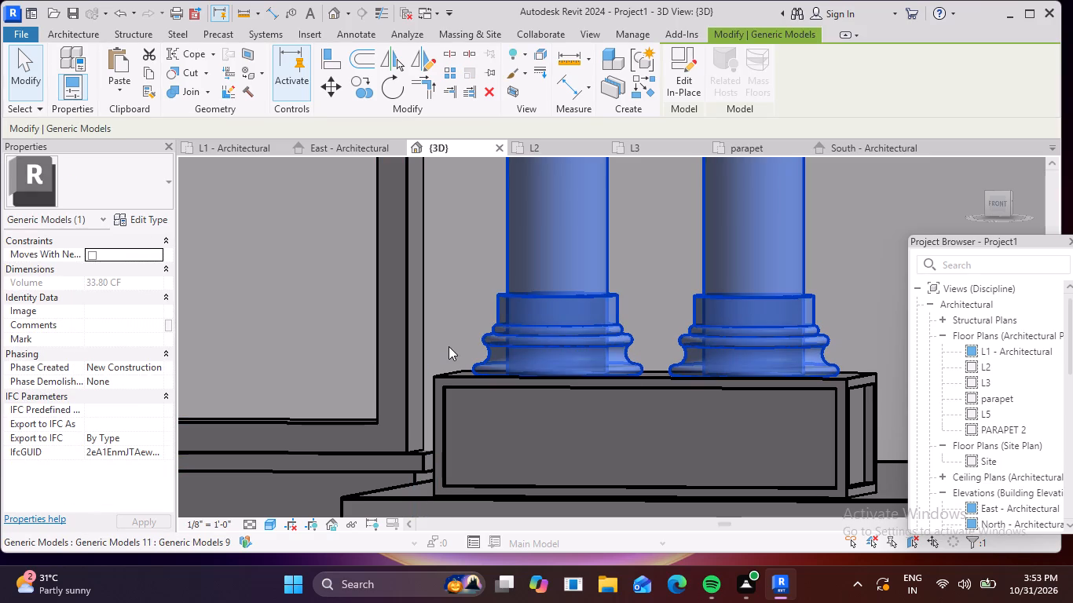
key("Escape")
left_click(489, 339)
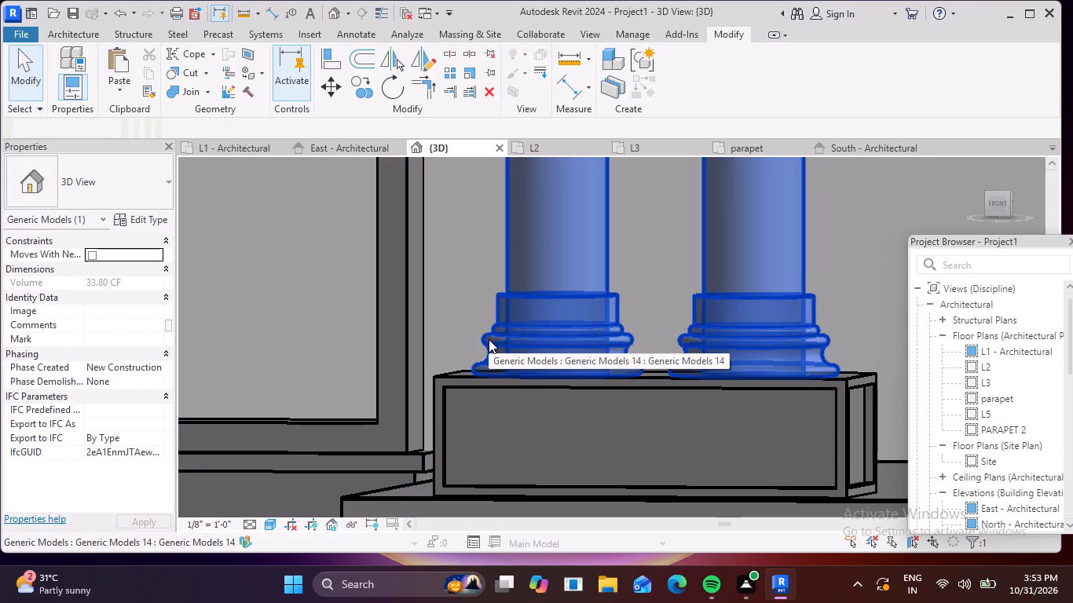
key("Escape")
left_click(489, 339)
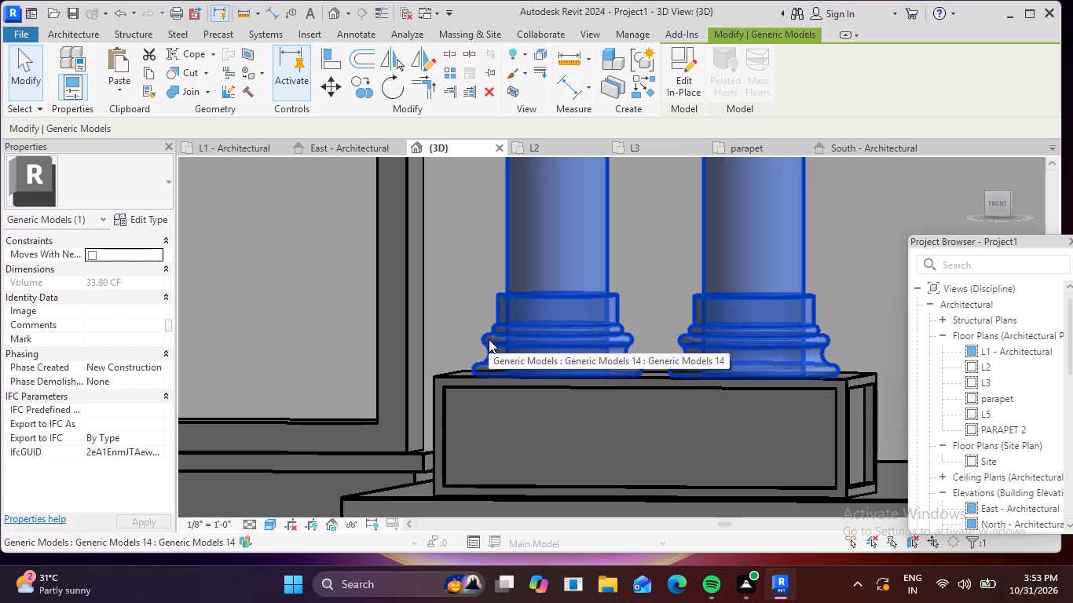
key("Escape")
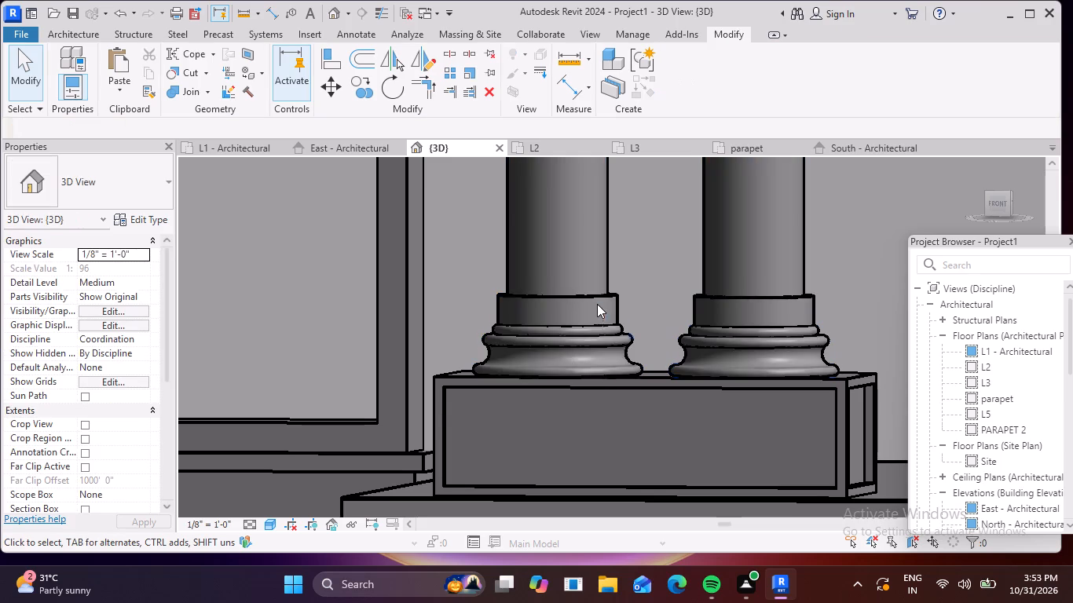
Remove the alignment constraint at the top of the porch columns, where they meet the block under the arch.
scroll(567, 312, "down", 8)
middle_click_drag(592, 324, 540, 548)
scroll(545, 471, "down", 2)
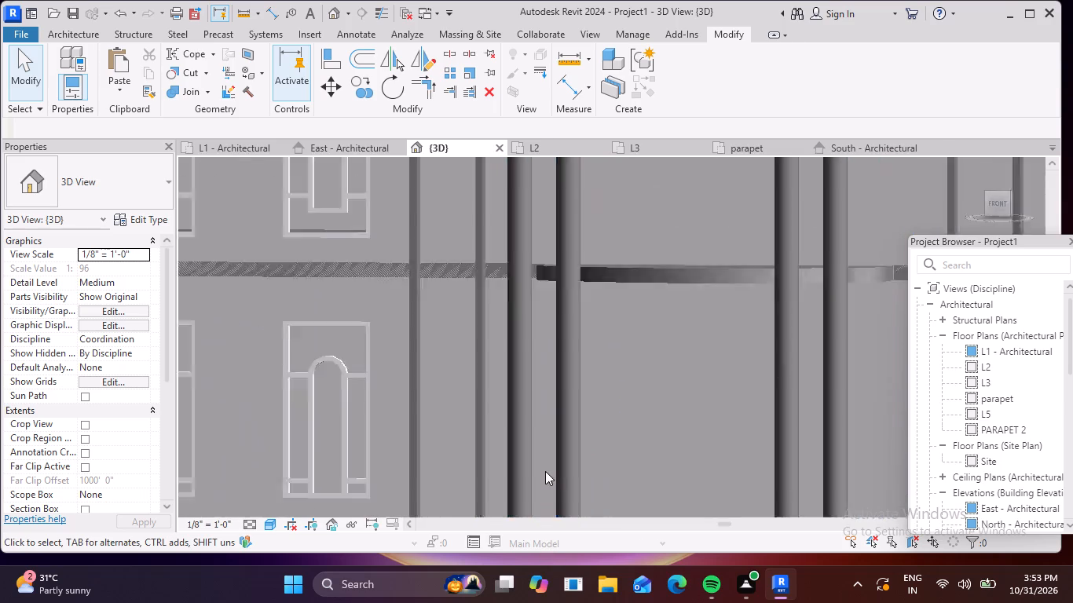
scroll(545, 471, "down", 2)
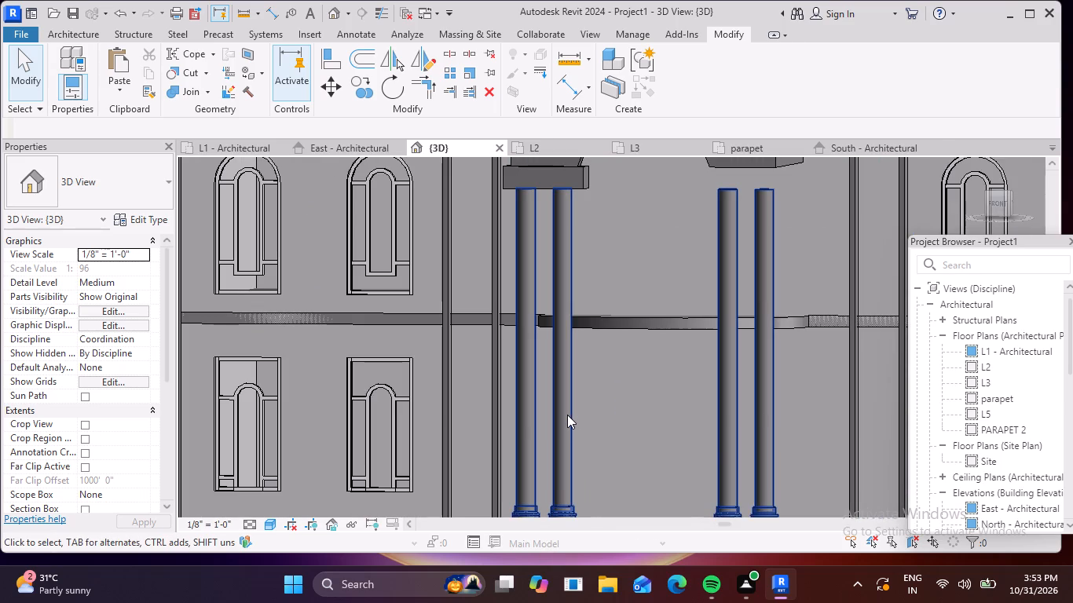
left_click(567, 415)
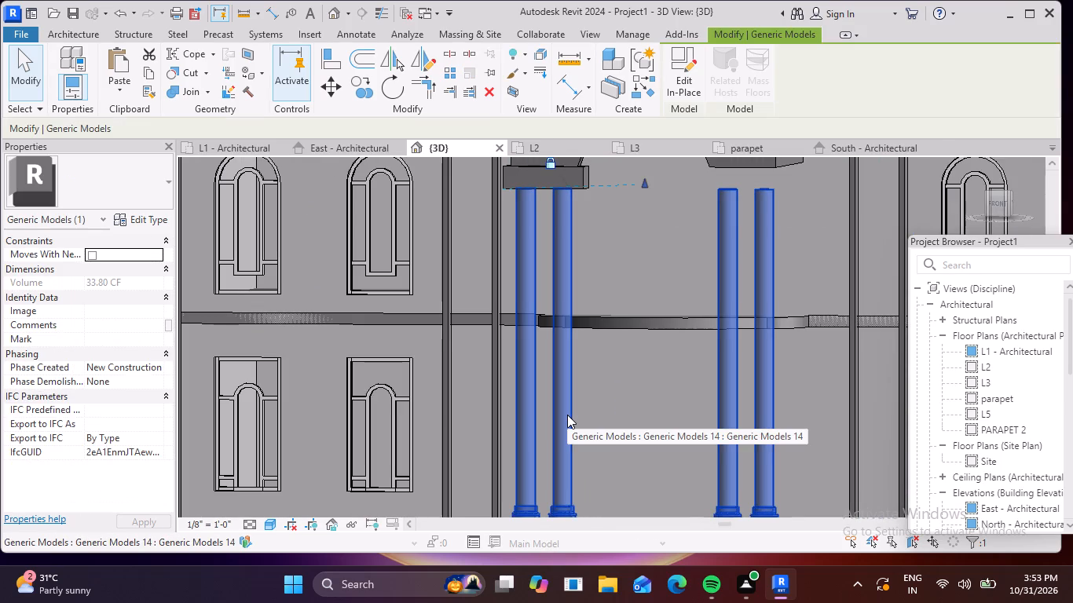
left_click(551, 163)
middle_click_drag(617, 359, 580, 276)
key("Escape")
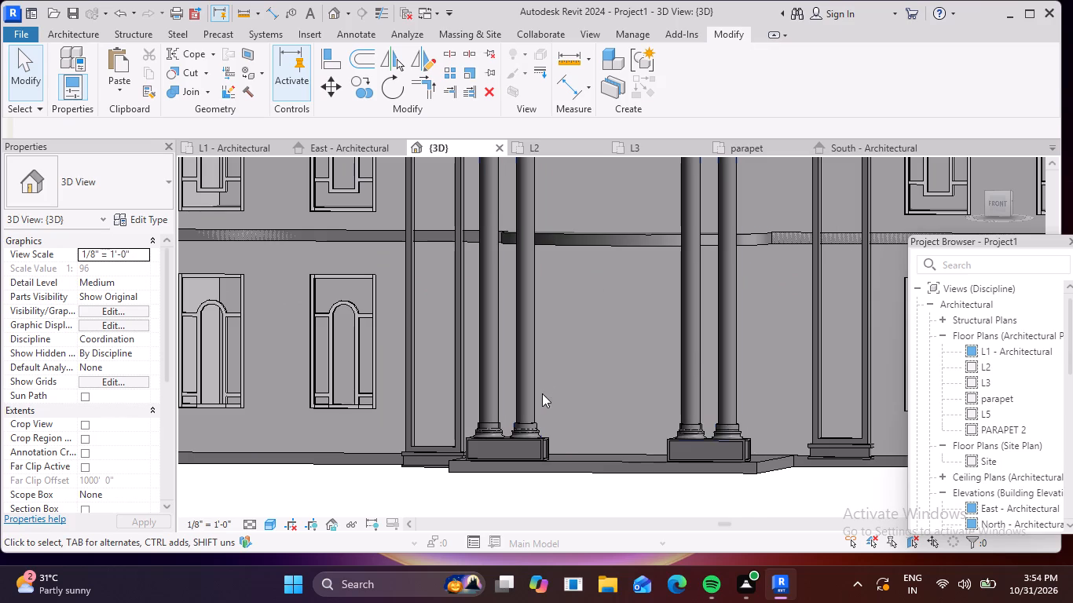
Inspect the column tops, the block above them and the base mouldings again, checking the columns as a selected element.
left_click(531, 426)
middle_click_drag(587, 362, 599, 511)
key("Escape")
left_click(545, 262)
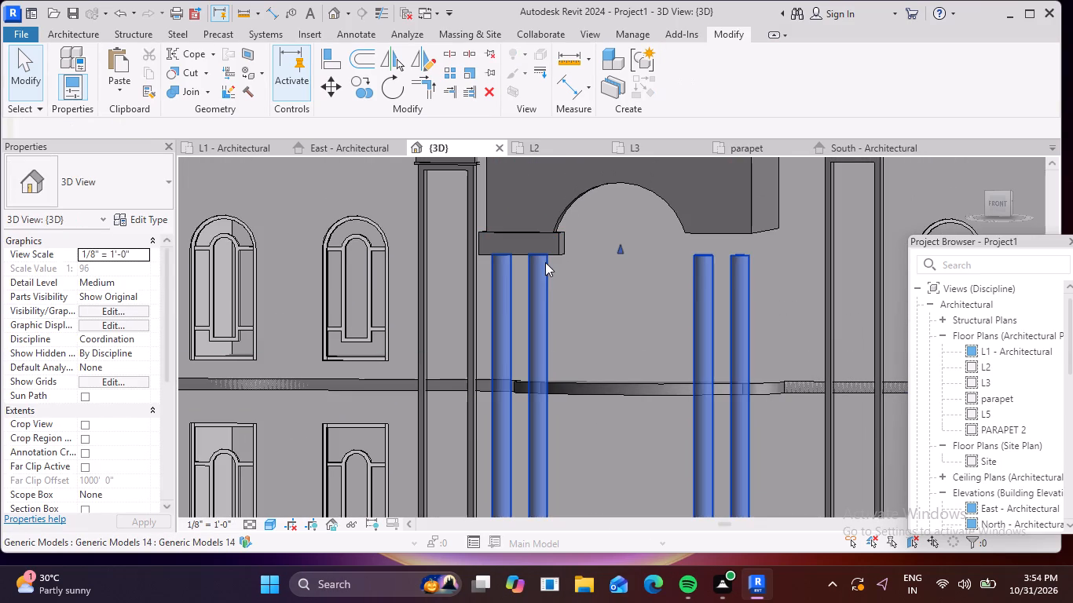
left_click(539, 246)
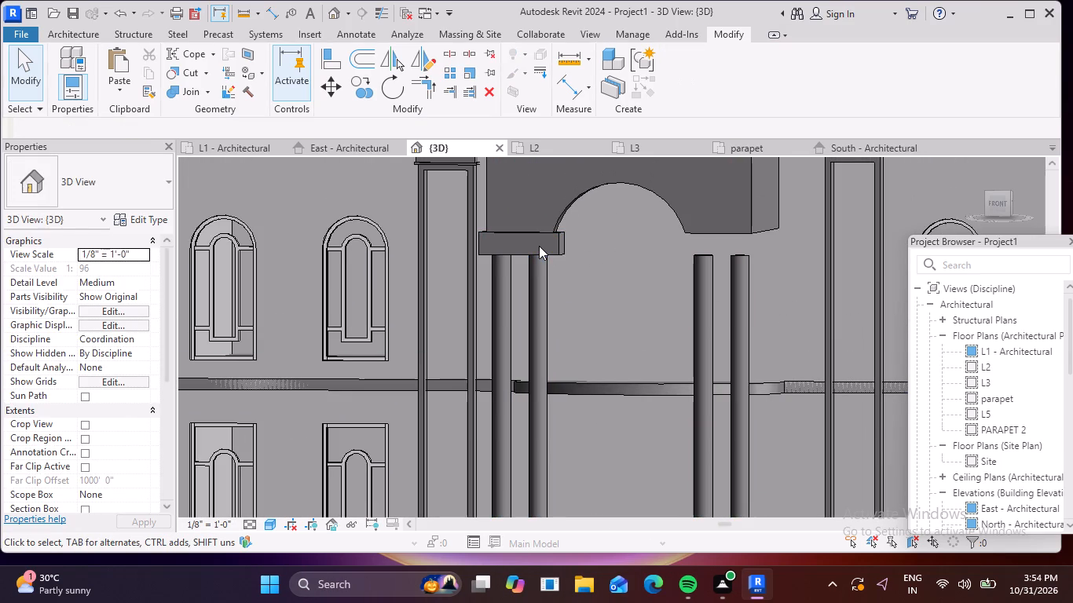
scroll(568, 274, "down", 3)
middle_click_drag(582, 301, 570, 243)
scroll(527, 466, "up", 2)
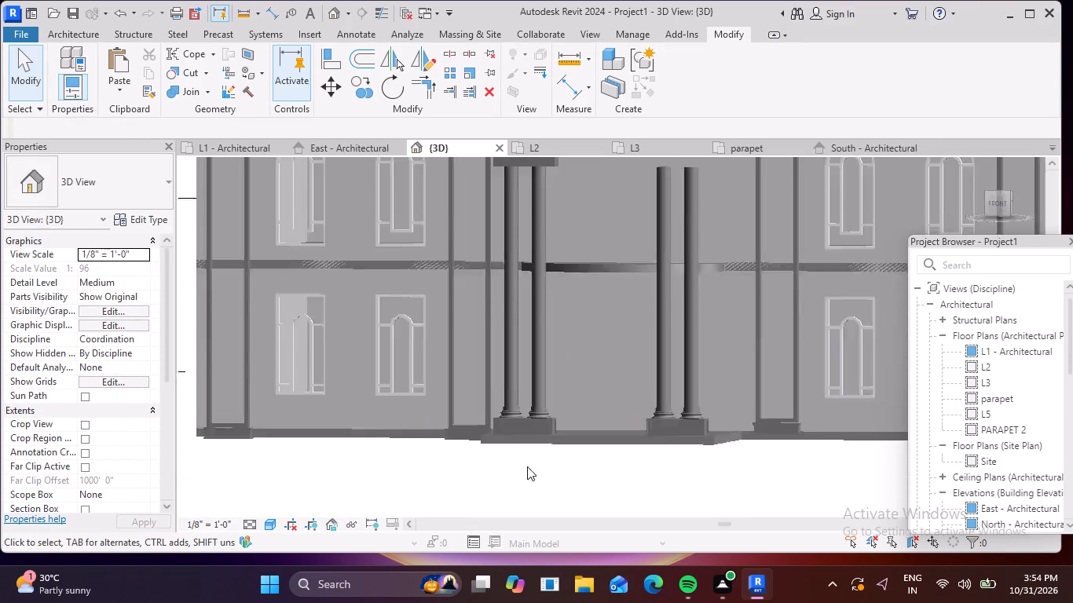
scroll(527, 466, "up", 3)
scroll(545, 364, "up", 11)
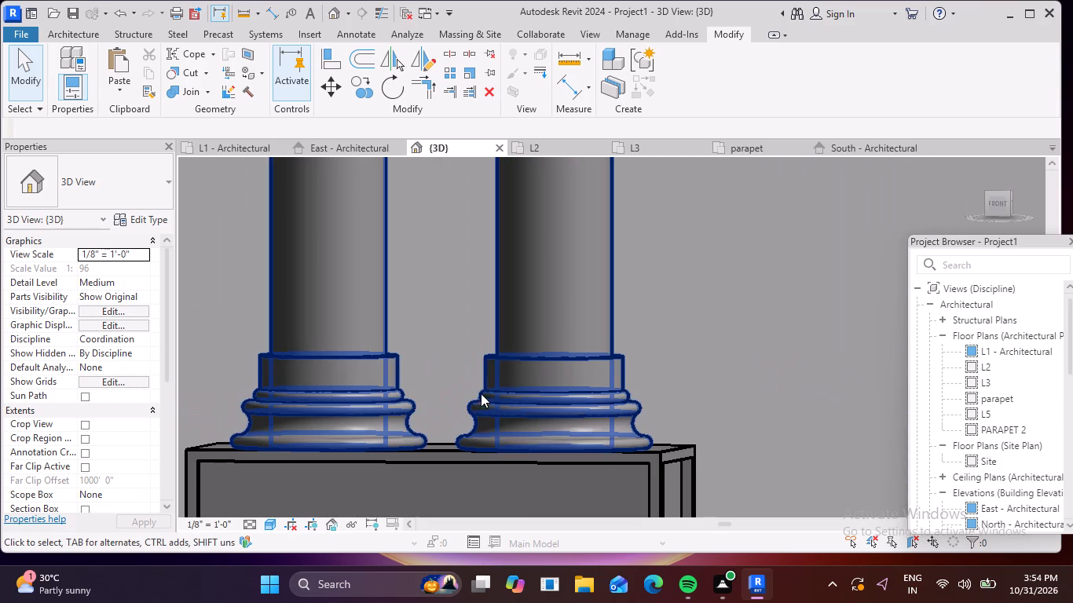
left_click(468, 437)
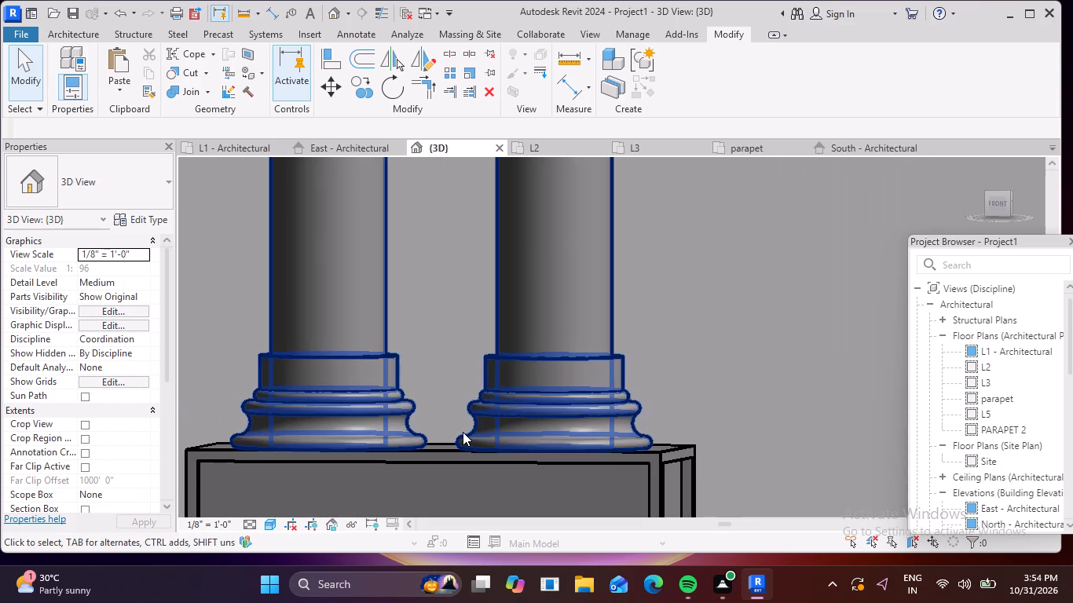
left_click(463, 432)
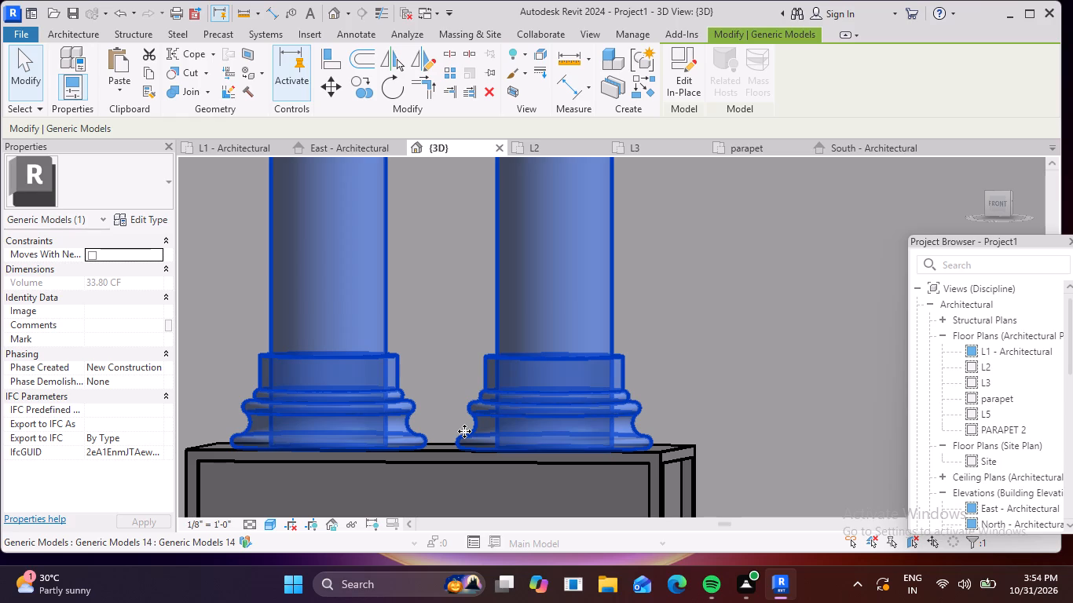
scroll(464, 431, "down", 3)
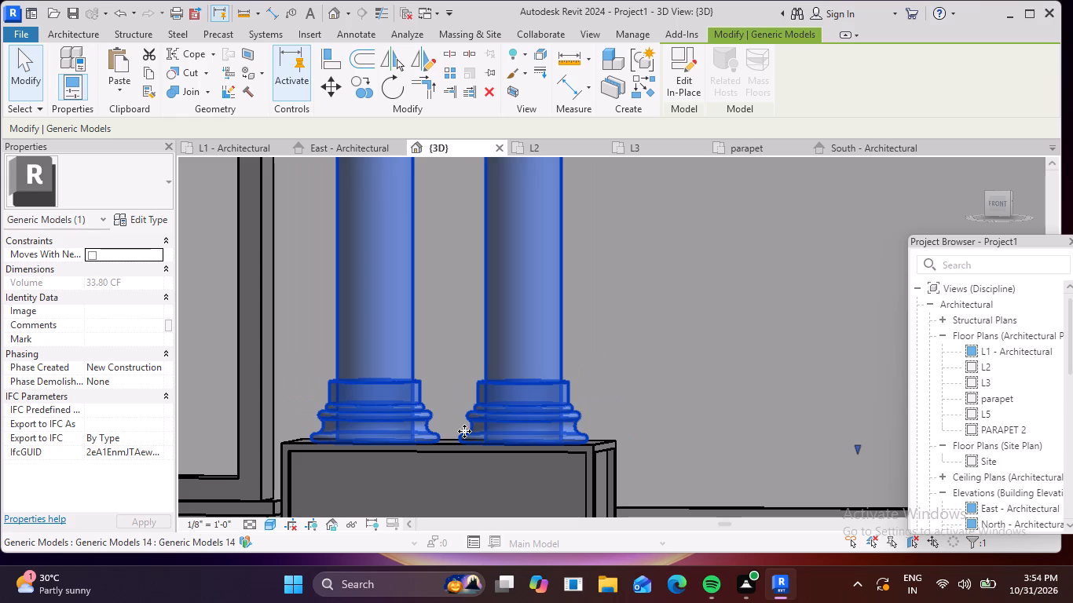
Open the porch's paired-column element for in-place editing.
scroll(511, 406, "down", 9)
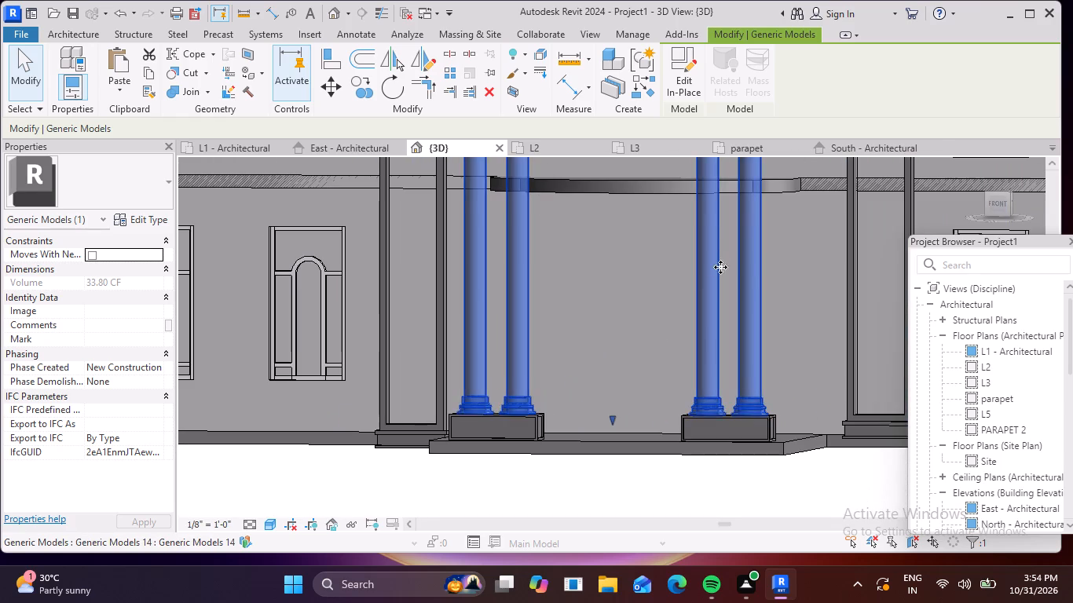
left_click(695, 82)
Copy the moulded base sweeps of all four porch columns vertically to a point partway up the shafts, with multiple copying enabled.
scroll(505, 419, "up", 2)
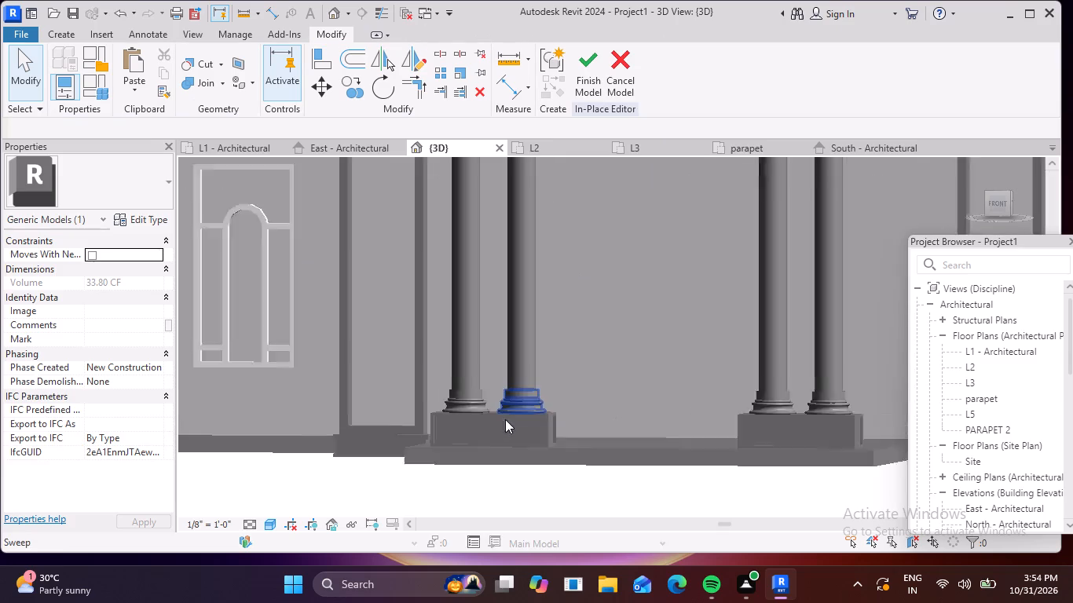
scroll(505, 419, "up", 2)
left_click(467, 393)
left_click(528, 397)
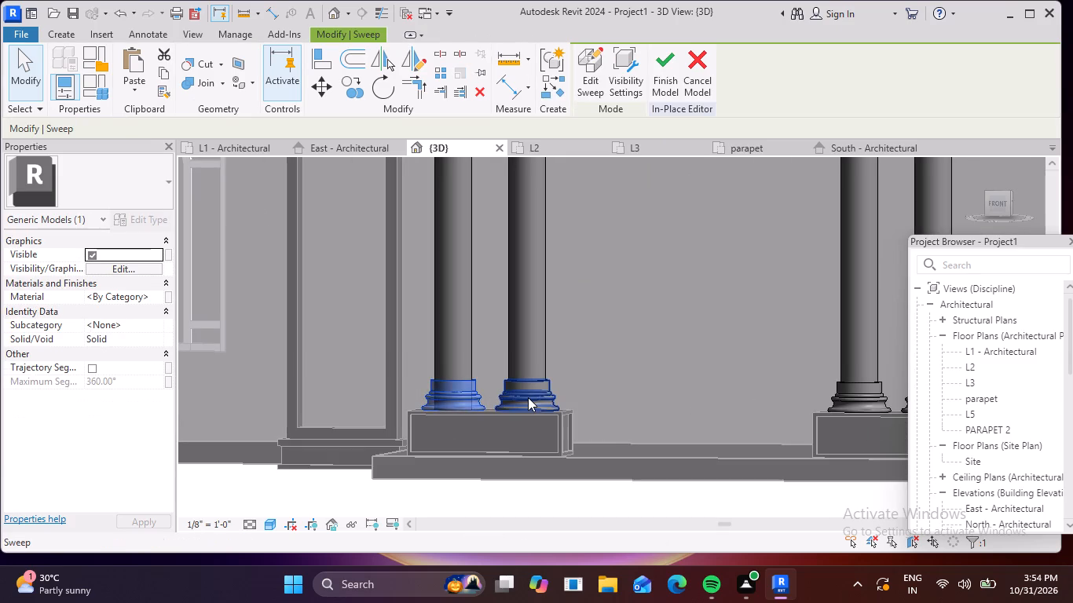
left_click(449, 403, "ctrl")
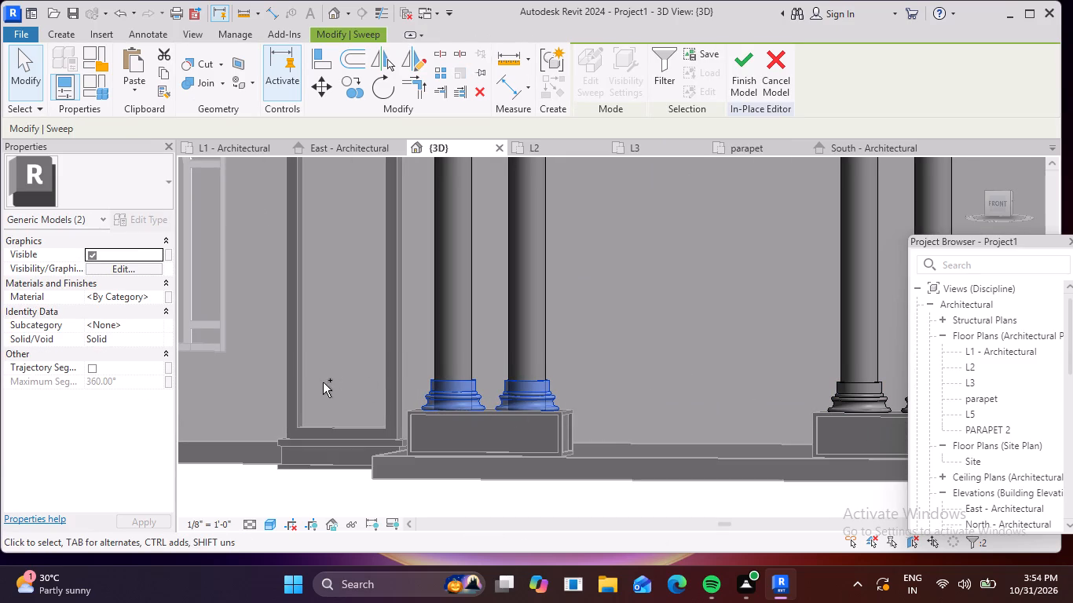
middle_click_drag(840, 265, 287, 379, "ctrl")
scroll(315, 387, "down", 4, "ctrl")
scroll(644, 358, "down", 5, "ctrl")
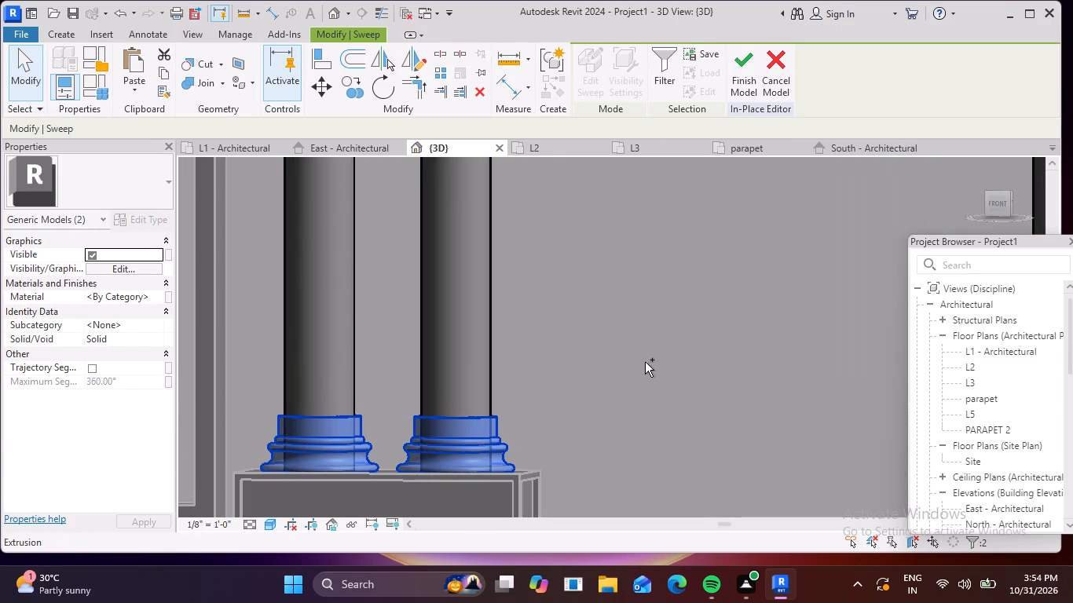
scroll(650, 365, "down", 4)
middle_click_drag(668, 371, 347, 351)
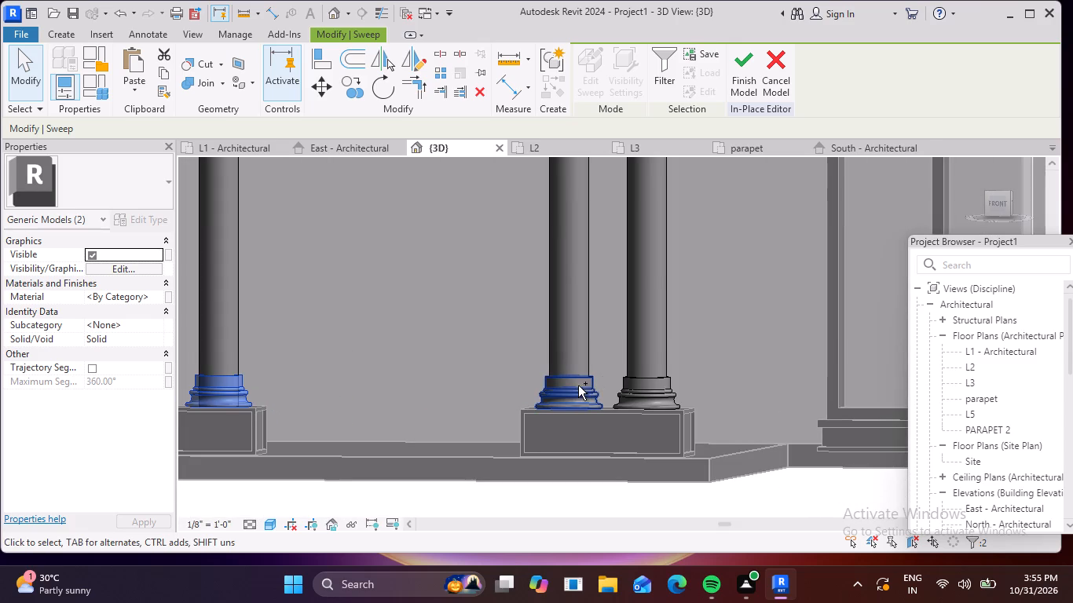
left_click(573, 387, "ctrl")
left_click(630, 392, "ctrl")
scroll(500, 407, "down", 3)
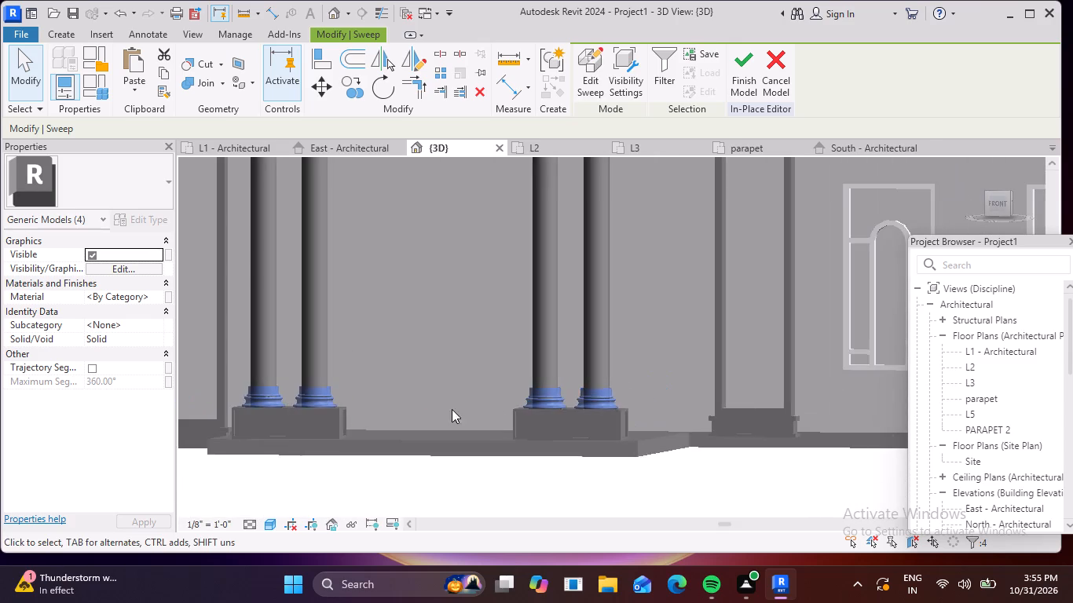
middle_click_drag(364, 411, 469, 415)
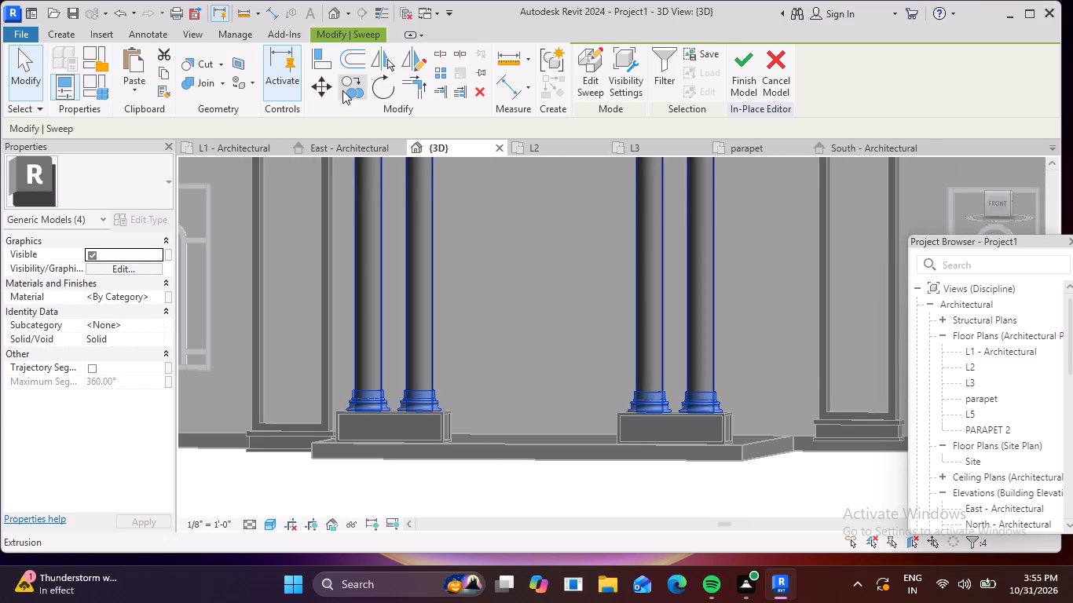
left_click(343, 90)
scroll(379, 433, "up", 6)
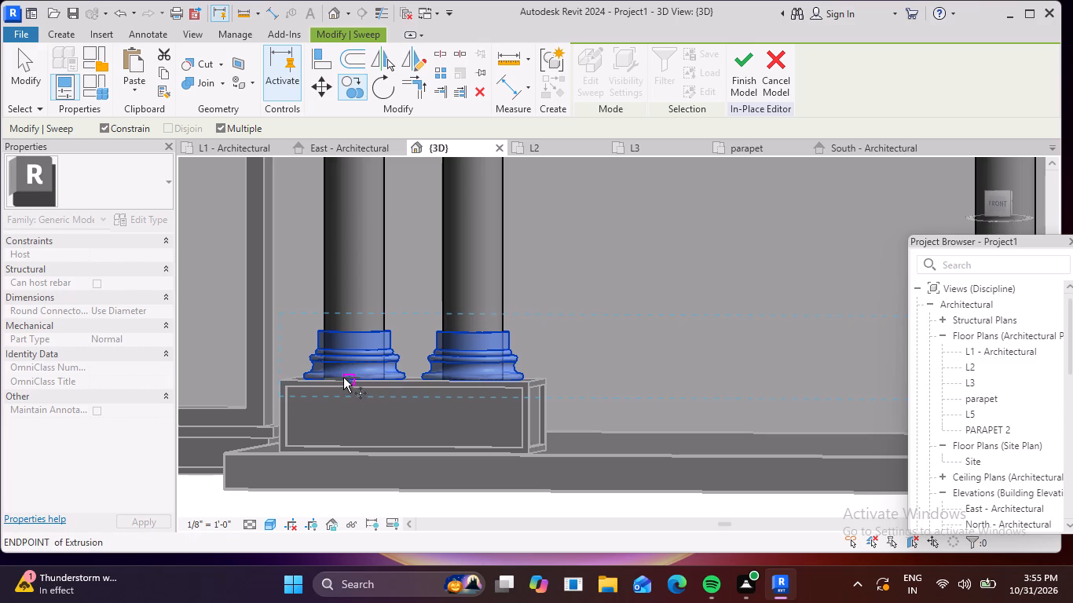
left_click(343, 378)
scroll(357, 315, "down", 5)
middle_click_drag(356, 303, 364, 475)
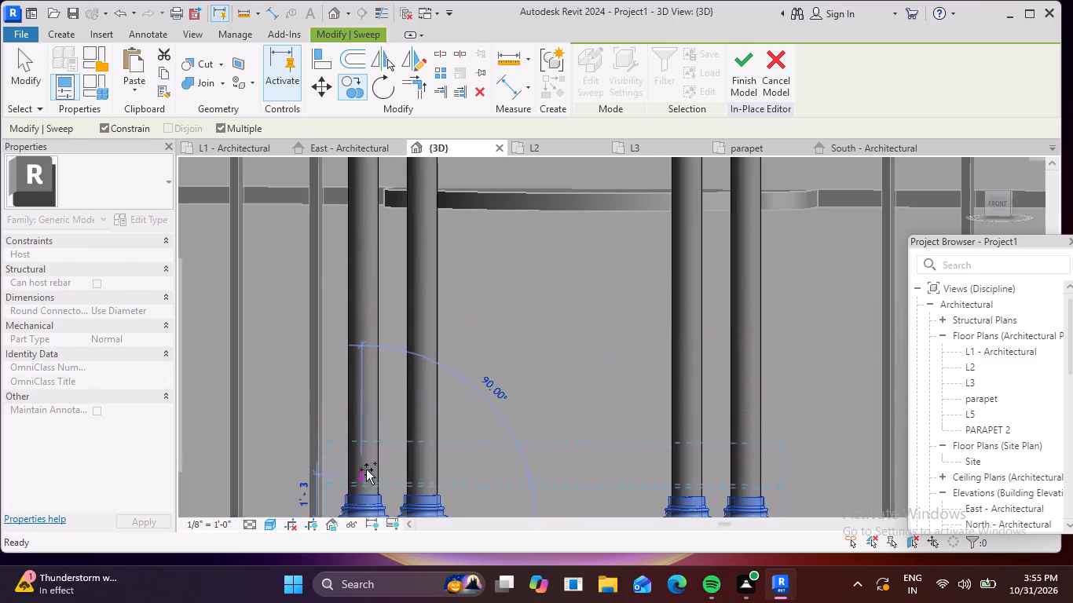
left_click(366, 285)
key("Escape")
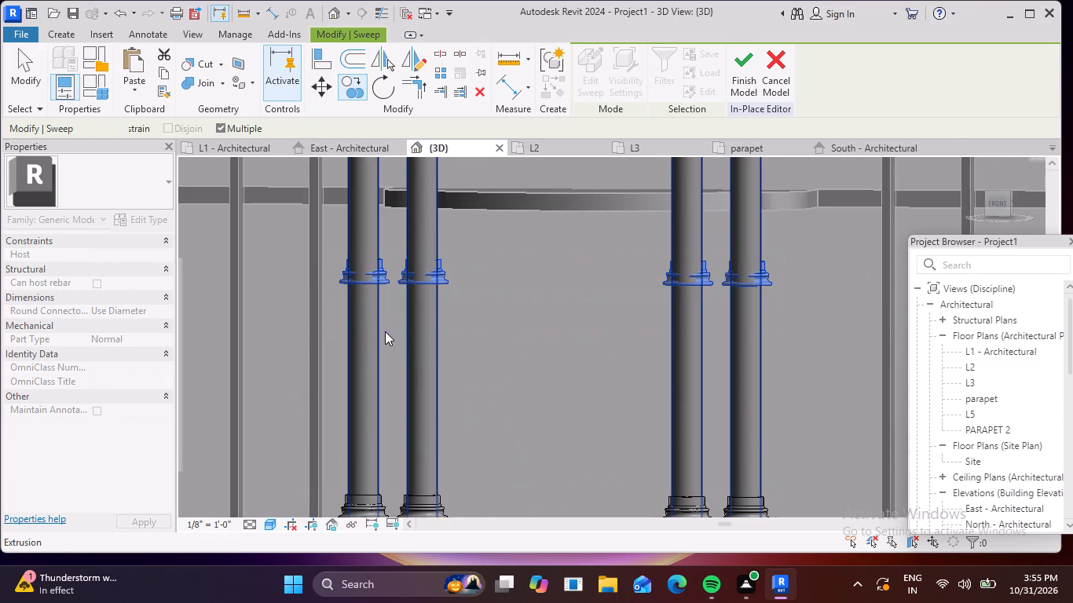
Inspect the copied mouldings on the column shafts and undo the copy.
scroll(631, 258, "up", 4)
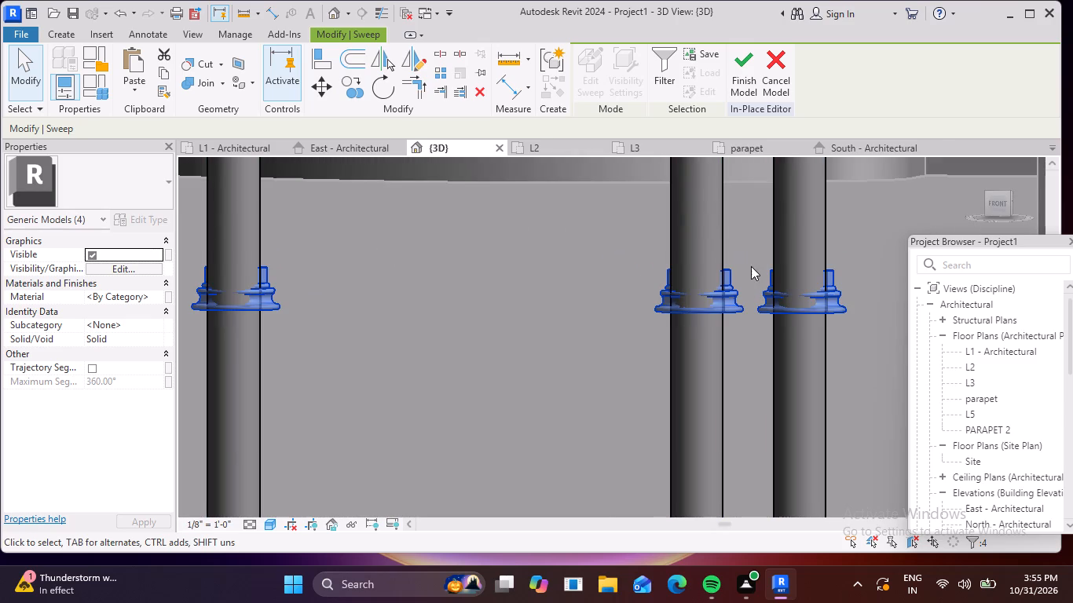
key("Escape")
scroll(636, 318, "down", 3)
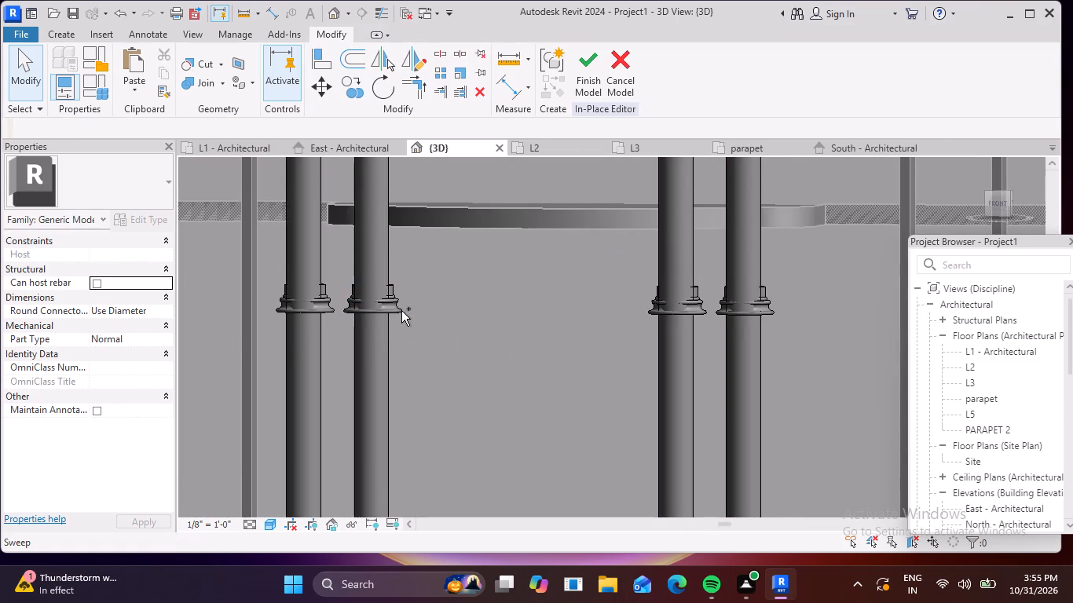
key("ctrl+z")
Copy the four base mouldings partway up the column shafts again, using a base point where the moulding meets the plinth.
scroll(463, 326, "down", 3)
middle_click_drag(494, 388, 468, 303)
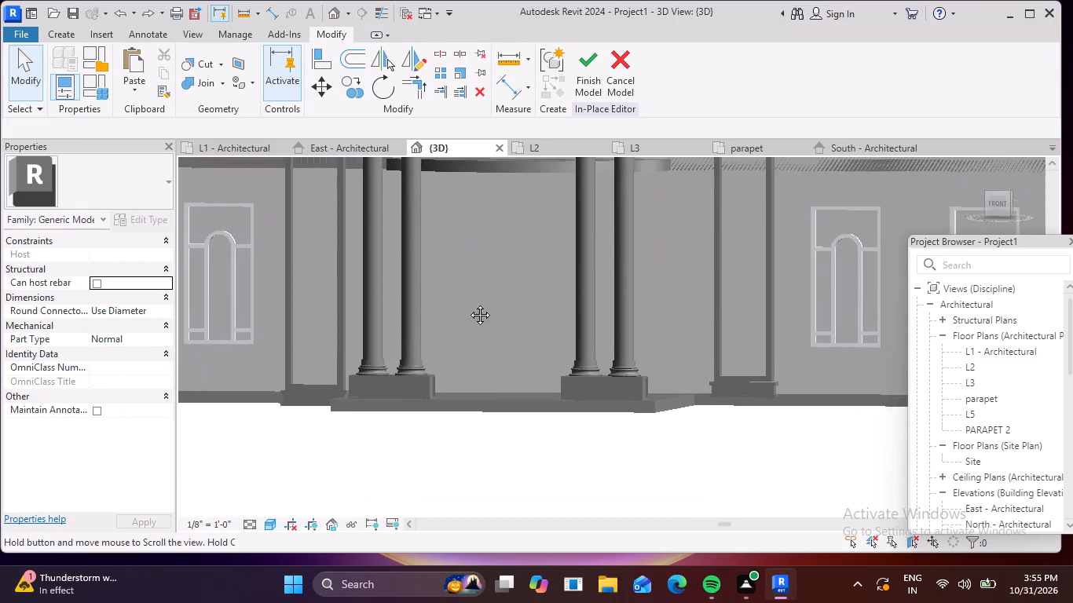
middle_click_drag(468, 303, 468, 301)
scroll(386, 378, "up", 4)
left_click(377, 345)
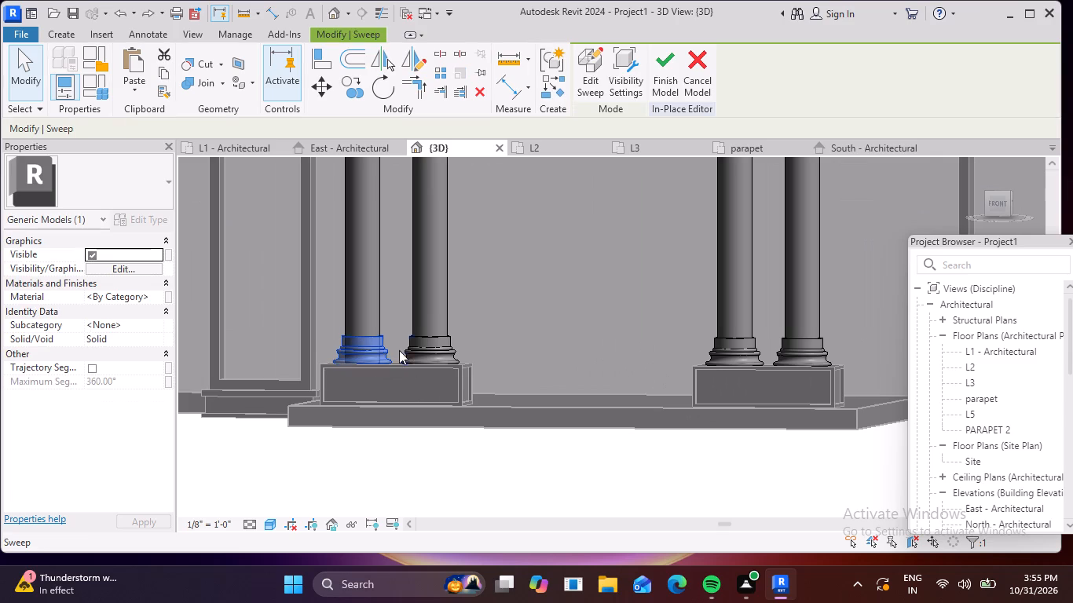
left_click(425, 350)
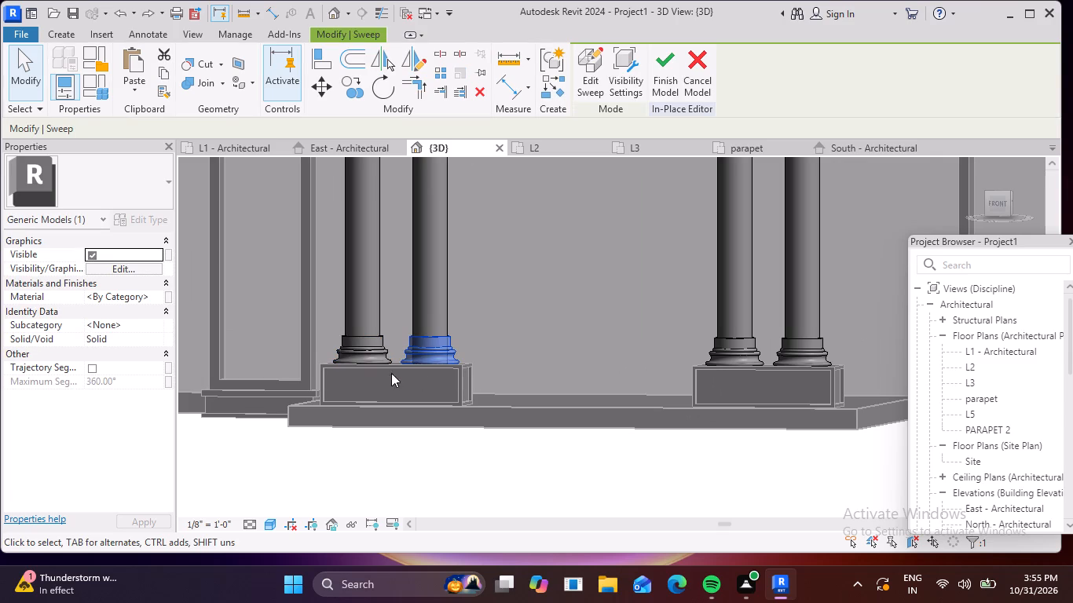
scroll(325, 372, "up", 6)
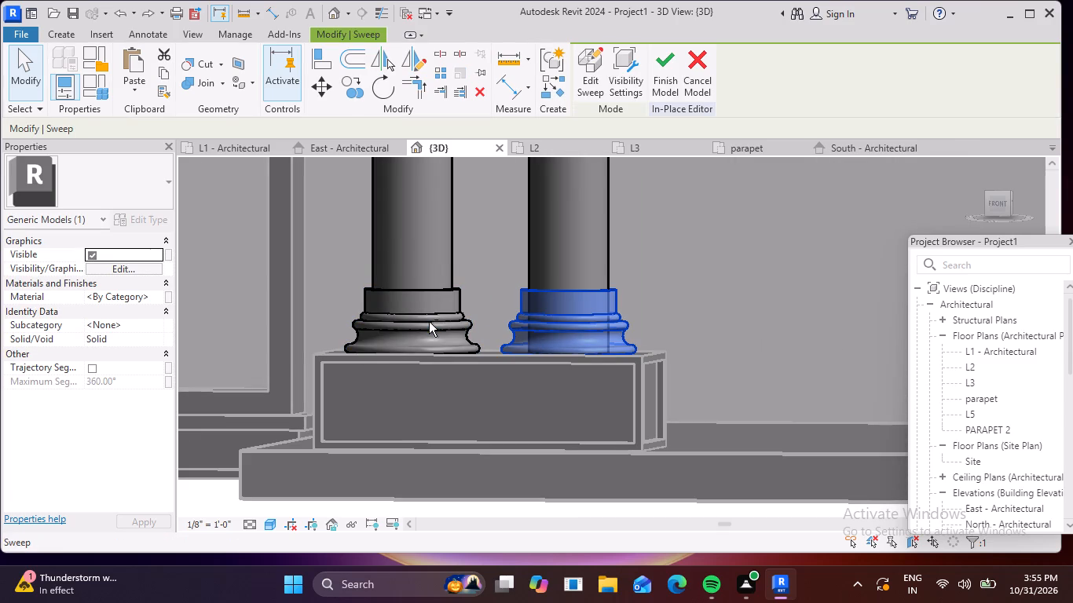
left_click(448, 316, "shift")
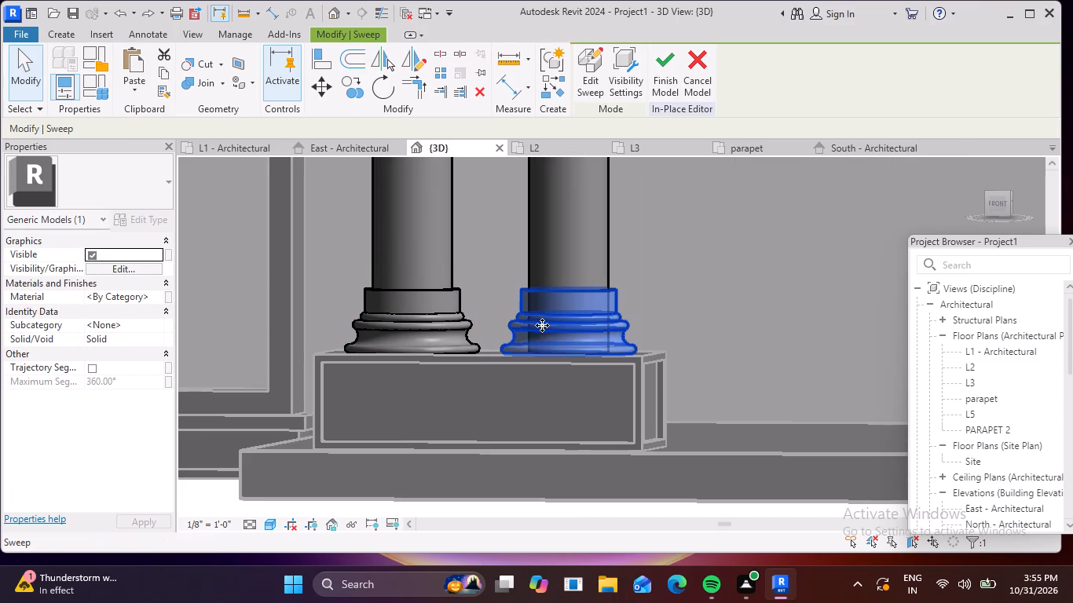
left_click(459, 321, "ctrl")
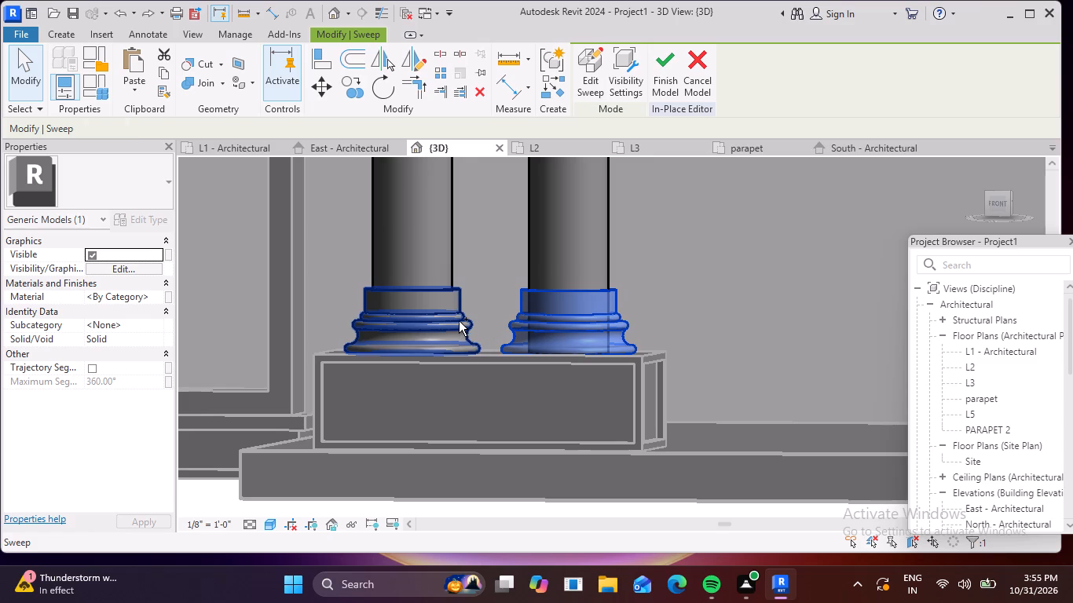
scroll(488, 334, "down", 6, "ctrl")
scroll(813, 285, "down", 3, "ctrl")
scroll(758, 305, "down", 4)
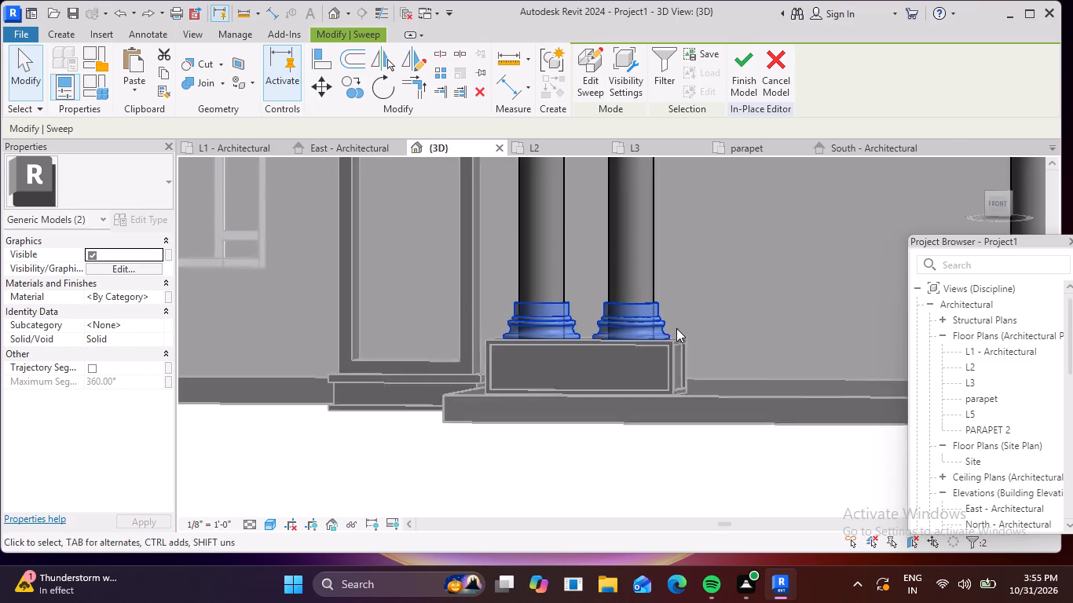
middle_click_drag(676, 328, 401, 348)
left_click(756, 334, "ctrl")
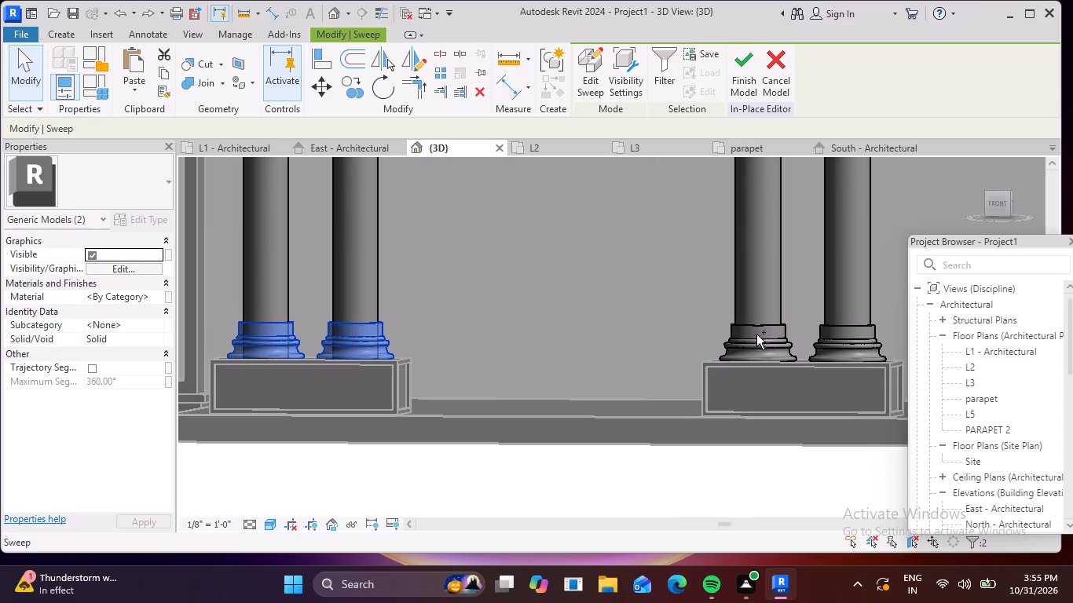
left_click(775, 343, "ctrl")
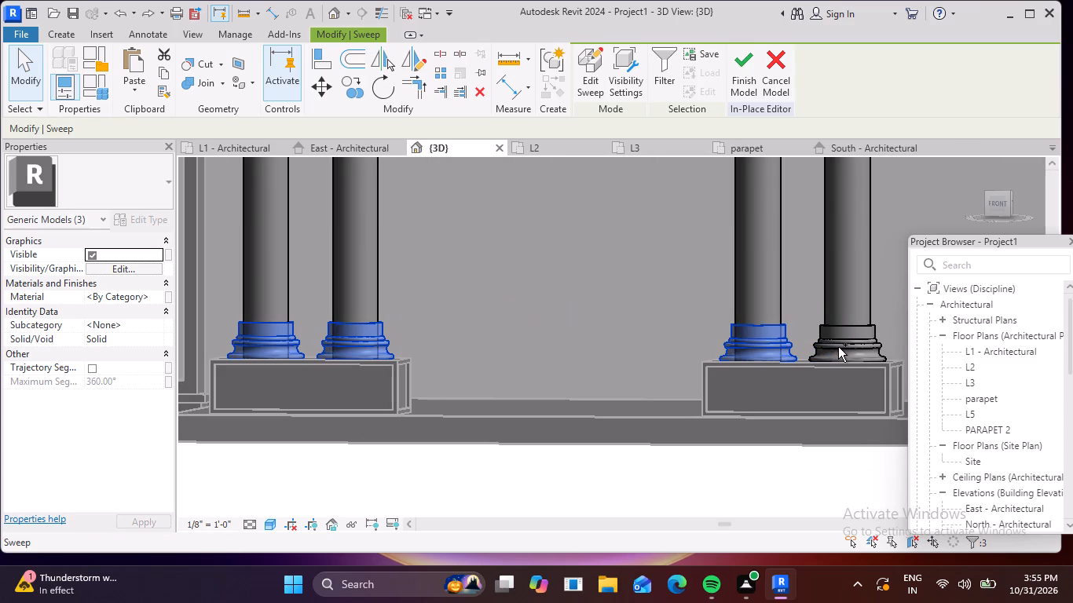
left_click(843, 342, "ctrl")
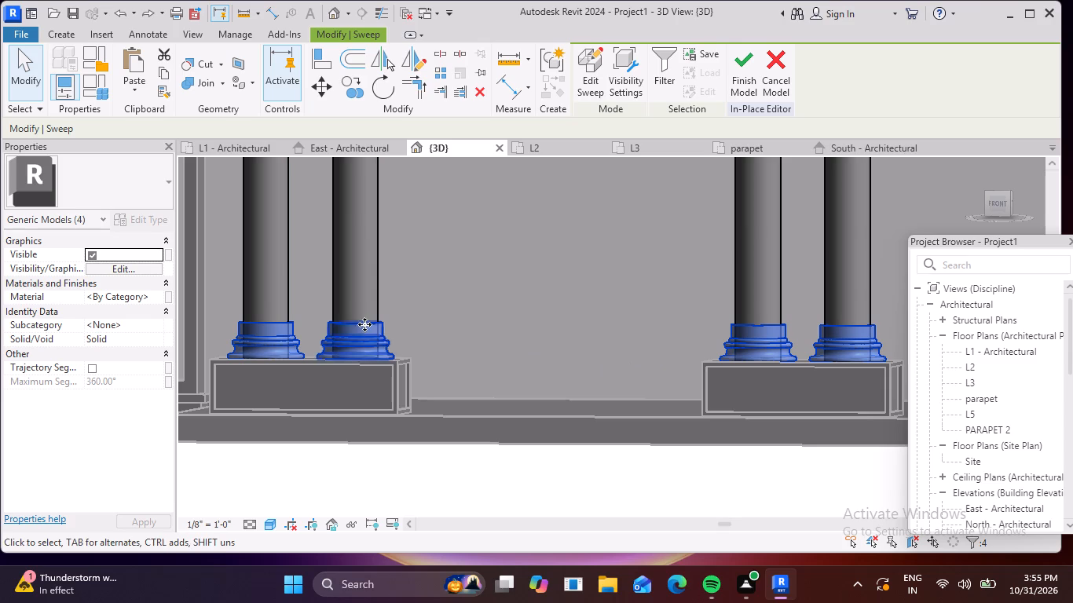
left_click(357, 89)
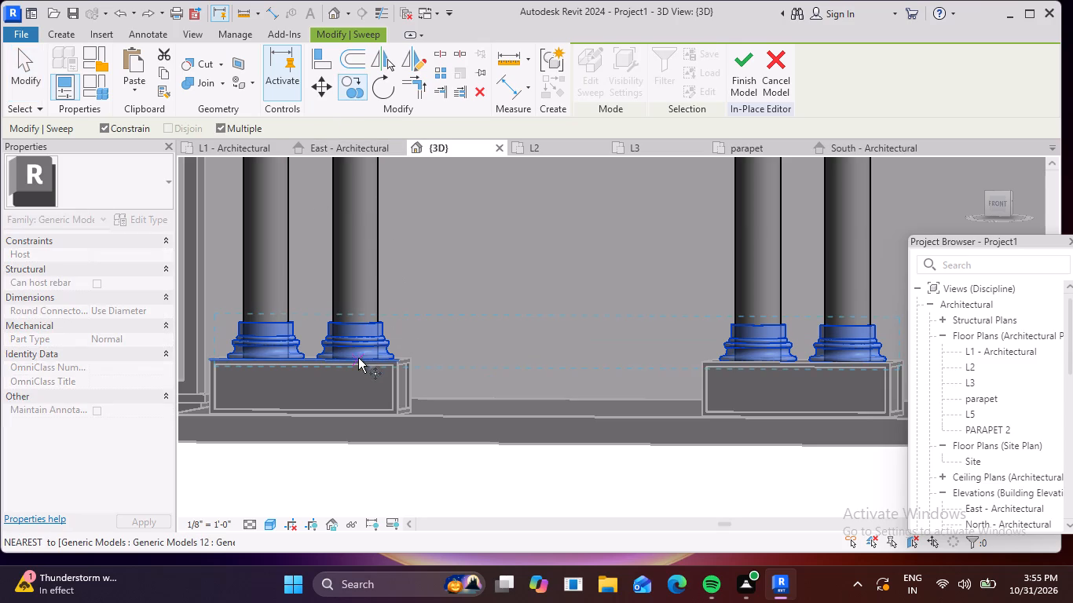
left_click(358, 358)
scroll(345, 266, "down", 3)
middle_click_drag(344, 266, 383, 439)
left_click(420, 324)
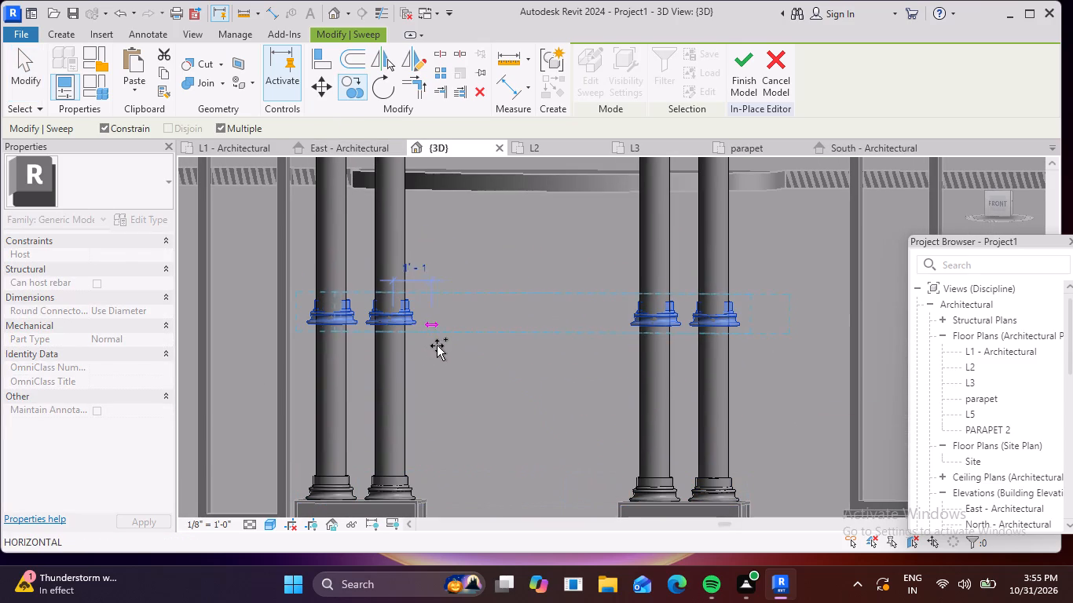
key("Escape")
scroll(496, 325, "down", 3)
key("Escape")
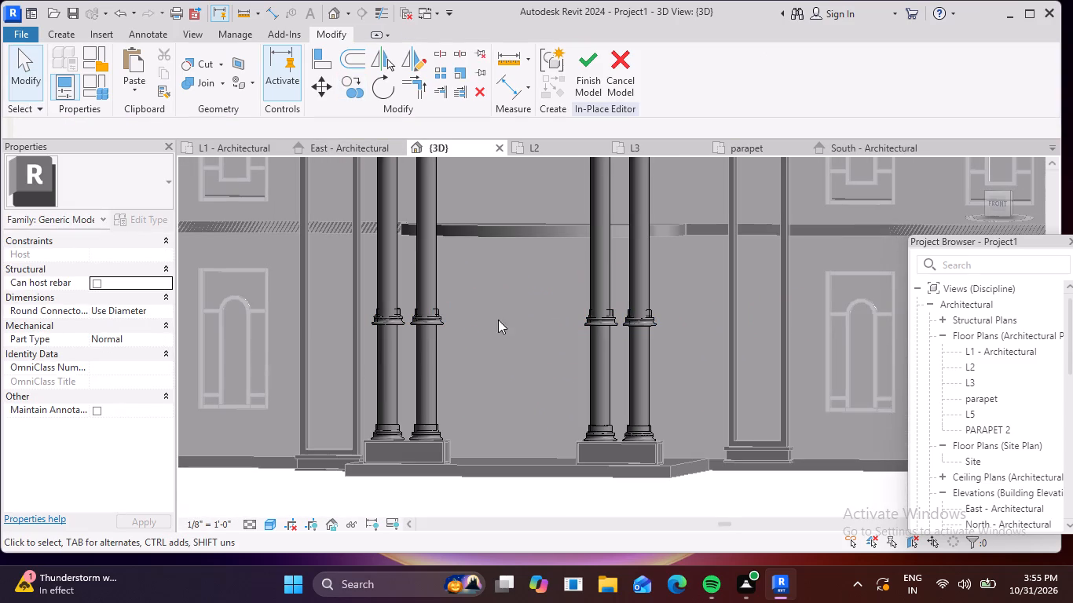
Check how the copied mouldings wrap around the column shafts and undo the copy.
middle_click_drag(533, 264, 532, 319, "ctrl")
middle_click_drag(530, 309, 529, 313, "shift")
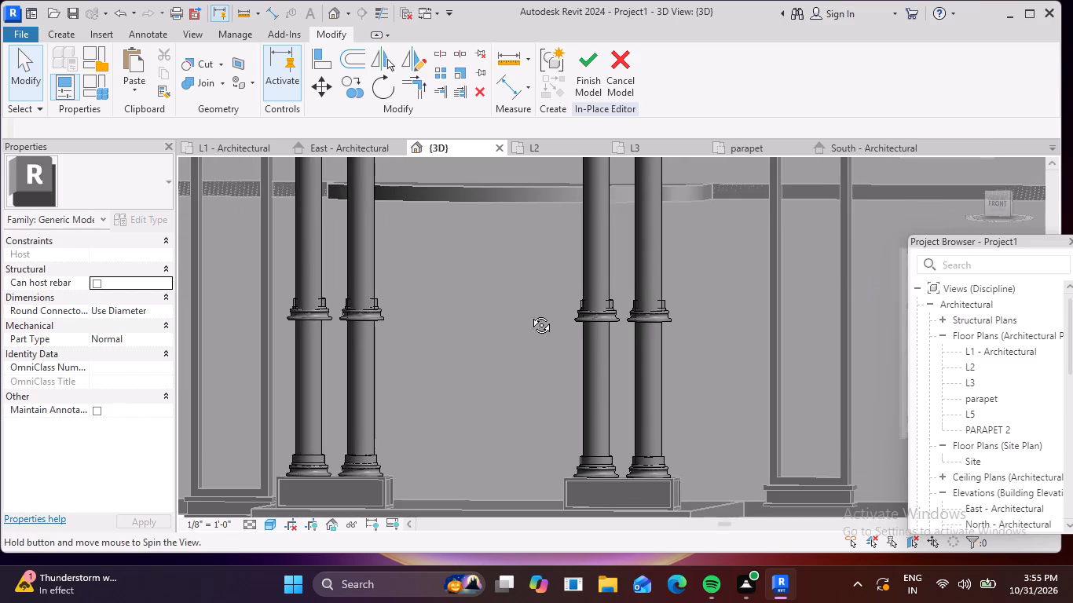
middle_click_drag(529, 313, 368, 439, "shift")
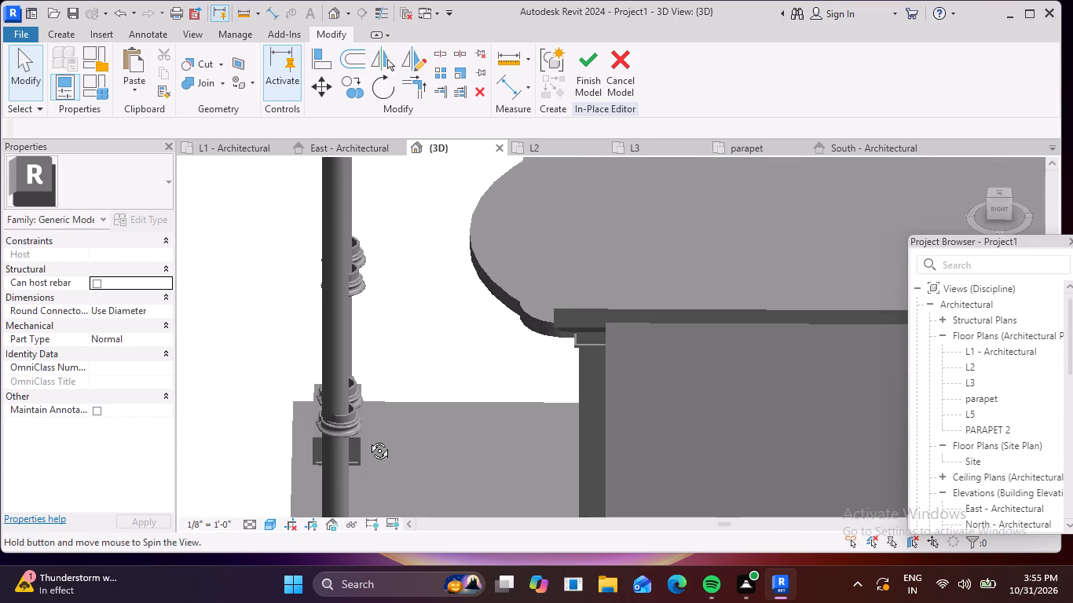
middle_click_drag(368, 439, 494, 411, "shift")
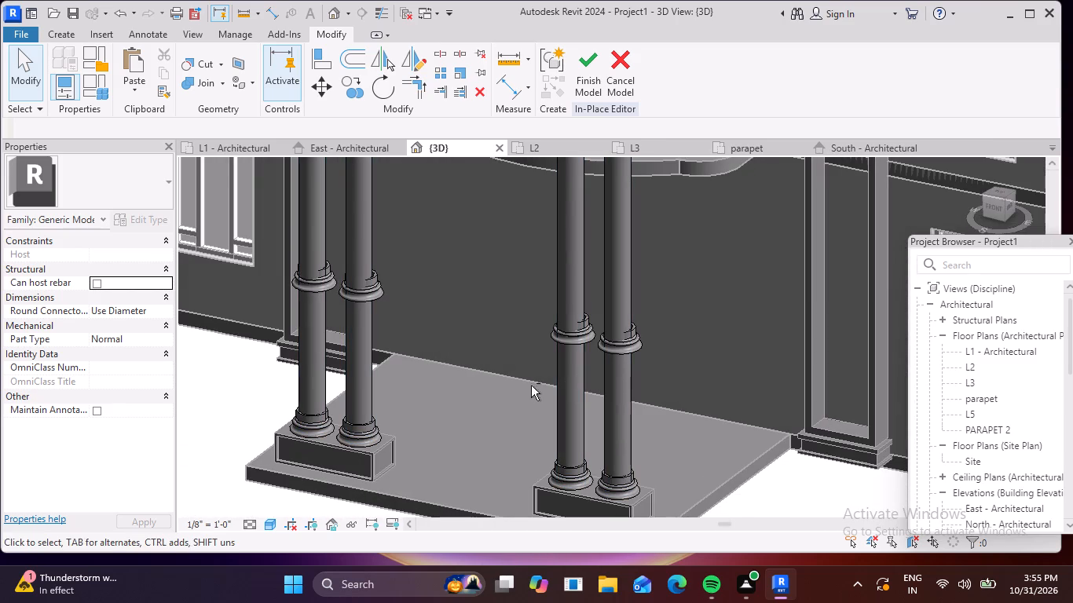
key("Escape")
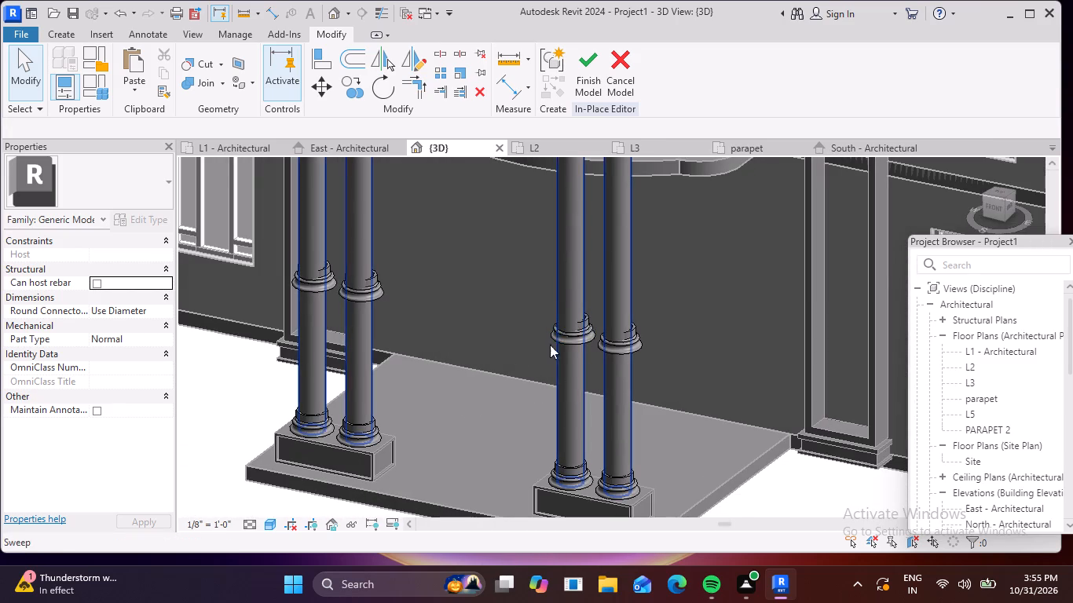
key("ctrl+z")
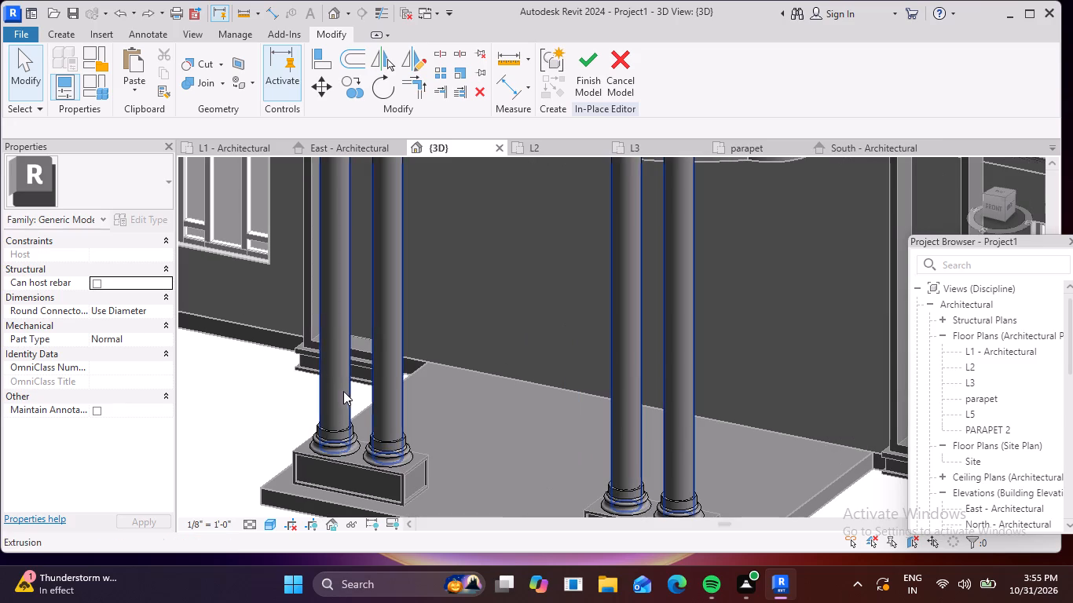
Copy the moulded base sweeps of all four porch columns vertically to a point partway up the shafts.
scroll(463, 422, "up", 3)
middle_click_drag(517, 425, 564, 294)
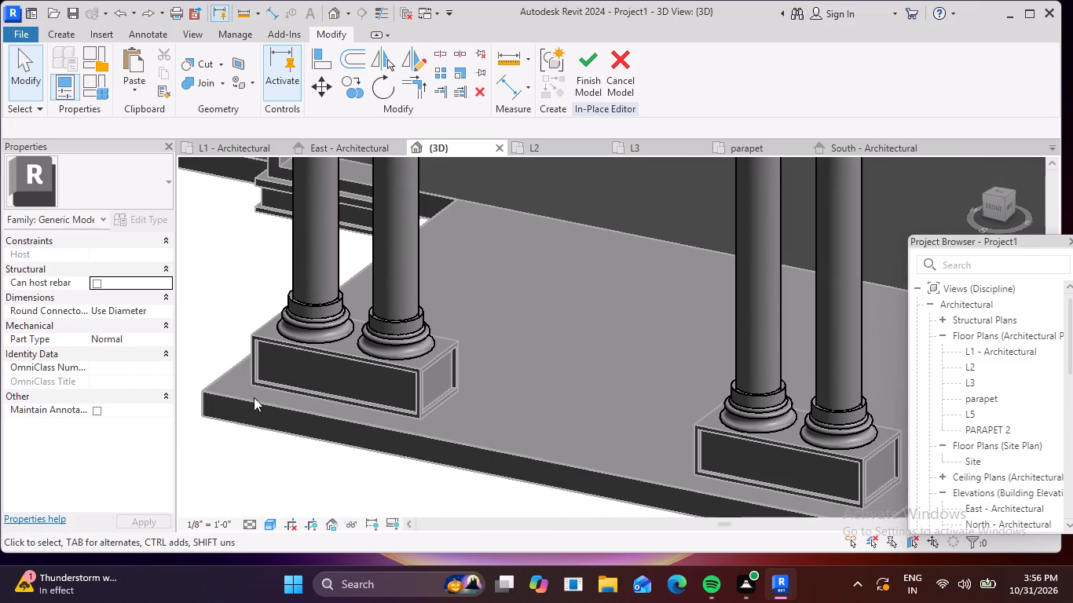
left_click(320, 324)
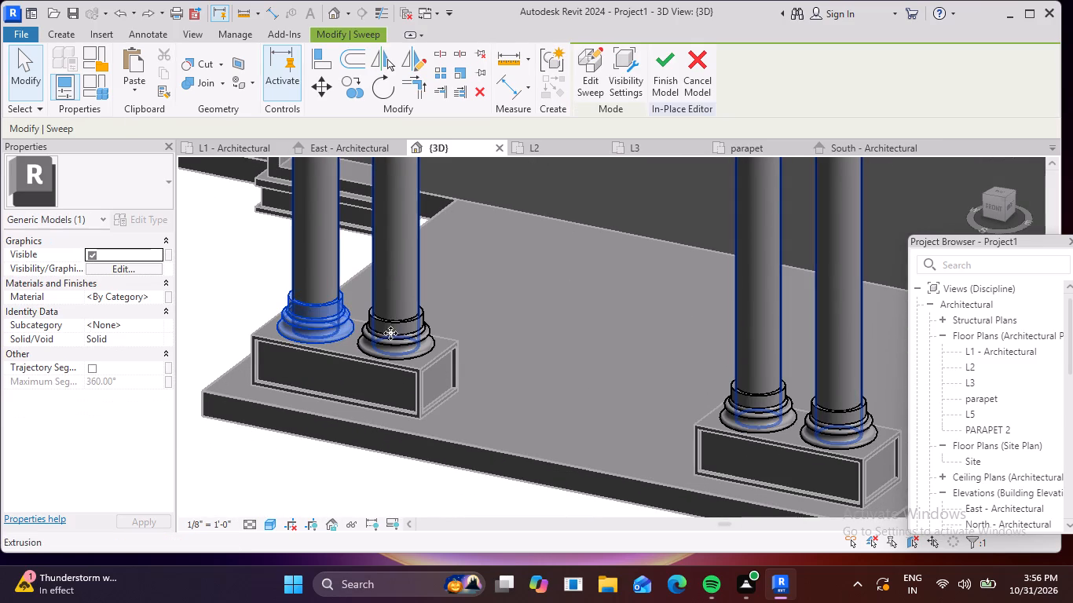
left_click(404, 335)
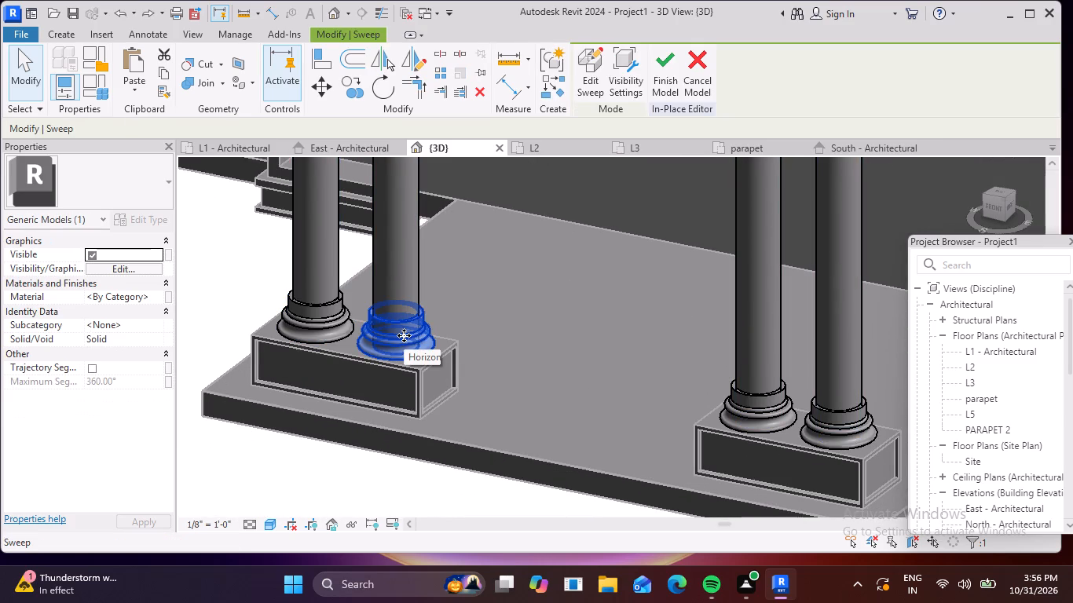
left_click(335, 323, "ctrl")
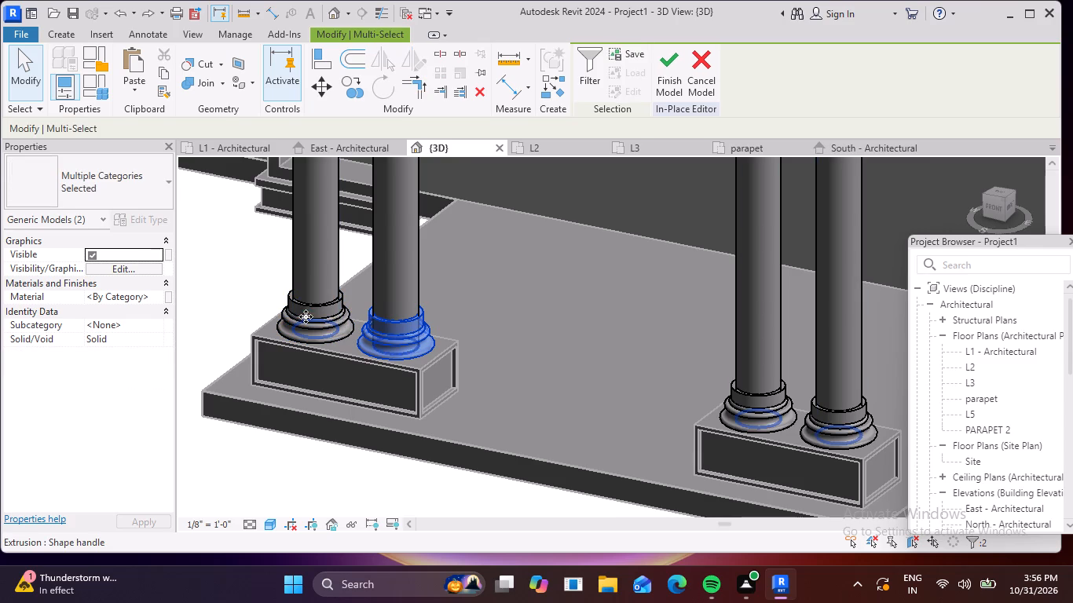
left_click(333, 304, "ctrl")
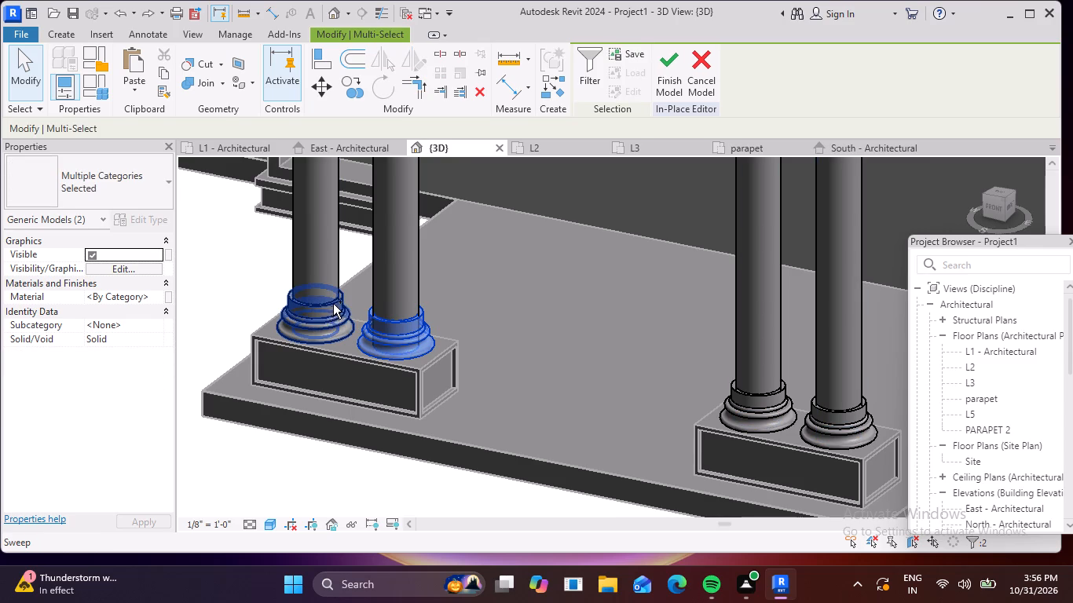
left_click(778, 391, "ctrl")
left_click(829, 415, "ctrl")
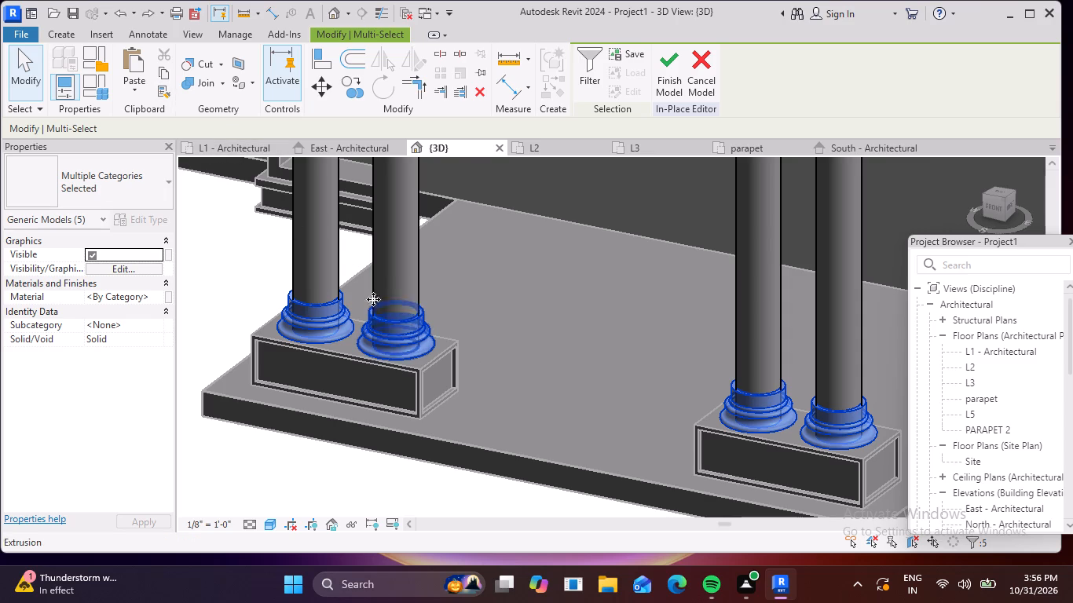
scroll(386, 315, "up", 5)
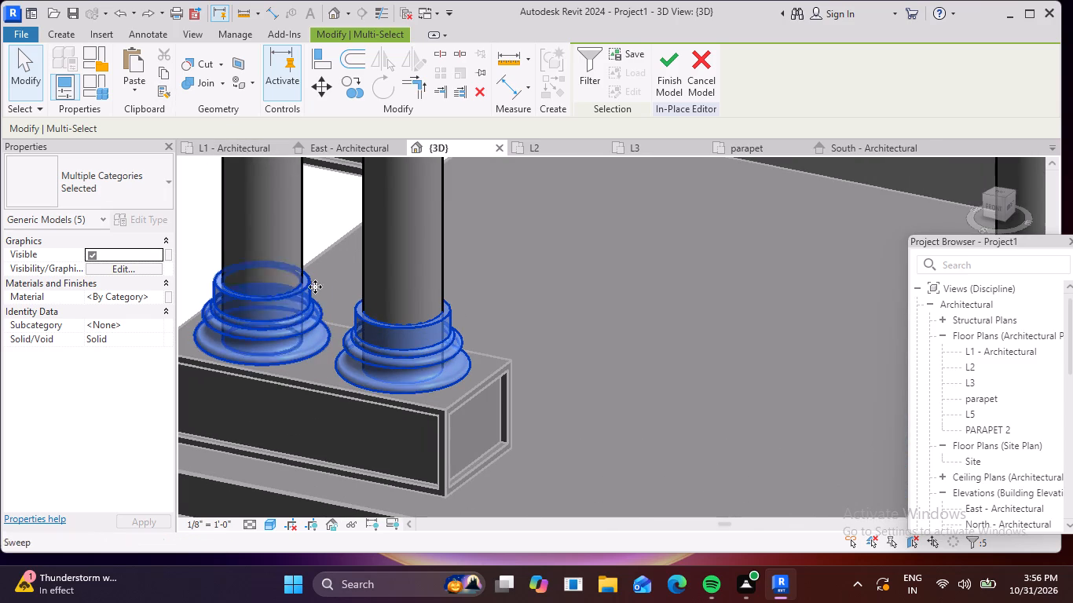
left_click_drag(326, 269, 496, 401, "ctrl")
left_click(179, 236, "ctrl")
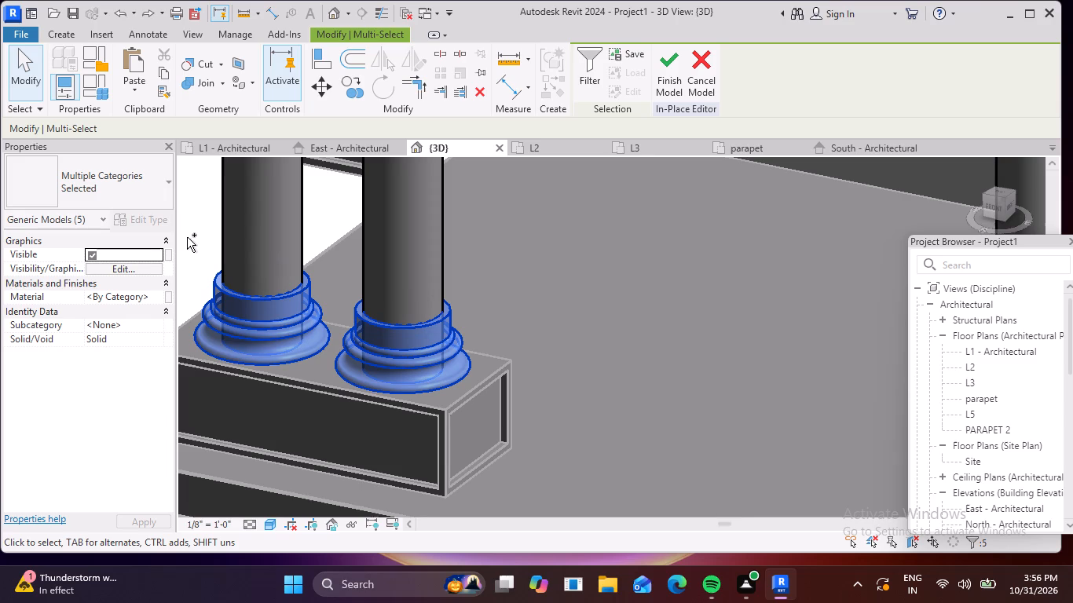
left_click(189, 237, "ctrl")
middle_click_drag(189, 237, 273, 216, "ctrl")
left_click_drag(229, 223, 342, 327, "ctrl")
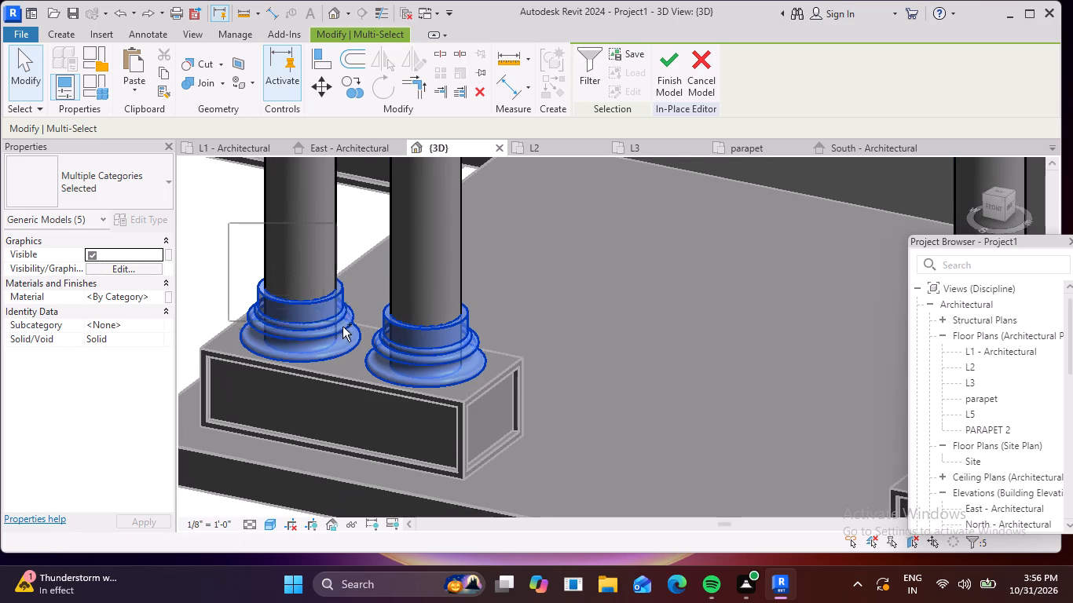
left_click_drag(342, 327, 401, 375, "ctrl")
scroll(493, 341, "down", 4)
middle_click_drag(558, 349, 225, 238)
scroll(495, 270, "up", 4, "ctrl")
left_click_drag(385, 231, 542, 339, "ctrl")
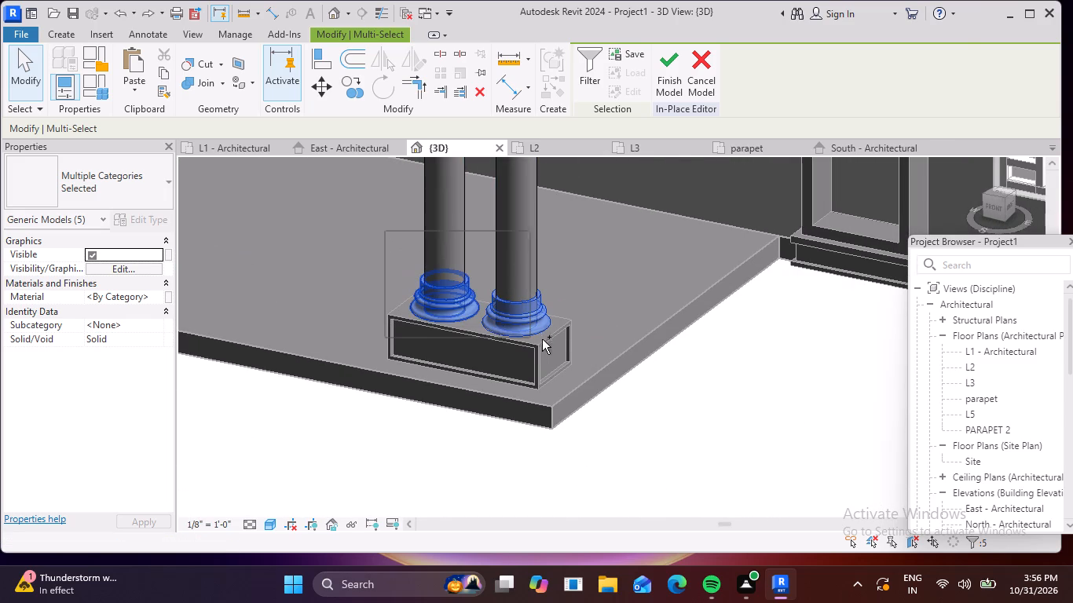
left_click_drag(542, 339, 575, 338, "ctrl")
scroll(535, 310, "down", 4)
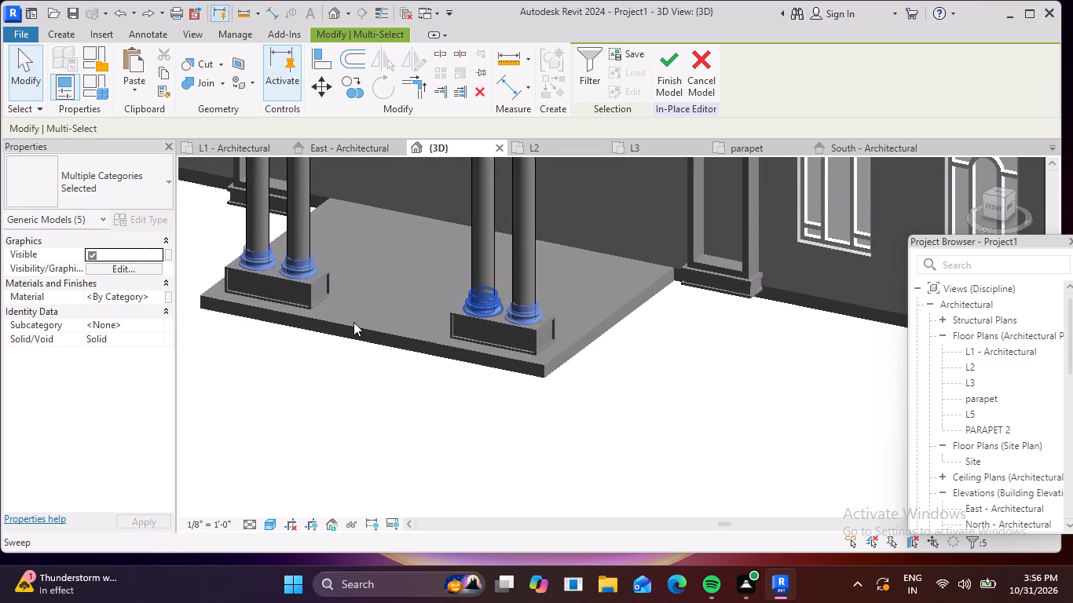
left_click(359, 93)
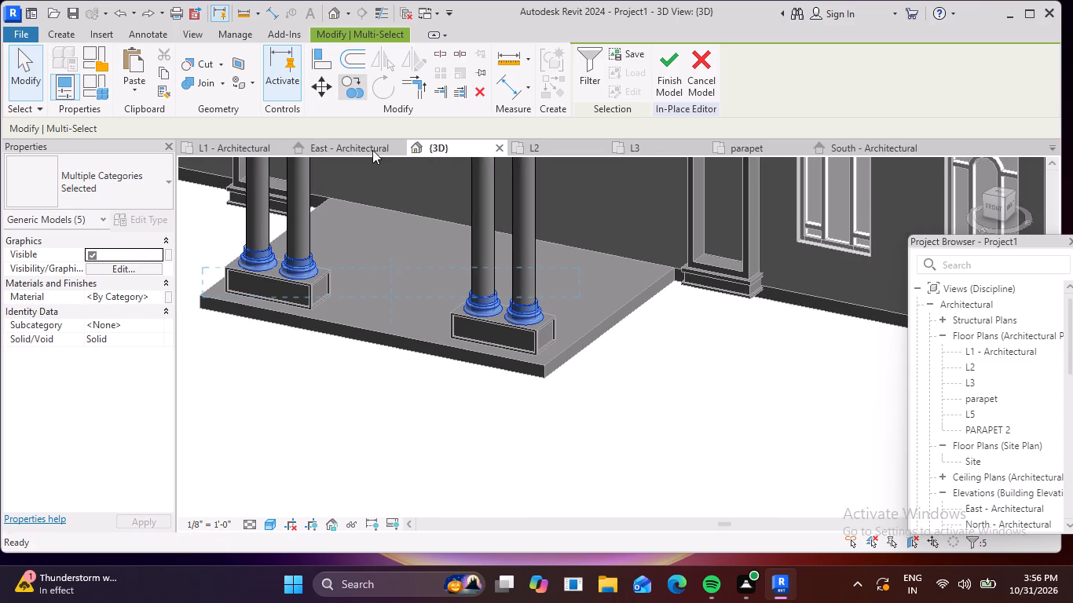
scroll(375, 263, "up", 4)
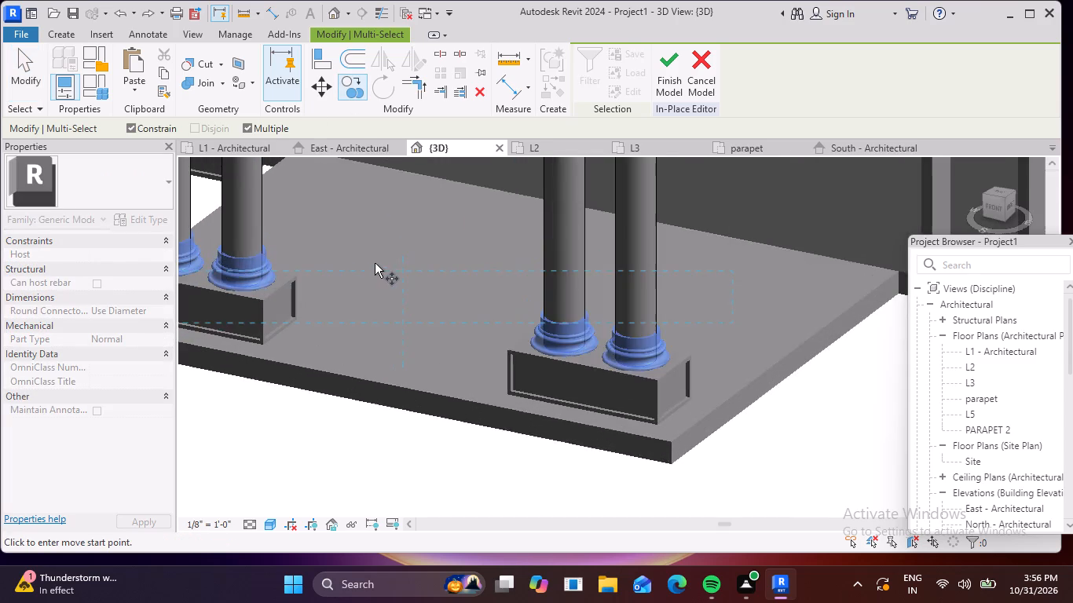
scroll(291, 272, "up", 5)
middle_click_drag(296, 254, 569, 261)
left_click(506, 235)
scroll(481, 186, "down", 4)
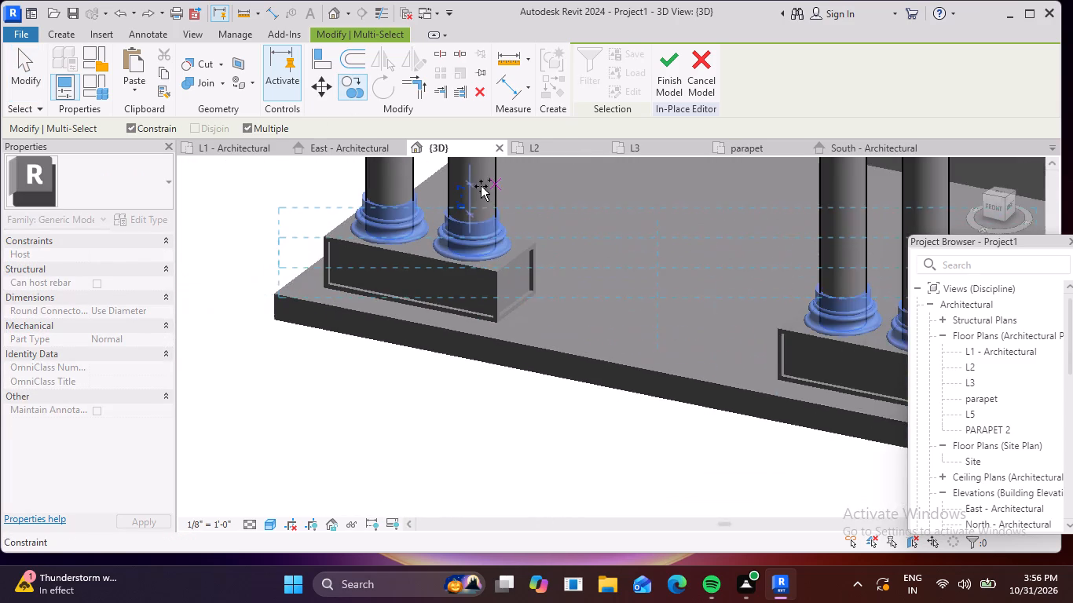
middle_click_drag(479, 186, 489, 309)
scroll(489, 241, "down", 3)
middle_click_drag(487, 239, 504, 363)
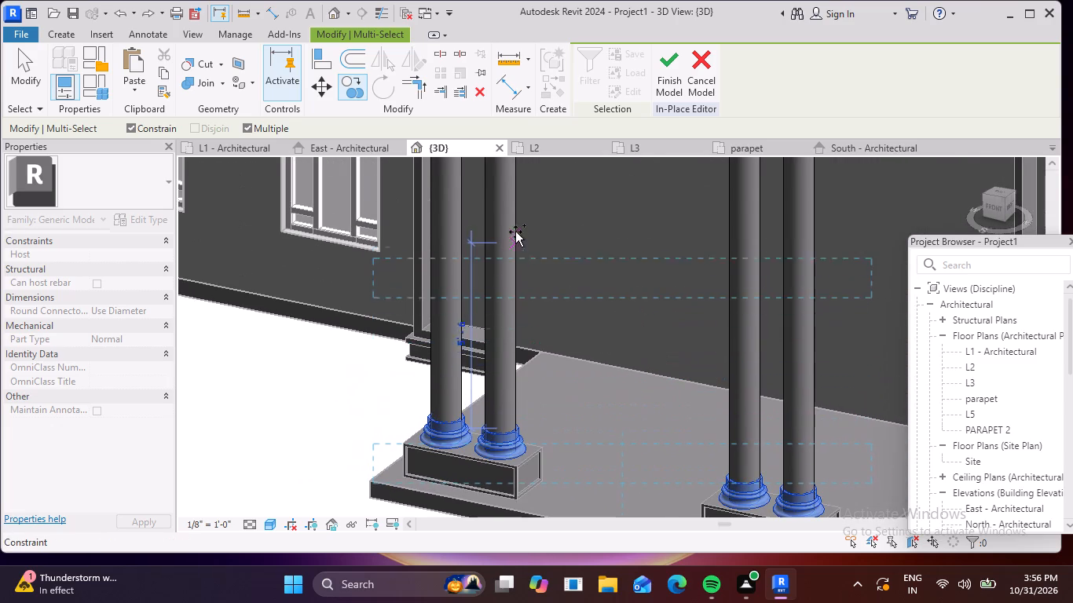
left_click(516, 224)
key("Escape")
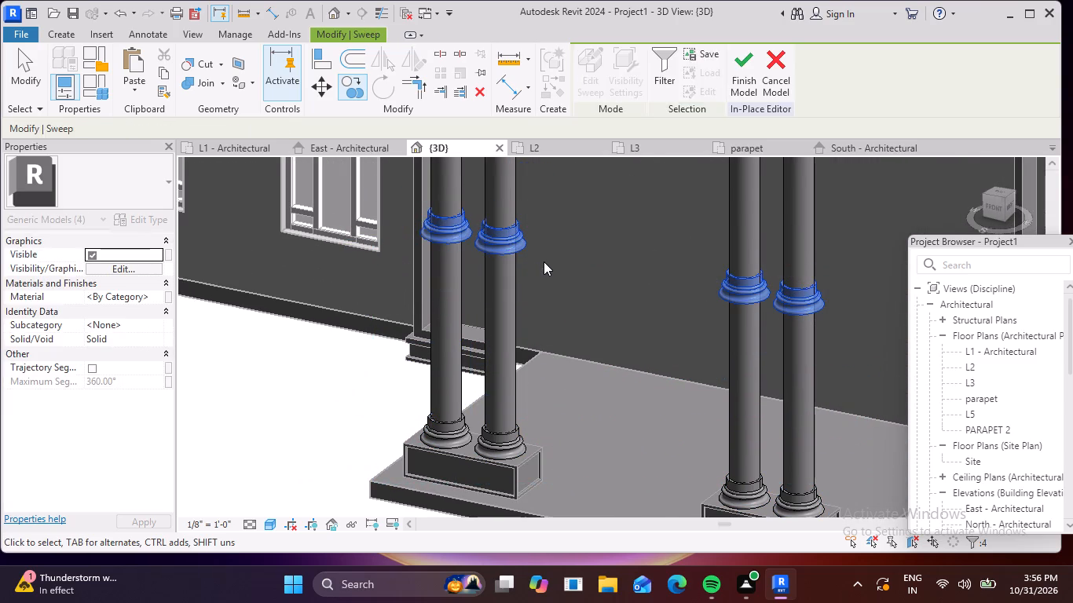
key("Escape")
Examine the copied mouldings on the four shafts from the front, above and below, including the column tops.
scroll(464, 239, "up", 7)
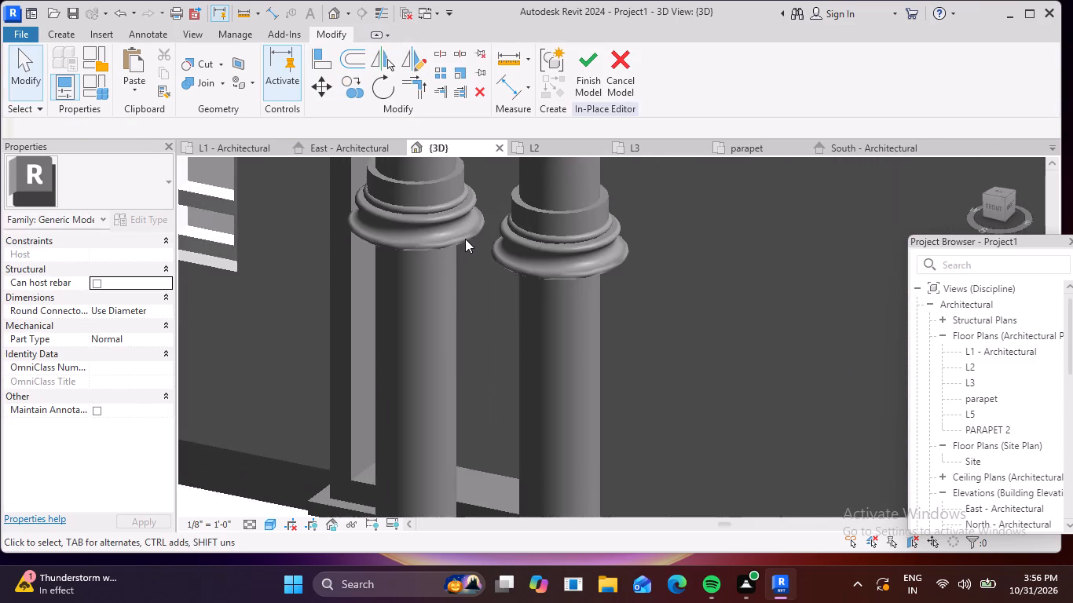
scroll(364, 267, "down", 4)
scroll(483, 269, "down", 3)
middle_click_drag(530, 305, 538, 341)
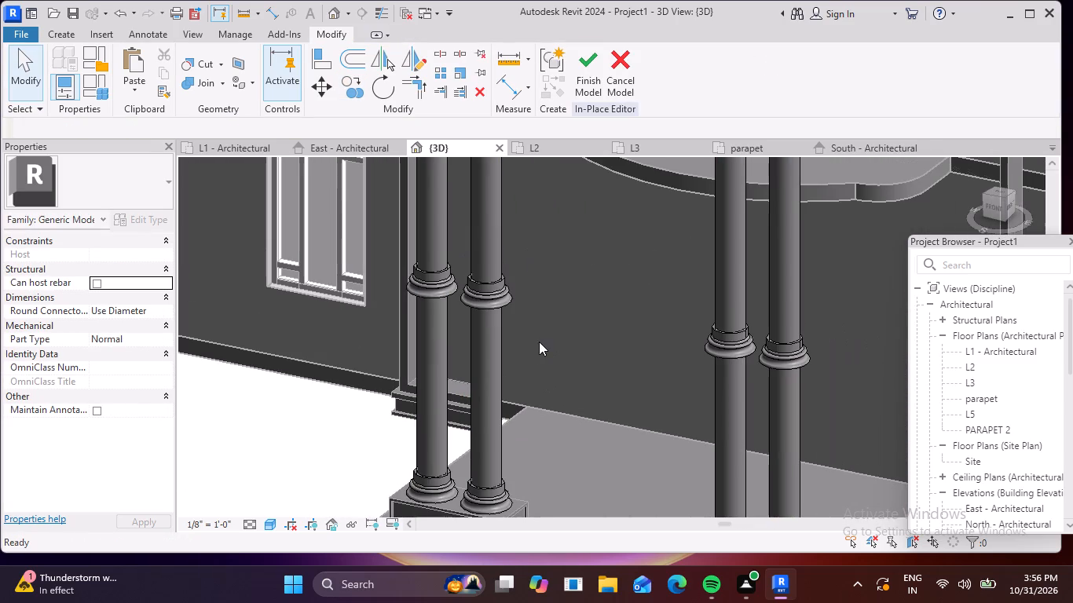
middle_click_drag(512, 346, 619, 266, "shift")
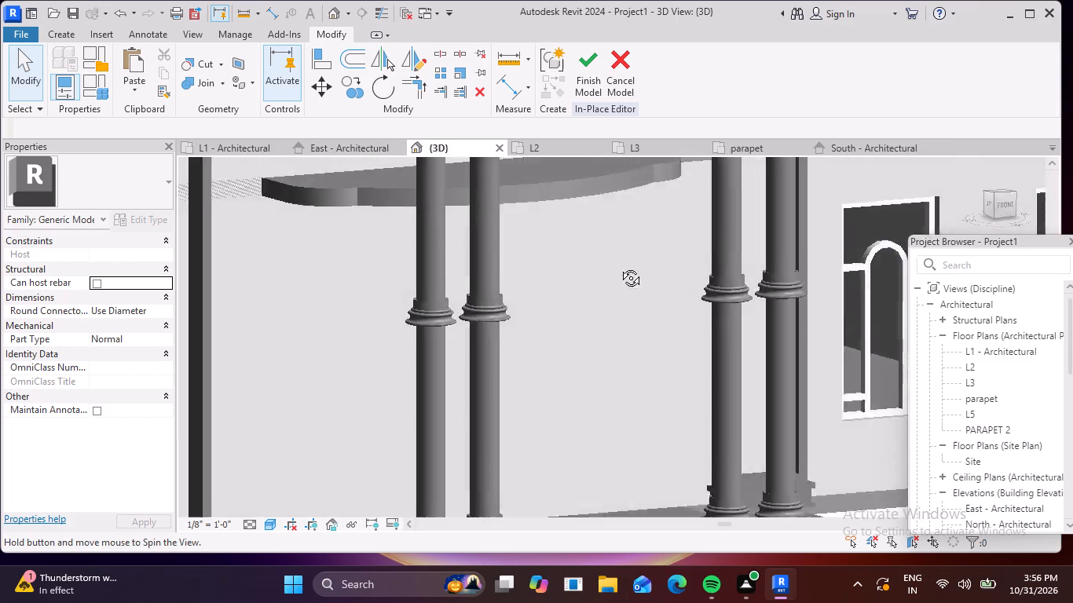
middle_click_drag(619, 266, 560, 225, "shift")
scroll(600, 265, "up", 4)
scroll(410, 331, "down", 5)
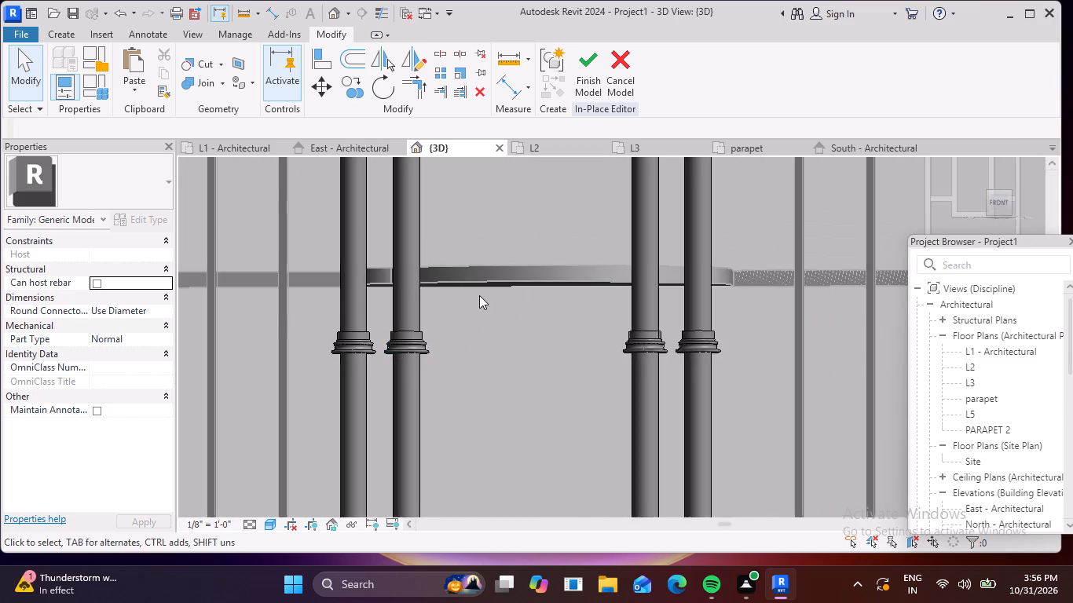
middle_click_drag(479, 429, 478, 457, "shift")
middle_click_drag(540, 276, 518, 522, "shift")
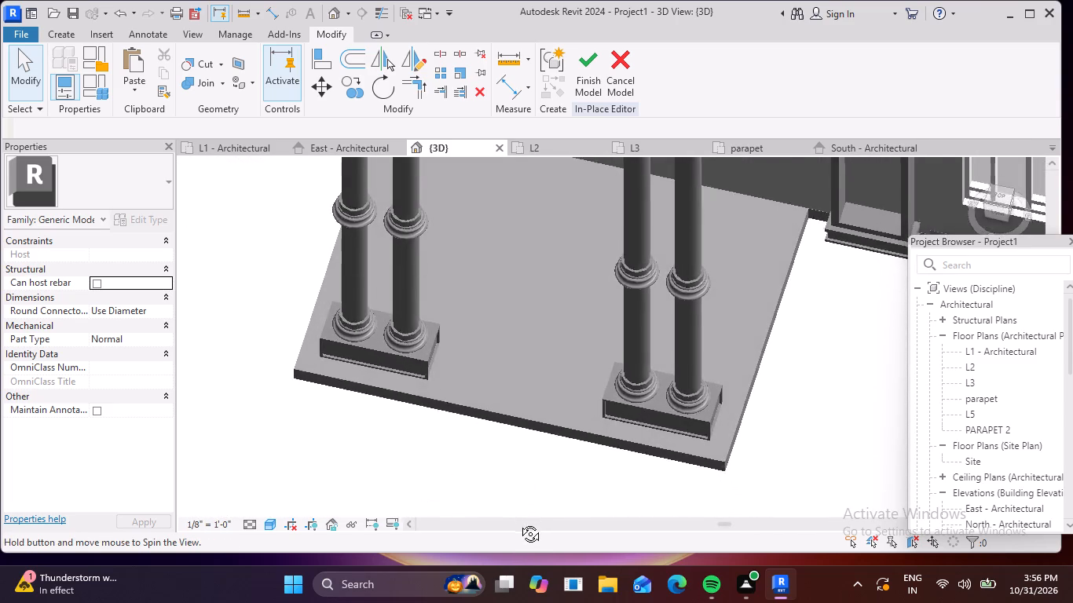
middle_click_drag(518, 522, 522, 527, "shift")
scroll(533, 351, "up", 1, "shift")
middle_click_drag(503, 402, 333, 461, "shift")
middle_click_drag(244, 389, 416, 435, "shift")
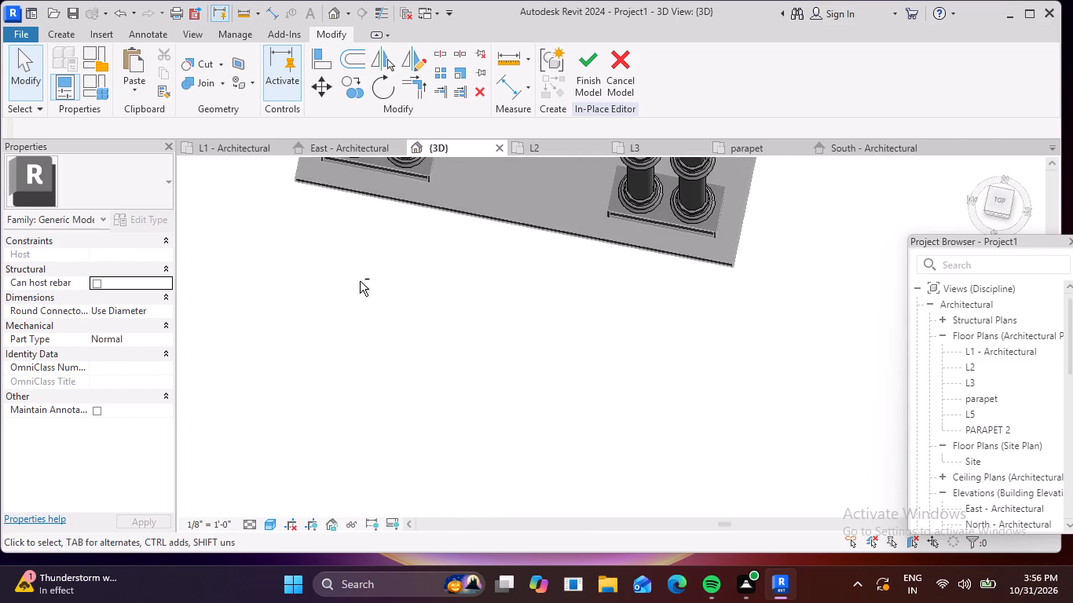
middle_click_drag(349, 305, 363, 400, "shift")
middle_click_drag(362, 349, 410, 512)
middle_click_drag(483, 430, 483, 431, "shift")
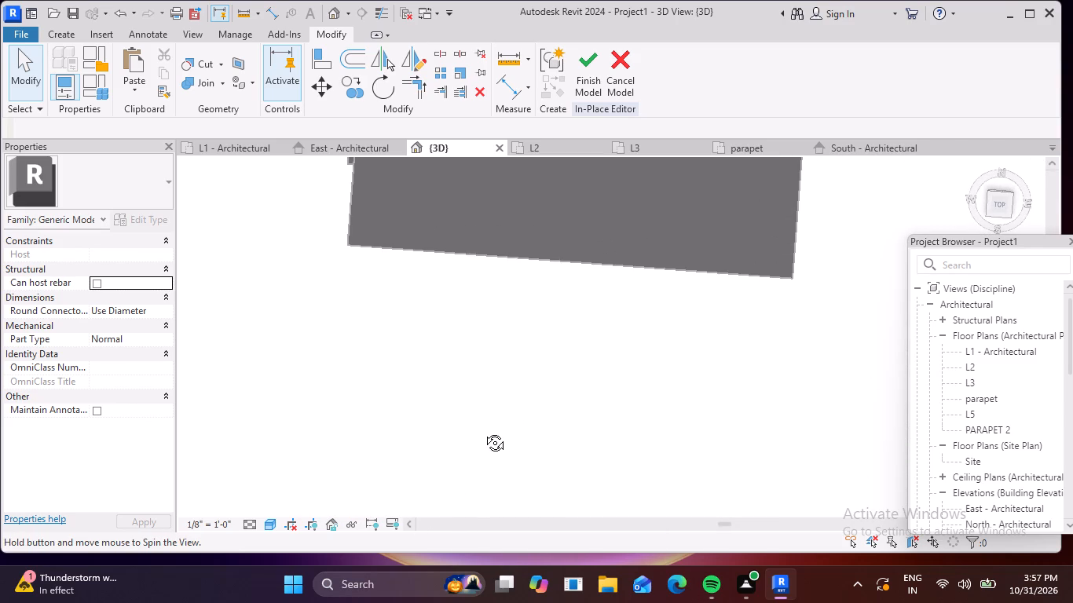
middle_click_drag(483, 431, 487, 337, "shift")
scroll(472, 255, "up", 5)
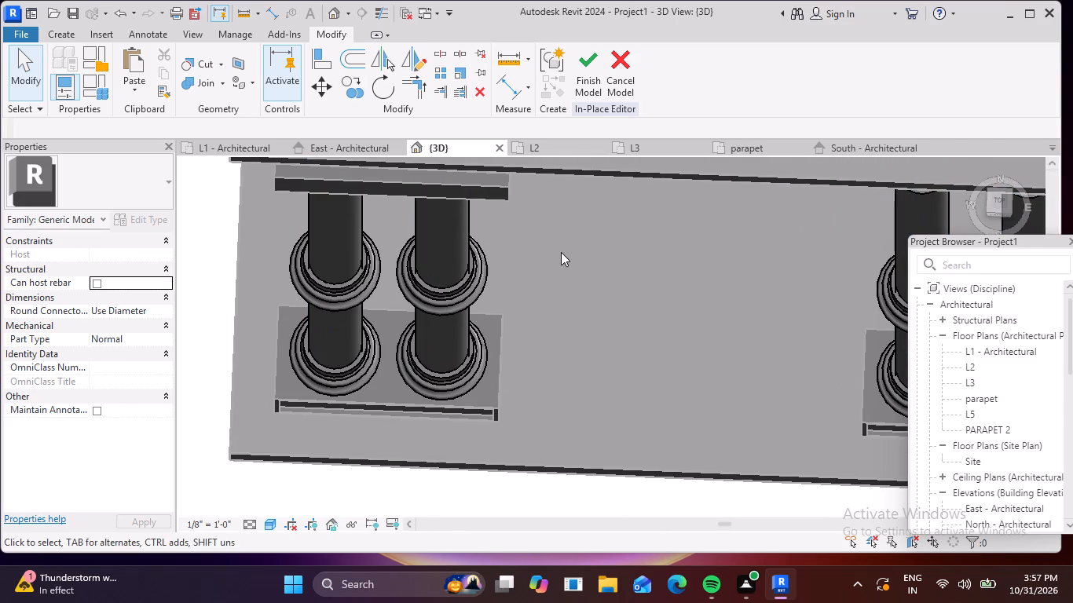
key("Escape")
middle_click_drag(583, 315, 566, 268)
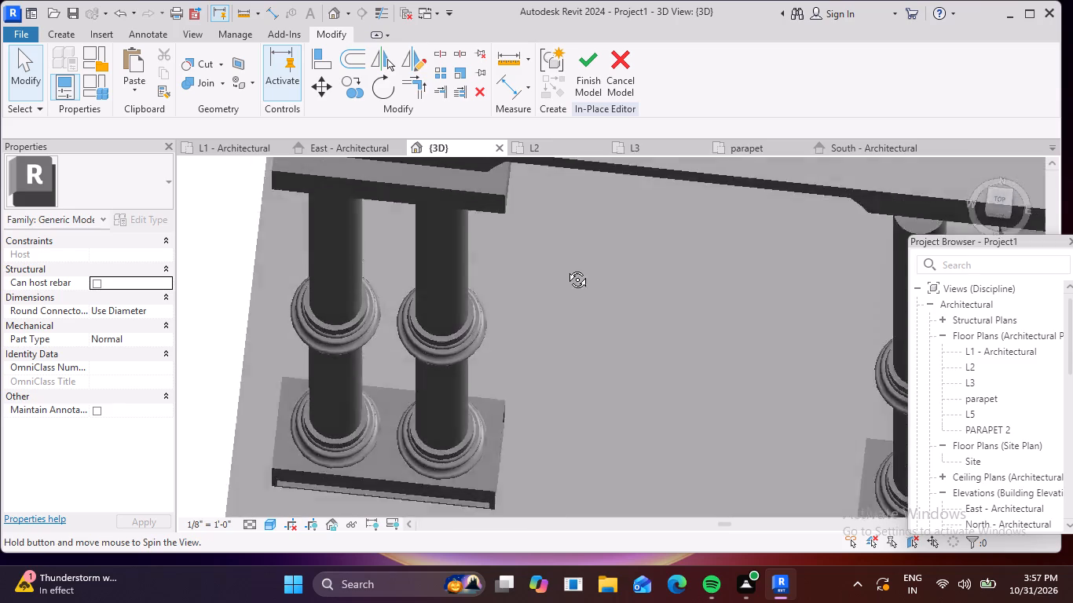
middle_click_drag(566, 268, 561, 159)
middle_click_drag(655, 217, 697, 174, "shift")
scroll(697, 176, "down", 5)
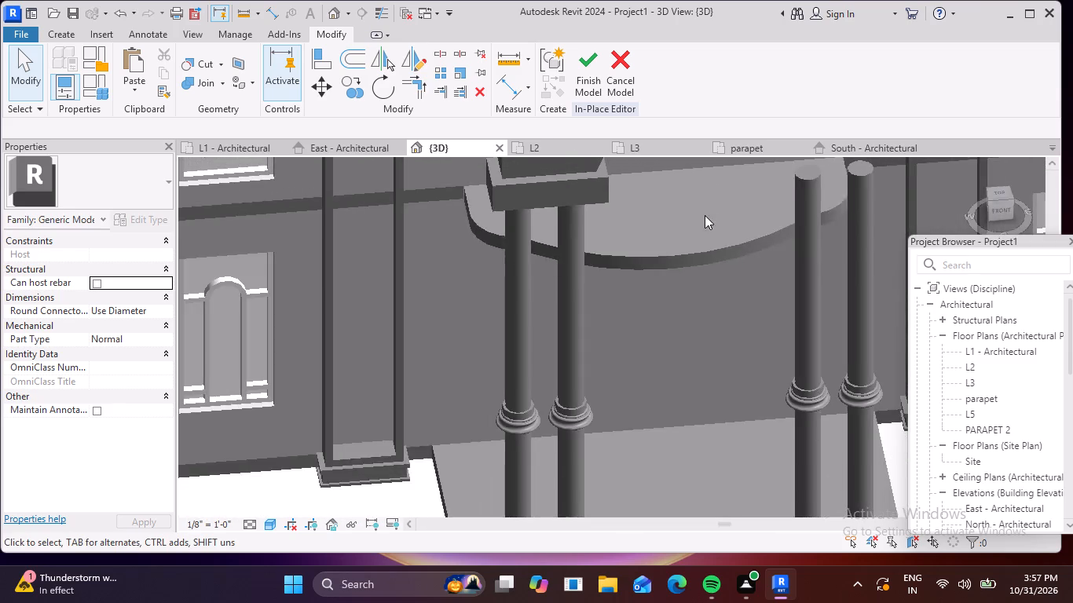
middle_click_drag(700, 234, 674, 120)
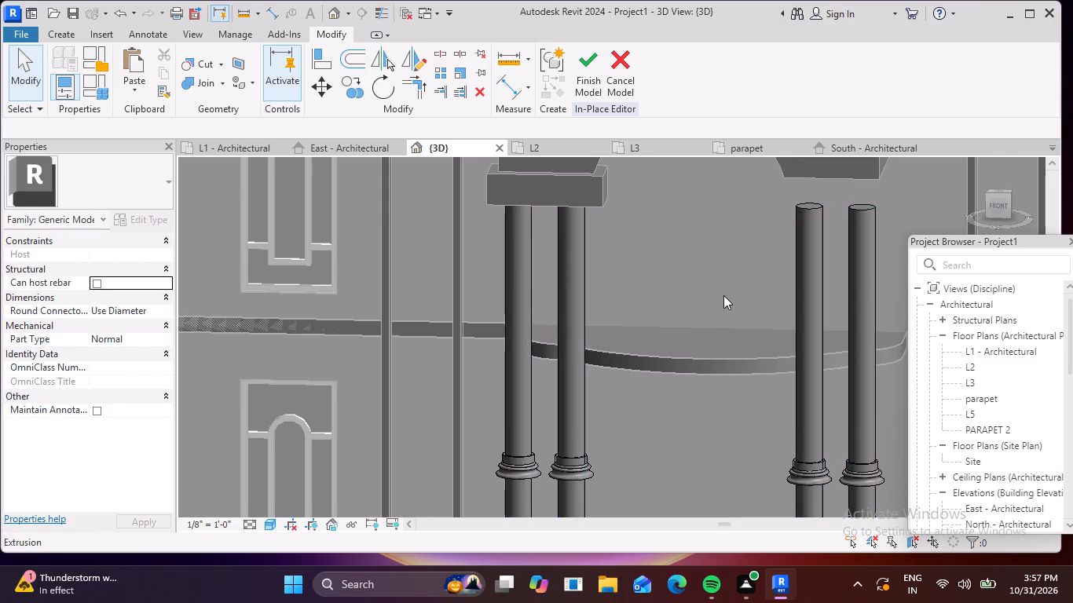
middle_click_drag(723, 297, 749, 170, "shift")
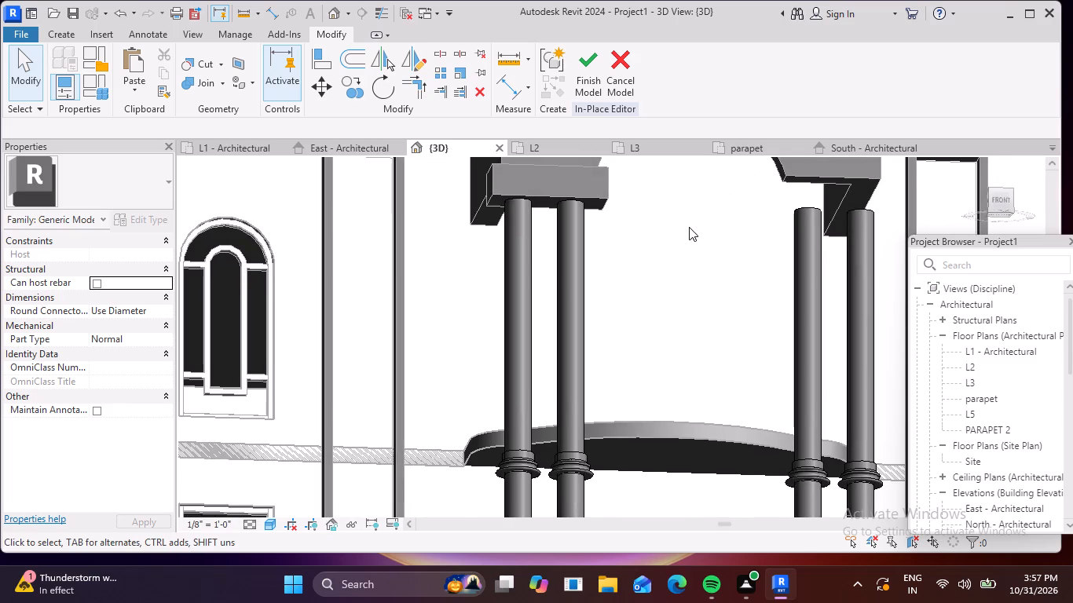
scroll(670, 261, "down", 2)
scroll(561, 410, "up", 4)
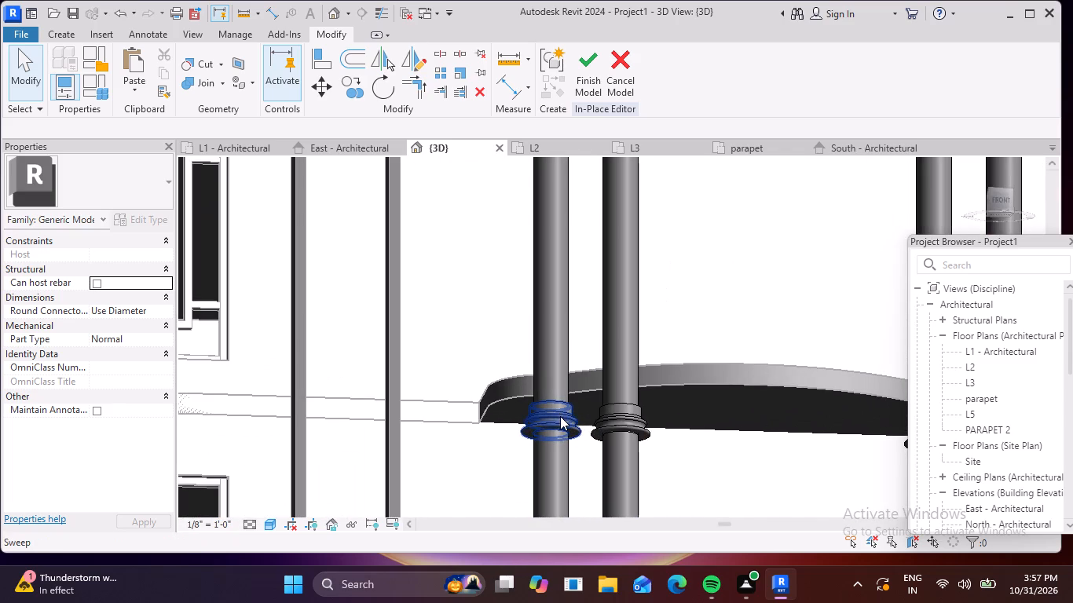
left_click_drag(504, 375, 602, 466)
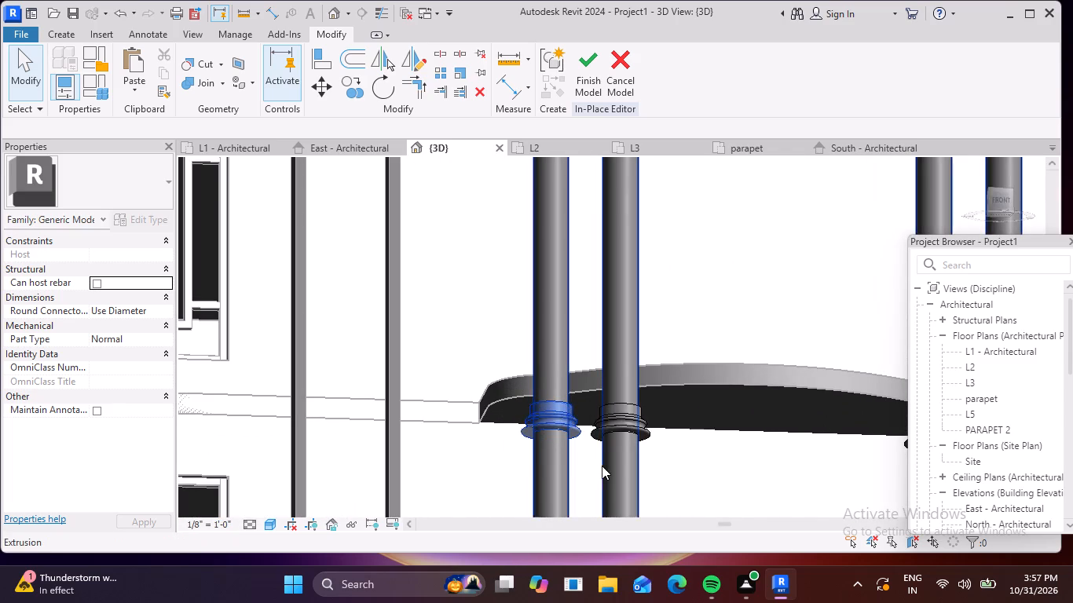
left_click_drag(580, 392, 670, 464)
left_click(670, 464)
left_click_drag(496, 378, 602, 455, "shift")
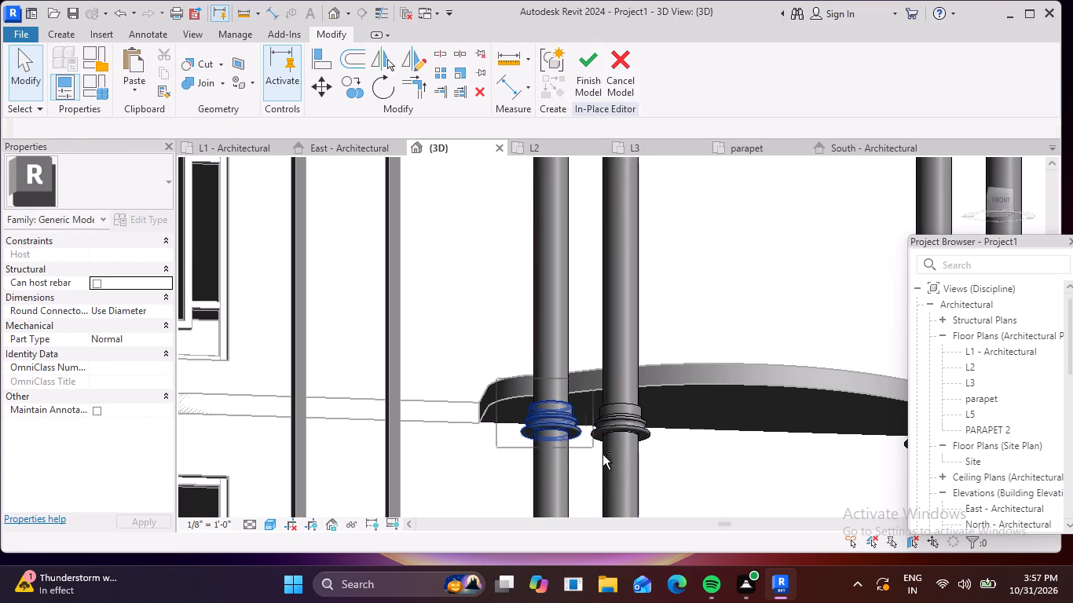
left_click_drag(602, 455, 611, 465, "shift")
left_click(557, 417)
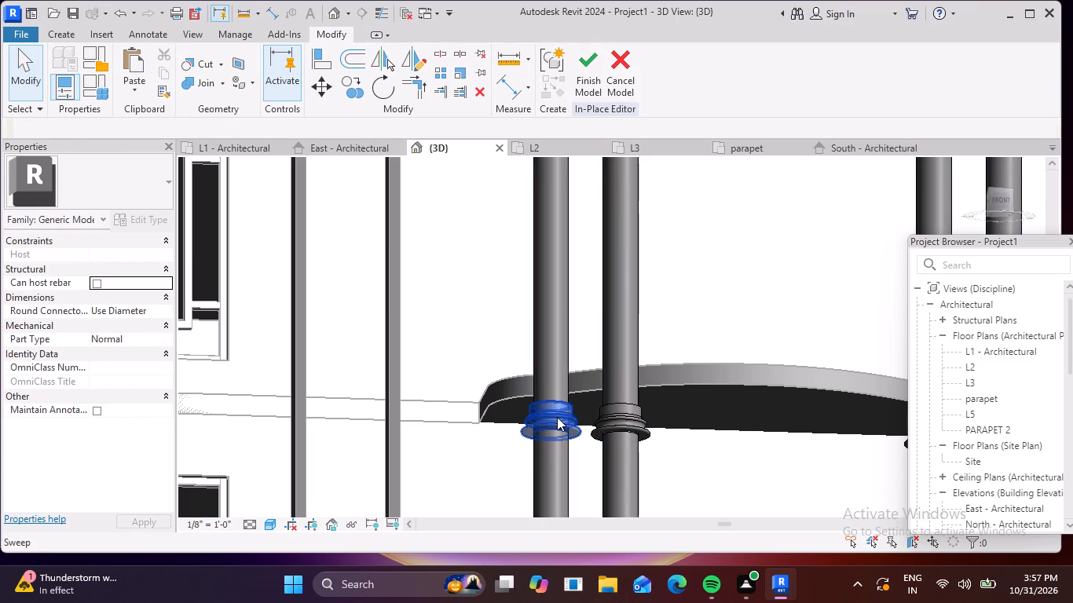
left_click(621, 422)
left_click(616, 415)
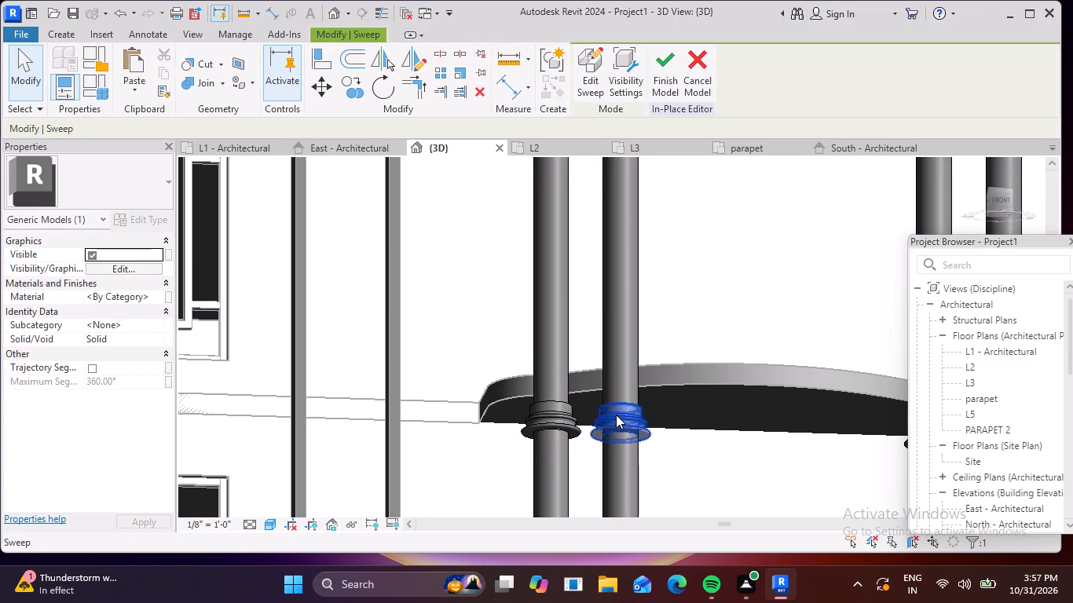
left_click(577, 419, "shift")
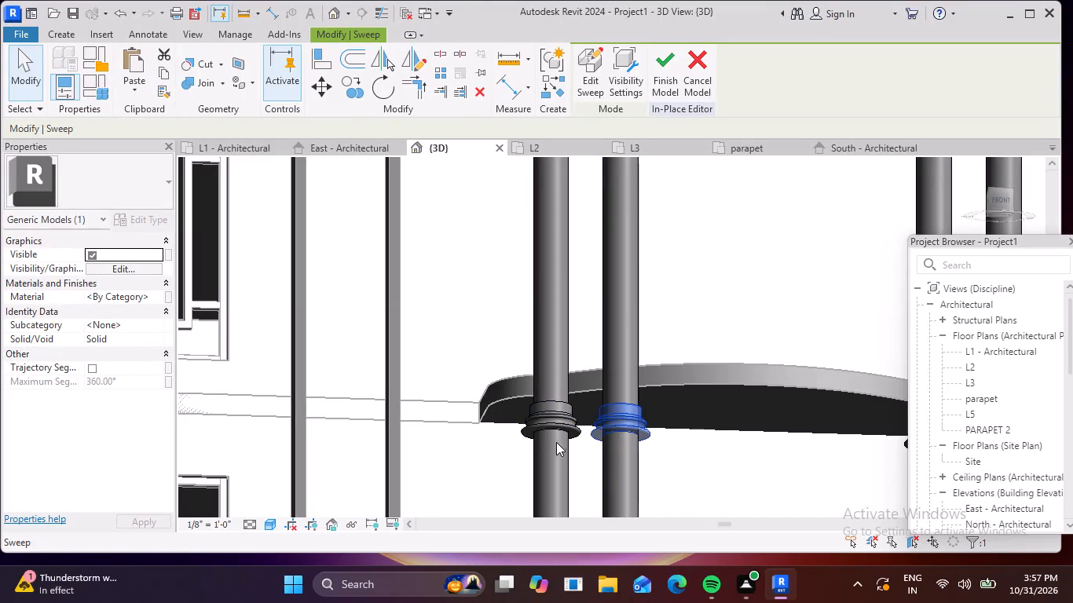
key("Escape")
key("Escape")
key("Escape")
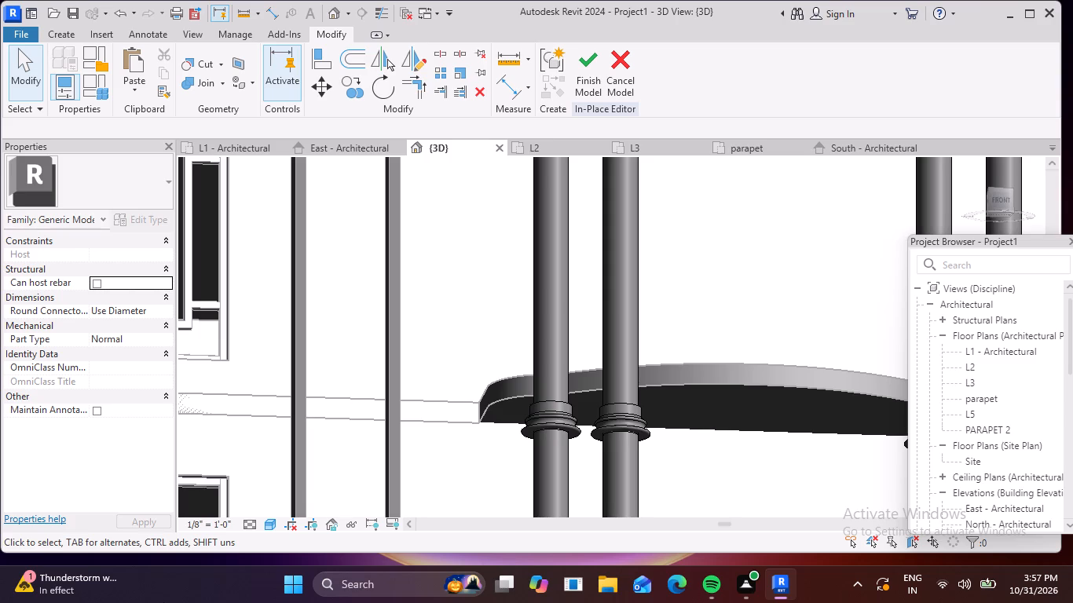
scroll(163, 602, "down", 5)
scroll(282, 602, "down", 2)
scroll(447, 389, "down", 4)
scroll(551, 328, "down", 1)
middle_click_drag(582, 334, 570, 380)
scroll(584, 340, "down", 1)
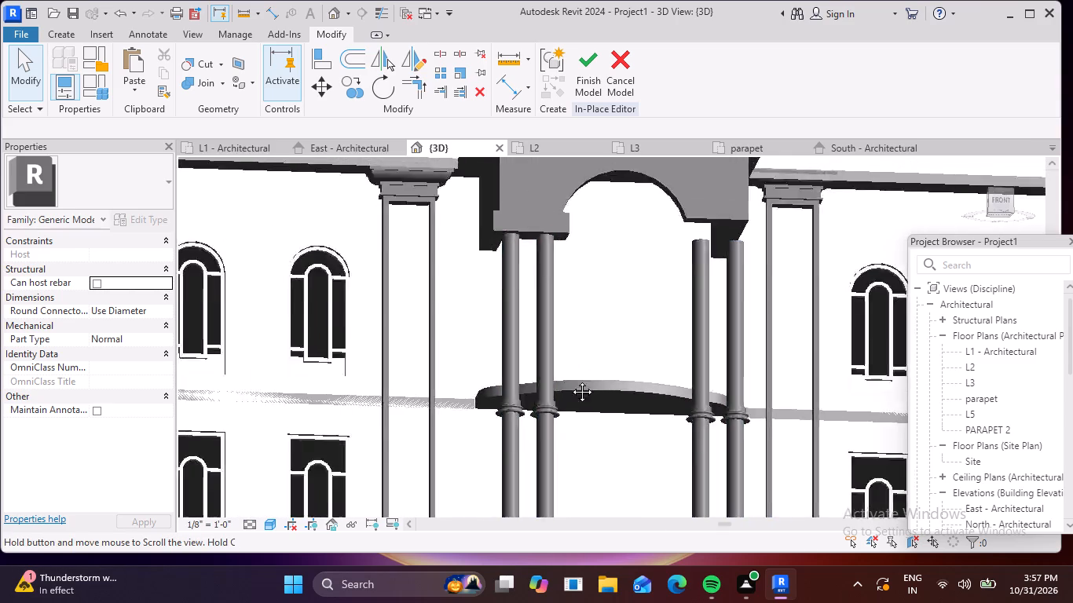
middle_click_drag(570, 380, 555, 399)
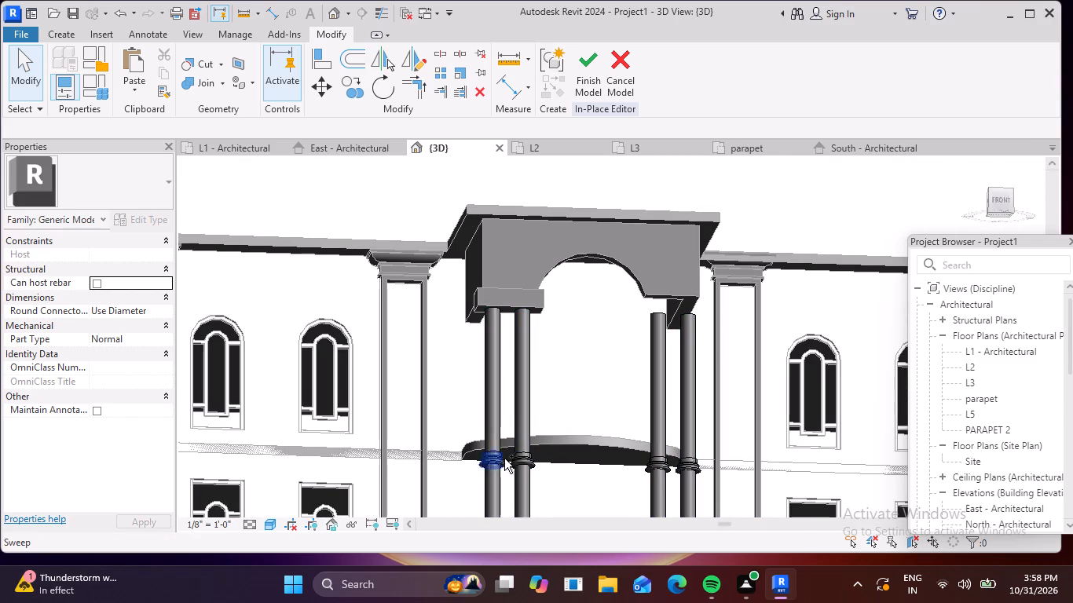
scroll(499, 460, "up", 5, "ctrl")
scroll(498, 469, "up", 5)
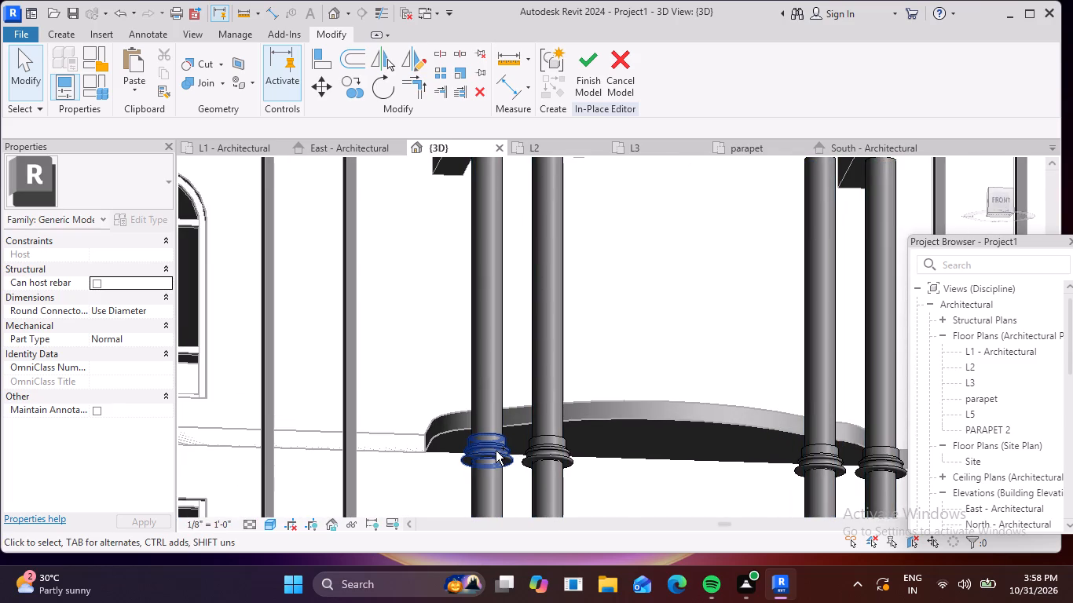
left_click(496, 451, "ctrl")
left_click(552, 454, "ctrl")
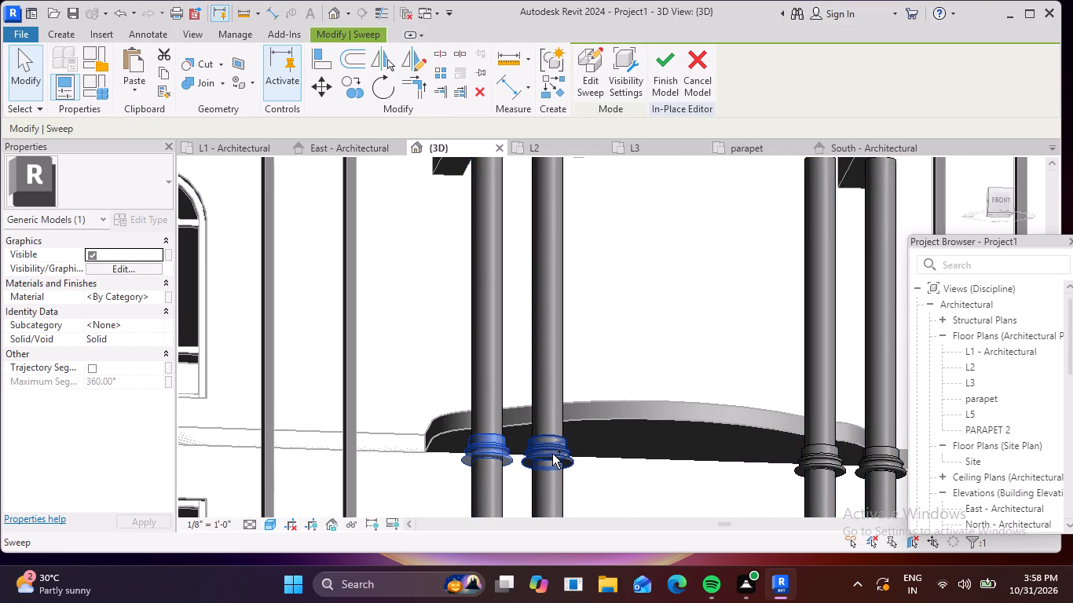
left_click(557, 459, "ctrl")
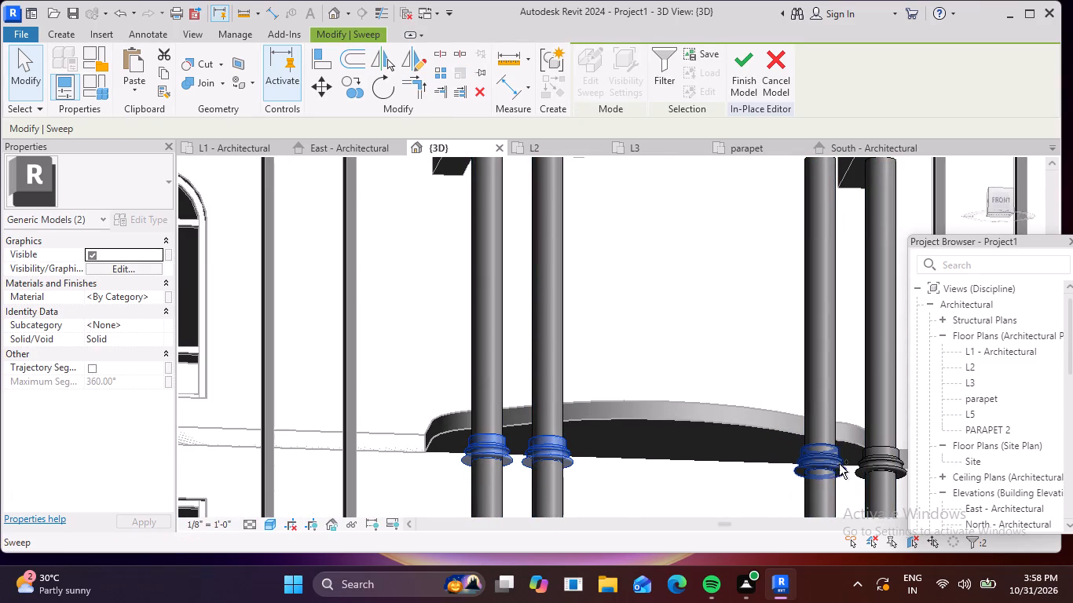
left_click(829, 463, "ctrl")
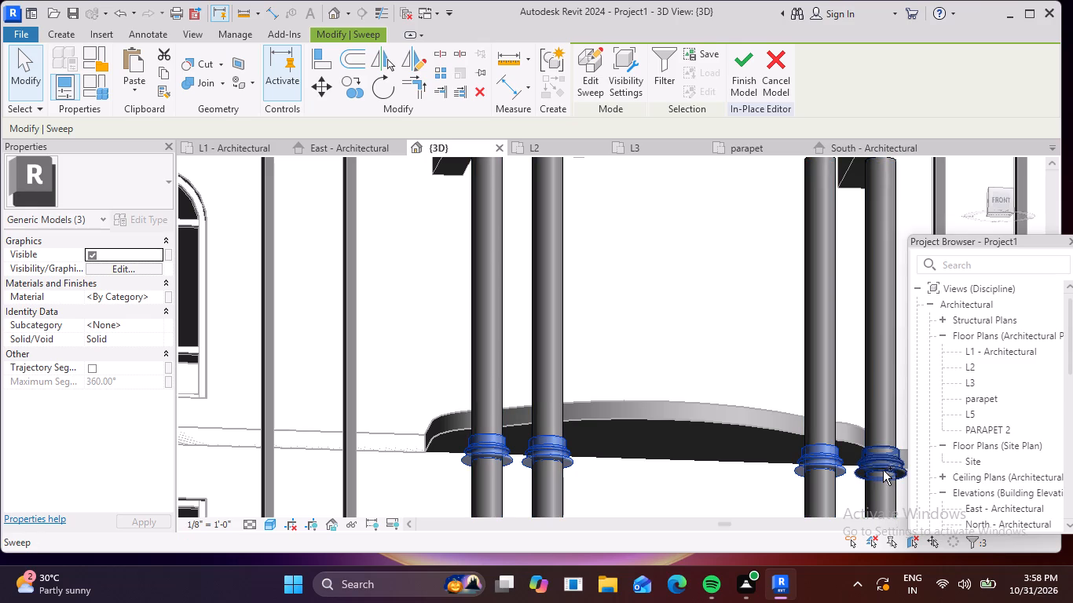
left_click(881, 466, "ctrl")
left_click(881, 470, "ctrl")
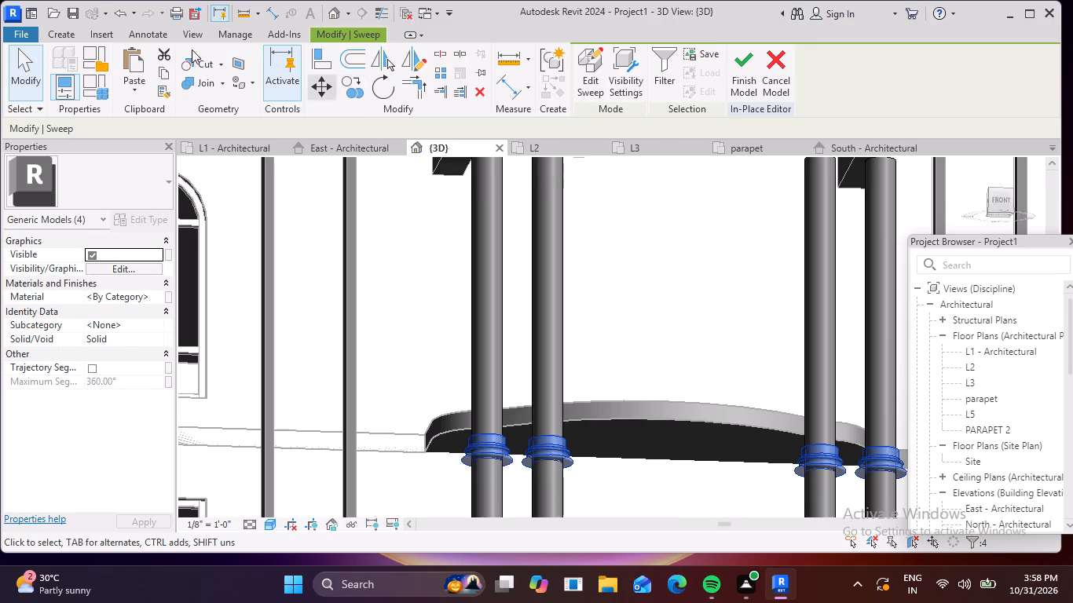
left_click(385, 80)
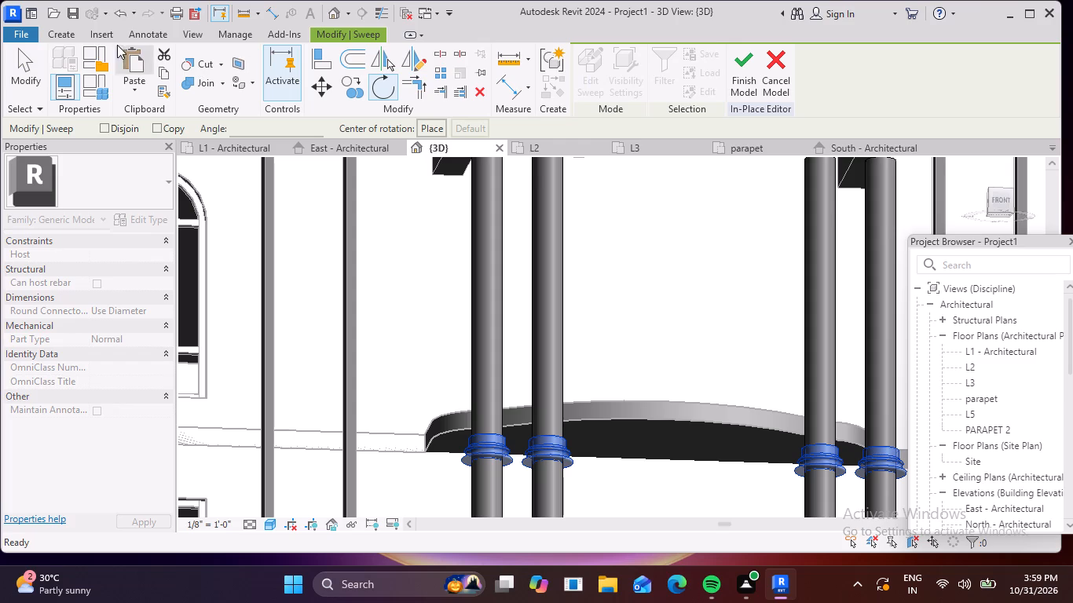
Set the work plane by picking the front face of the arched wall above the porch columns.
left_click(53, 36)
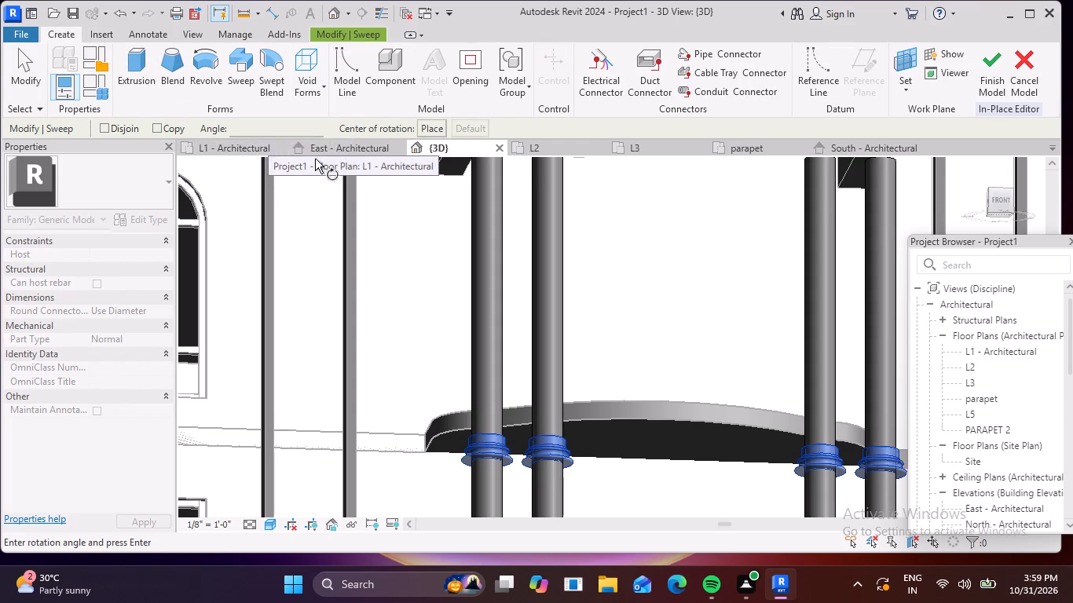
left_click(909, 71)
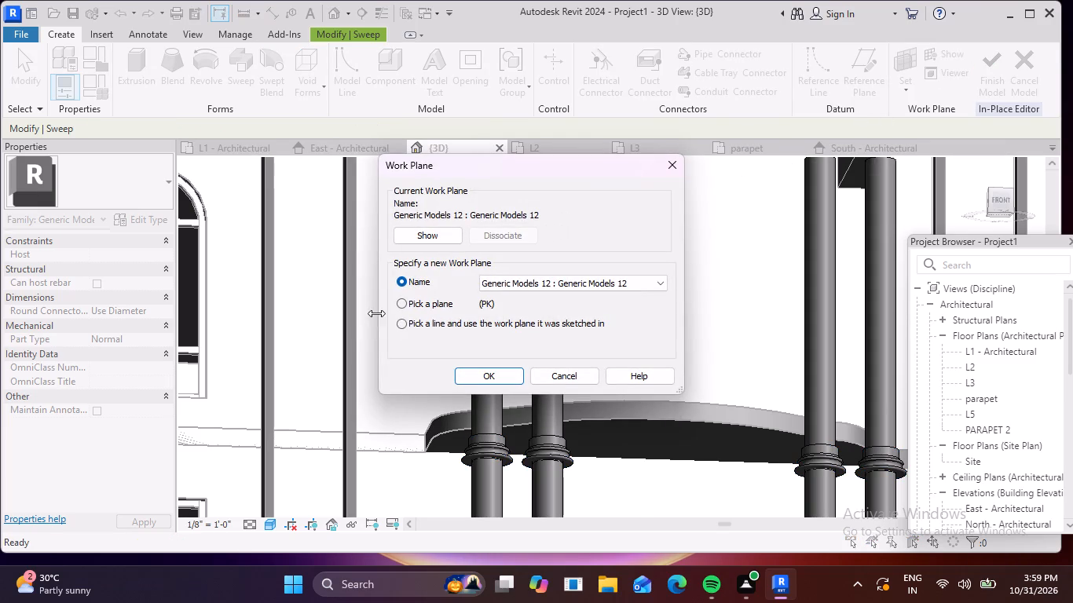
left_click(403, 301)
left_click(490, 379)
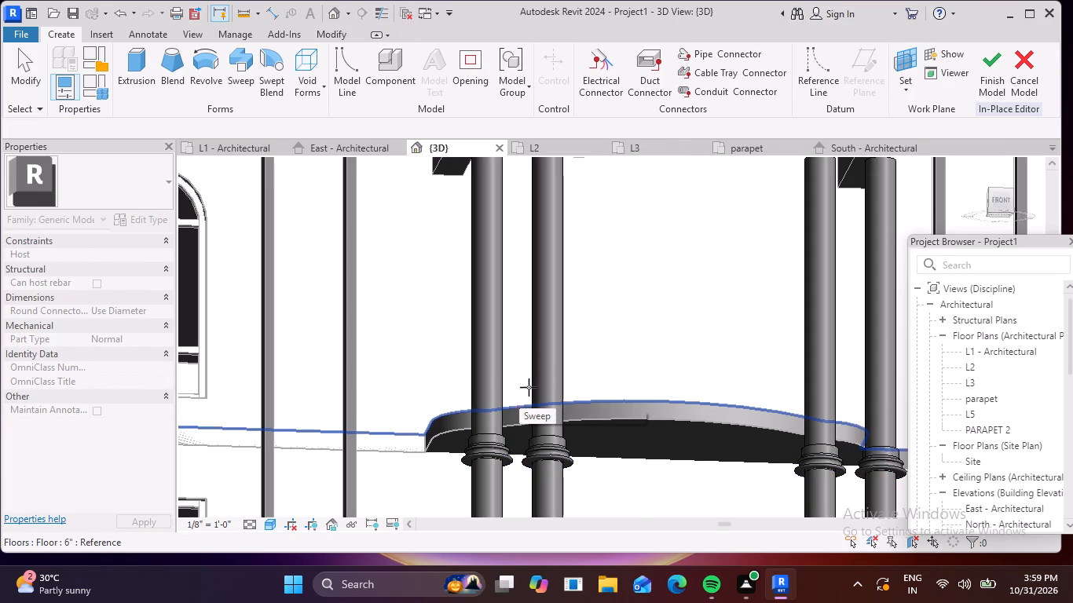
scroll(571, 326, "down", 3)
middle_click_drag(614, 354, 604, 420)
scroll(604, 420, "up", 1)
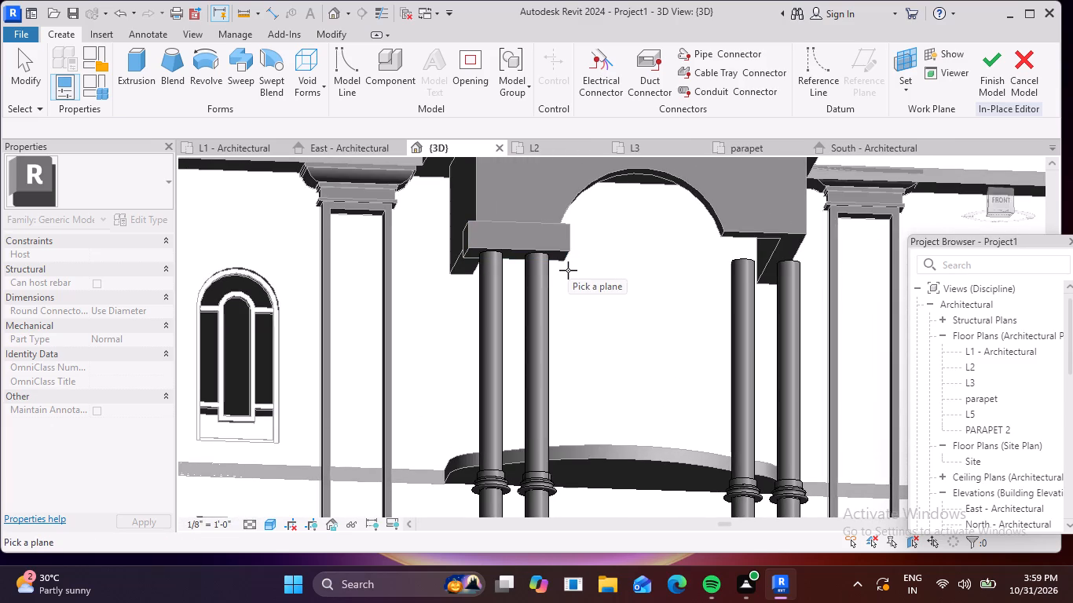
middle_click_drag(568, 269, 574, 345)
middle_click(576, 348)
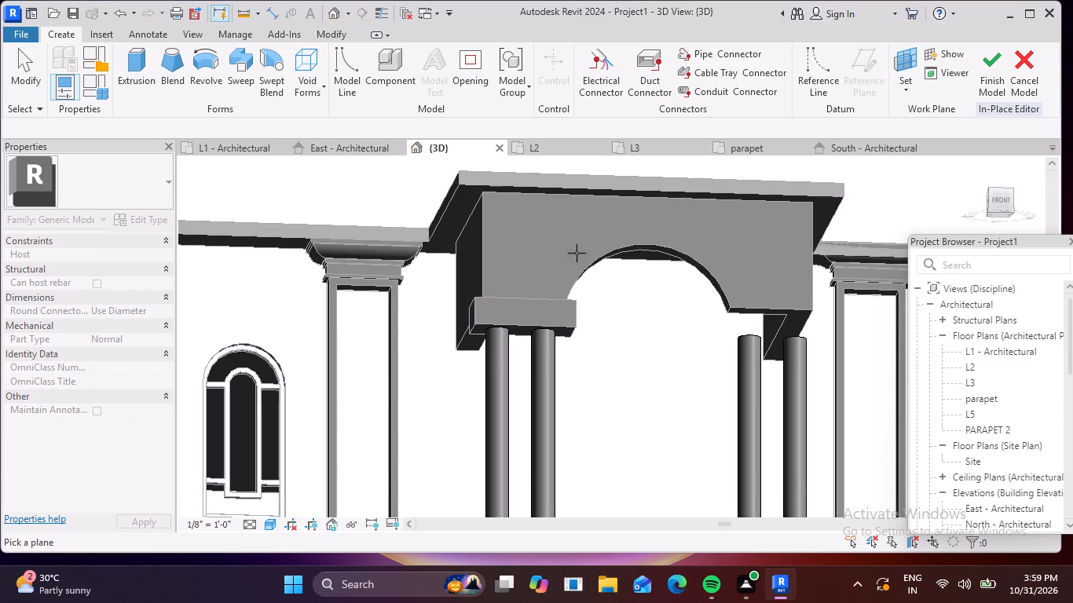
left_click(641, 239)
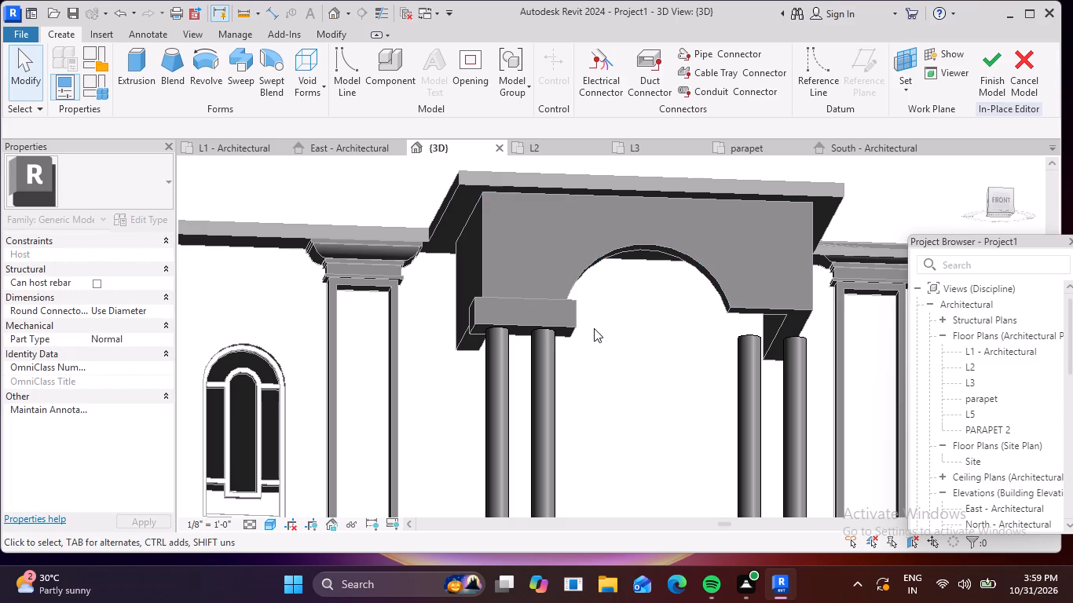
Rotate the four copied mouldings partway up the column shafts by 180° in the new work plane, turning them upside down.
scroll(655, 377, "down", 2)
middle_click_drag(654, 393, 654, 280)
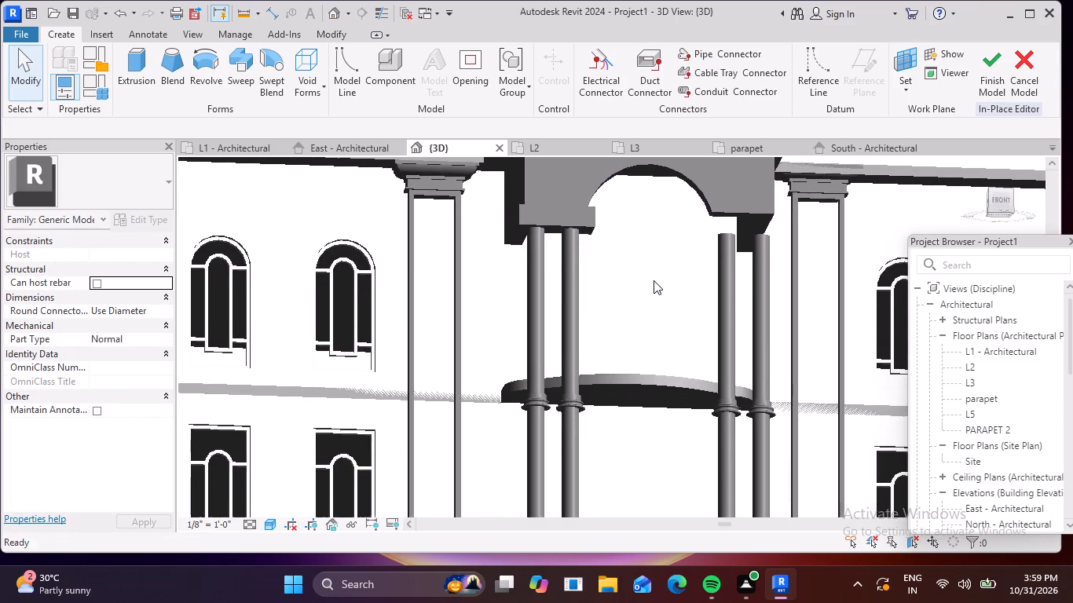
scroll(544, 405, "up", 4, "ctrl")
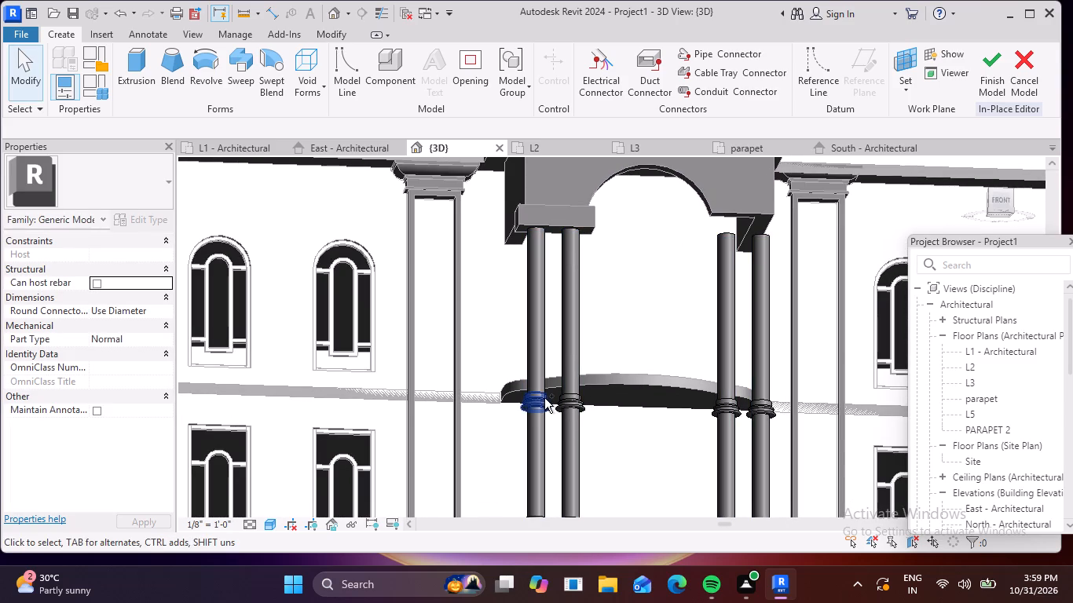
scroll(547, 400, "up", 4, "ctrl")
scroll(547, 399, "up", 3)
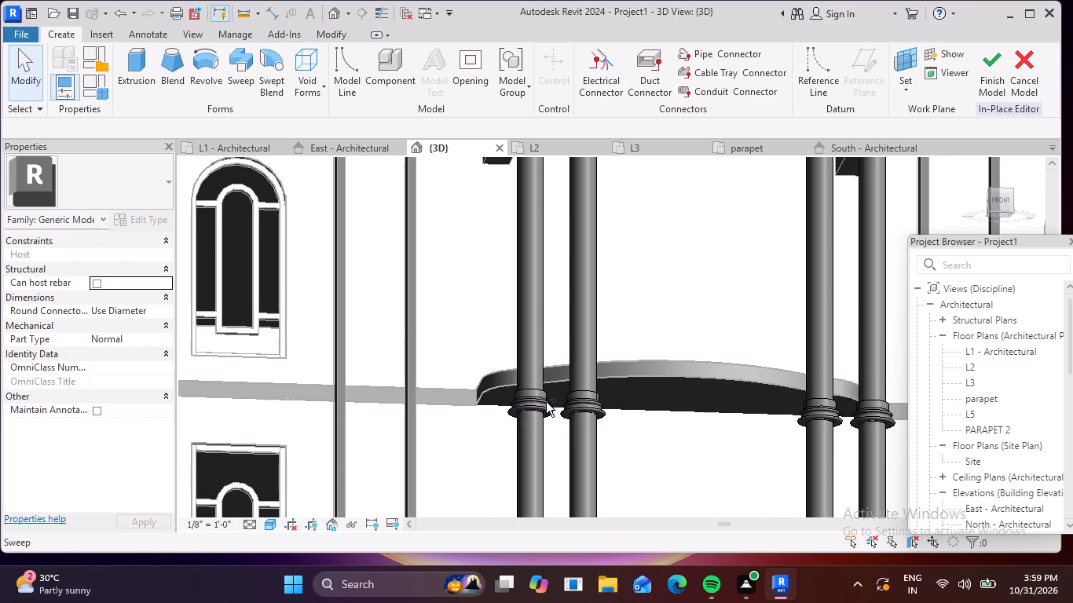
left_click(545, 405, "ctrl")
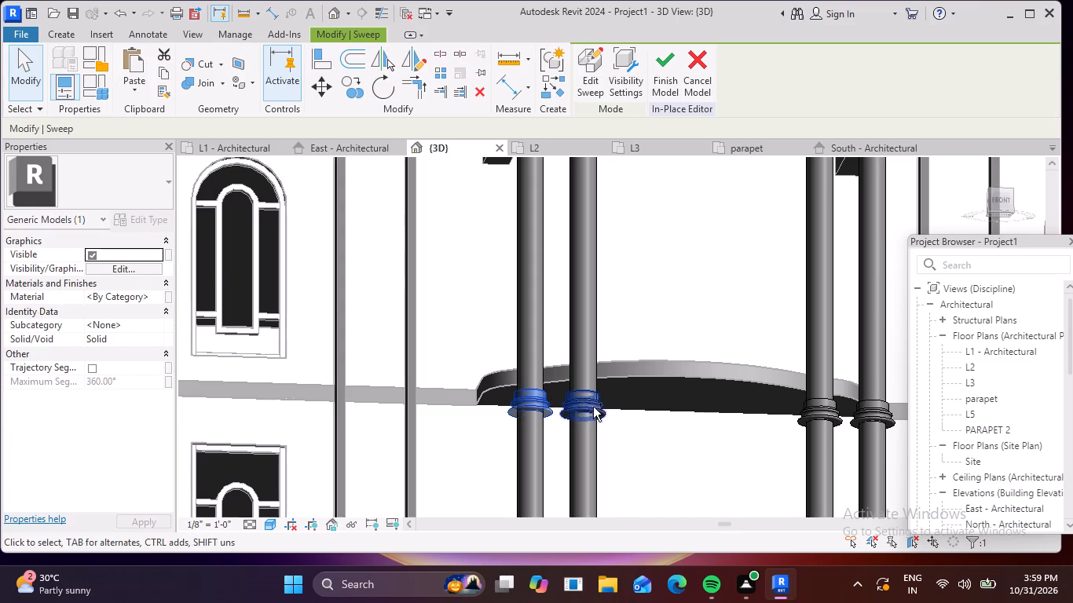
left_click(604, 409, "ctrl")
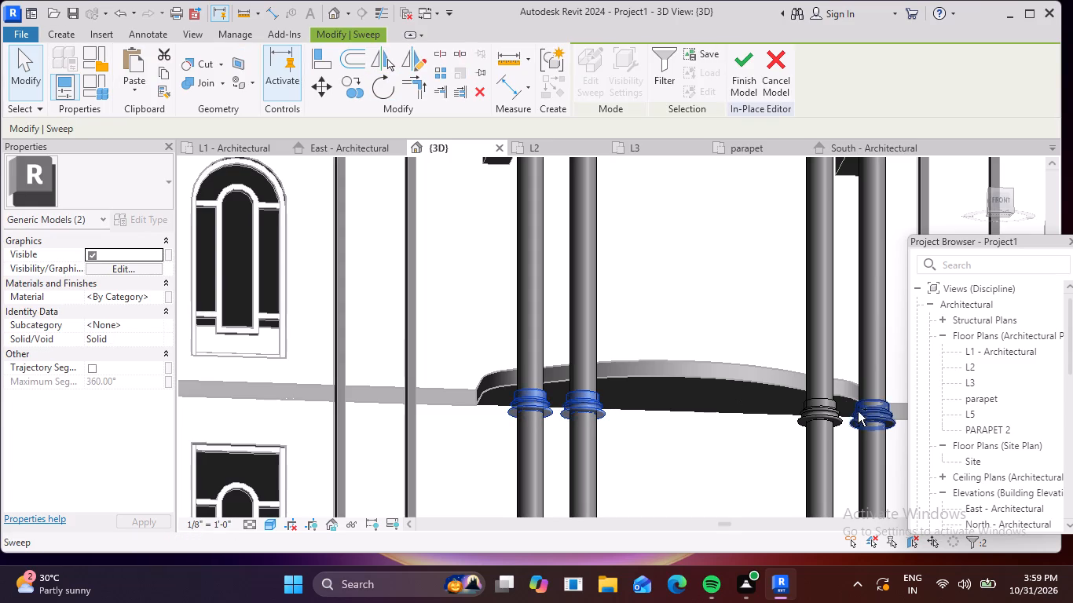
left_click(841, 417, "ctrl")
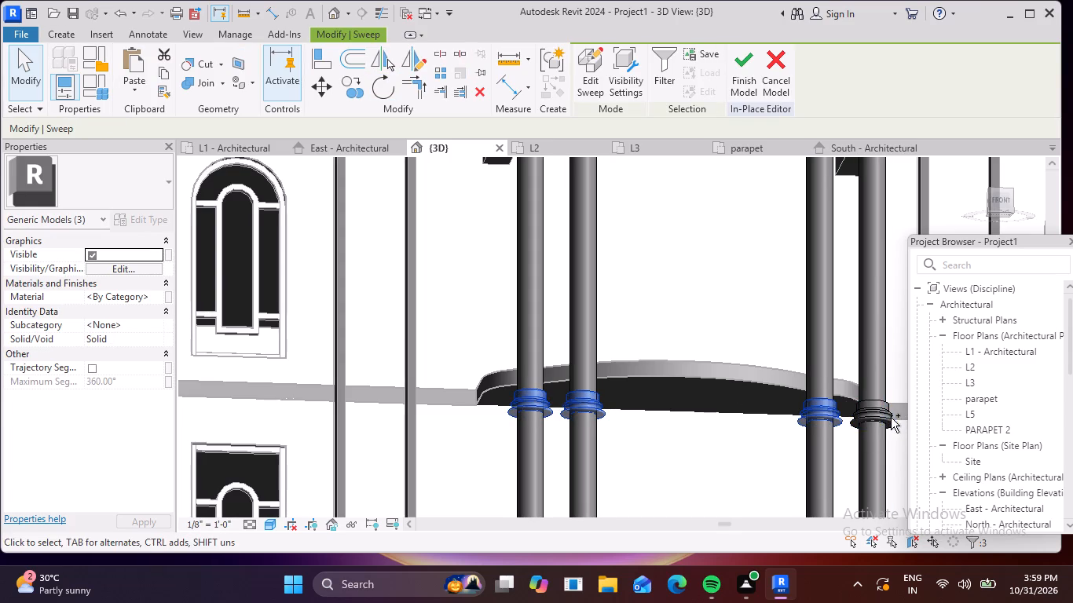
left_click(891, 418, "ctrl")
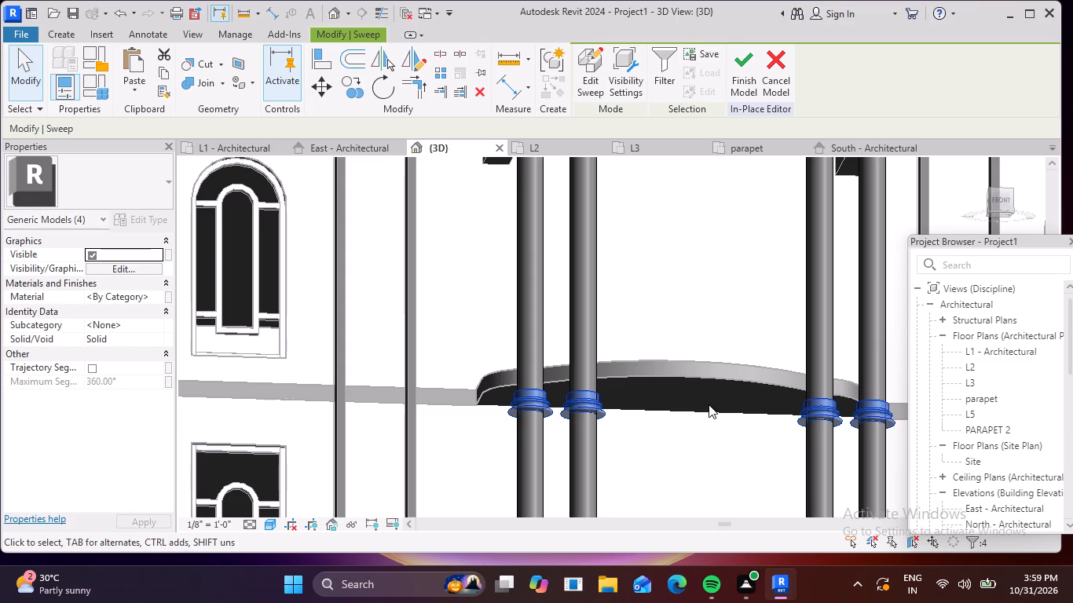
middle_click_drag(745, 332, 728, 360)
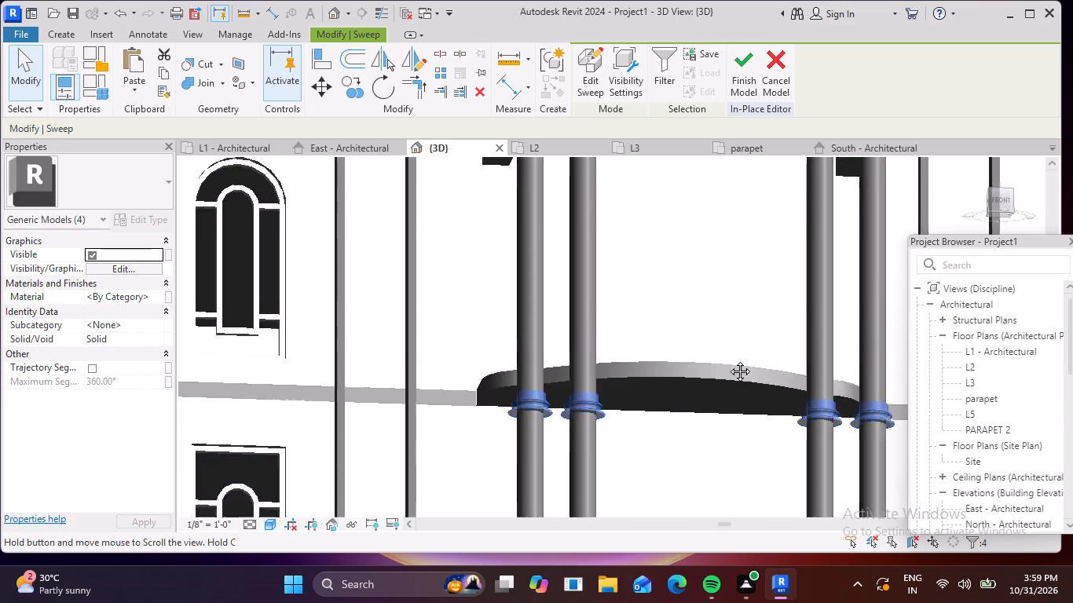
middle_click_drag(728, 360, 690, 421)
scroll(669, 389, "down", 3)
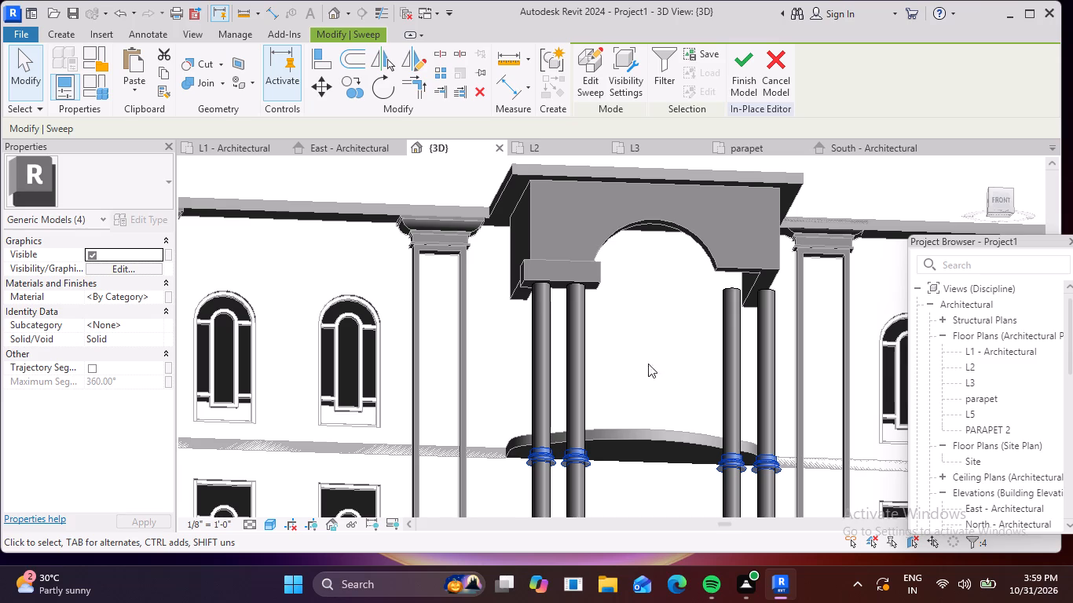
left_click(375, 92)
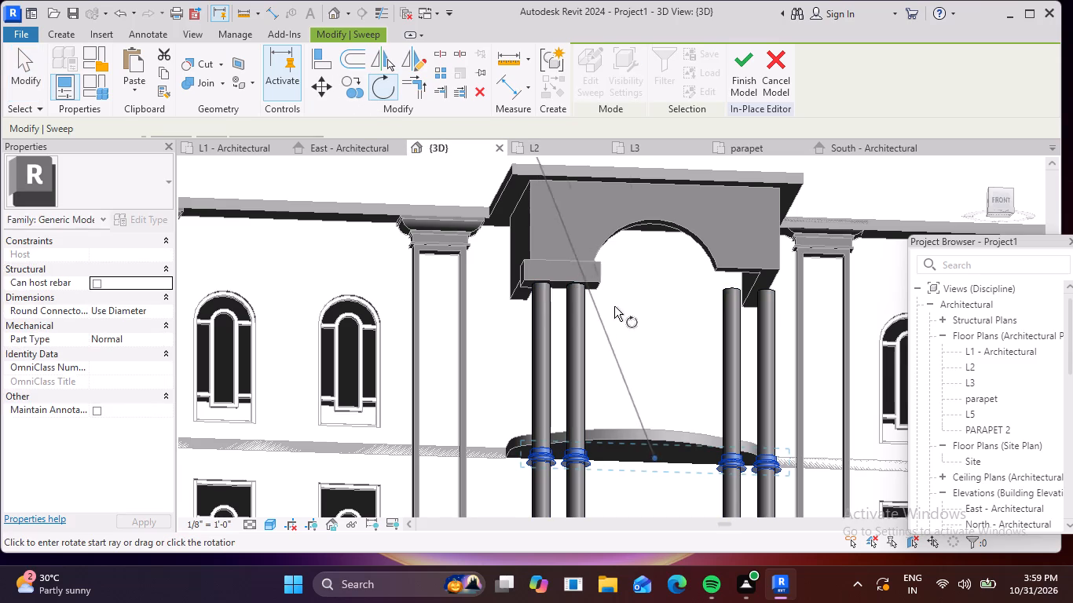
left_click(661, 282)
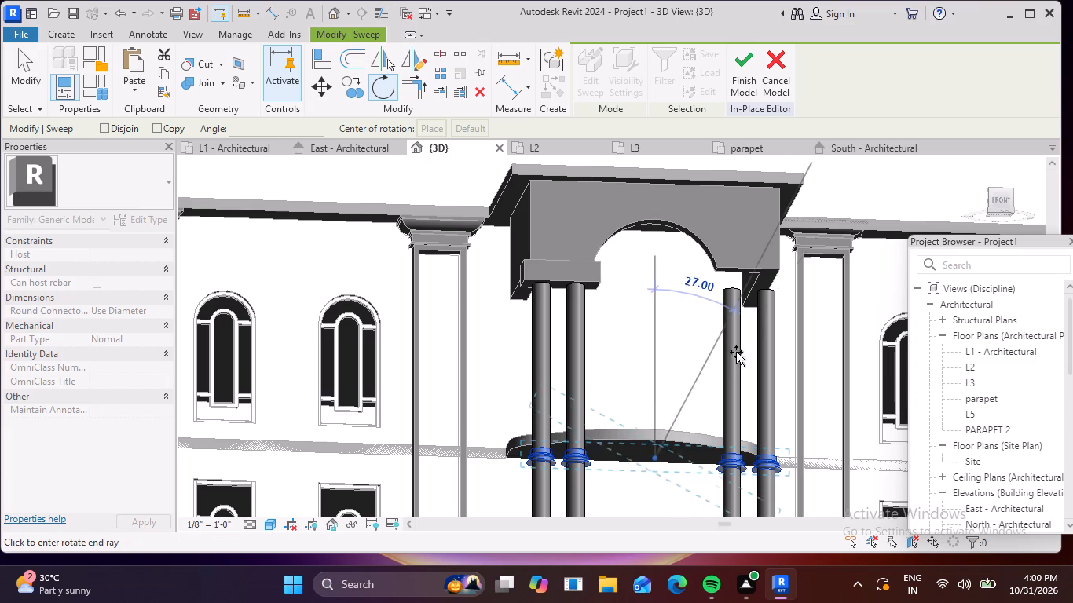
scroll(737, 370, "down", 2)
middle_click_drag(728, 386, 633, 240)
middle_click_drag(577, 324, 551, 448)
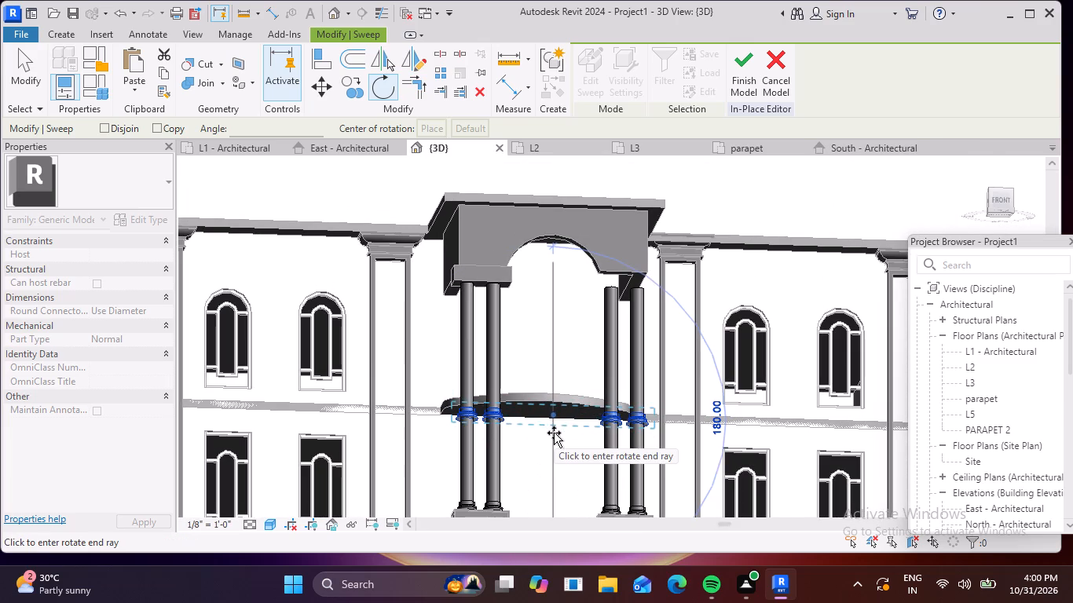
left_click(554, 433)
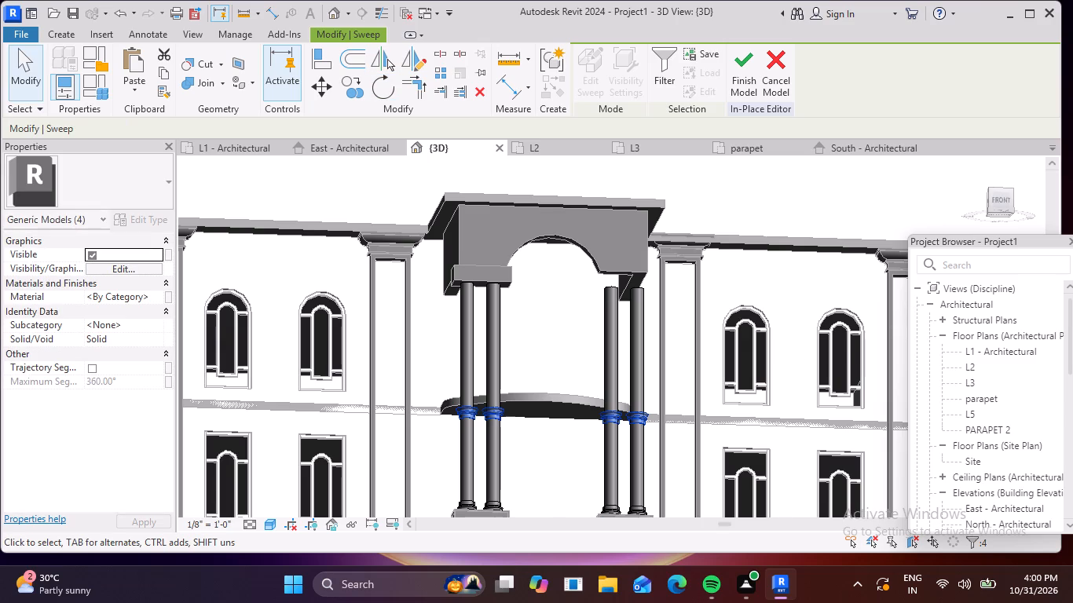
Copy the four inverted mouldings vertically to the column tops, from their upper edge to the underside of the block beneath the arch.
left_click(1002, 203)
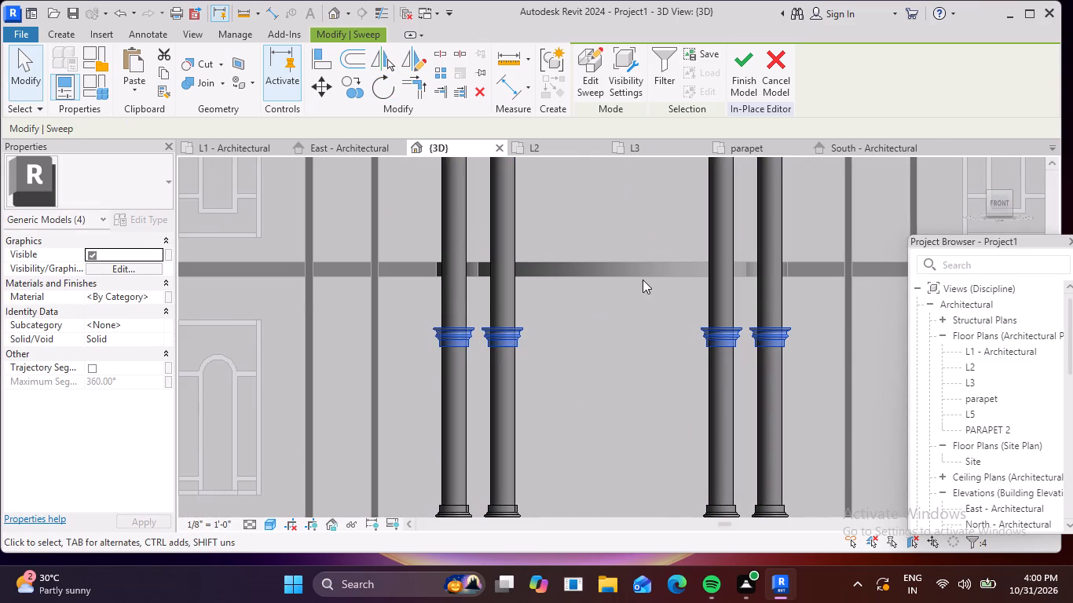
middle_click_drag(652, 294, 659, 334)
left_click(346, 82)
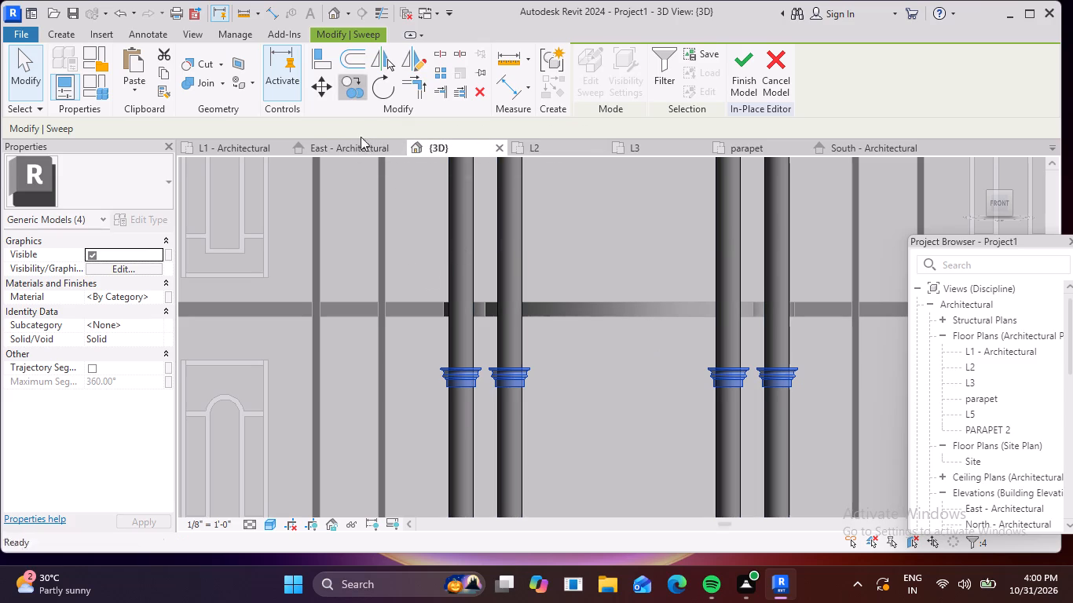
scroll(492, 374, "up", 6)
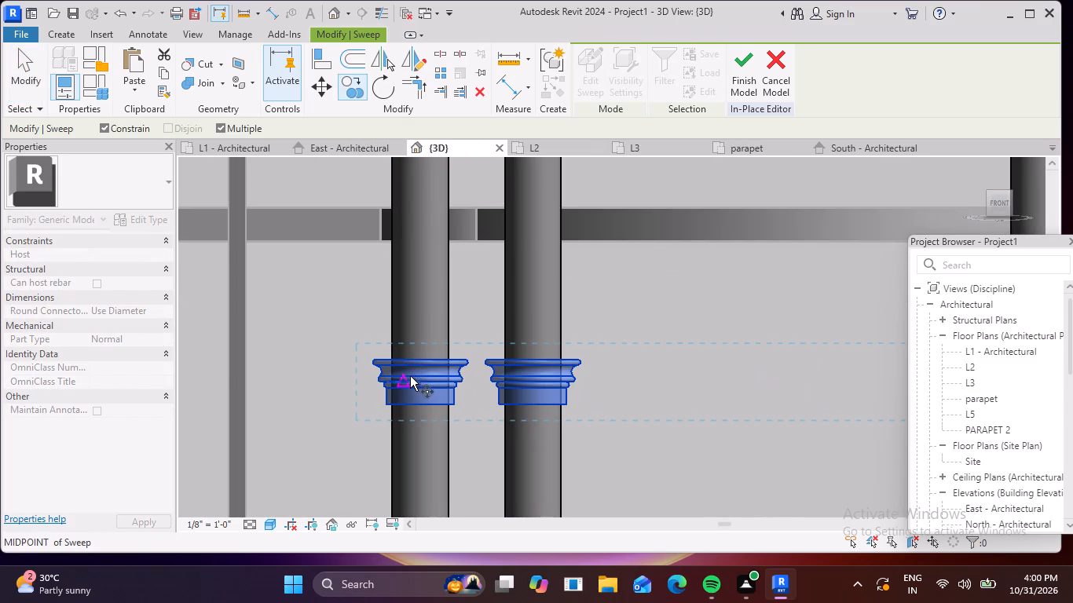
left_click(419, 359)
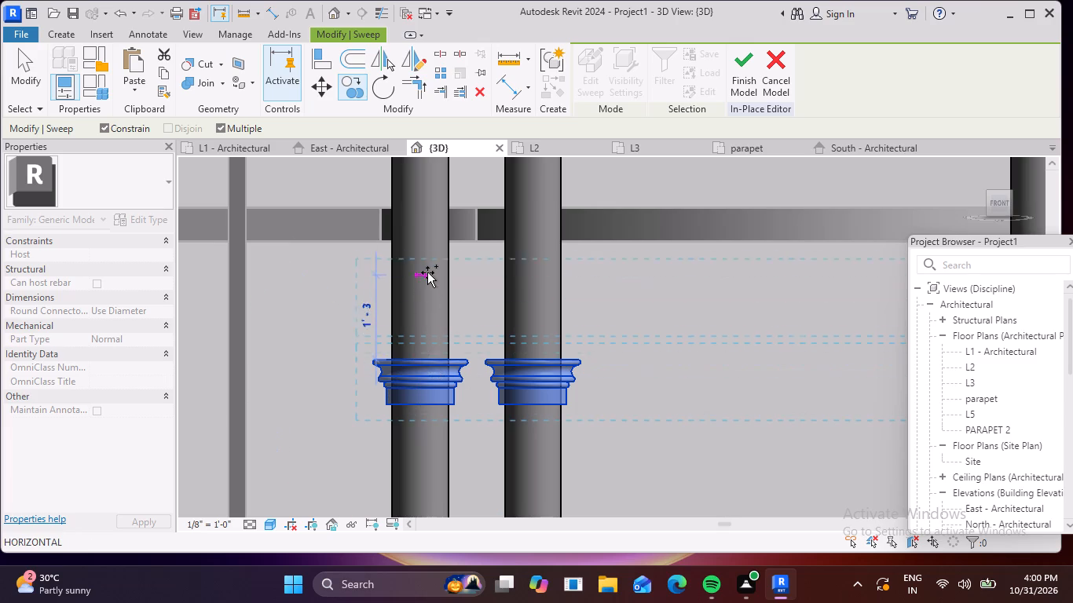
scroll(427, 261, "down", 3)
middle_click_drag(430, 261, 448, 401)
scroll(466, 272, "down", 1)
middle_click_drag(468, 288, 458, 461)
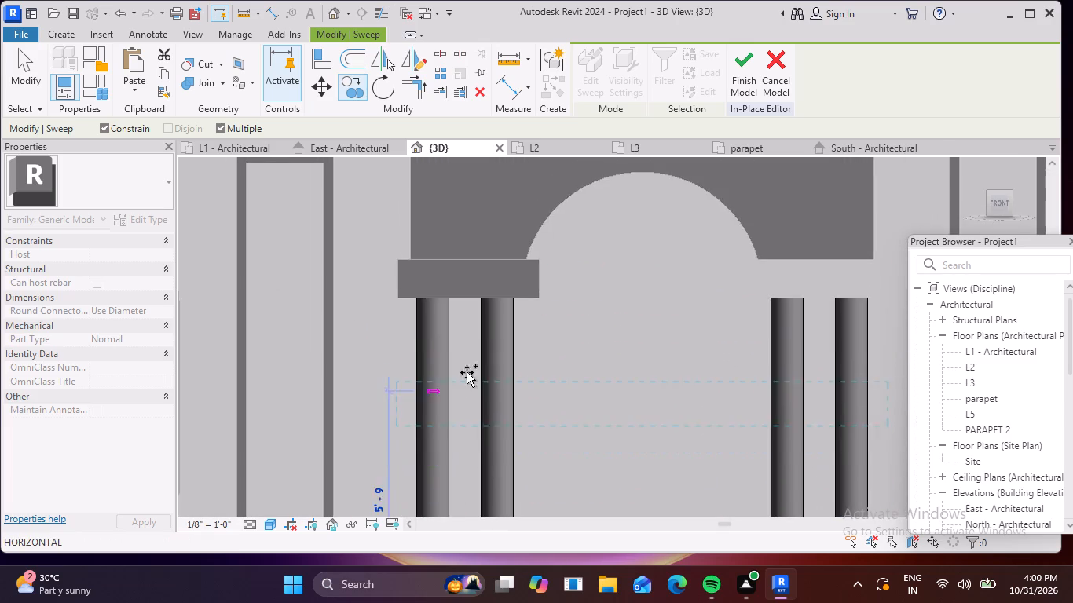
scroll(451, 310, "up", 12)
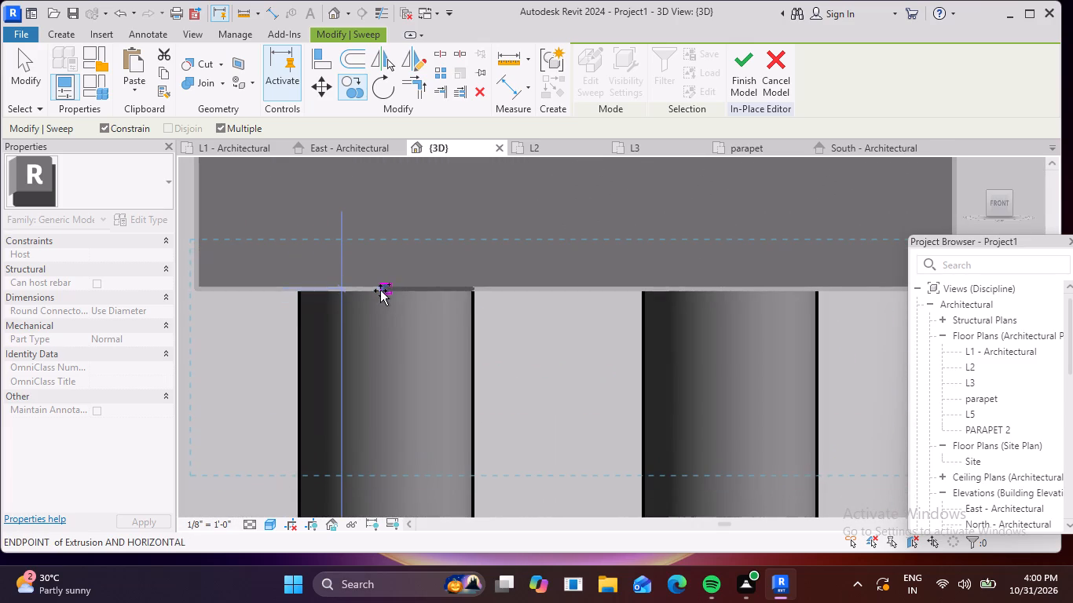
left_click(385, 287)
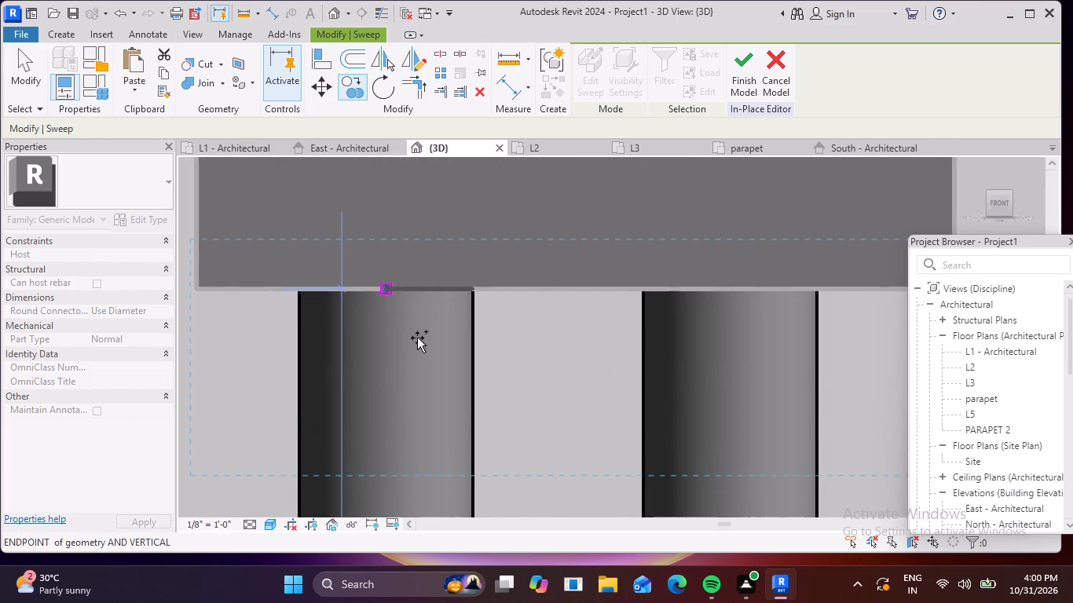
Examine the inverted capitals at the tops of the four porch columns from the front, below and the side, including the blocks beneath the arch.
key("Escape")
scroll(442, 378, "down", 4)
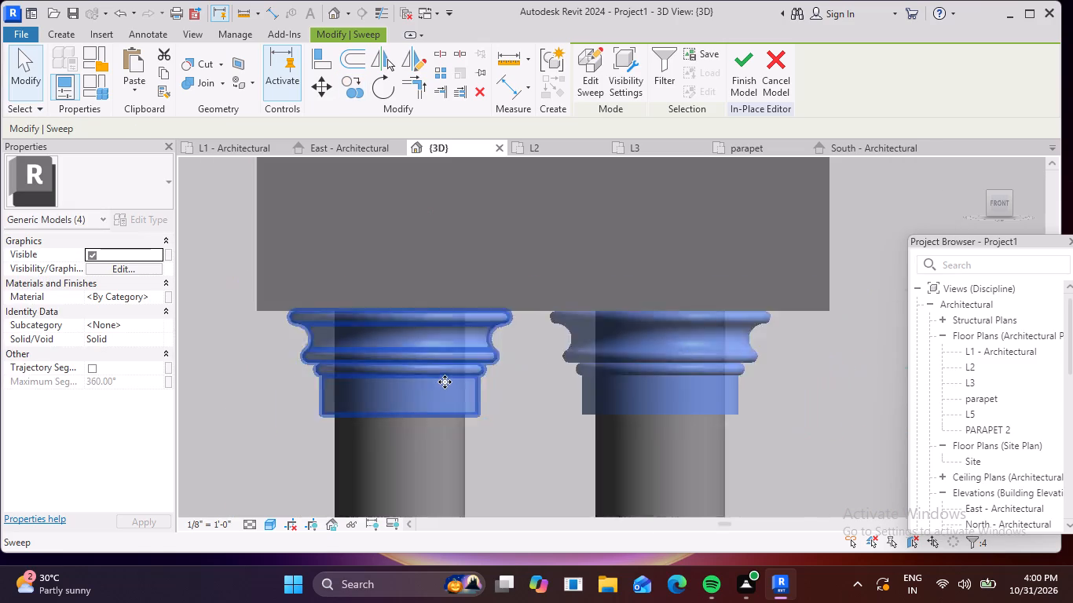
scroll(445, 382, "down", 7)
scroll(572, 397, "down", 3)
key("Escape")
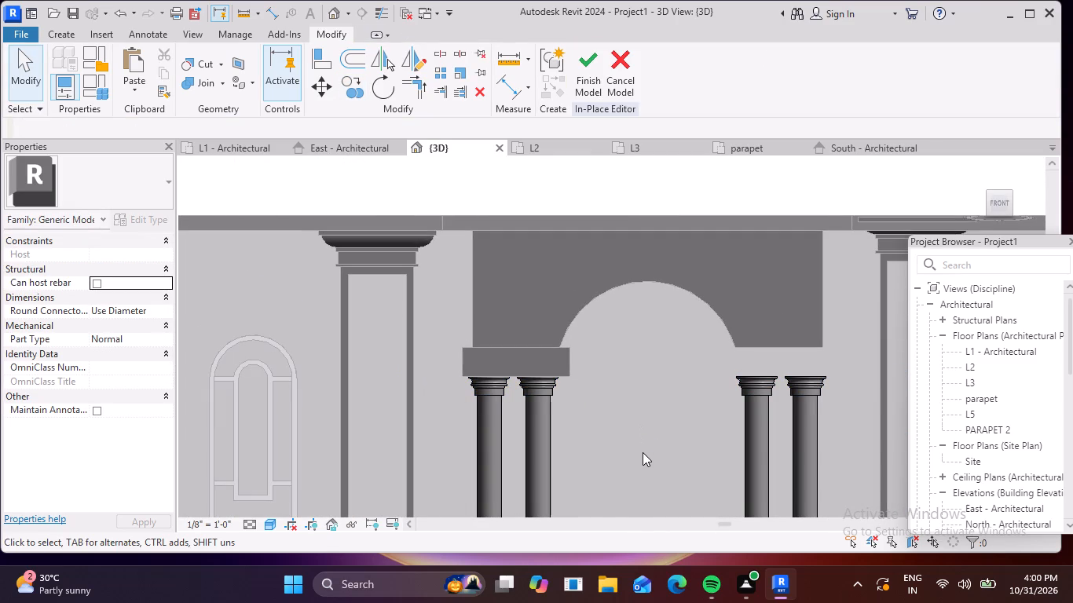
middle_click_drag(642, 452, 635, 243, "shift")
middle_click_drag(642, 395, 580, 370, "shift")
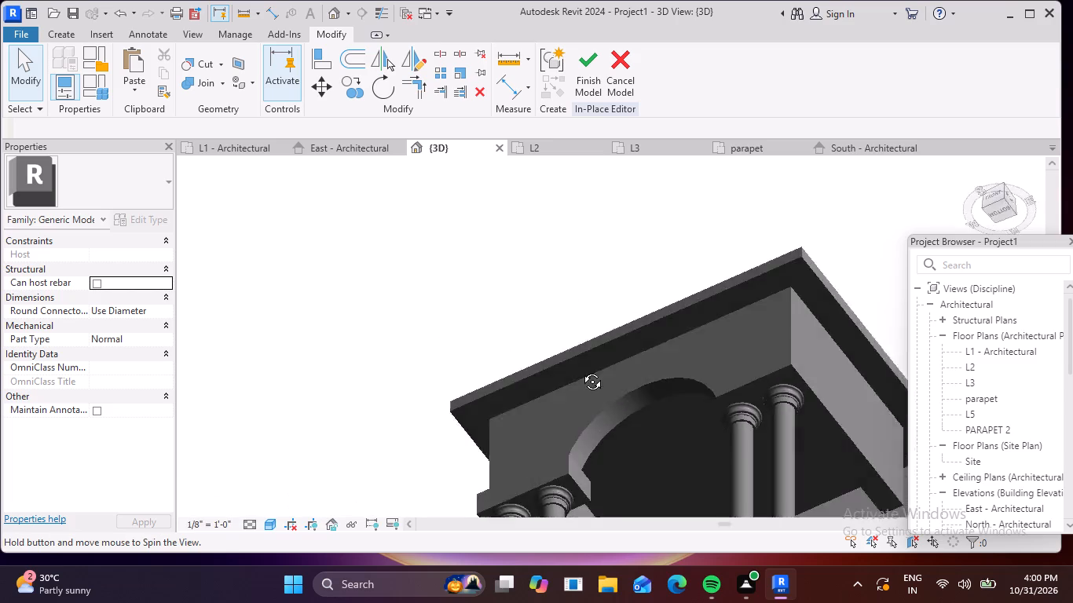
middle_click_drag(580, 370, 413, 380, "shift")
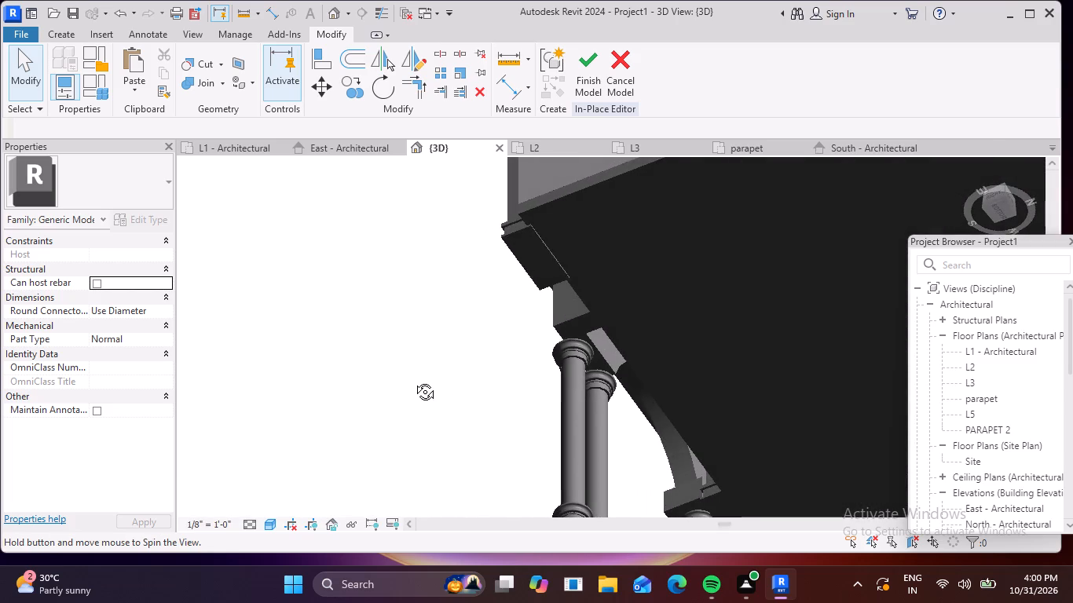
middle_click_drag(413, 380, 419, 378, "shift")
middle_click_drag(511, 409, 503, 315)
middle_click_drag(504, 315, 676, 351, "shift")
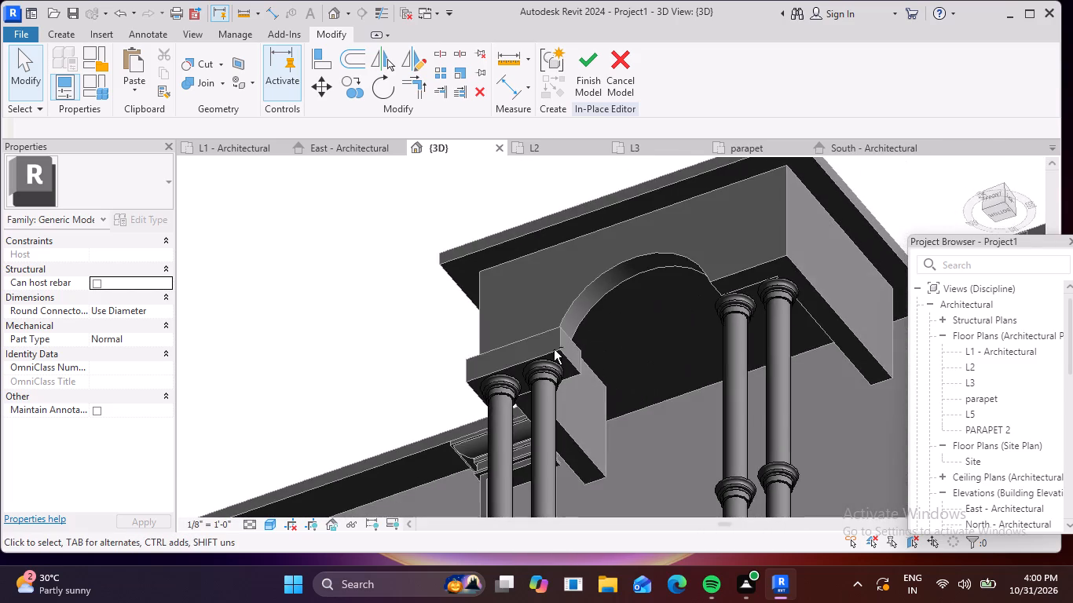
middle_click_drag(558, 350, 637, 371, "shift")
scroll(629, 346, "down", 3)
middle_click_drag(629, 345, 621, 386, "shift")
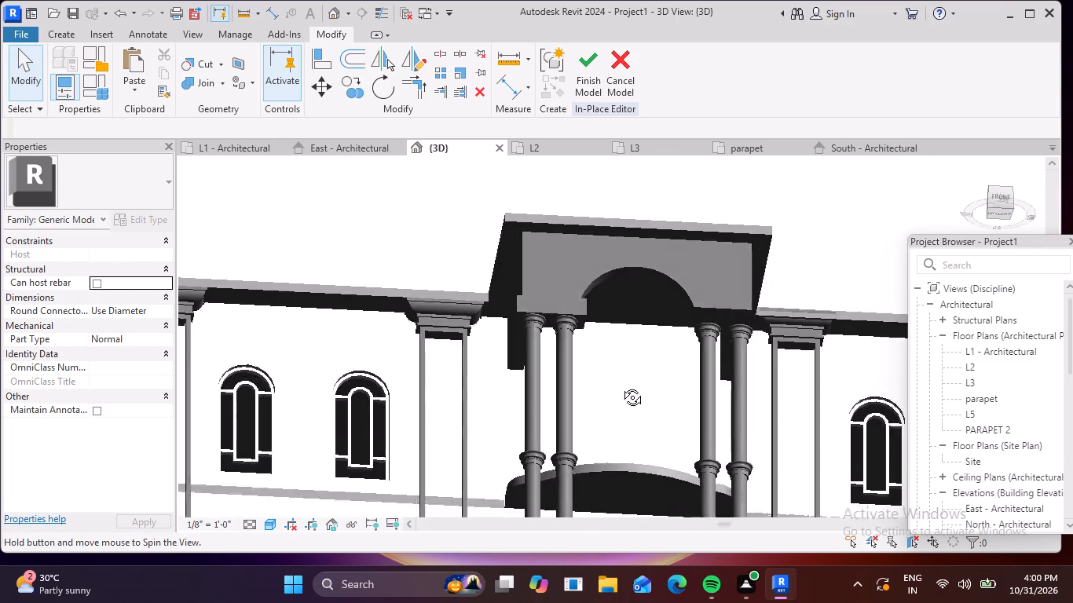
middle_click_drag(621, 386, 623, 466, "shift")
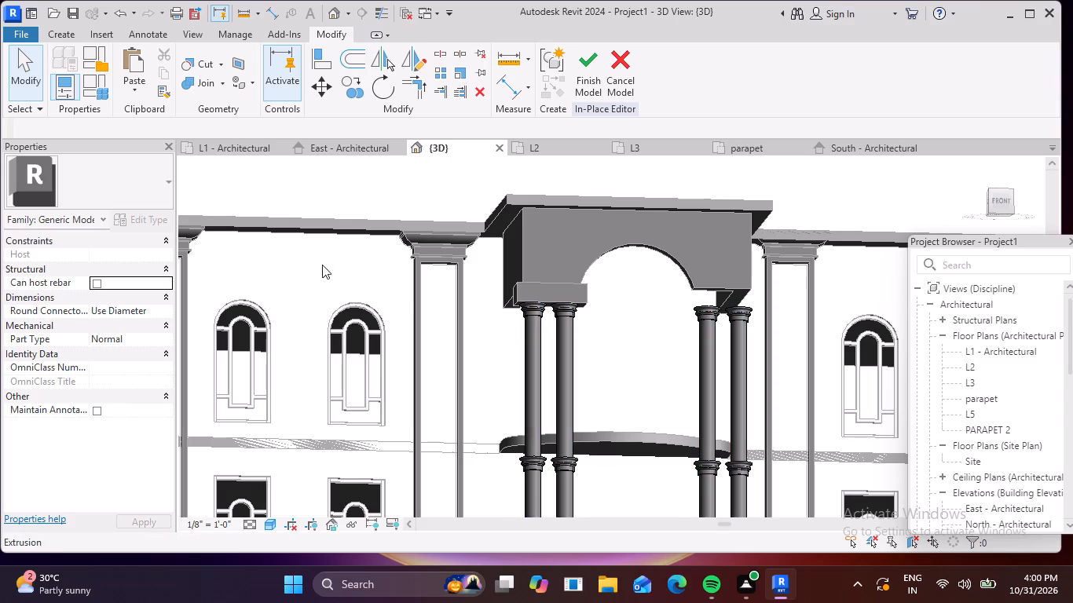
key("Escape")
scroll(580, 289, "up", 1)
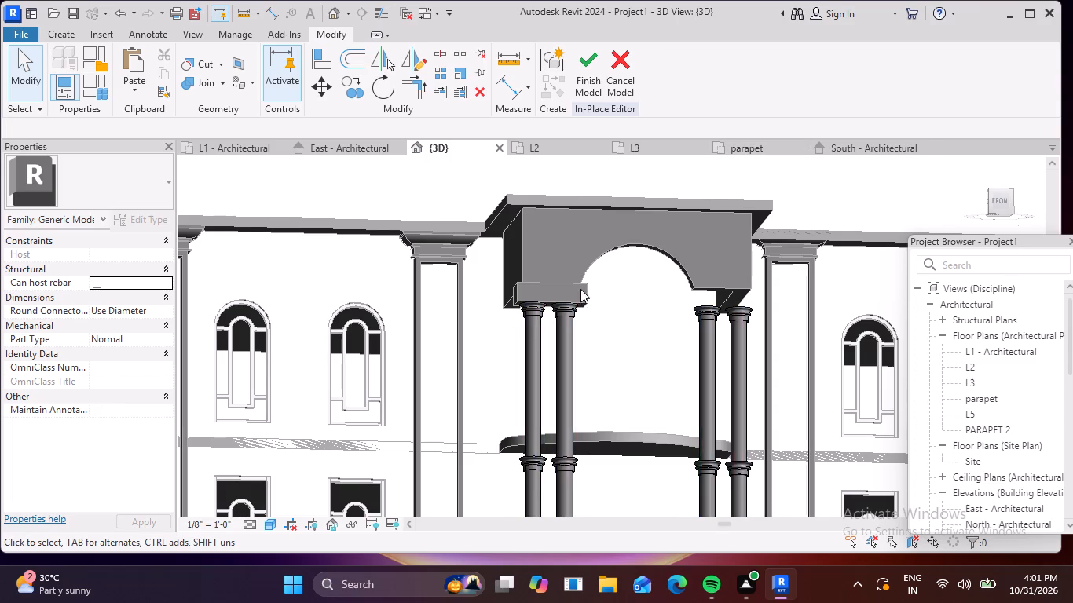
scroll(580, 289, "up", 1)
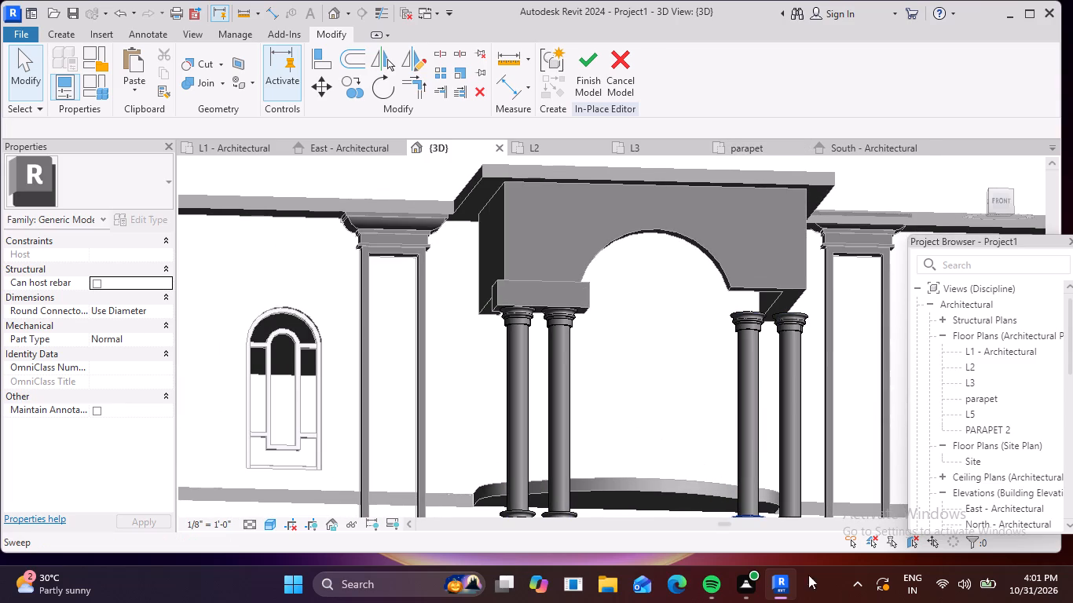
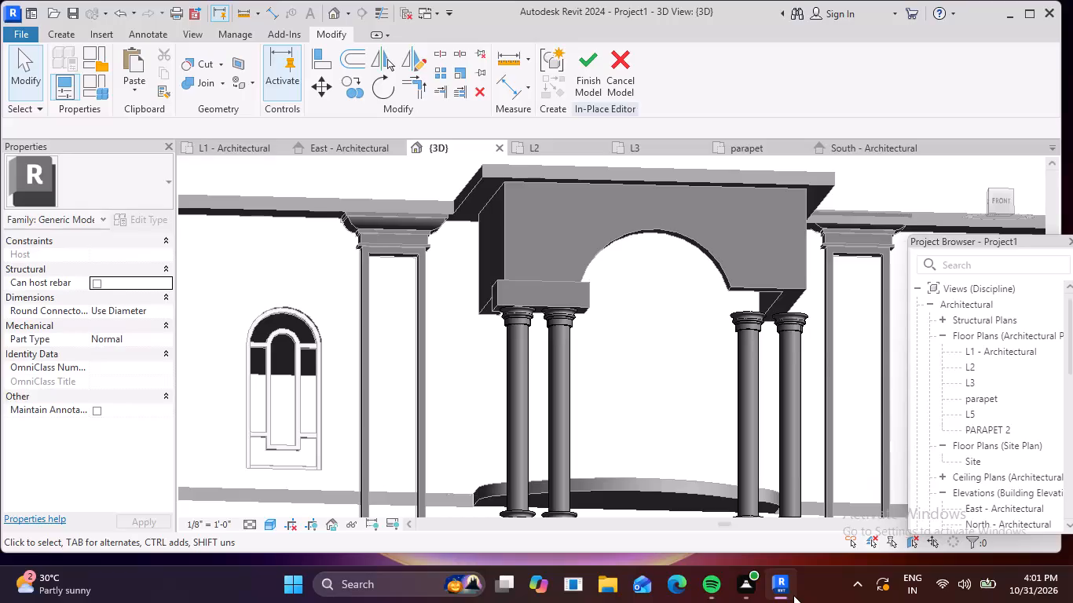
Examine the porch columns with their base, mid-shaft and capital mouldings from below, above and the side, including the block beneath the arch.
scroll(754, 431, "down", 2)
middle_click_drag(734, 456, 694, 424)
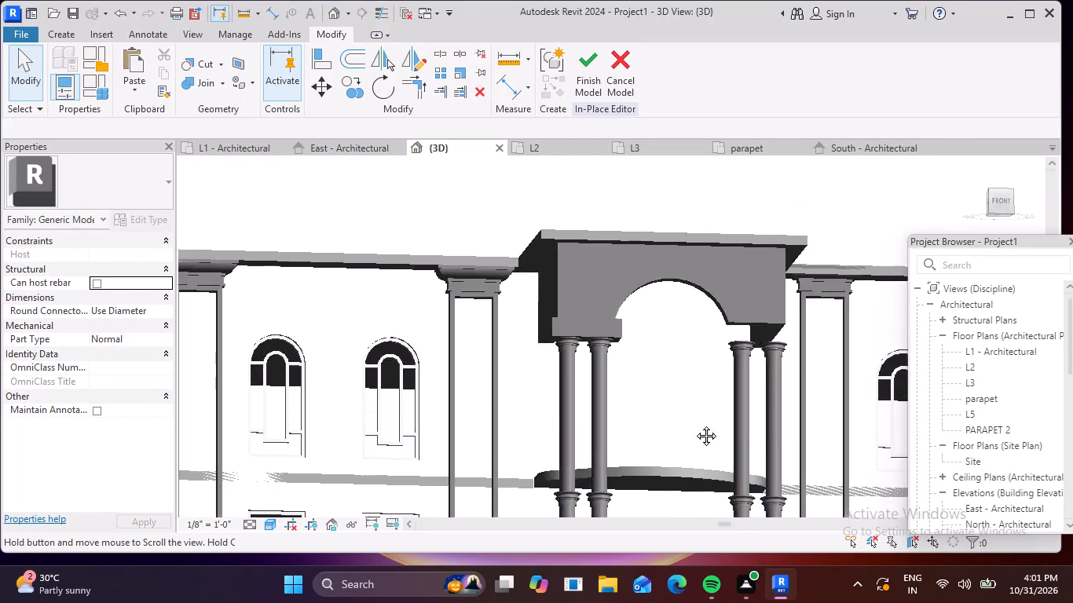
middle_click_drag(694, 424, 637, 265)
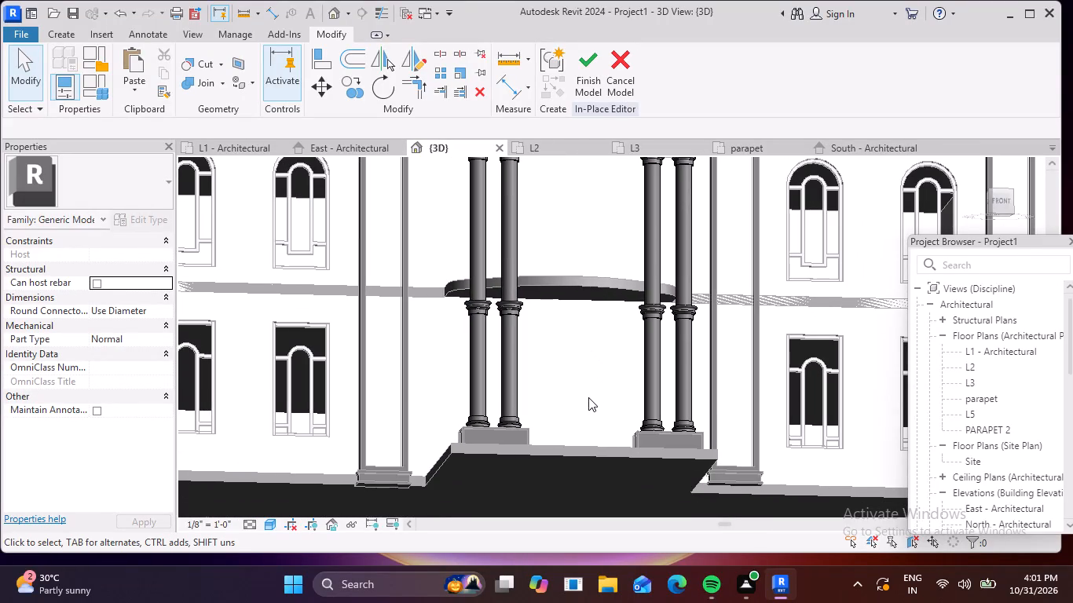
middle_click_drag(595, 391, 585, 422, "shift")
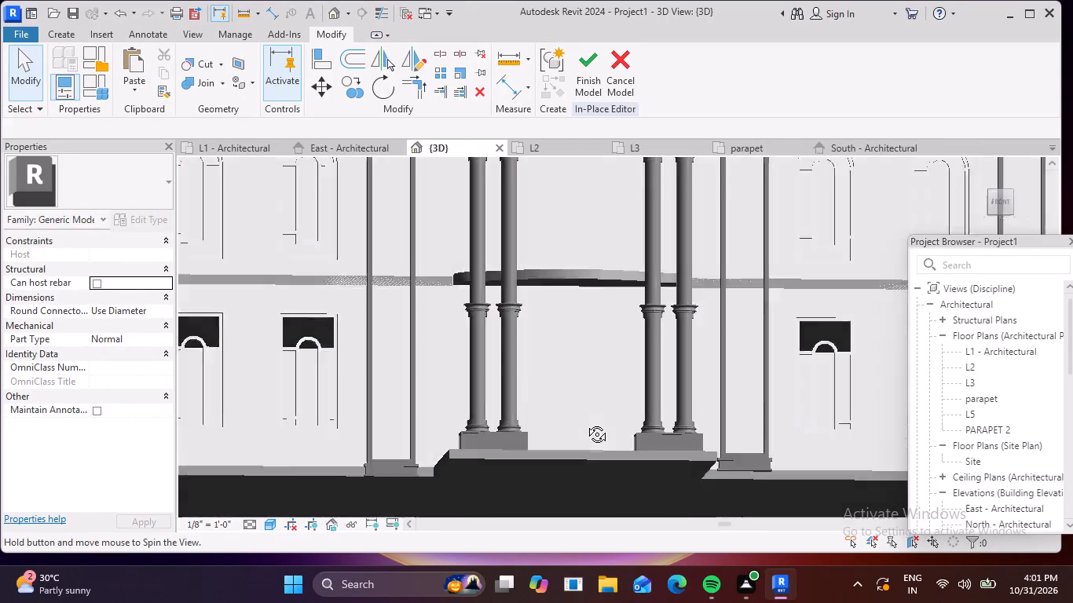
middle_click_drag(585, 422, 590, 551, "shift")
scroll(553, 380, "down", 1)
middle_click_drag(547, 394, 552, 404)
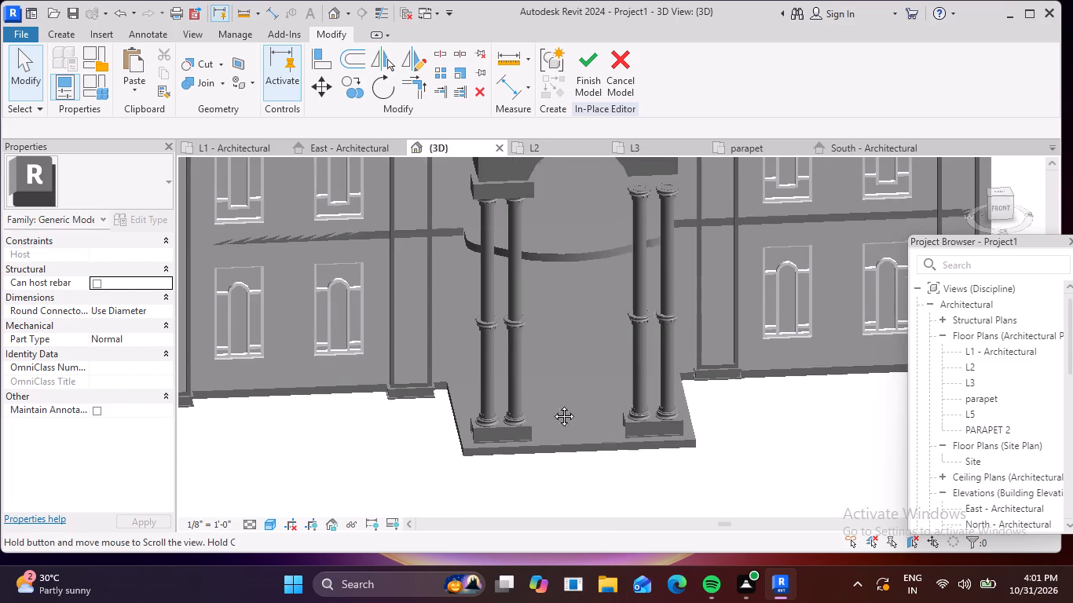
middle_click_drag(552, 404, 547, 441)
middle_click_drag(541, 435, 560, 295, "shift")
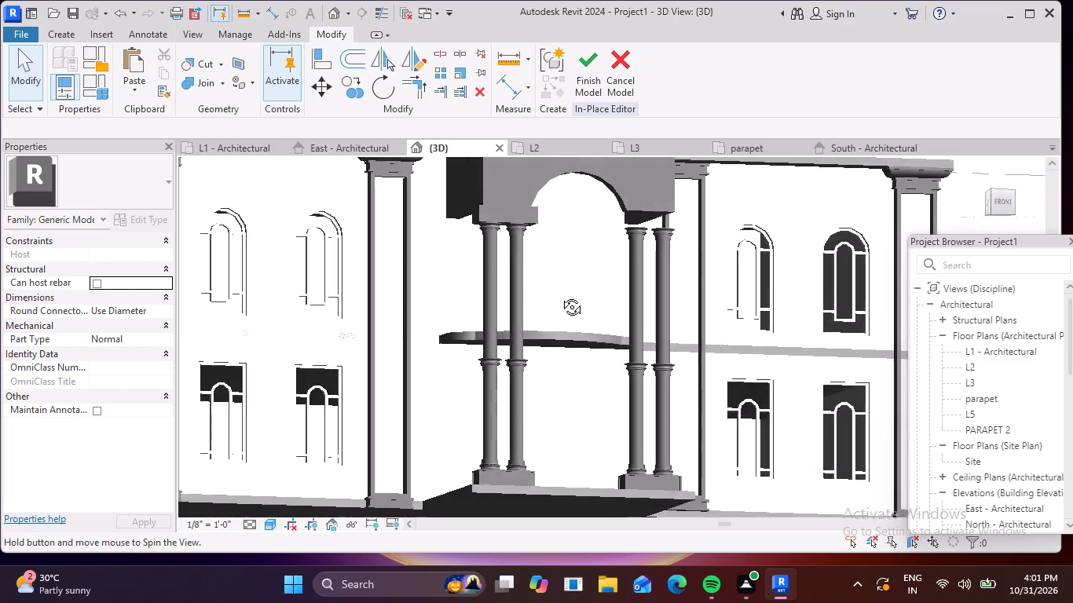
middle_click_drag(560, 295, 401, 308, "shift")
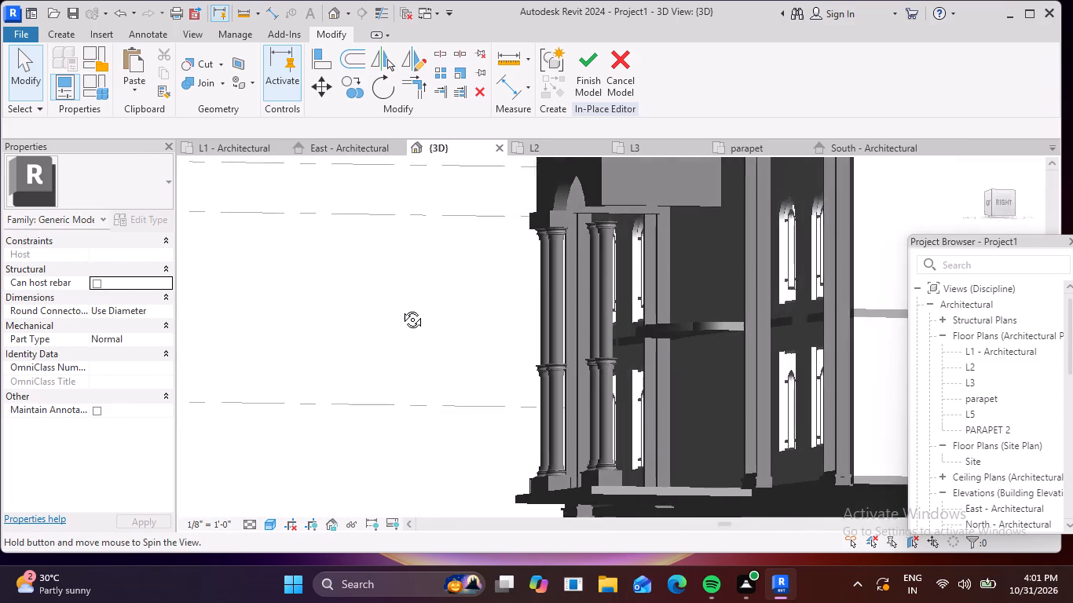
middle_click_drag(401, 308, 559, 365, "shift")
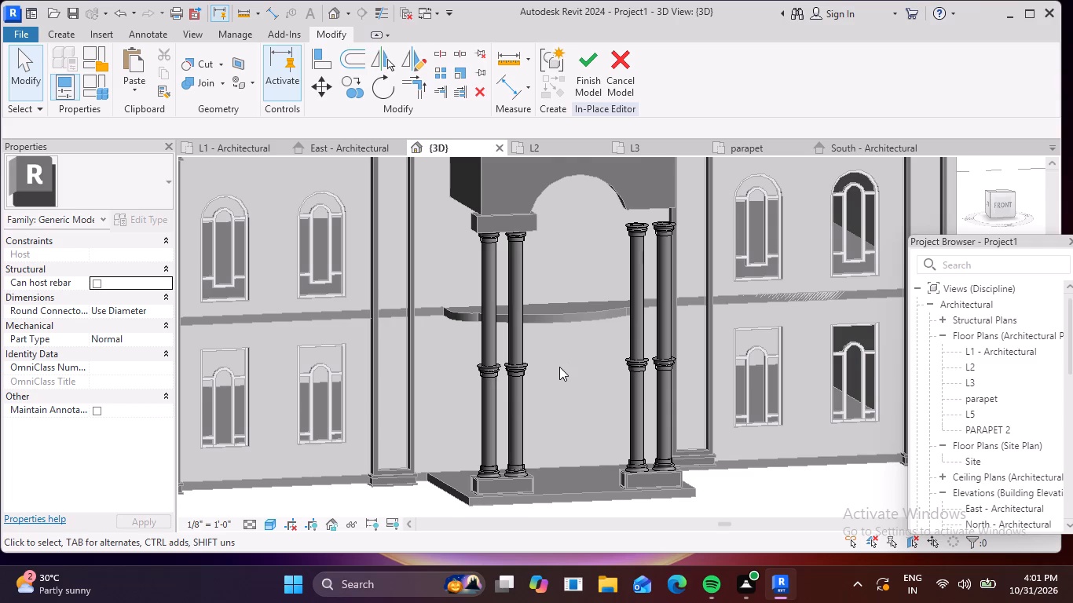
key("Escape")
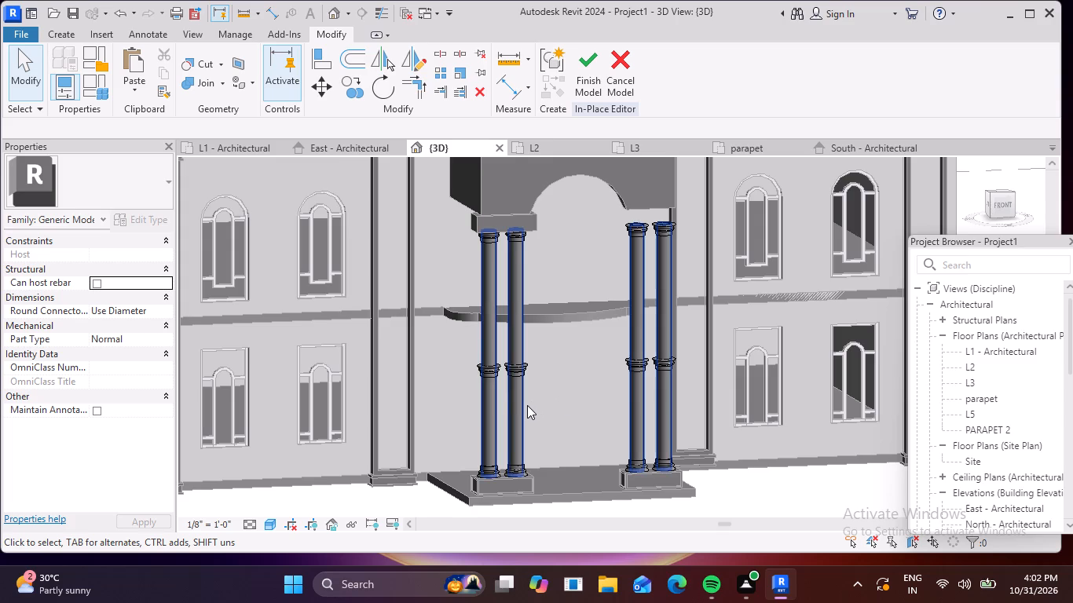
scroll(520, 212, "up", 3)
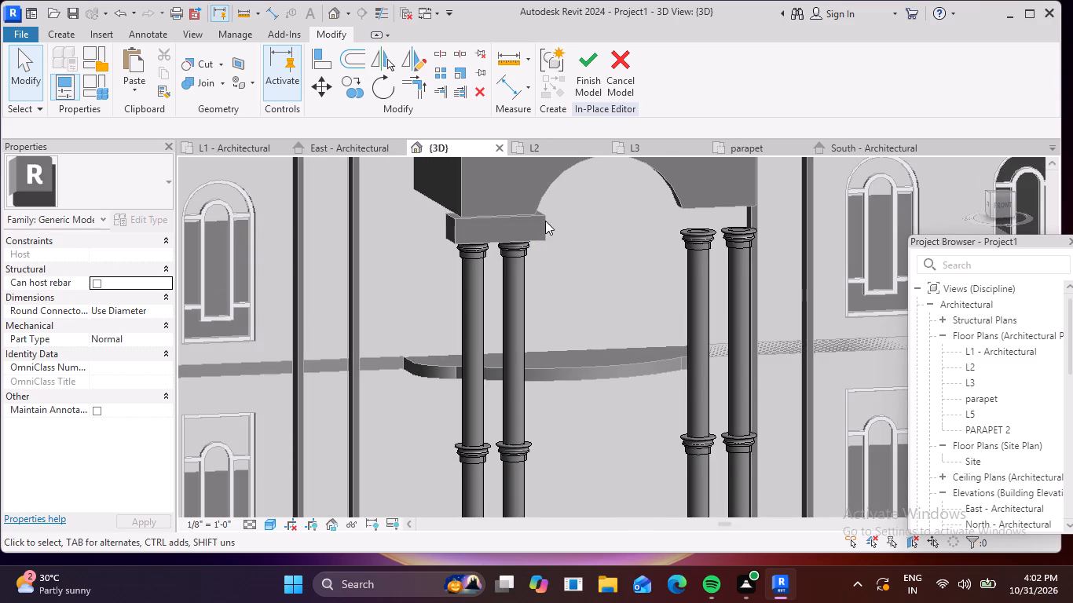
scroll(545, 217, "up", 4)
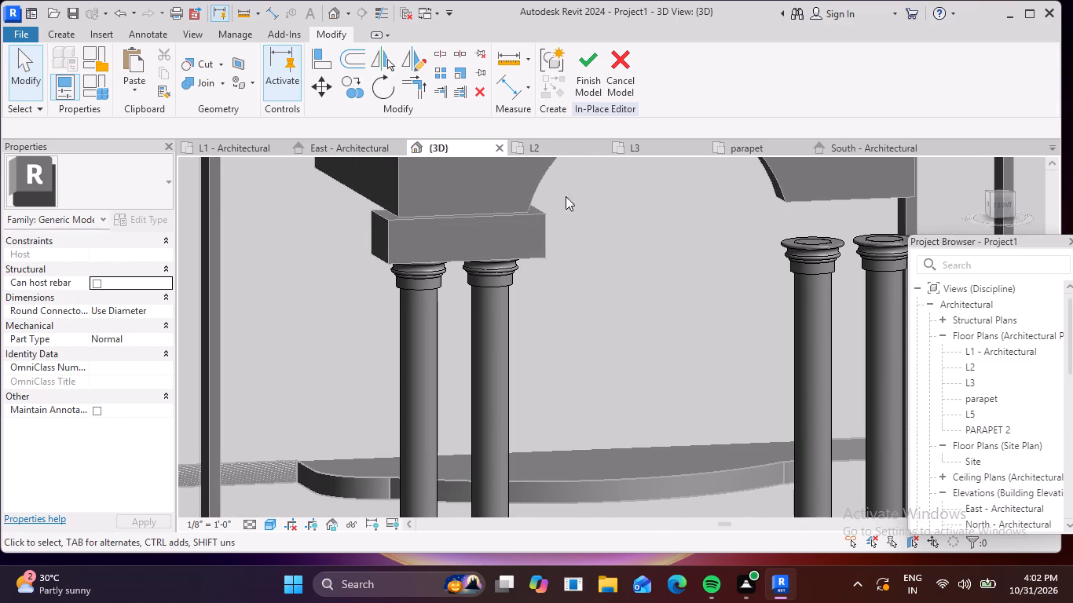
scroll(594, 216, "down", 3)
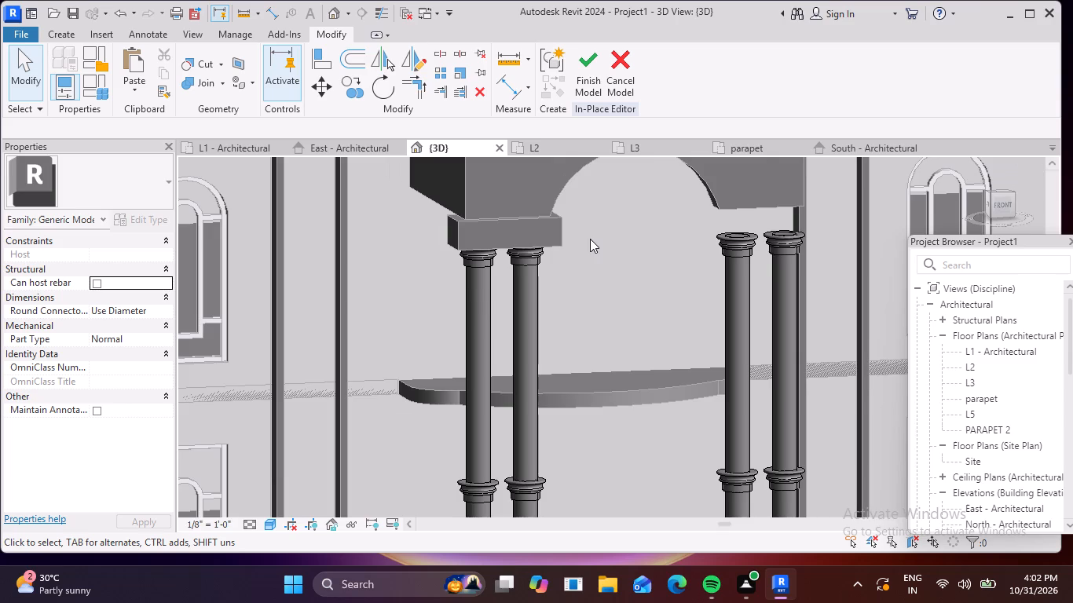
scroll(588, 275, "down", 3)
middle_click_drag(607, 278, 596, 323)
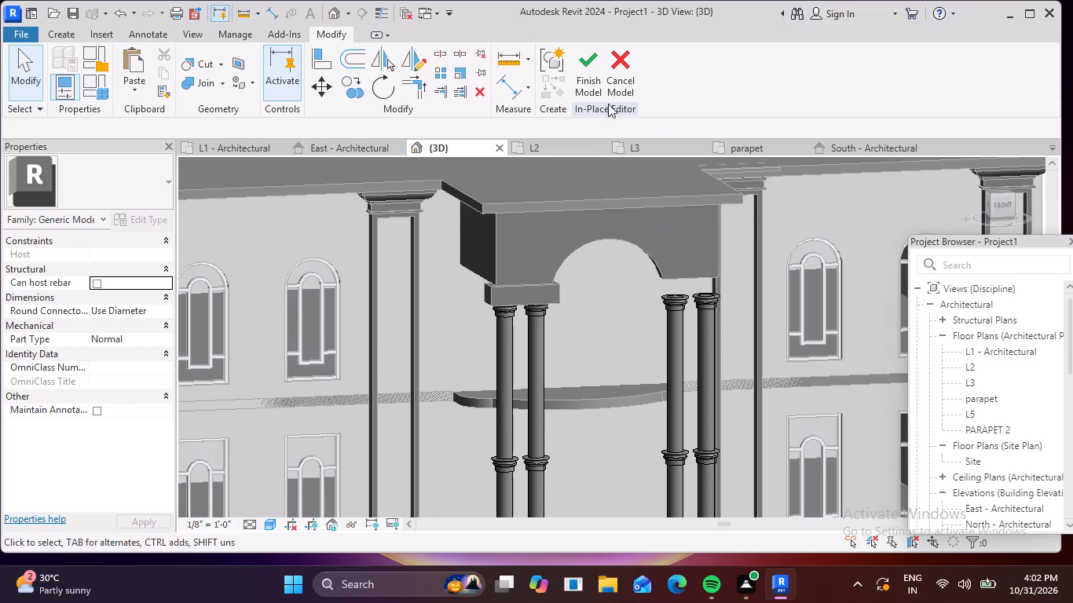
Finish the in-place model of the porch columns and their mouldings.
left_click(589, 68)
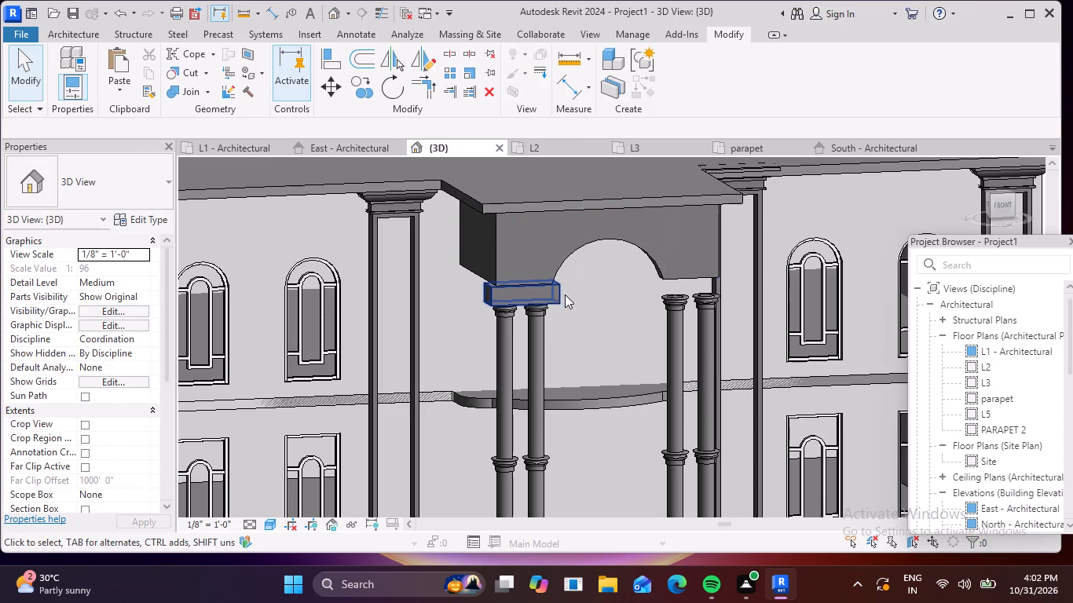
Edit the block beneath the arch in place and copy it horizontally about 9 feet onto the other pair of columns, under the arched wall.
left_click(555, 296)
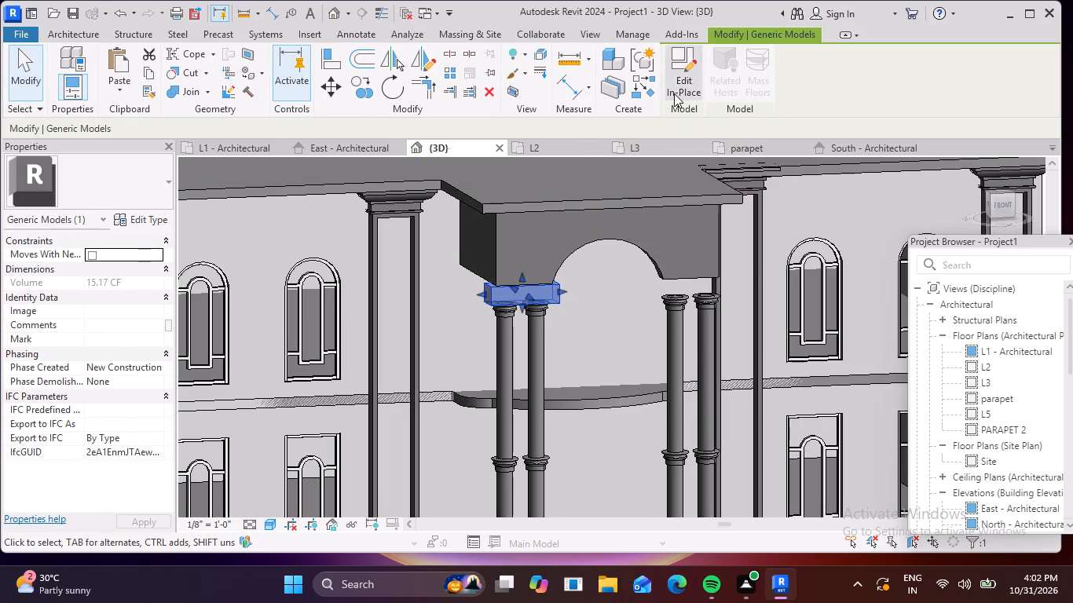
left_click(678, 75)
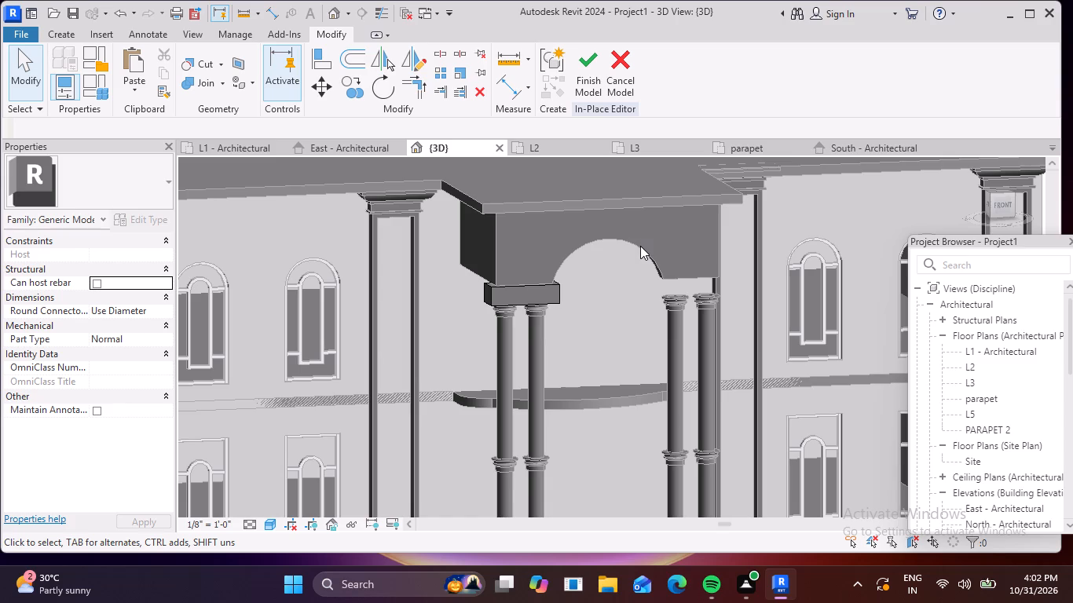
left_click(523, 297)
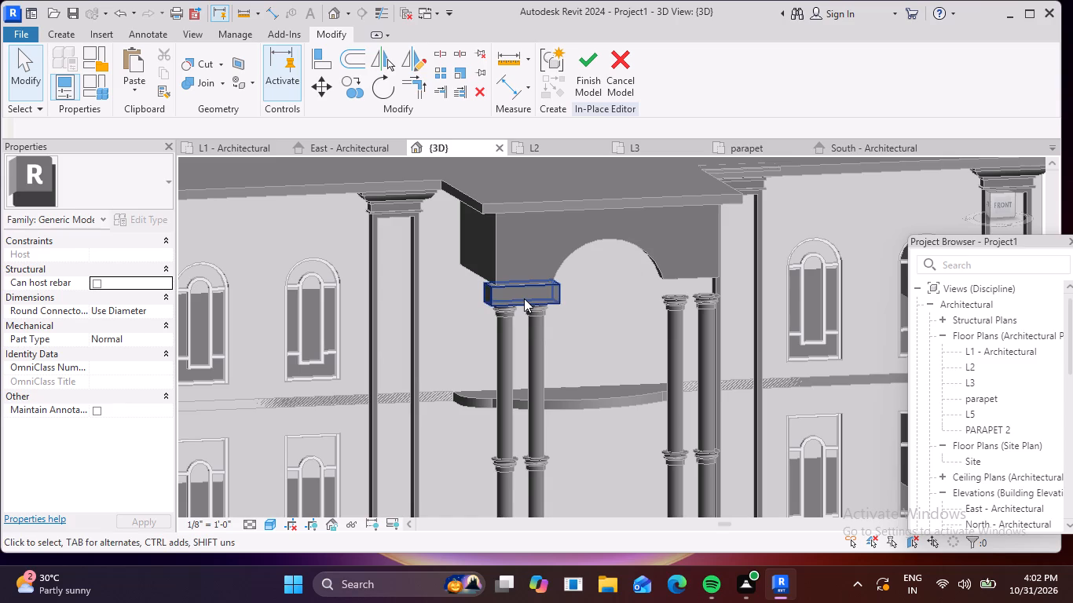
left_click(524, 298)
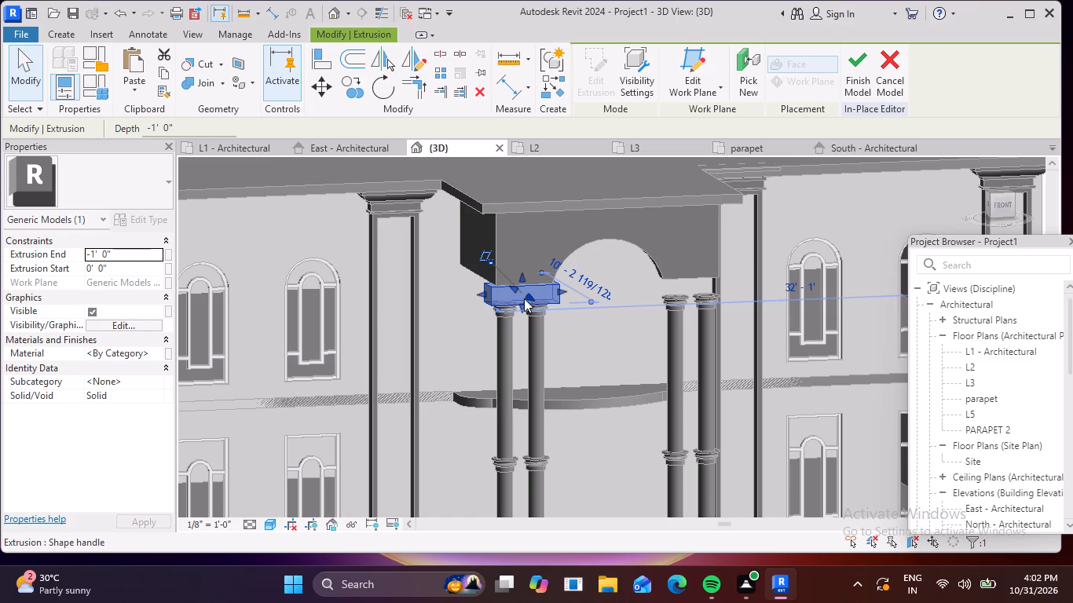
left_click(1000, 208)
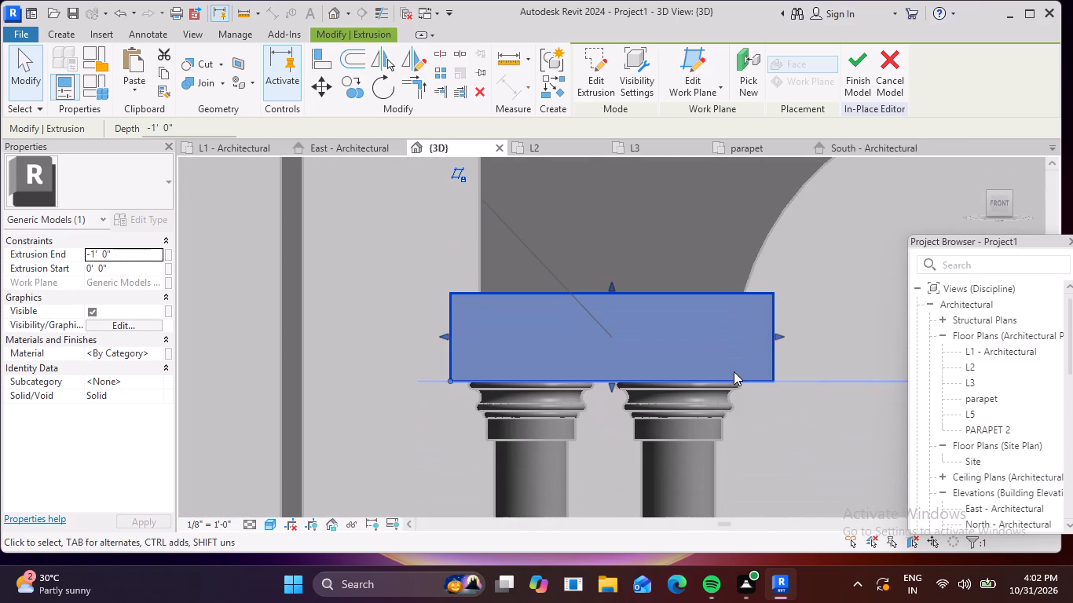
scroll(683, 344, "down", 5)
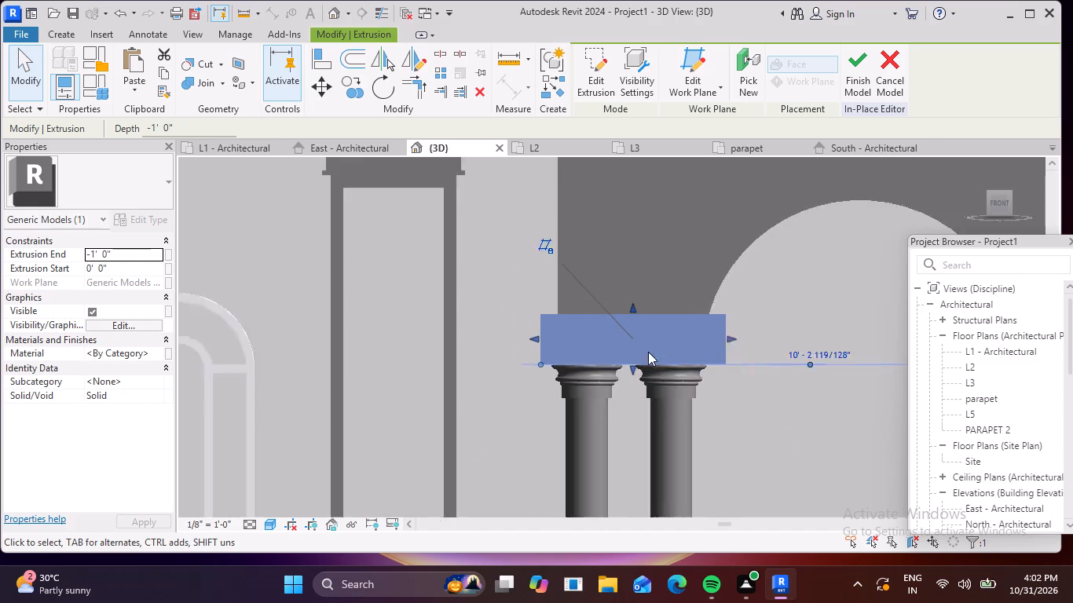
scroll(672, 365, "down", 1)
middle_click_drag(672, 369, 342, 346)
scroll(672, 369, "down", 1)
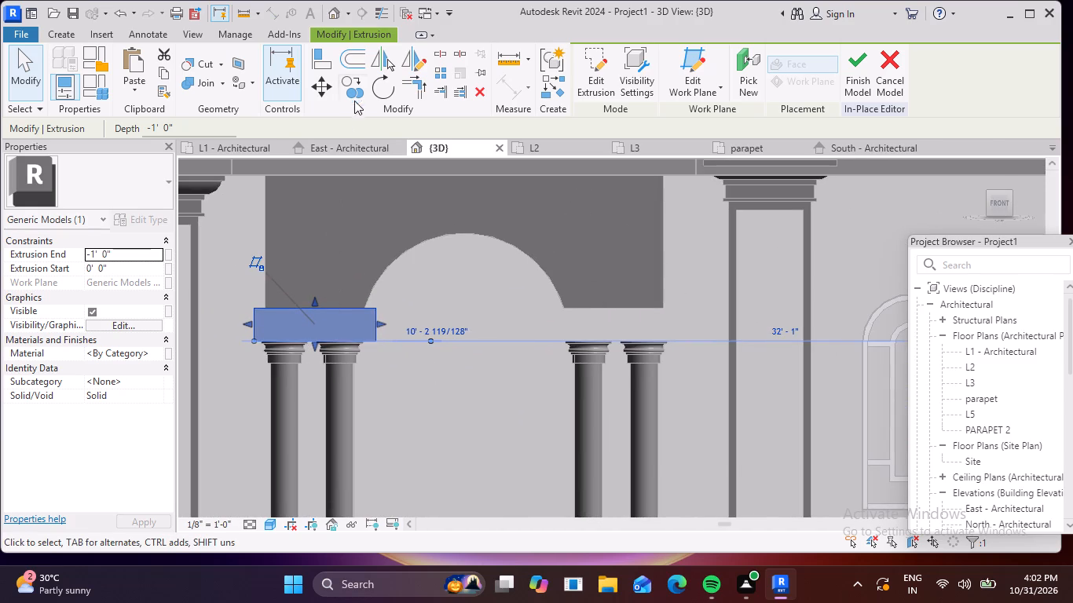
left_click(357, 86)
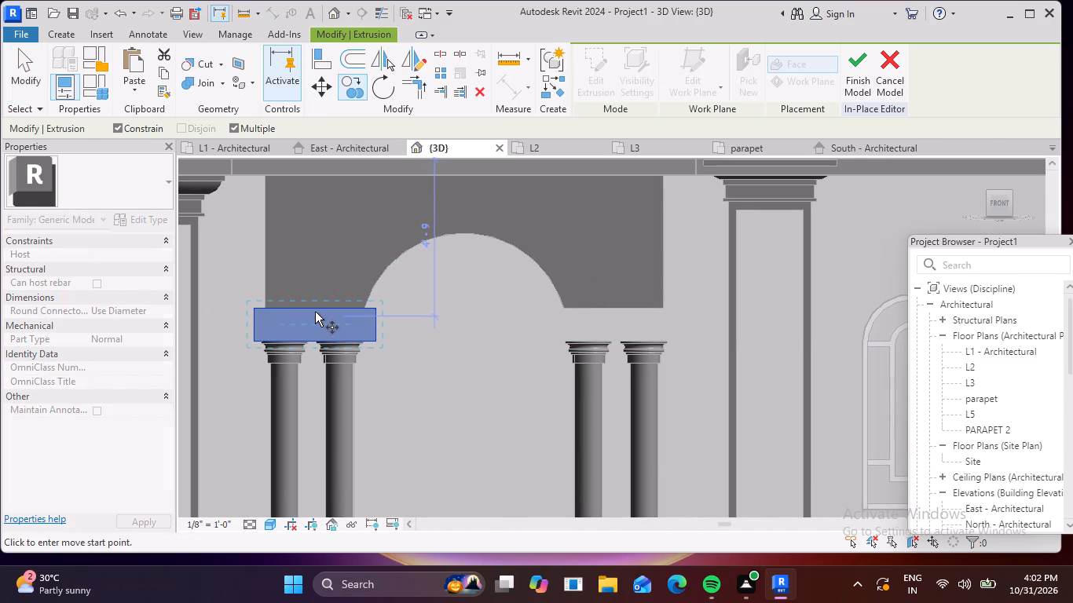
left_click(312, 309)
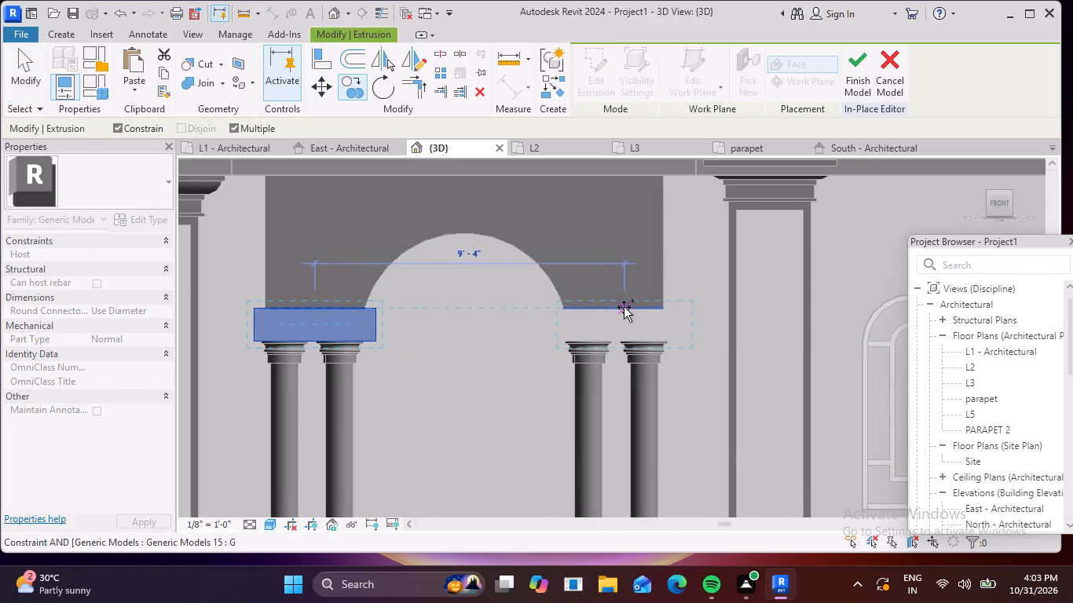
left_click(613, 310)
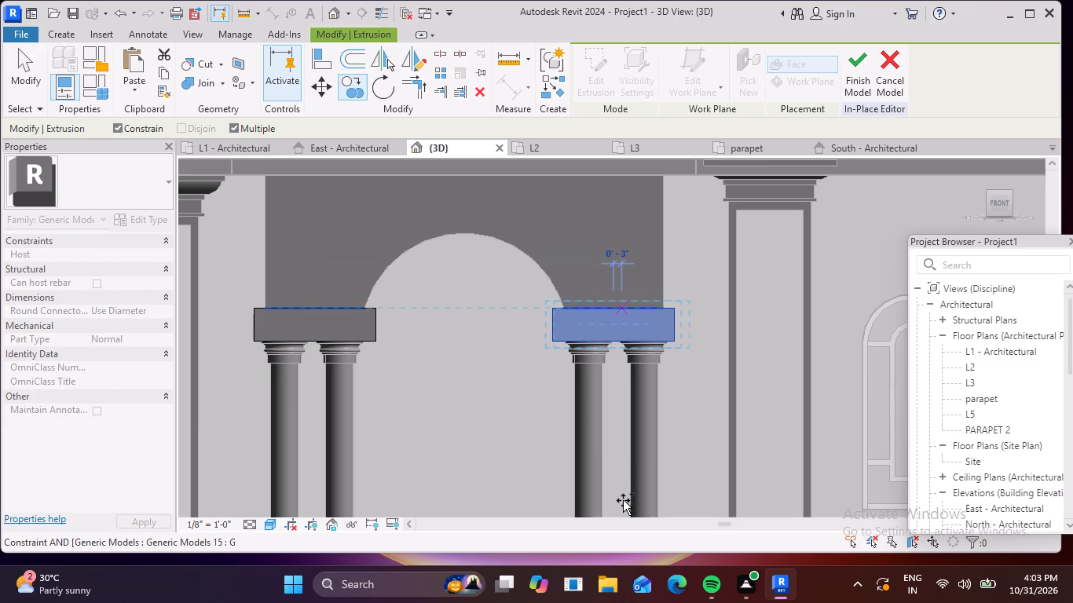
key("Escape")
key("Escape")
Examine both blocks between the column capitals and the arched wall from the front and at an angle.
scroll(617, 451, "down", 3)
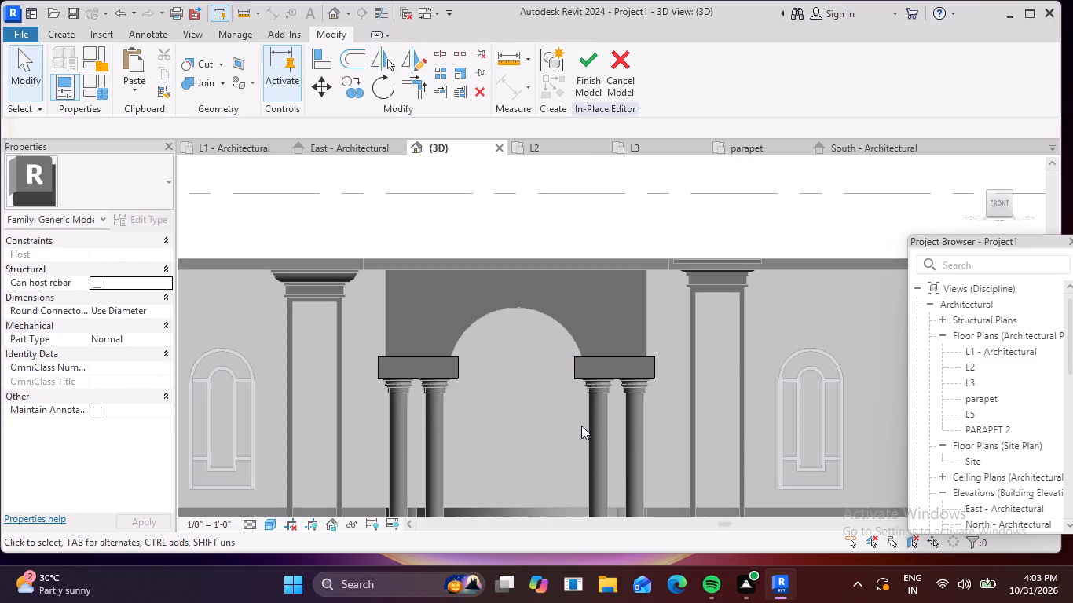
middle_click_drag(539, 405, 556, 411, "shift")
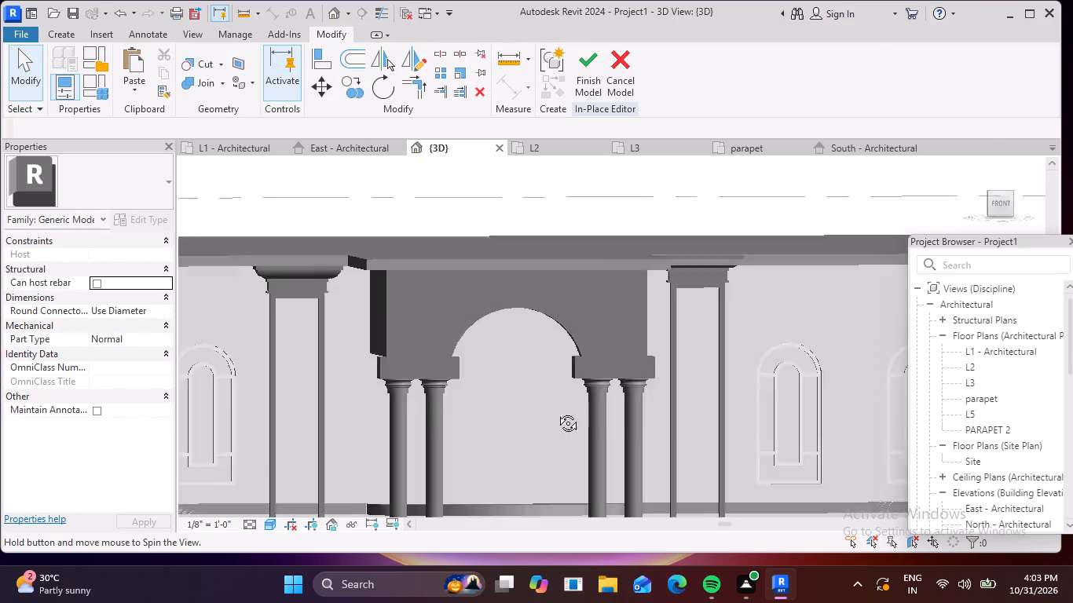
middle_click_drag(556, 411, 619, 480, "shift")
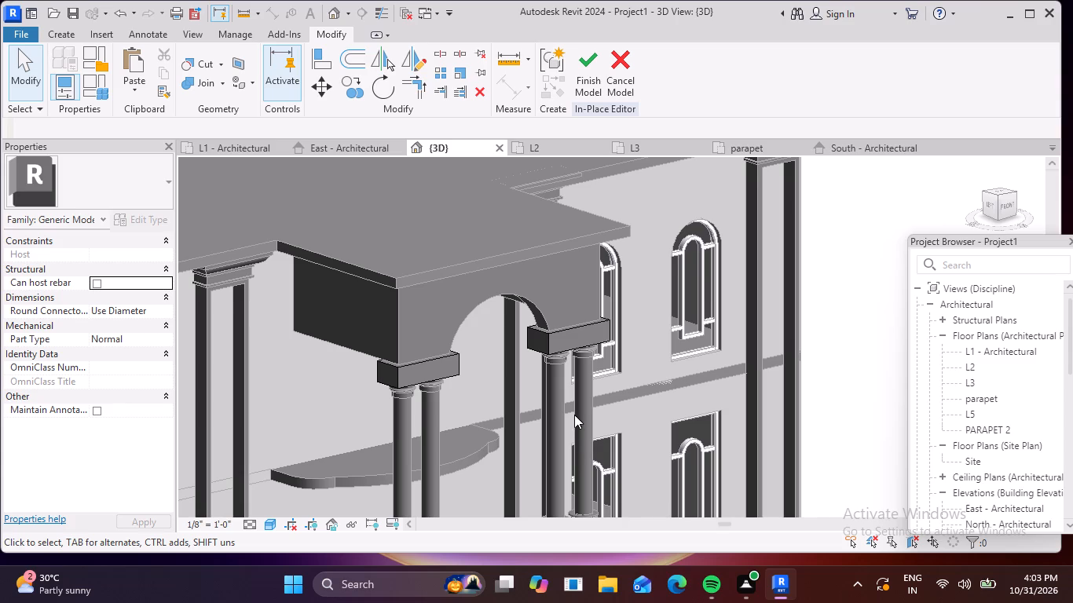
scroll(574, 414, "down", 8)
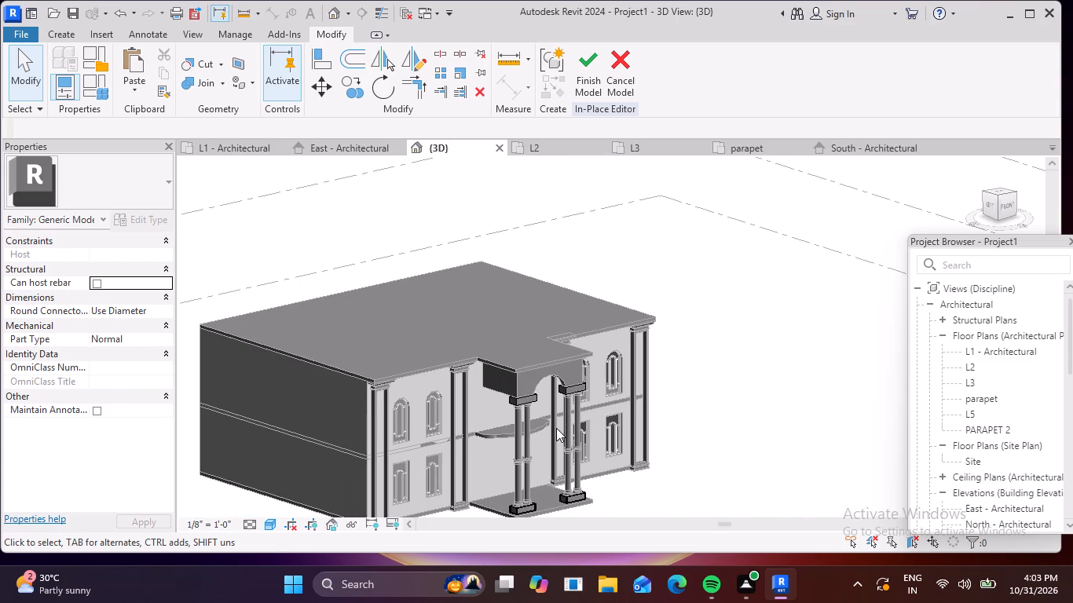
scroll(524, 387, "up", 11)
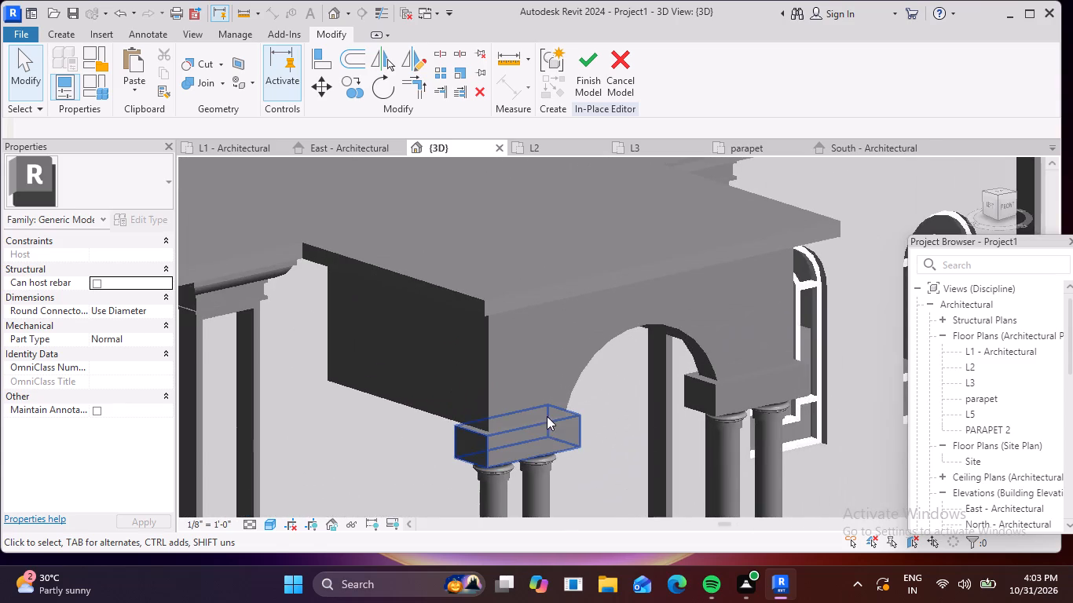
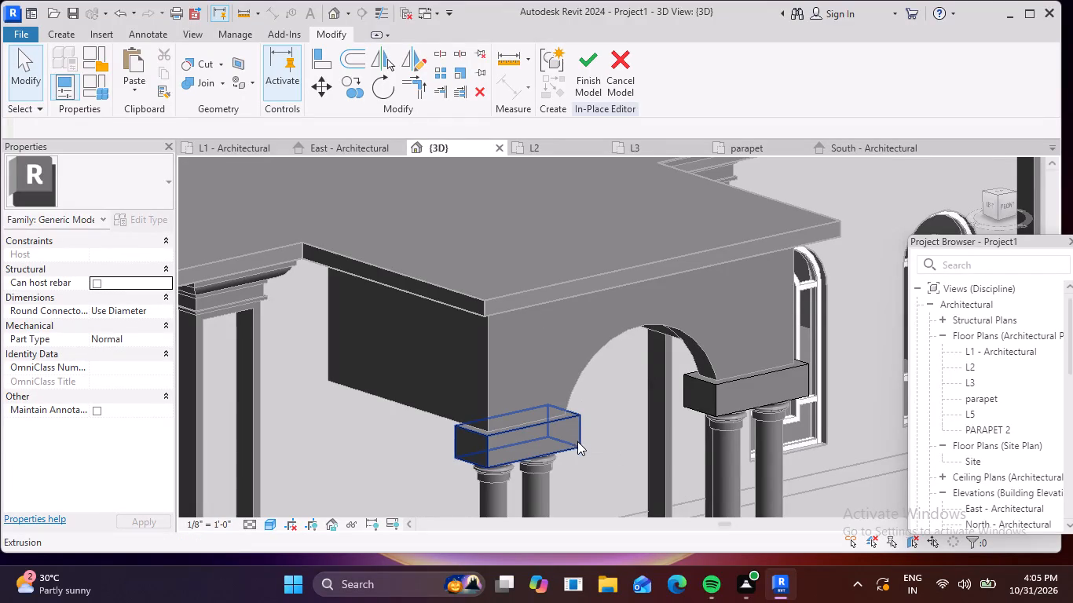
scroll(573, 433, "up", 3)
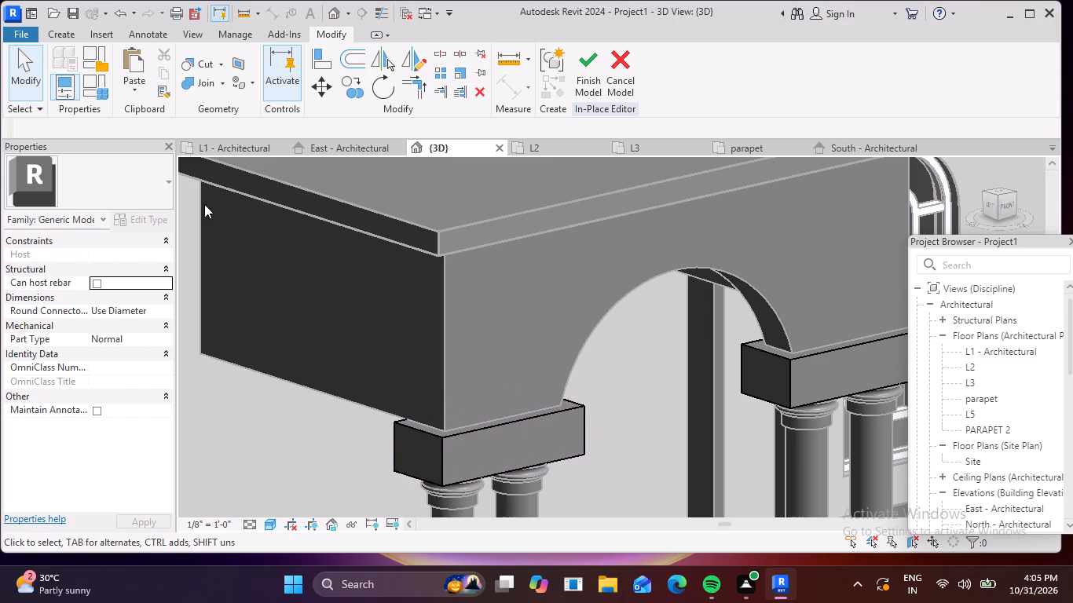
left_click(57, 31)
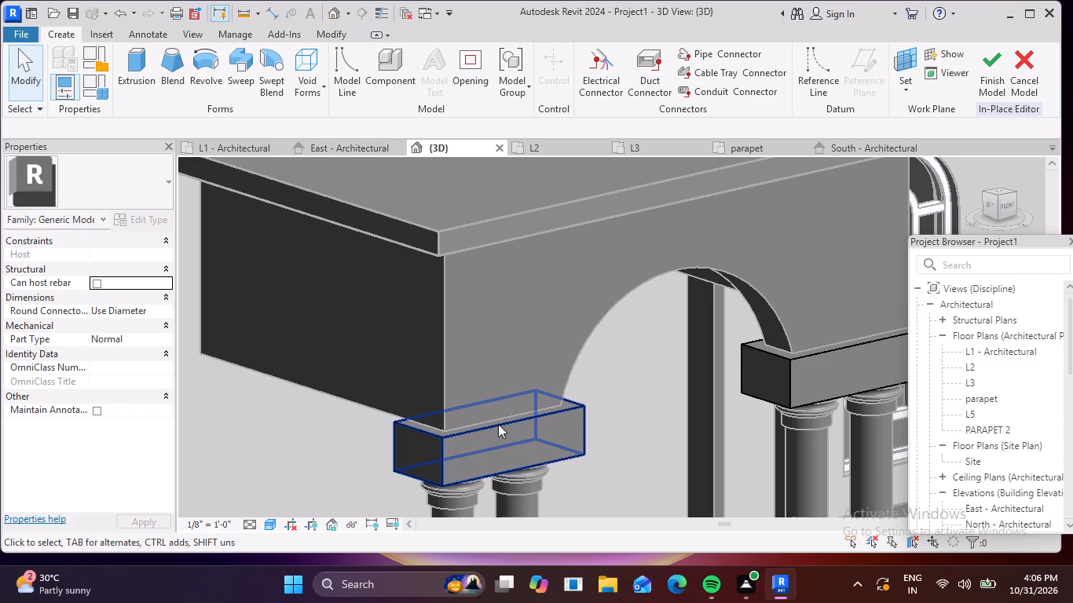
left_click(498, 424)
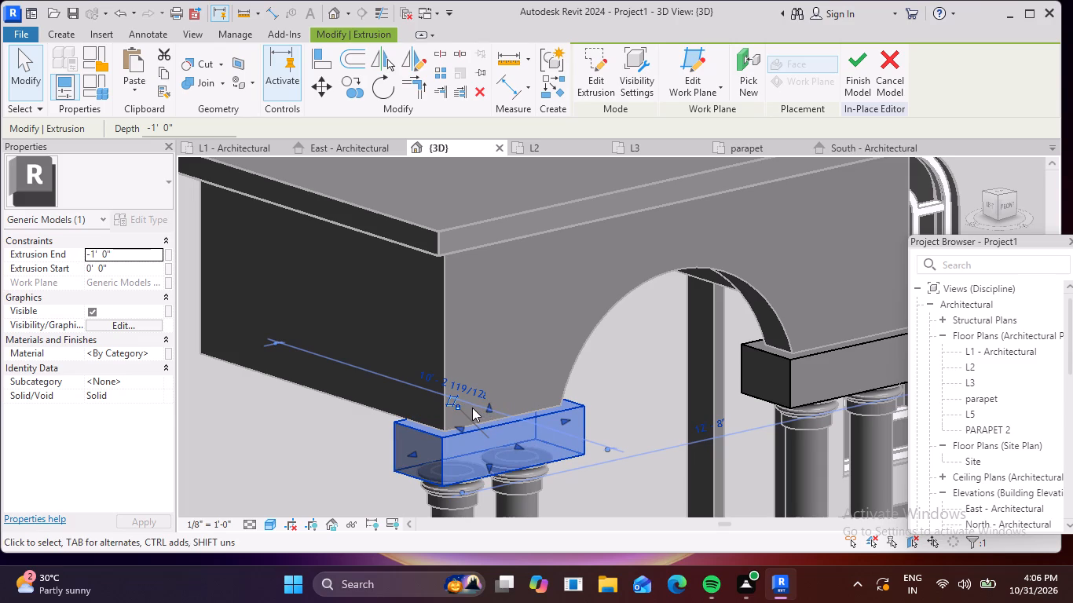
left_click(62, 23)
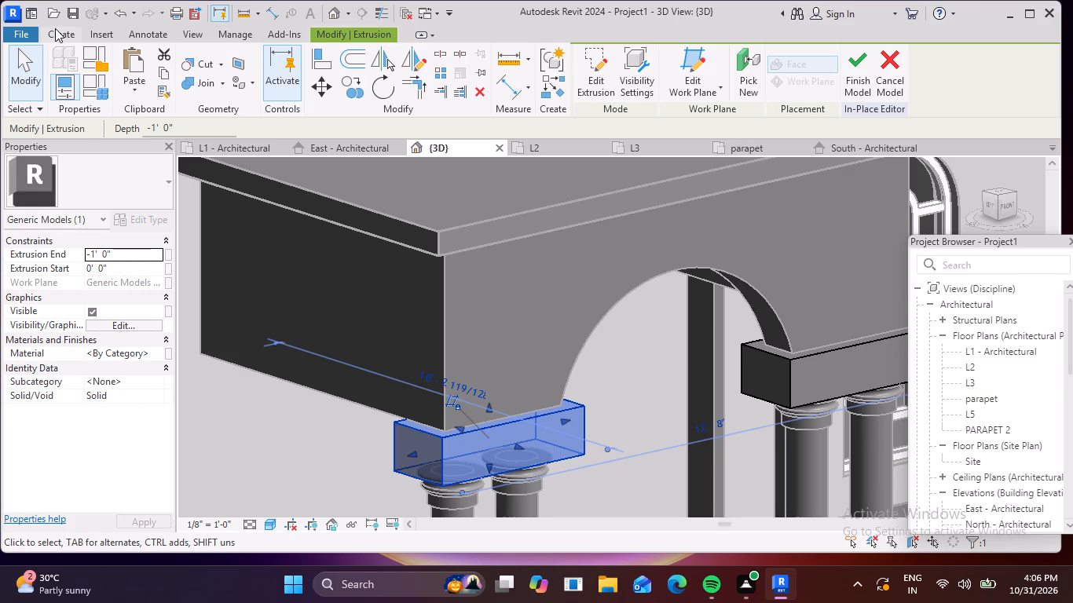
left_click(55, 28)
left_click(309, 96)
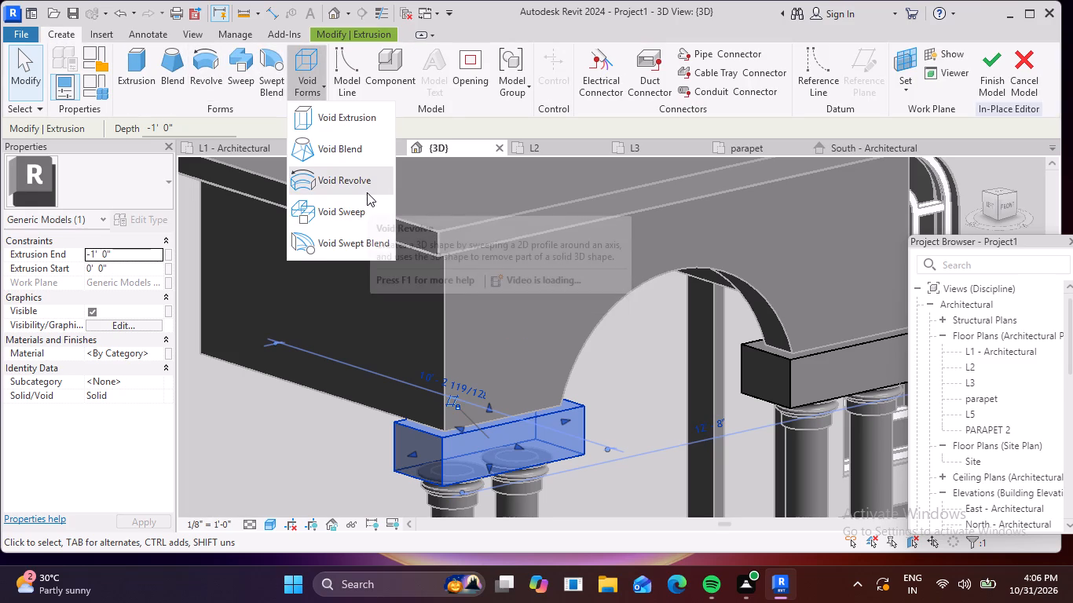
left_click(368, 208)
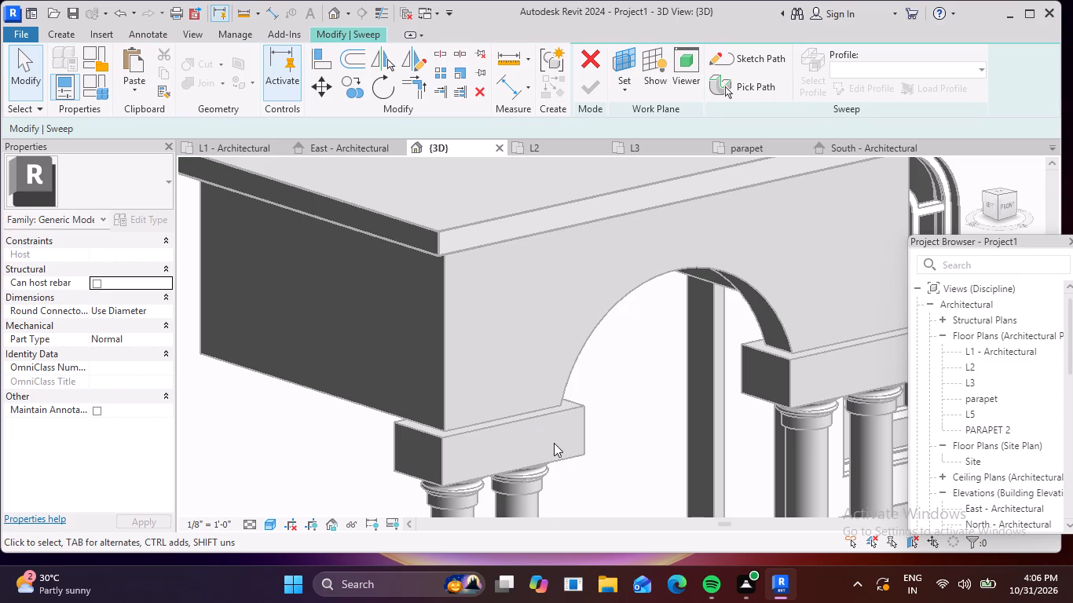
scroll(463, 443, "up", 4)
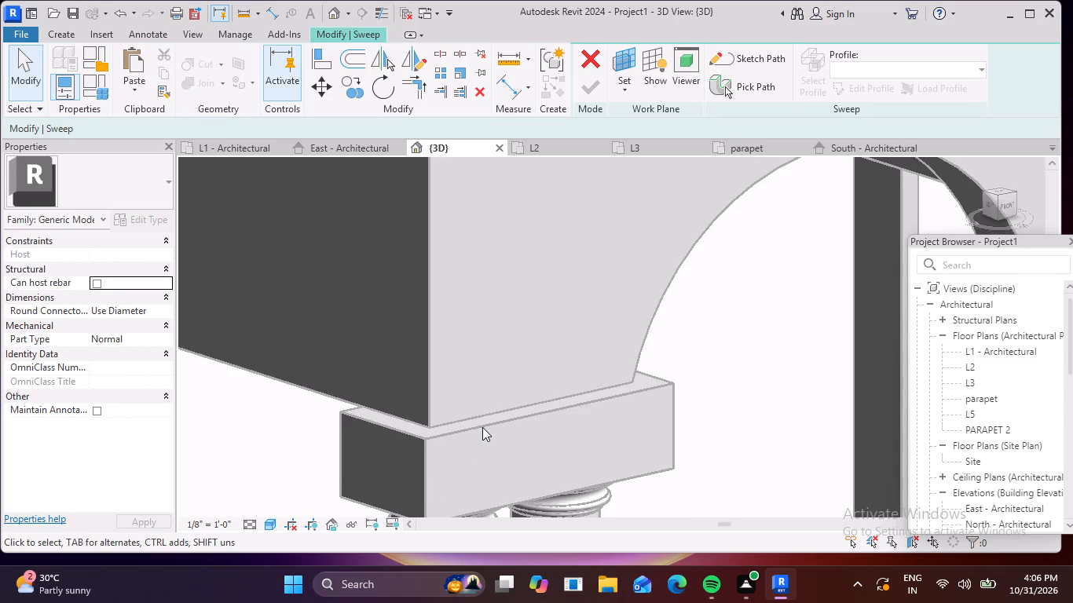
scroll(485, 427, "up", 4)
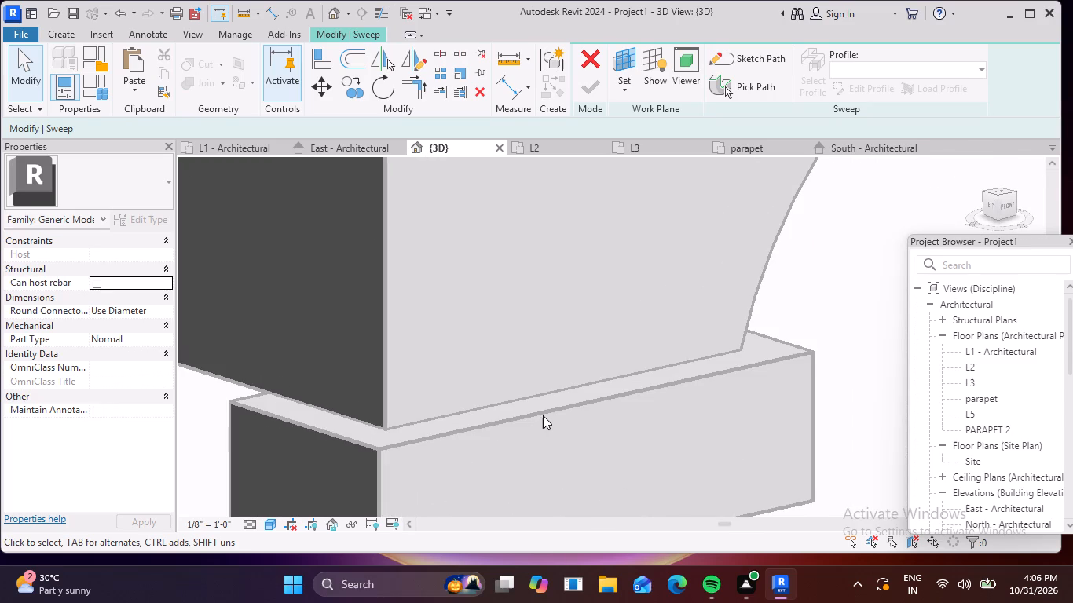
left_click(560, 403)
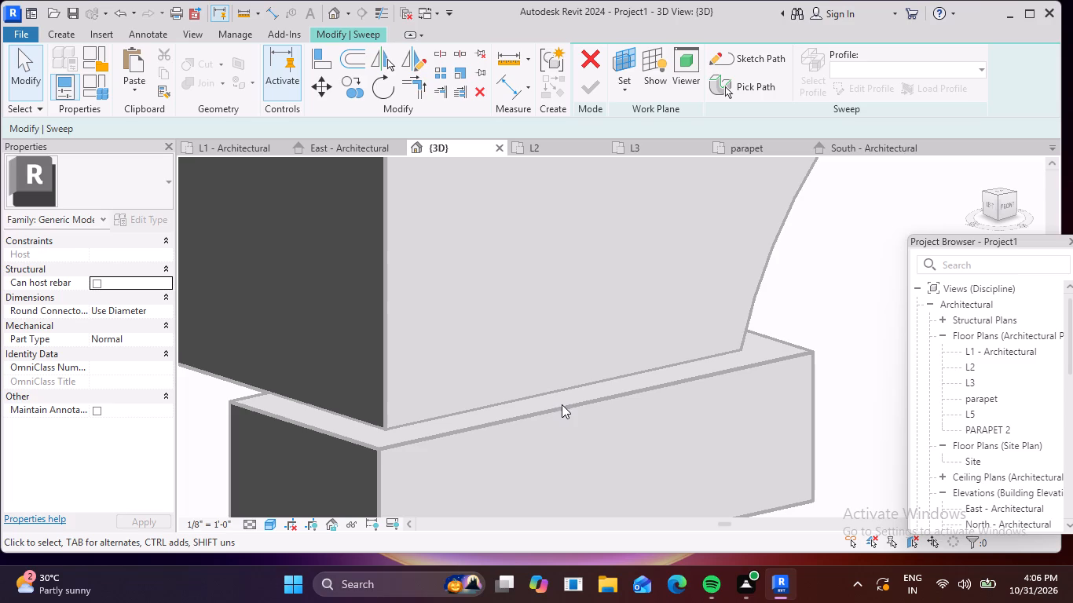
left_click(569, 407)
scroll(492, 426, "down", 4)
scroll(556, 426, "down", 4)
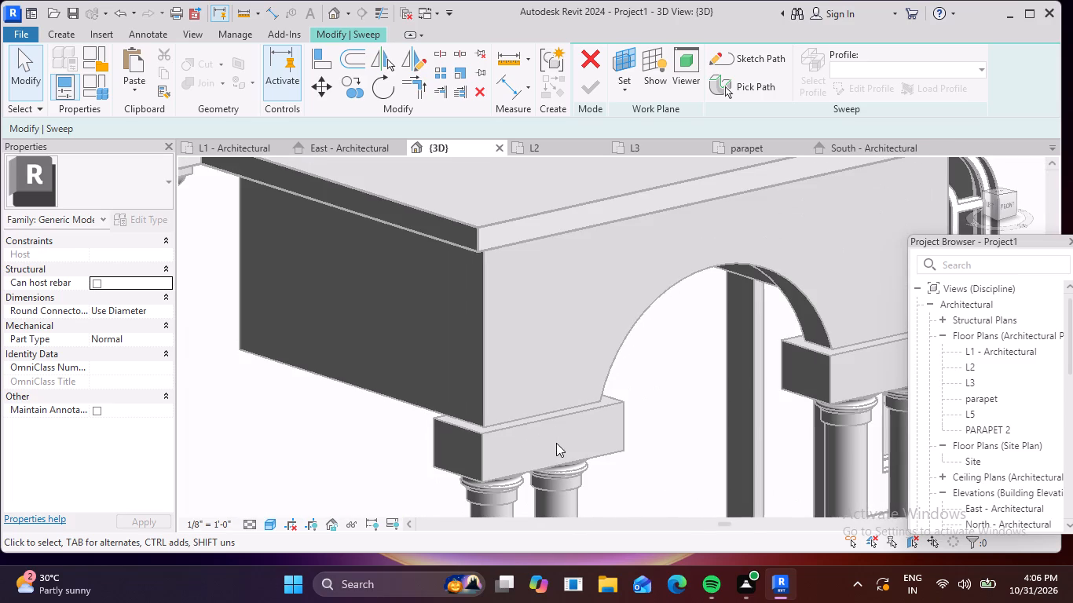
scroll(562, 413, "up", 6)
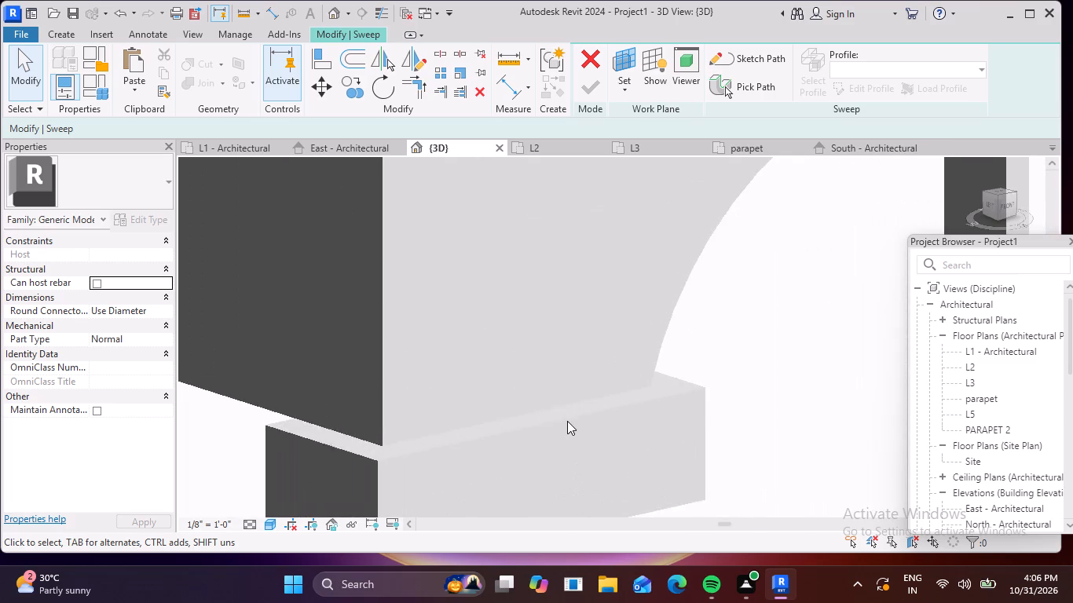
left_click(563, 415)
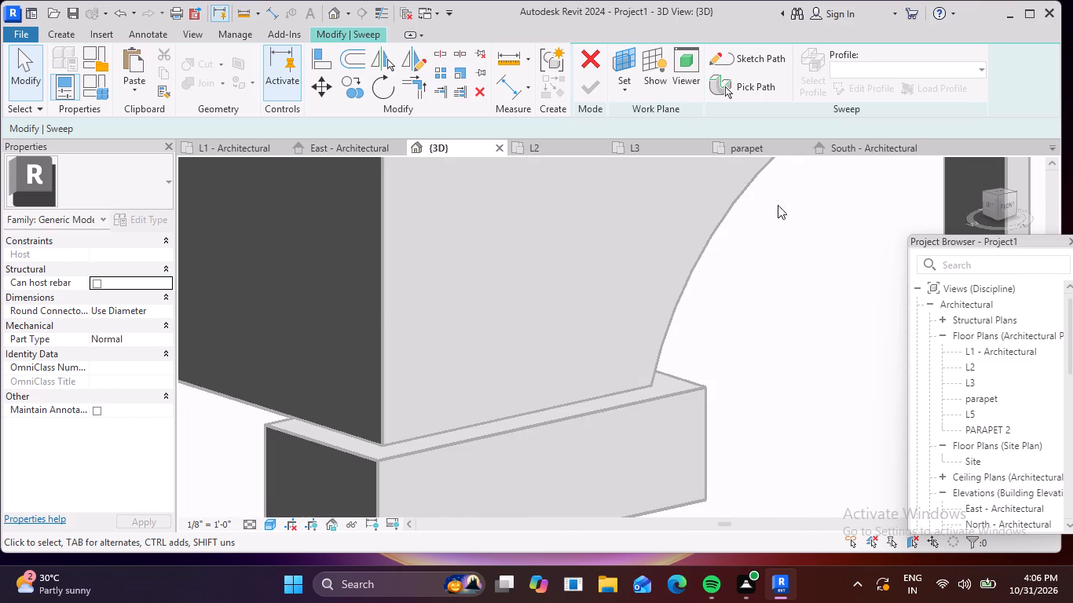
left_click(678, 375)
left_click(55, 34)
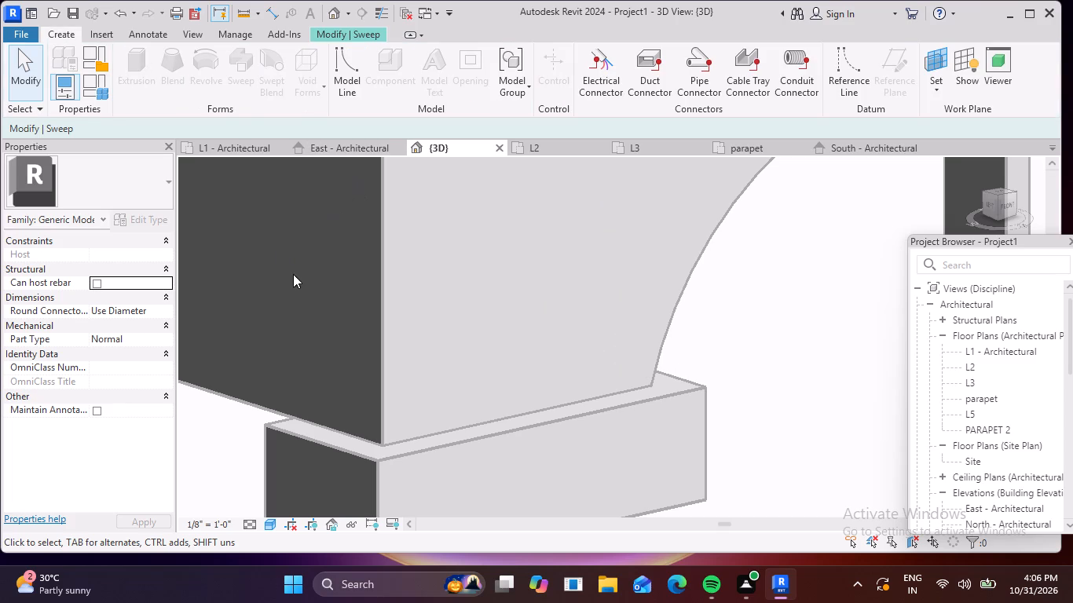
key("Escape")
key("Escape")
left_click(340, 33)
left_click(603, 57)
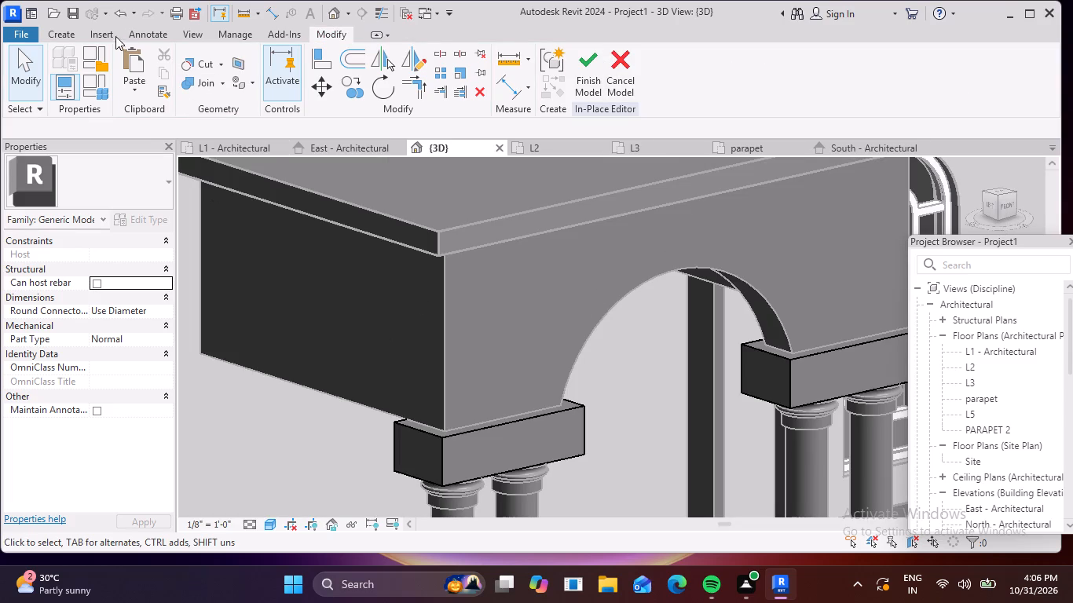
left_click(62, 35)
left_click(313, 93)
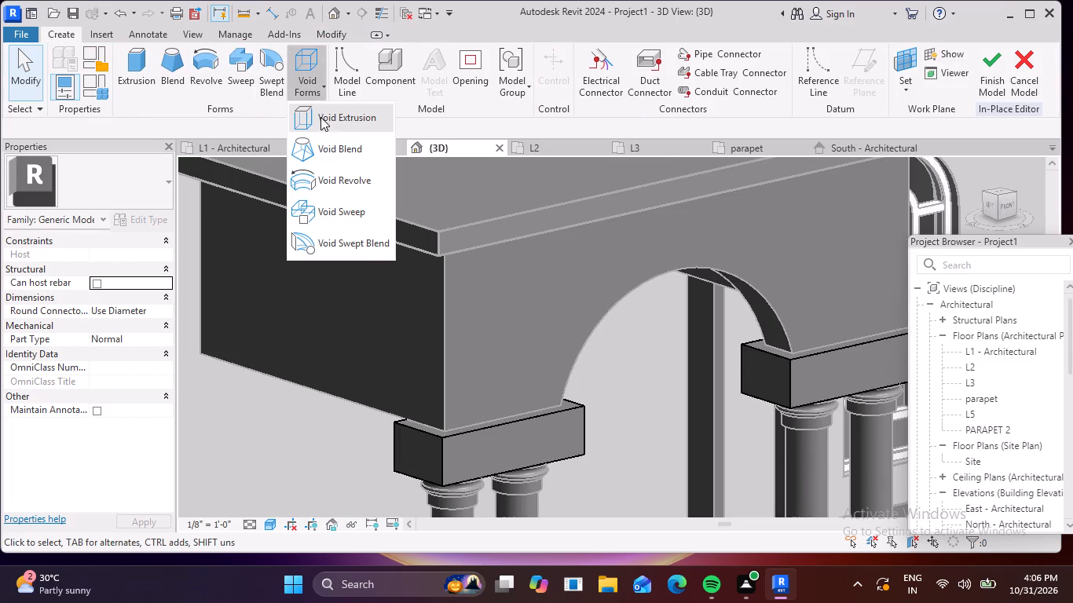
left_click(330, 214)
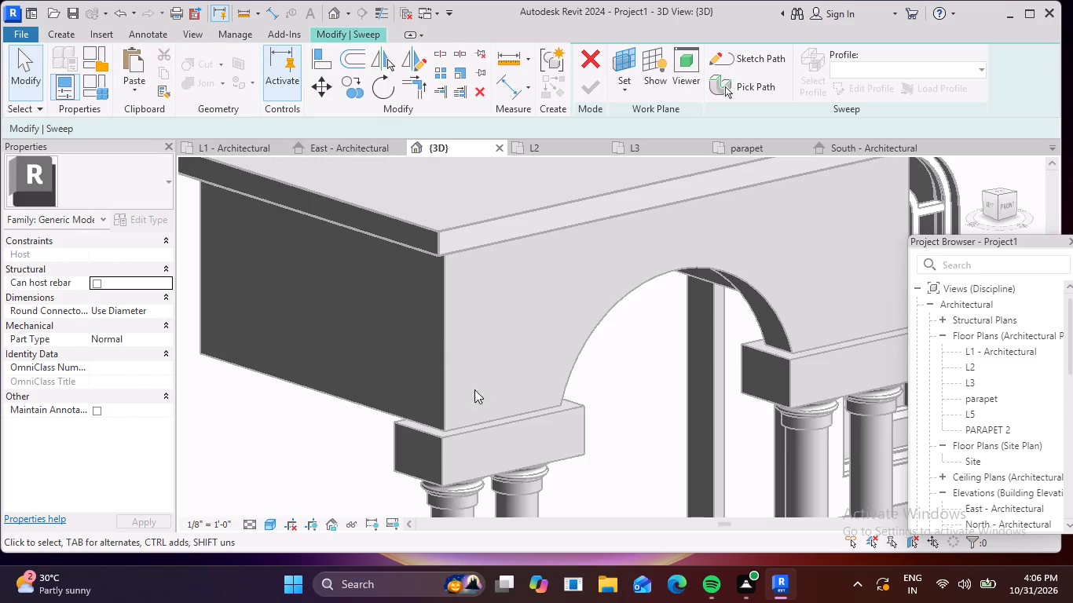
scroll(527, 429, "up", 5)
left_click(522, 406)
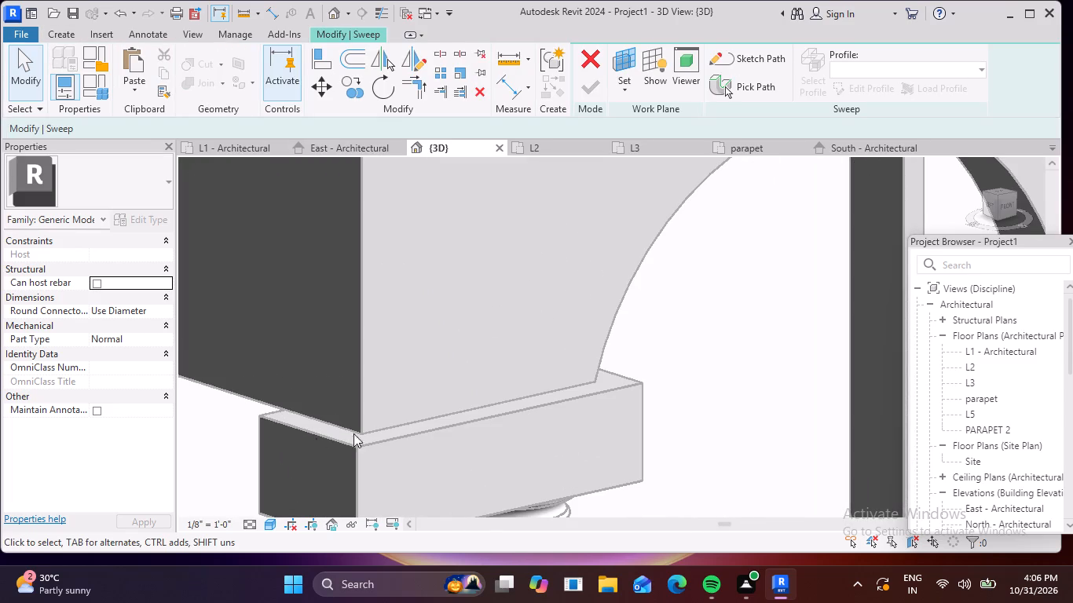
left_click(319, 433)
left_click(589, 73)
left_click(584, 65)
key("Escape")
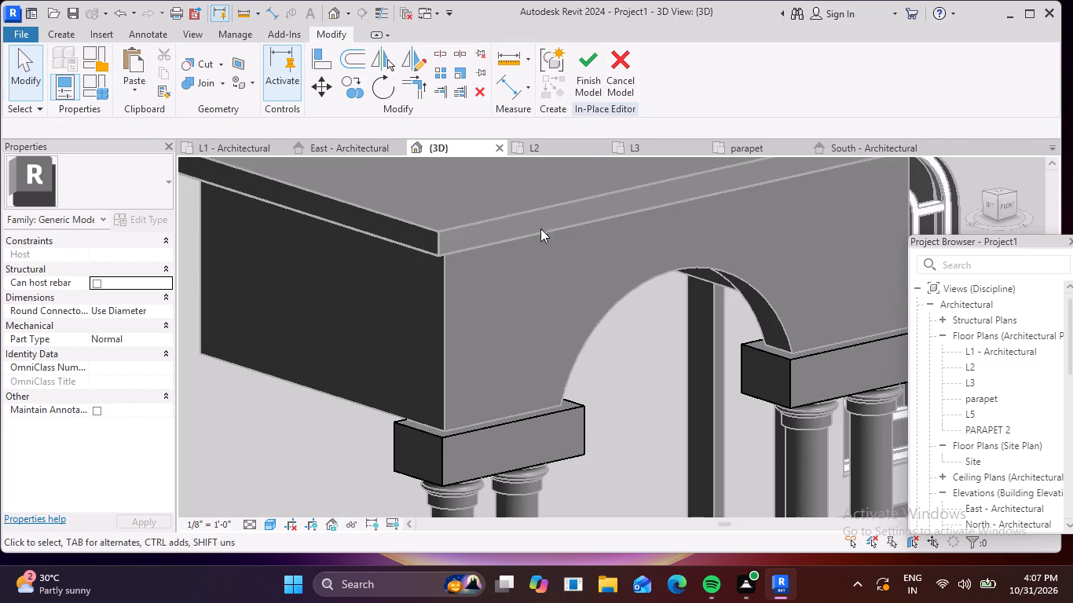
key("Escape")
Start a void sweep and pick the four top edges of the block beneath the arched wall's near end as its closed path.
scroll(529, 432, "up", 2)
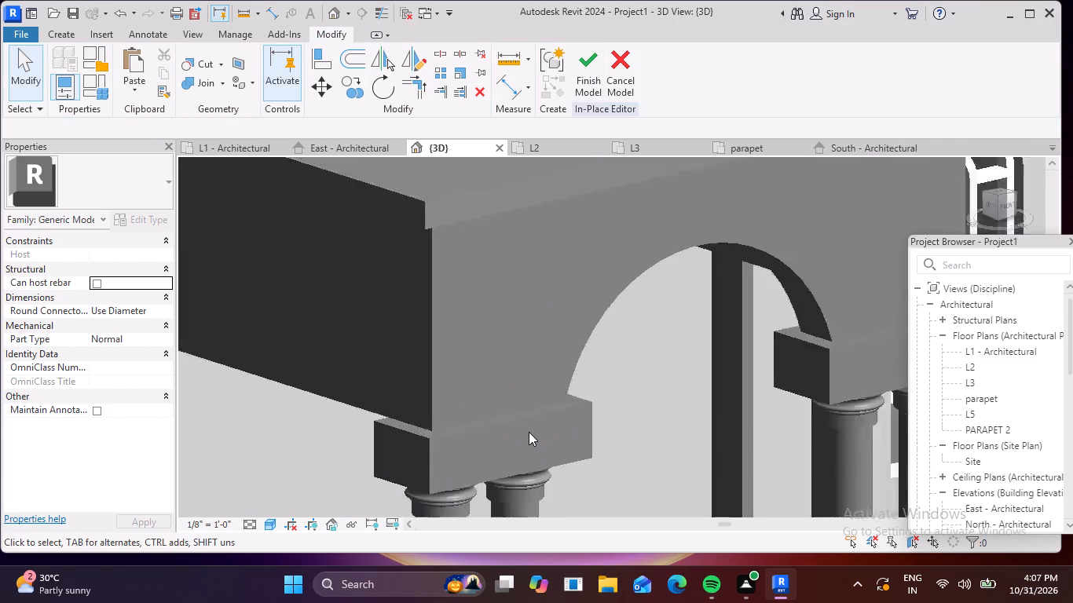
scroll(529, 432, "up", 2)
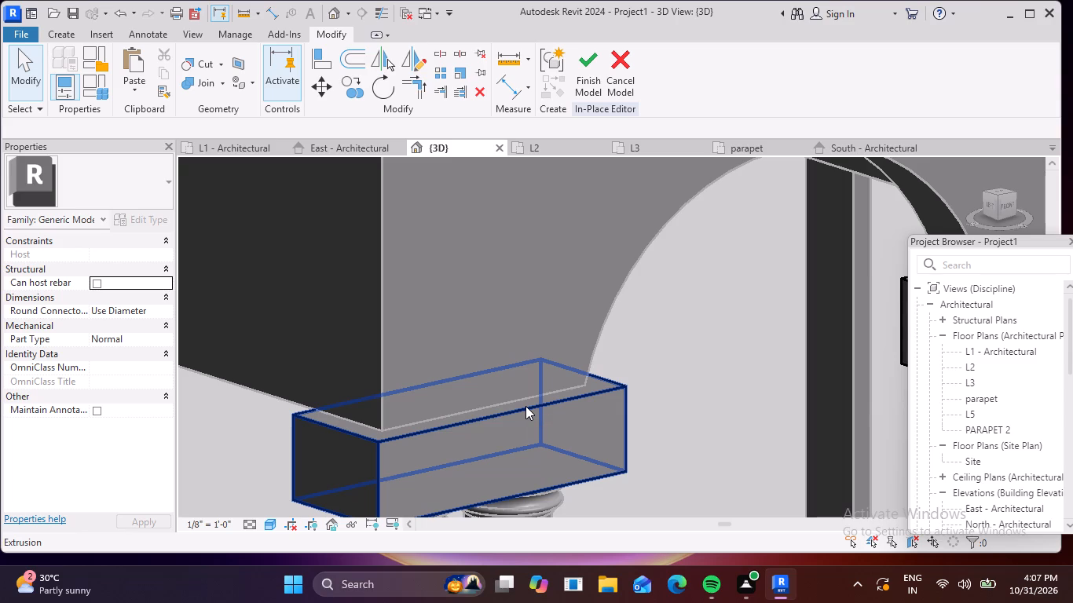
left_click(55, 31)
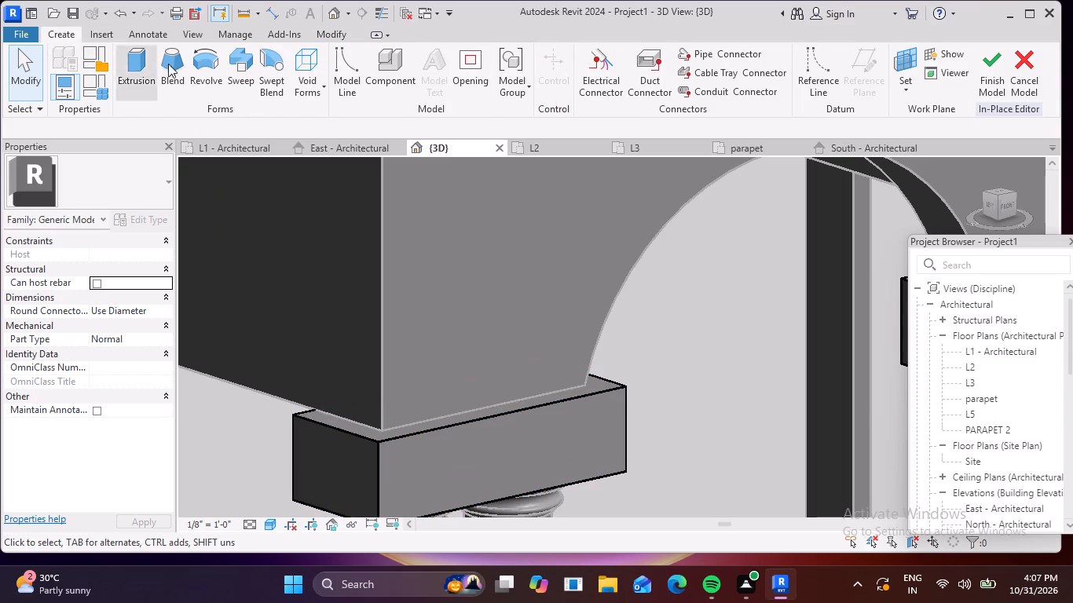
left_click(310, 85)
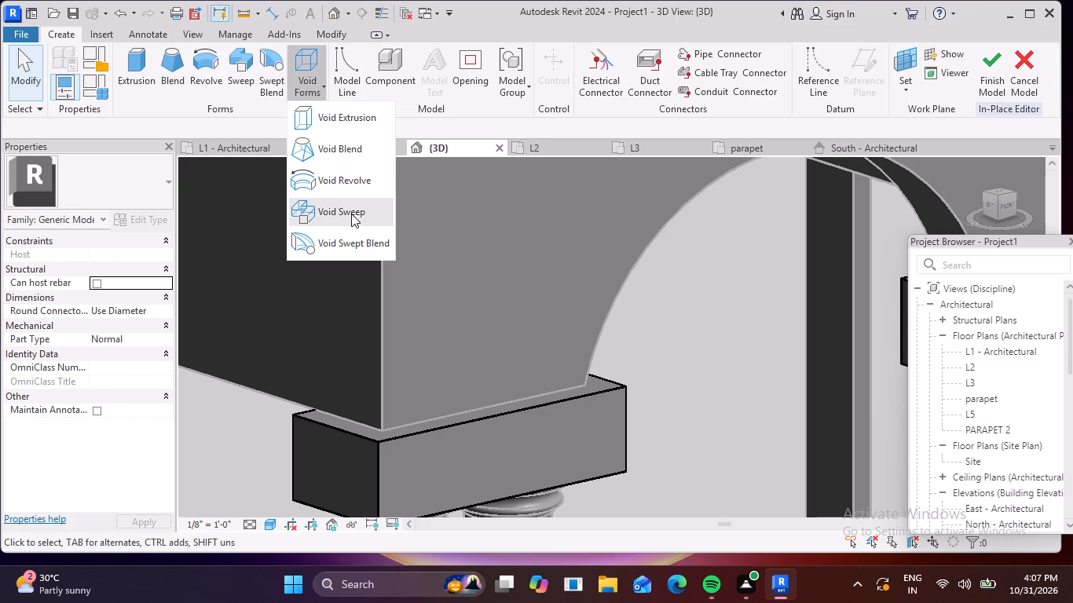
left_click(351, 214)
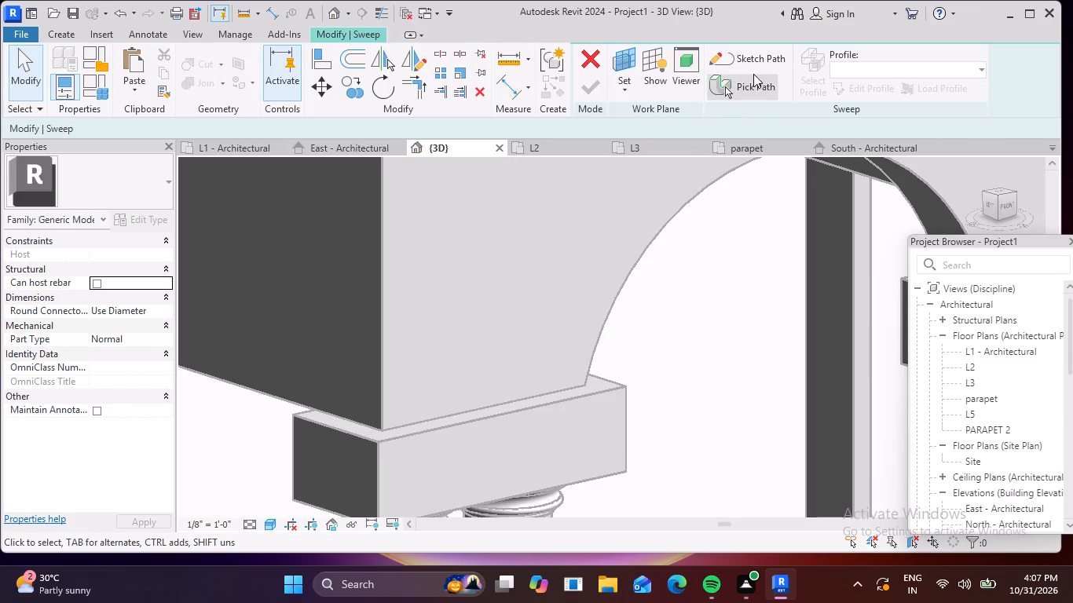
left_click(753, 82)
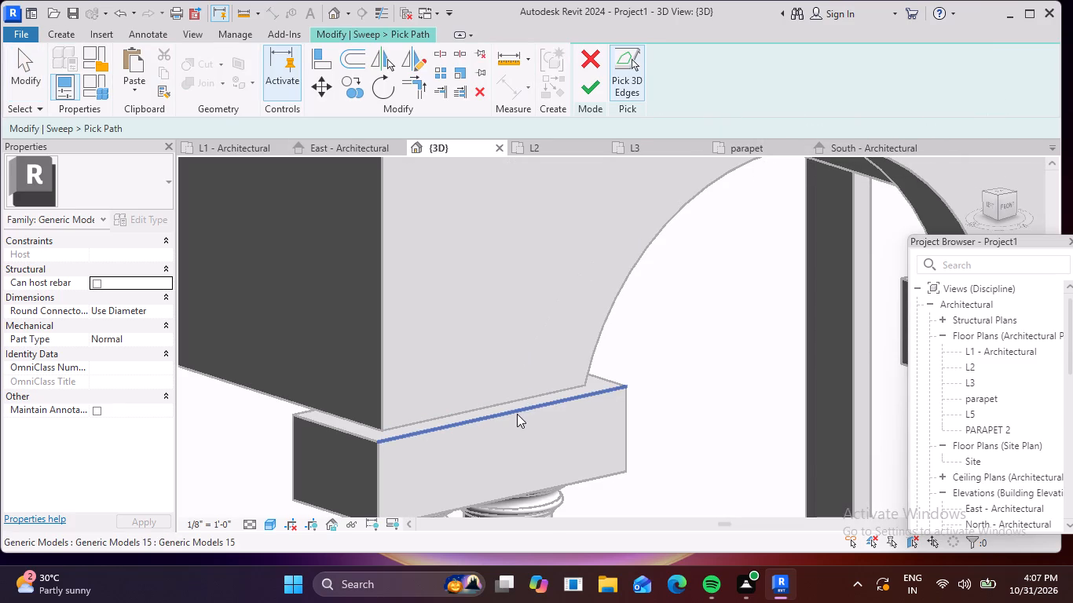
left_click(517, 414)
left_click(358, 438)
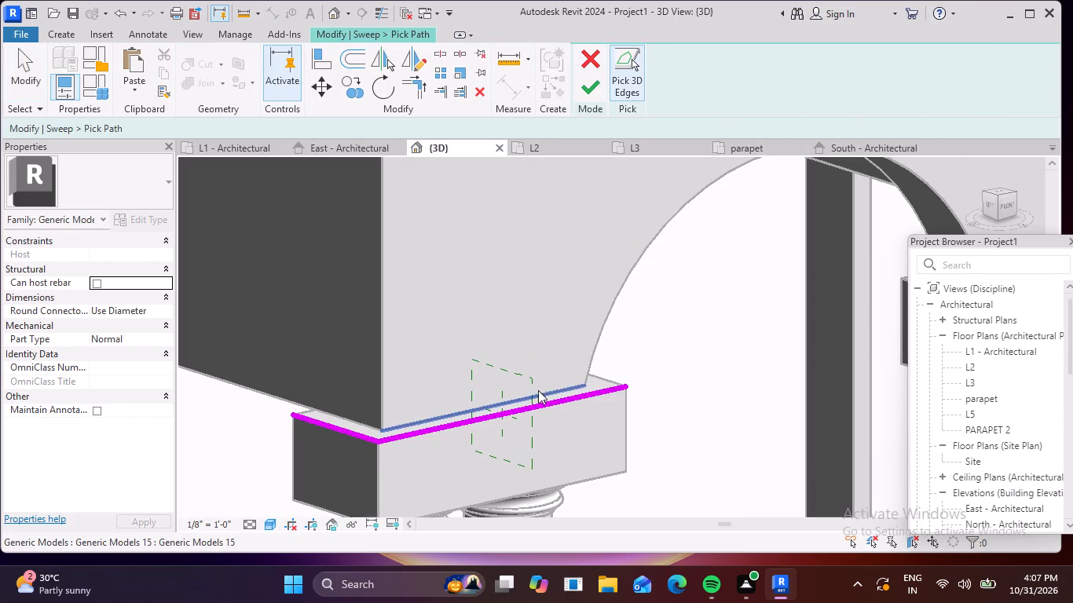
left_click(604, 375)
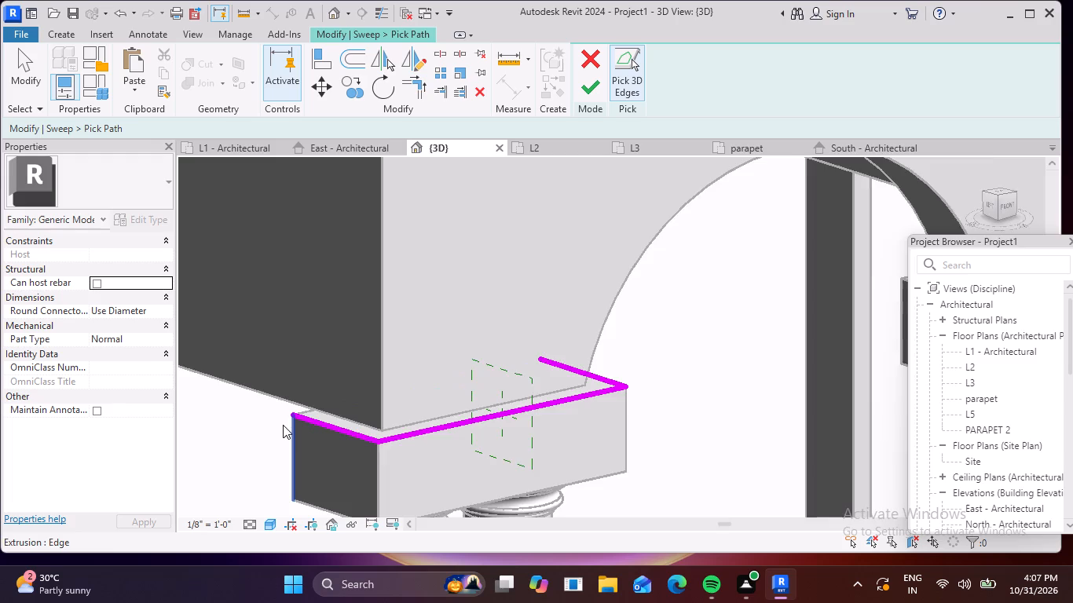
scroll(283, 425, "up", 9)
left_click(330, 399)
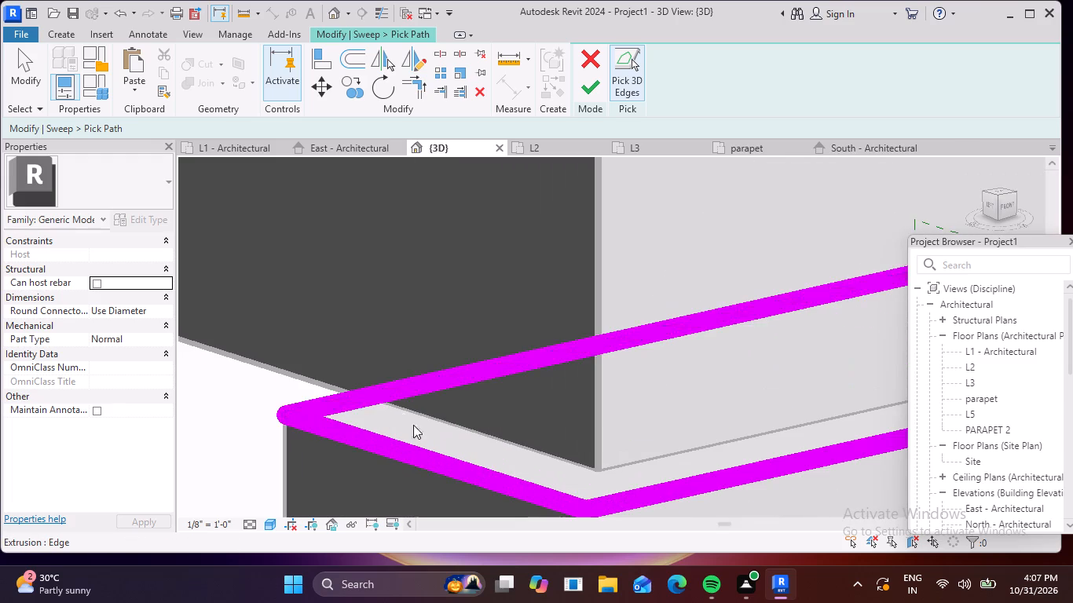
scroll(423, 427, "down", 6)
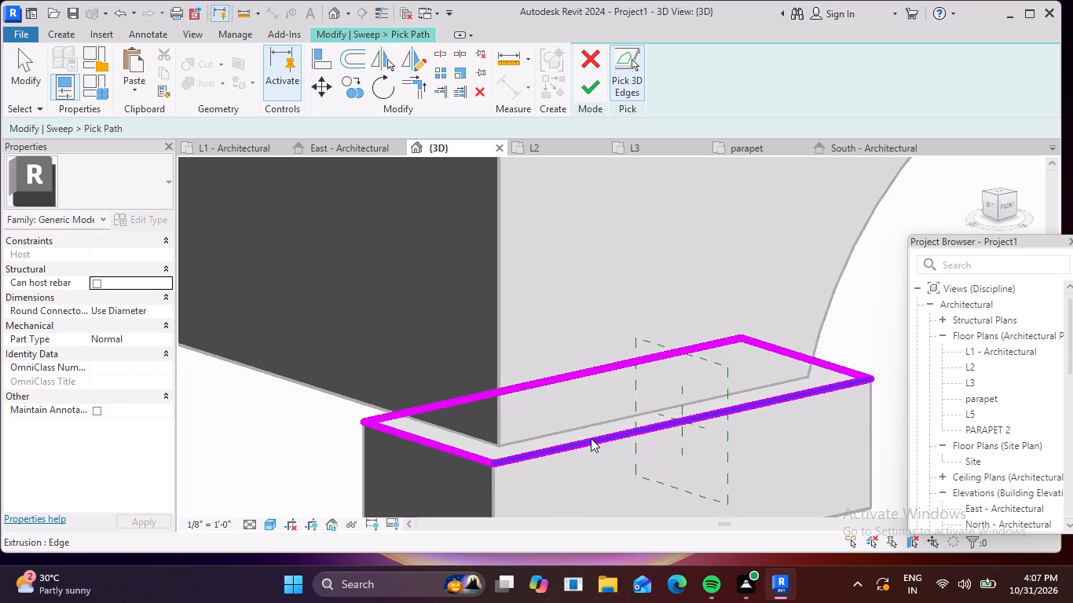
left_click(595, 90)
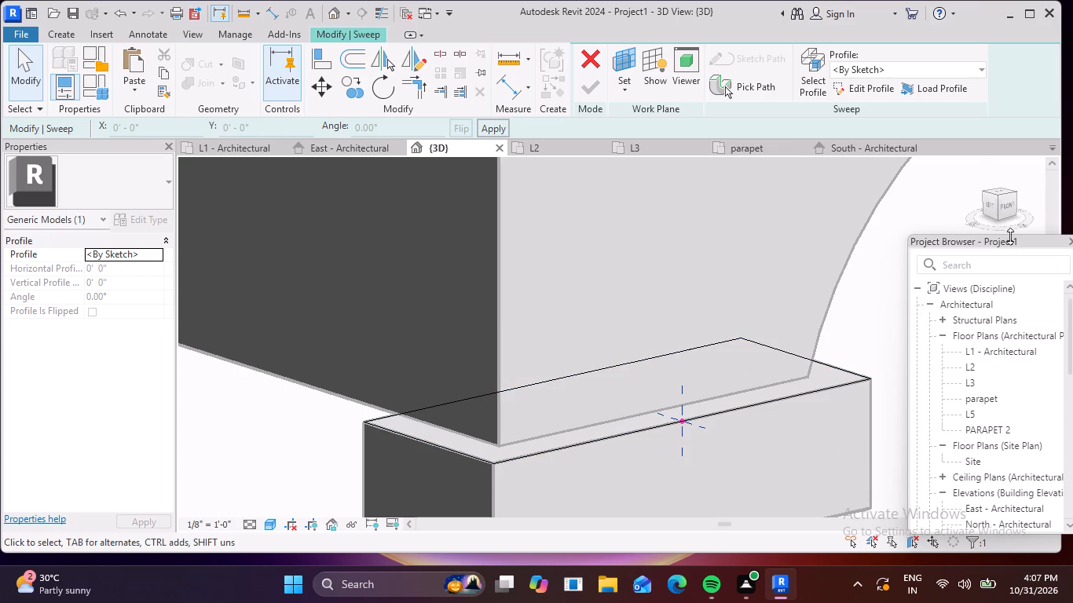
Examine the sweep path and its profile plane edge-on, both close up and against the whole building.
left_click(985, 206)
middle_click_drag(651, 382, 625, 372)
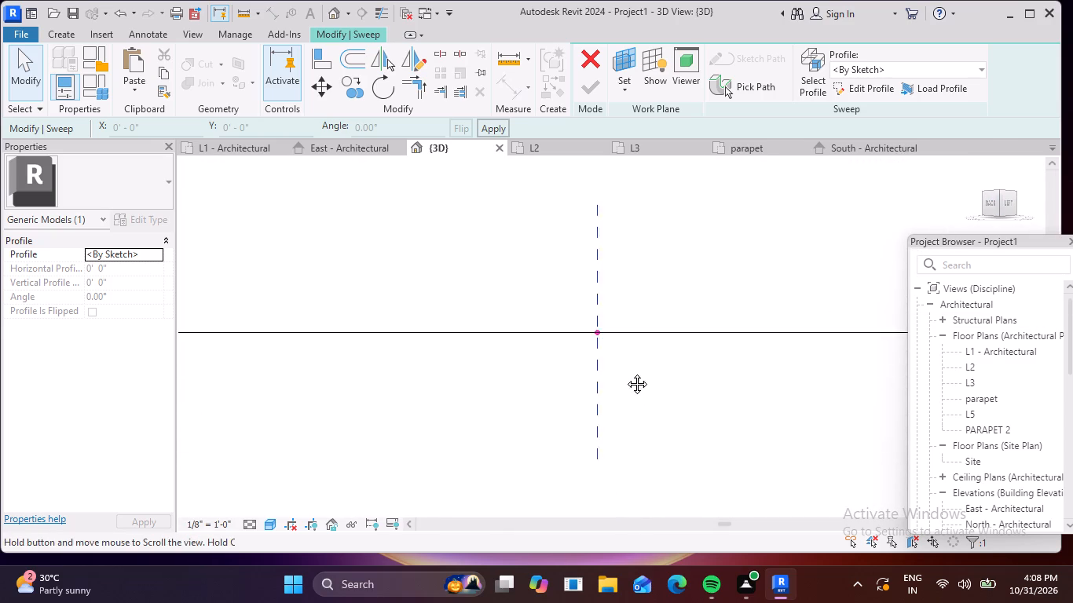
middle_click_drag(625, 372, 607, 364)
scroll(569, 305, "down", 3)
scroll(565, 334, "up", 15)
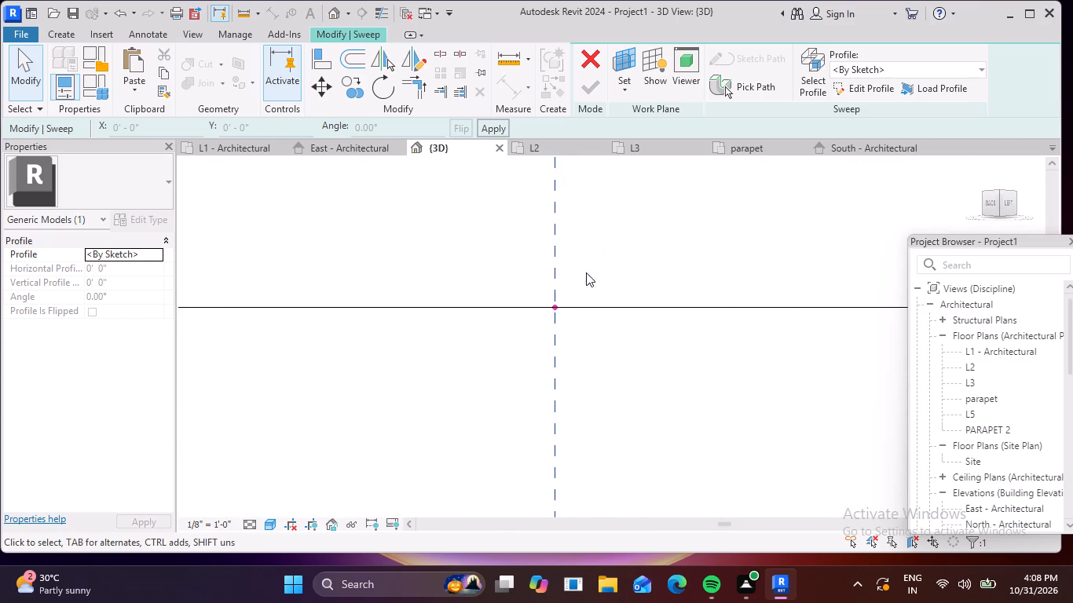
scroll(546, 301, "up", 20)
scroll(591, 328, "down", 16)
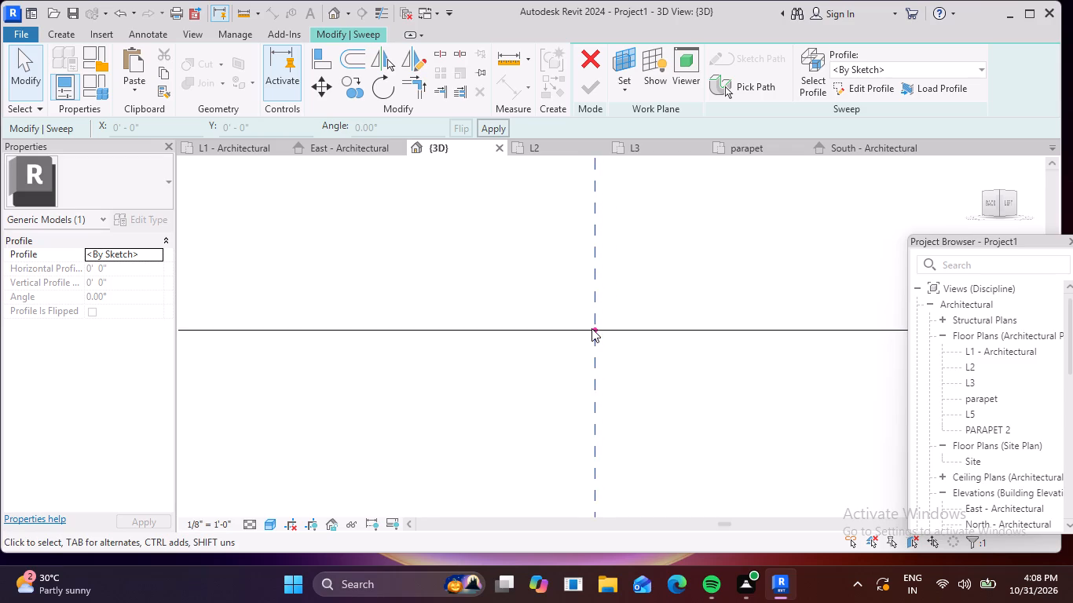
scroll(591, 328, "down", 20)
scroll(591, 328, "down", 20)
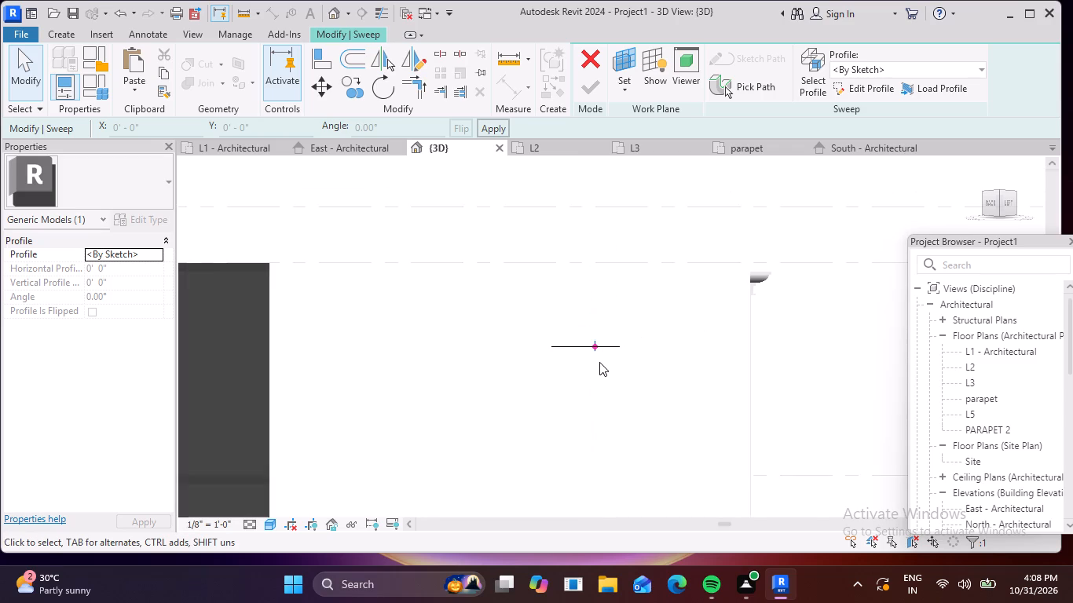
scroll(599, 362, "down", 9)
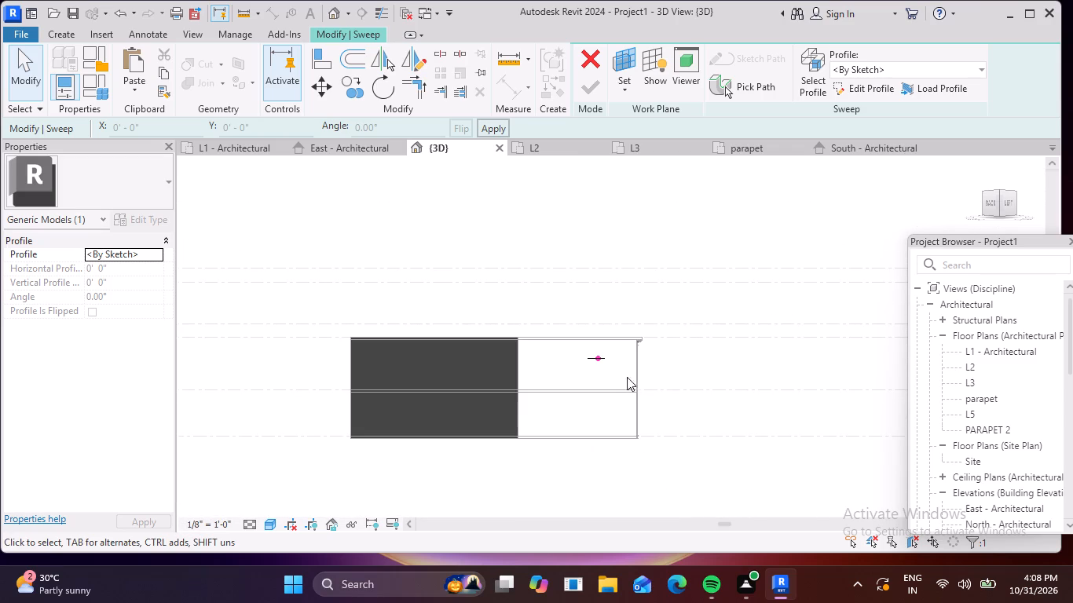
scroll(612, 362, "up", 10)
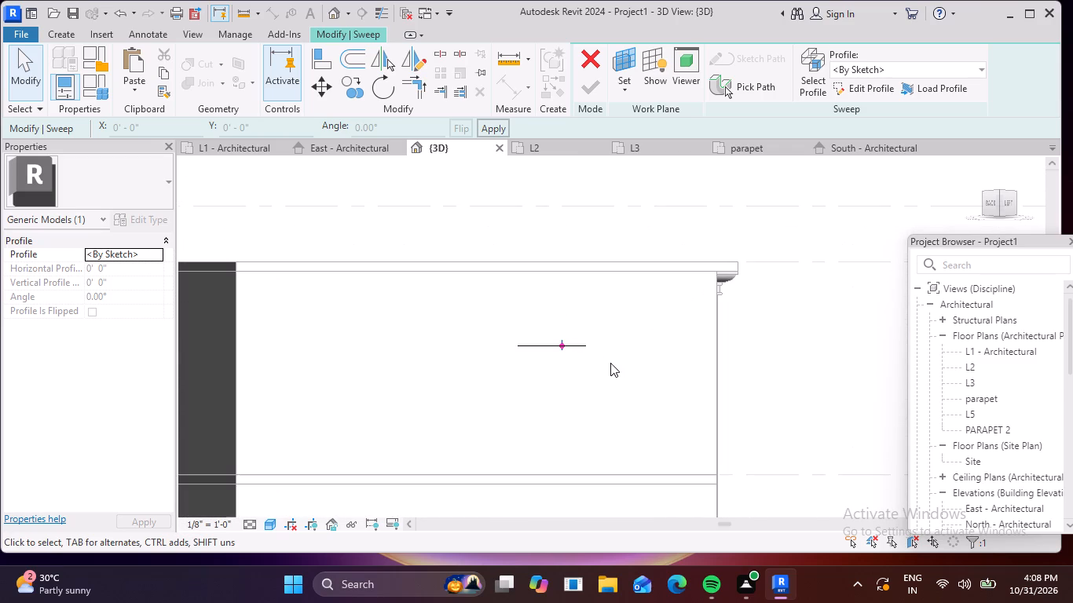
Set the 3D view's visual style to Consistent Colors.
left_click(273, 525)
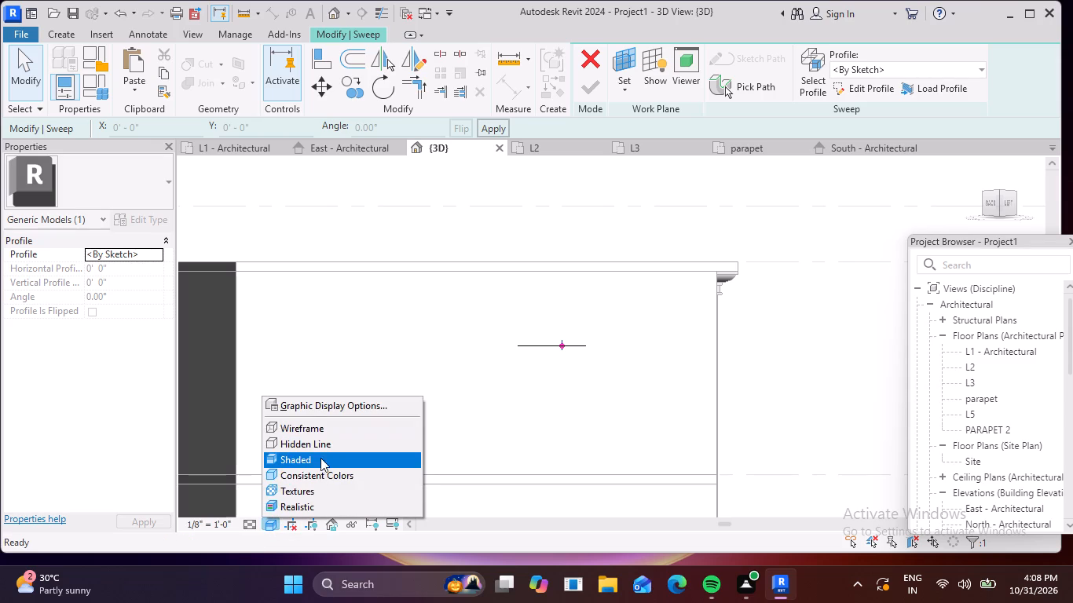
left_click(313, 479)
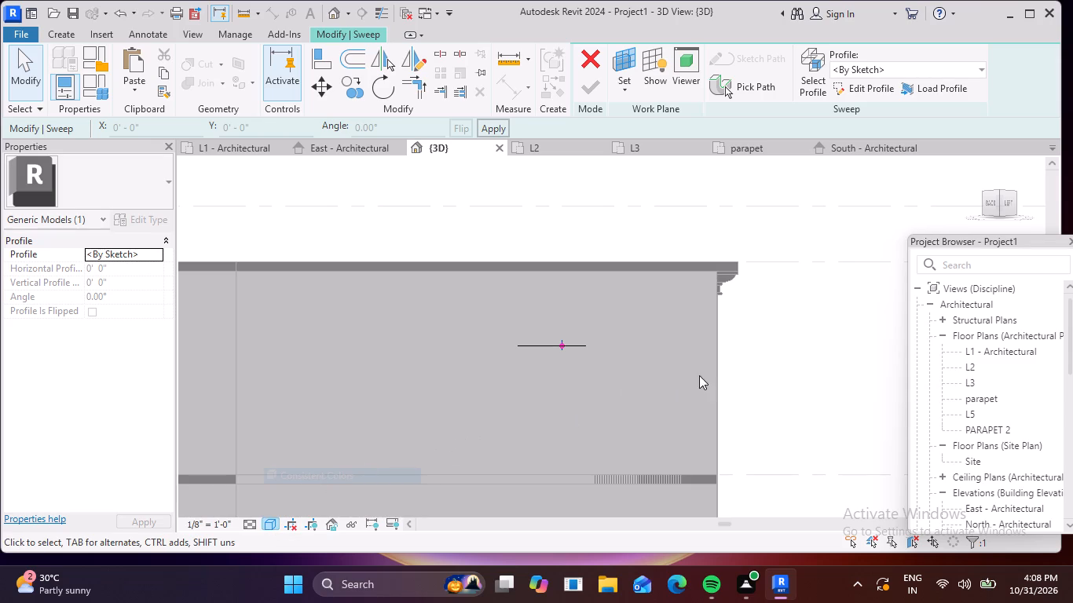
Examine the block beneath the arched wall squarely from the Left view, close up on the profile plane at its top outer corner.
scroll(533, 367, "up", 3)
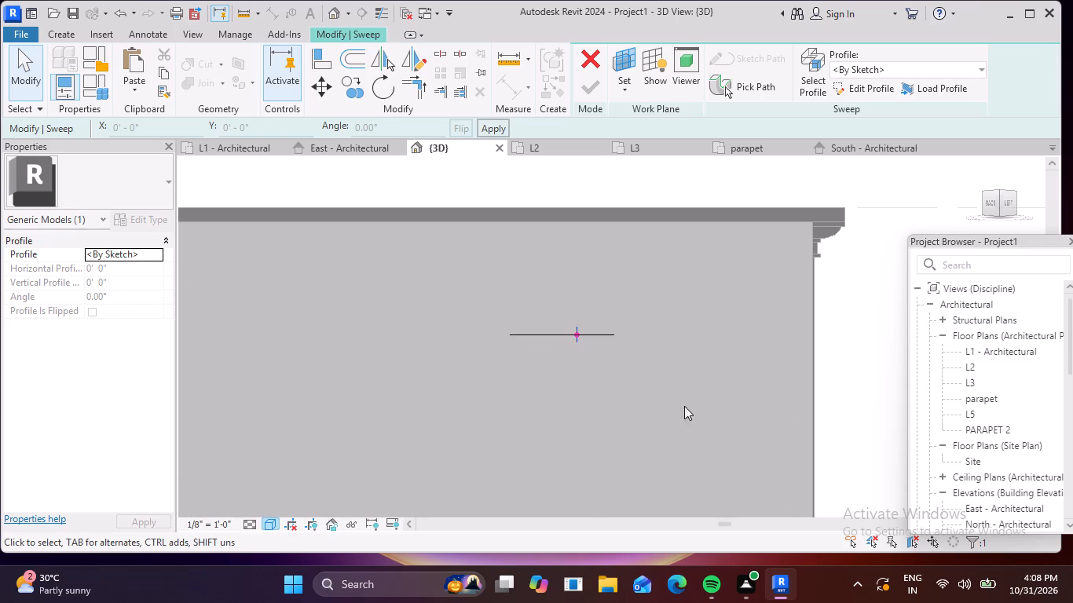
middle_click_drag(719, 422, 698, 428, "shift")
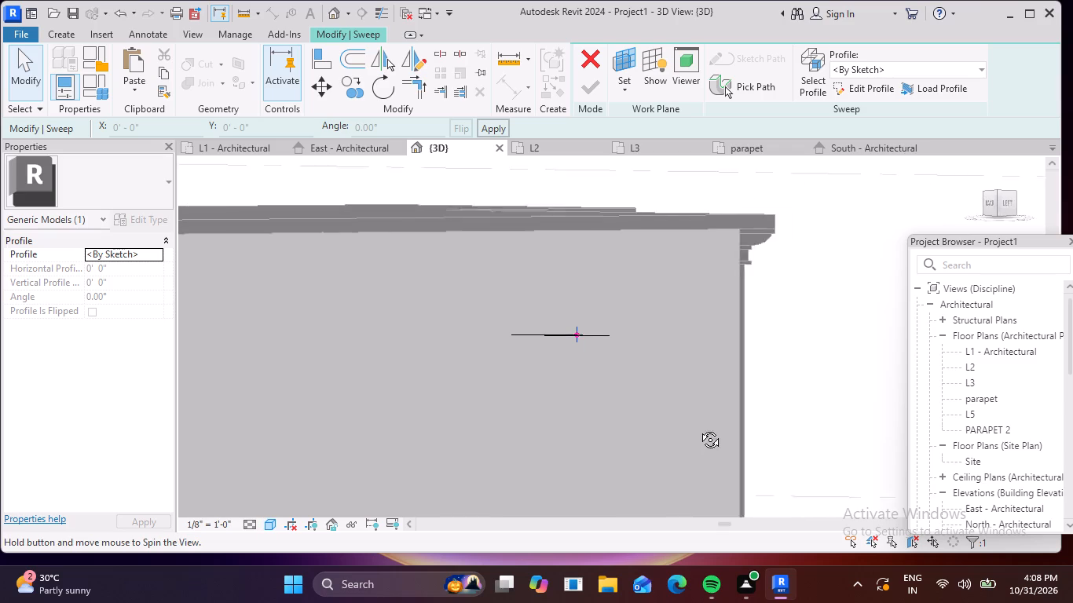
middle_click_drag(698, 428, 630, 390, "shift")
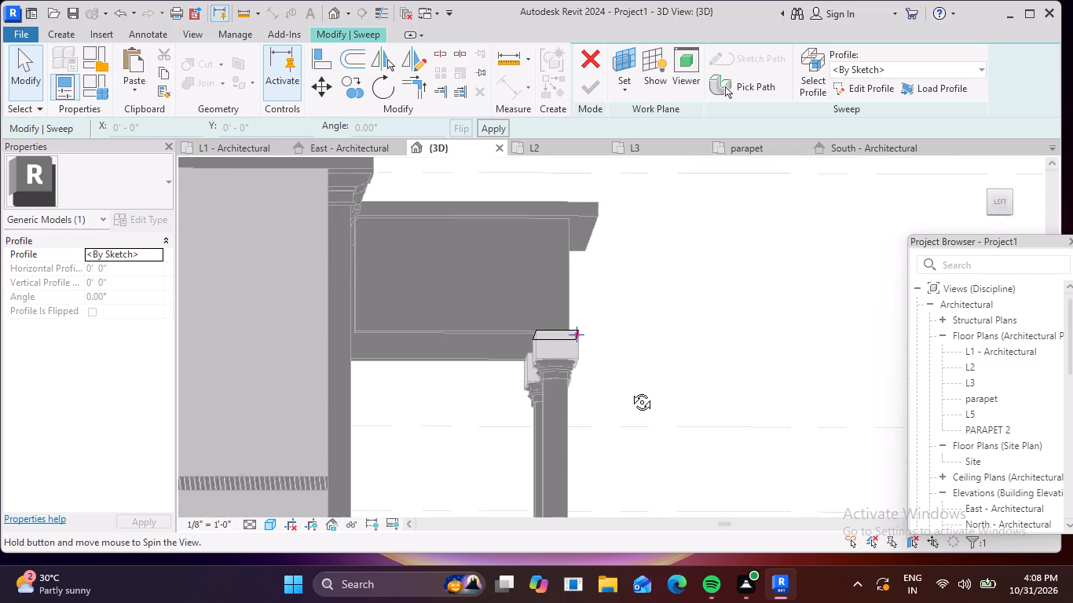
middle_click_drag(630, 390, 628, 386, "shift")
middle_click_drag(639, 349, 643, 398)
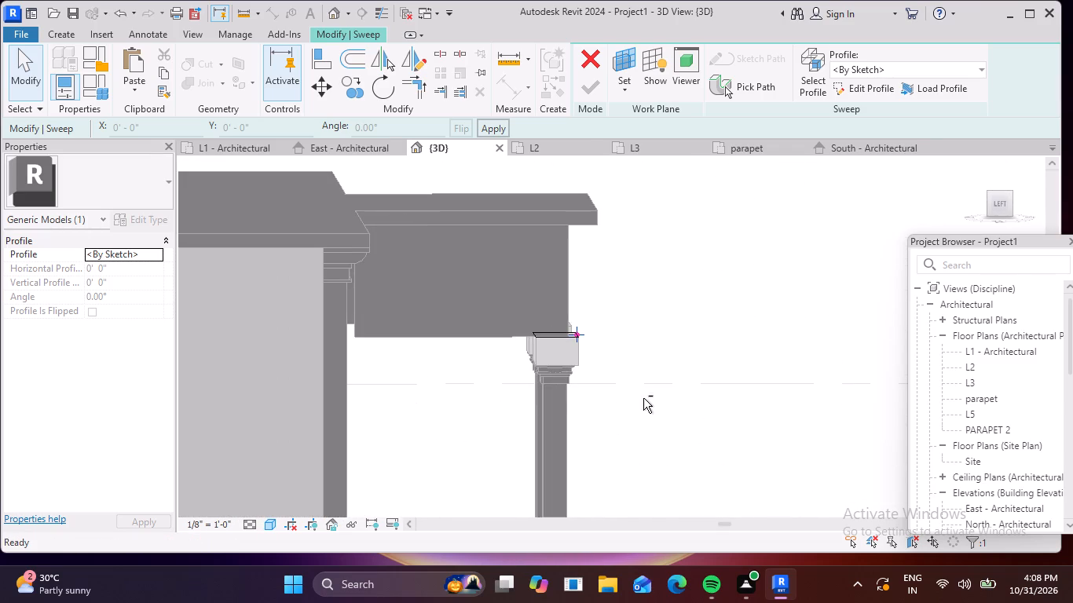
scroll(606, 342, "up", 11)
middle_click_drag(694, 357, 678, 353, "shift")
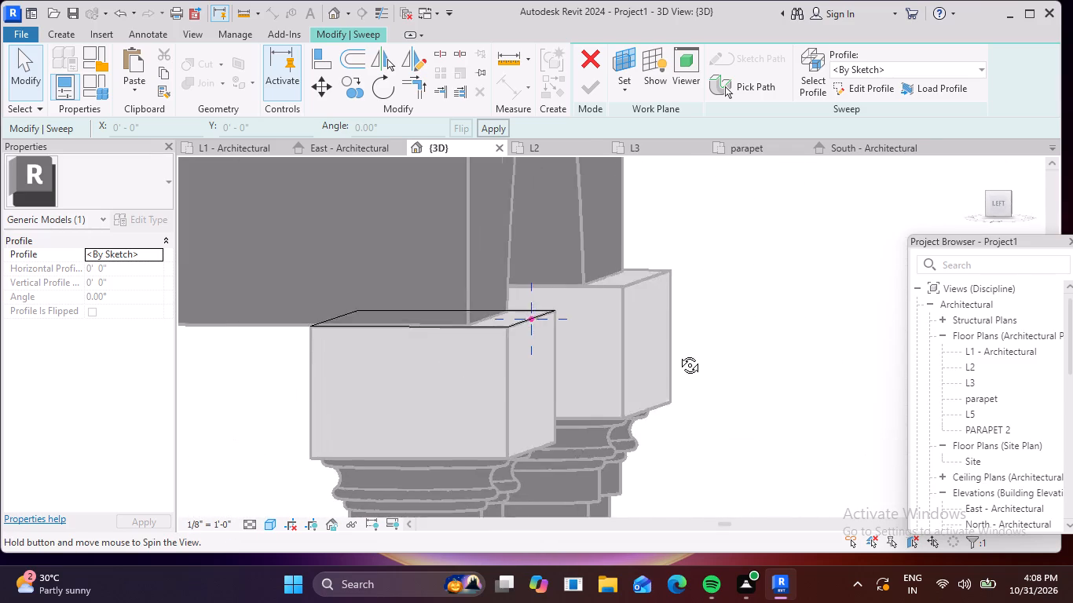
middle_click_drag(678, 353, 691, 347, "shift")
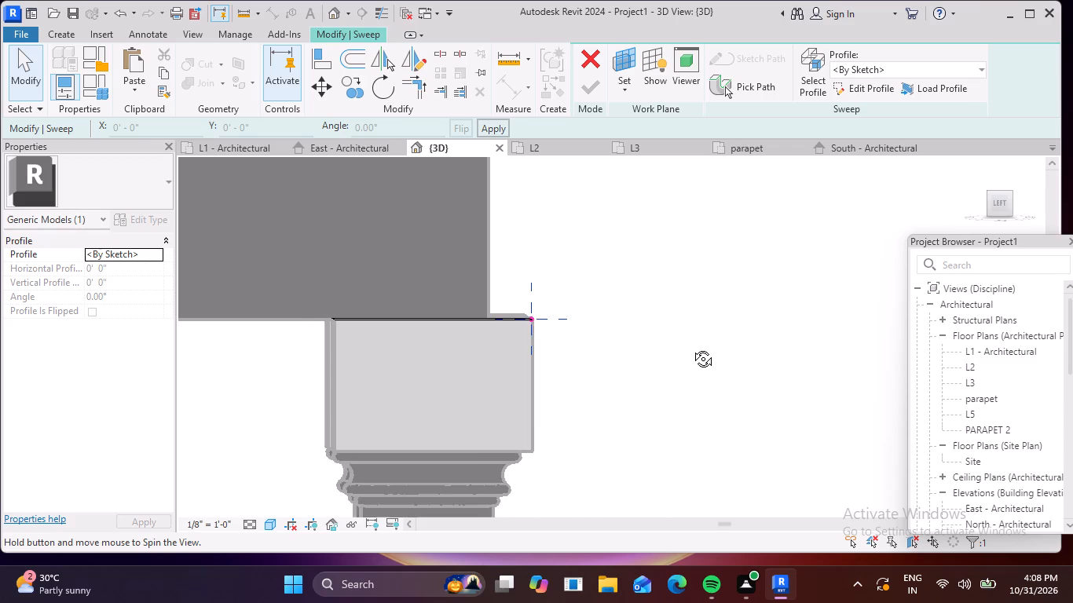
middle_click_drag(691, 347, 692, 345, "shift")
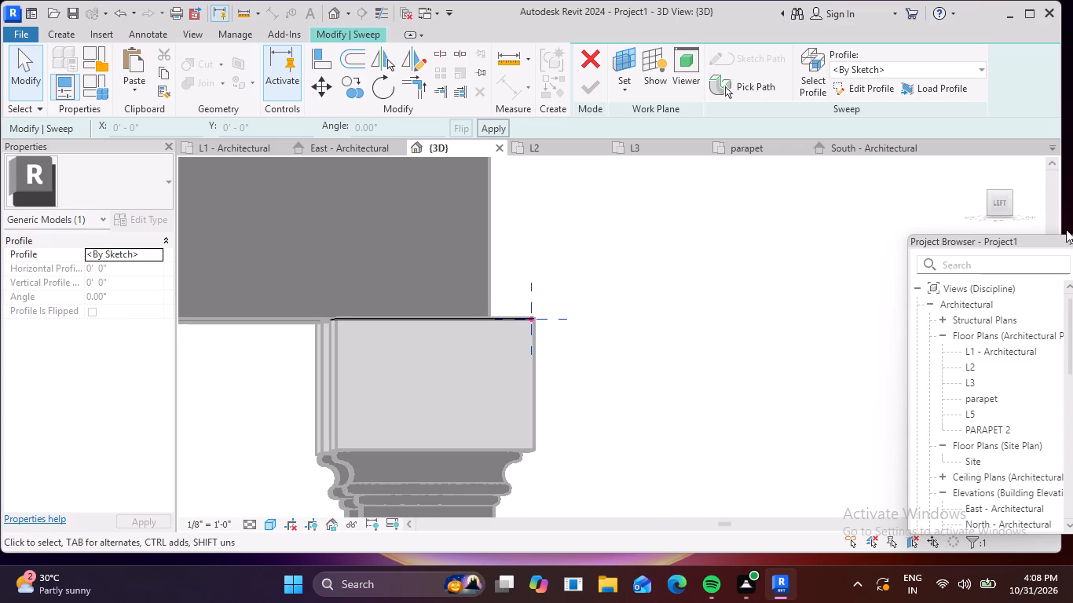
left_click(998, 206)
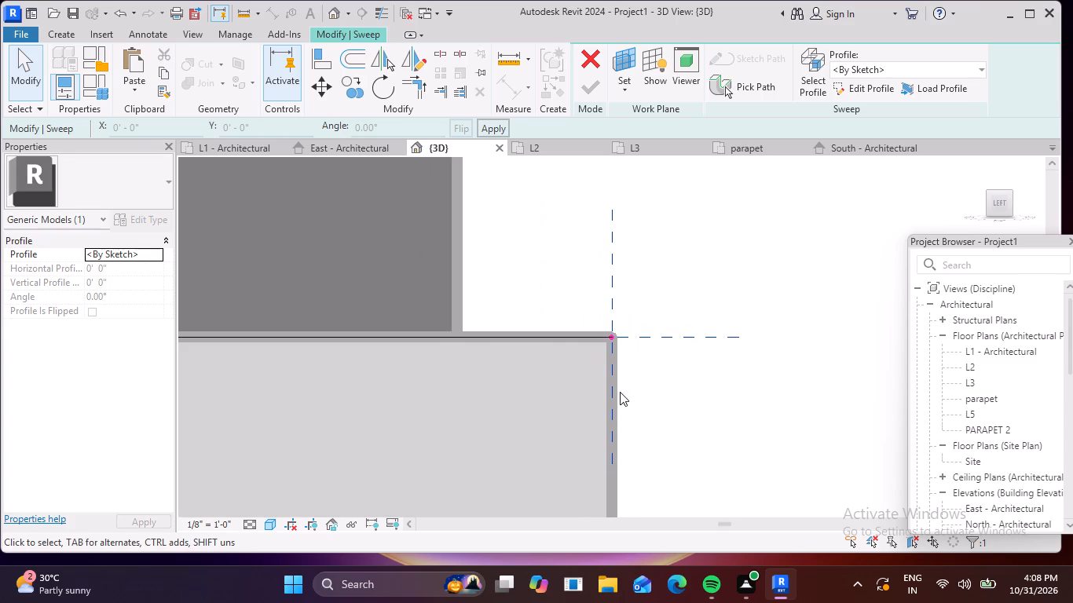
scroll(634, 355, "up", 4)
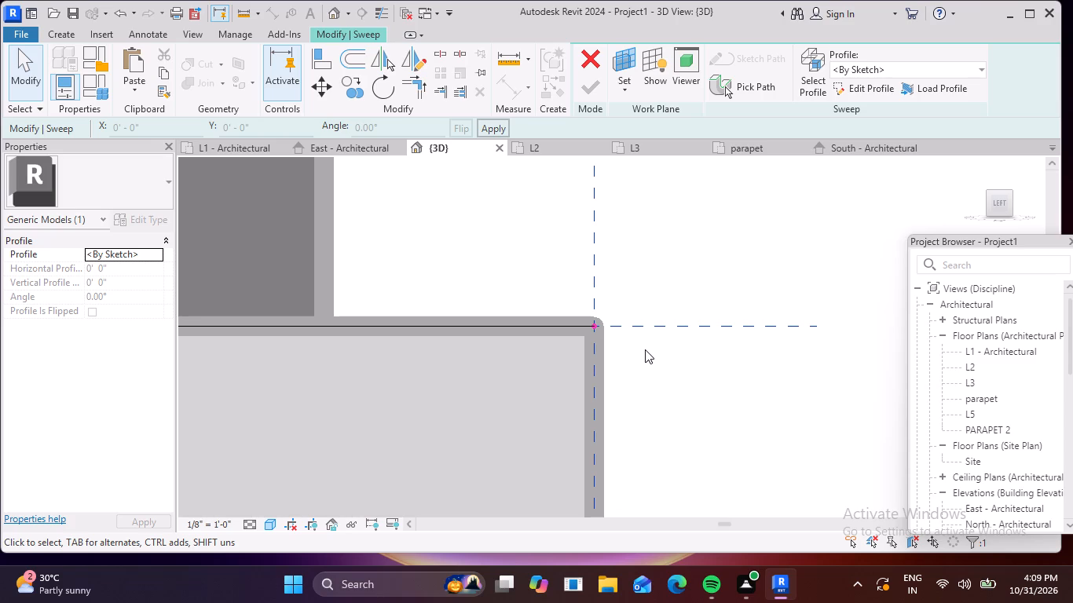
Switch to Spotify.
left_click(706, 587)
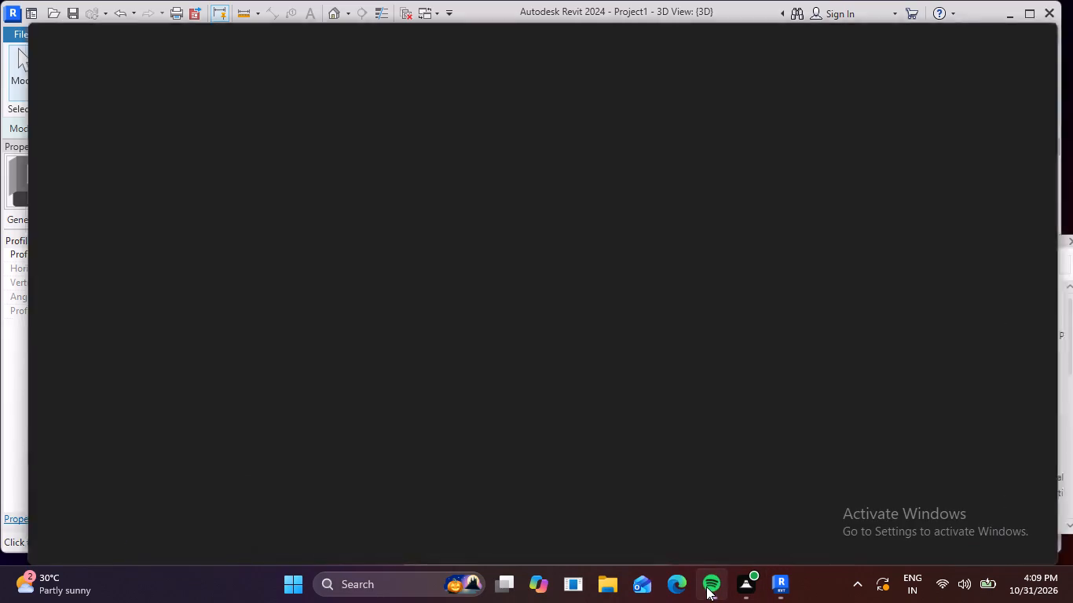
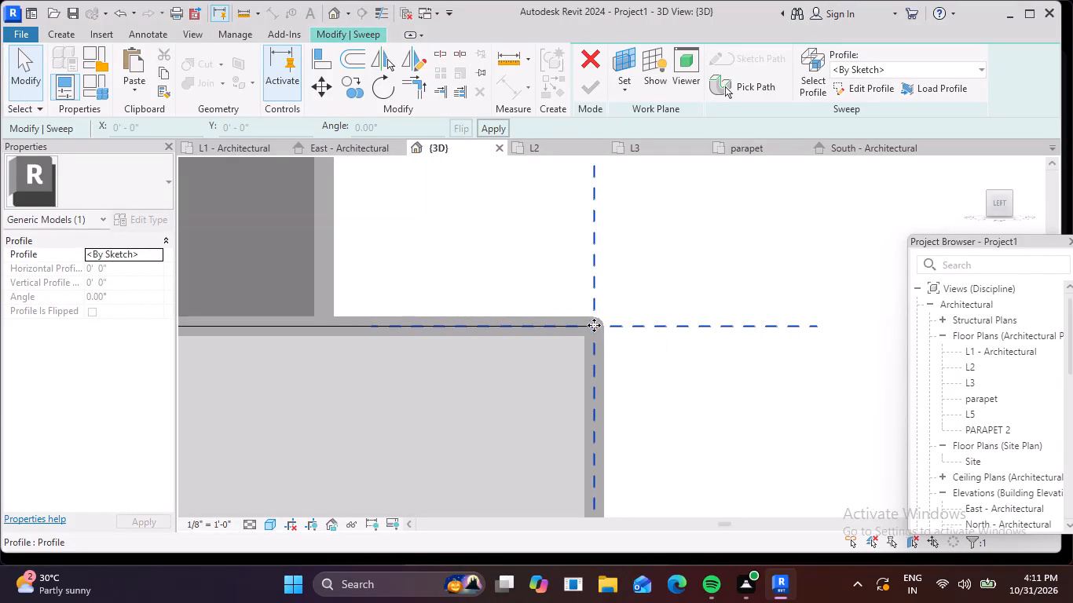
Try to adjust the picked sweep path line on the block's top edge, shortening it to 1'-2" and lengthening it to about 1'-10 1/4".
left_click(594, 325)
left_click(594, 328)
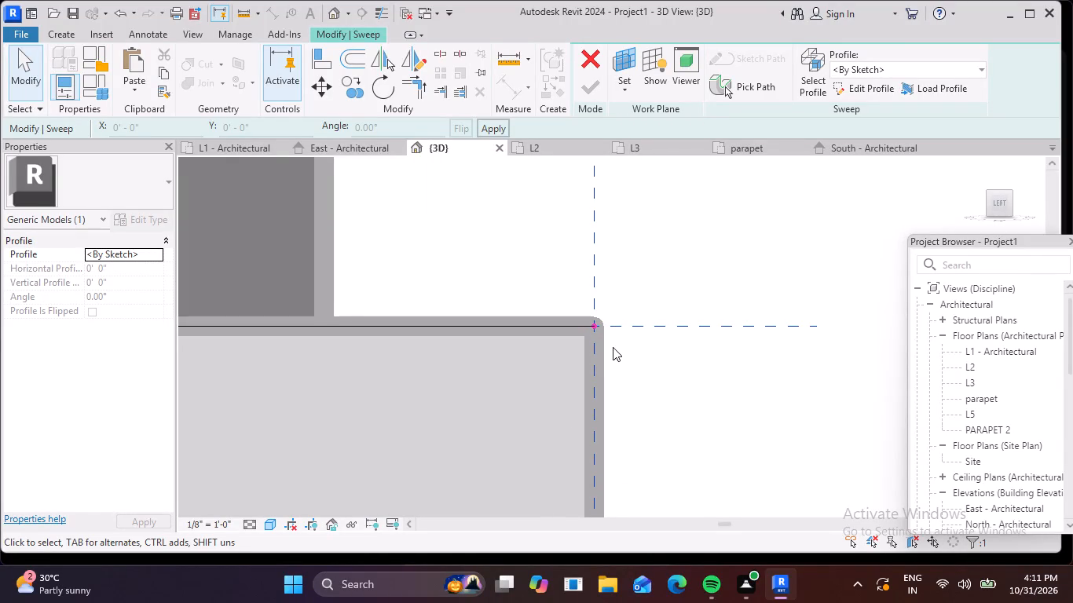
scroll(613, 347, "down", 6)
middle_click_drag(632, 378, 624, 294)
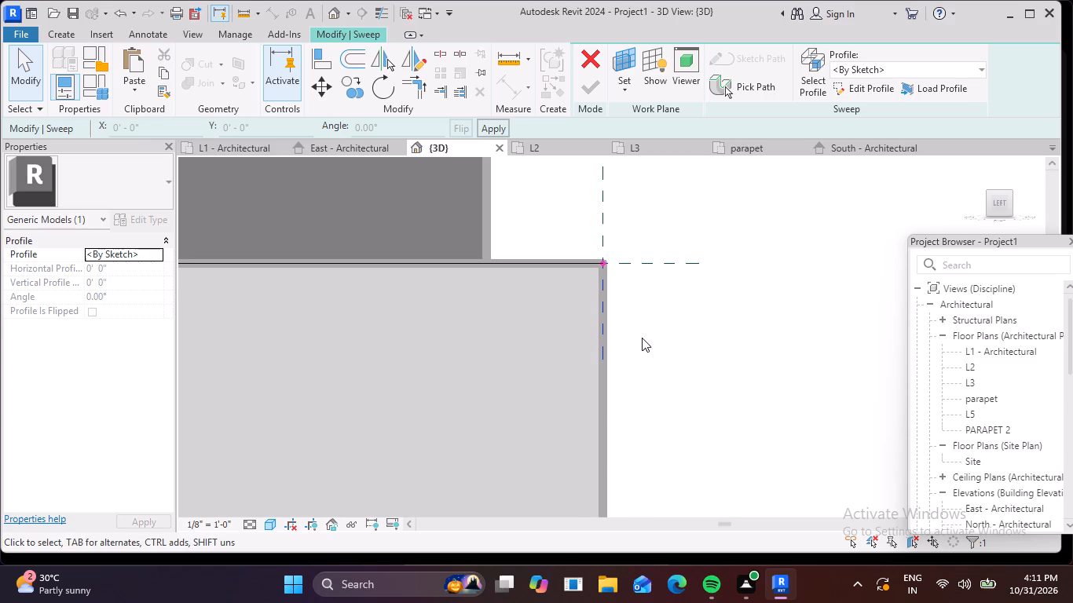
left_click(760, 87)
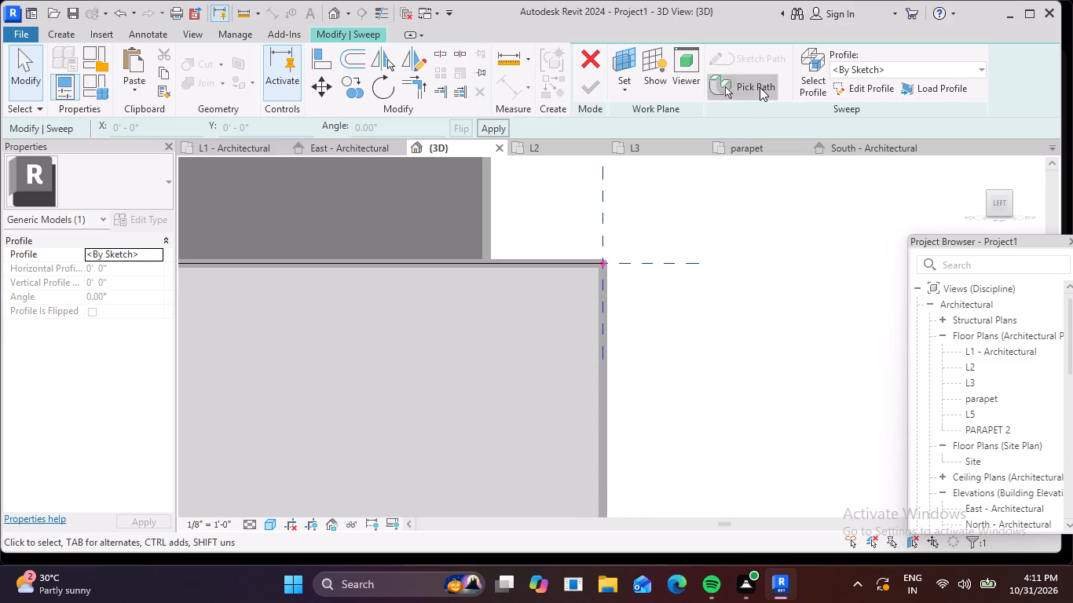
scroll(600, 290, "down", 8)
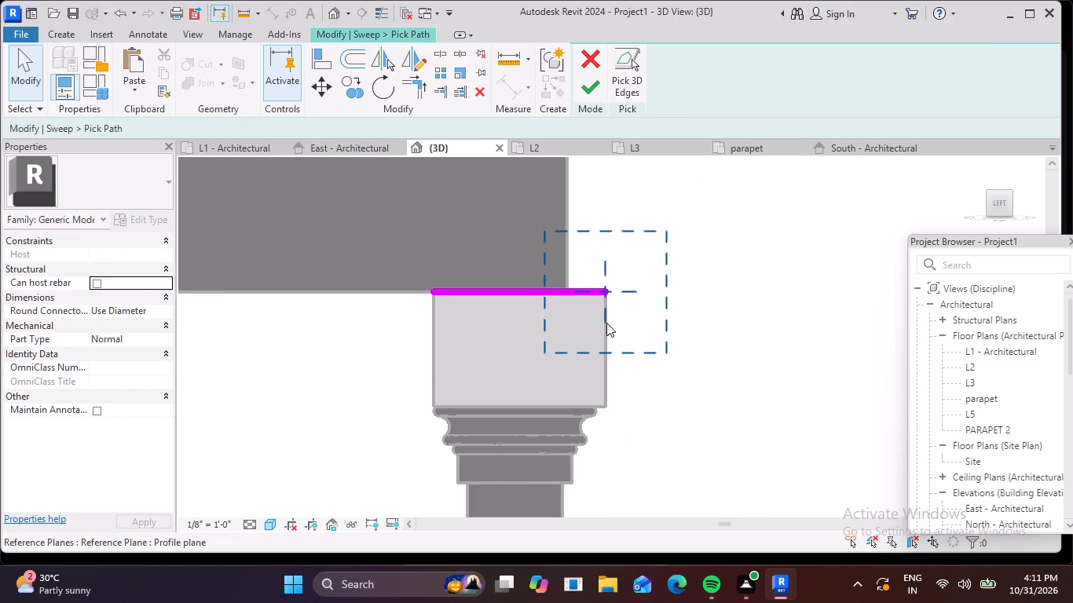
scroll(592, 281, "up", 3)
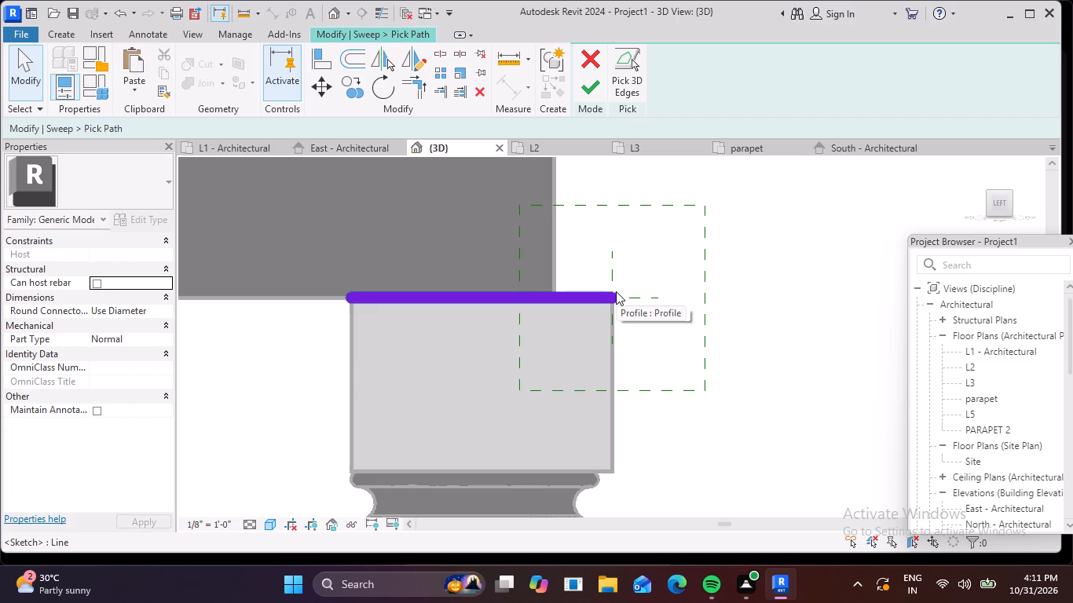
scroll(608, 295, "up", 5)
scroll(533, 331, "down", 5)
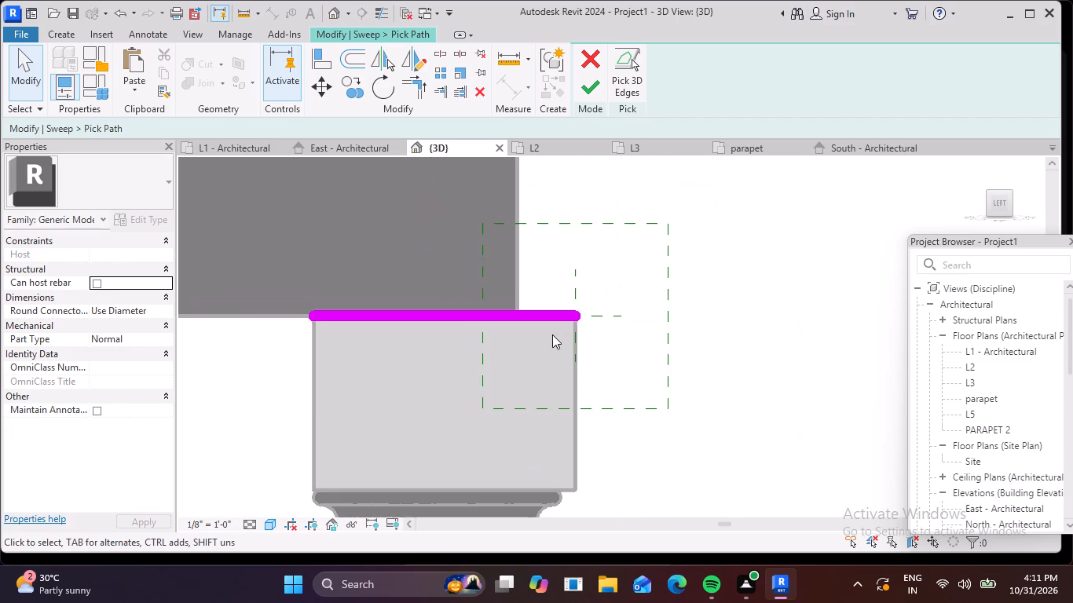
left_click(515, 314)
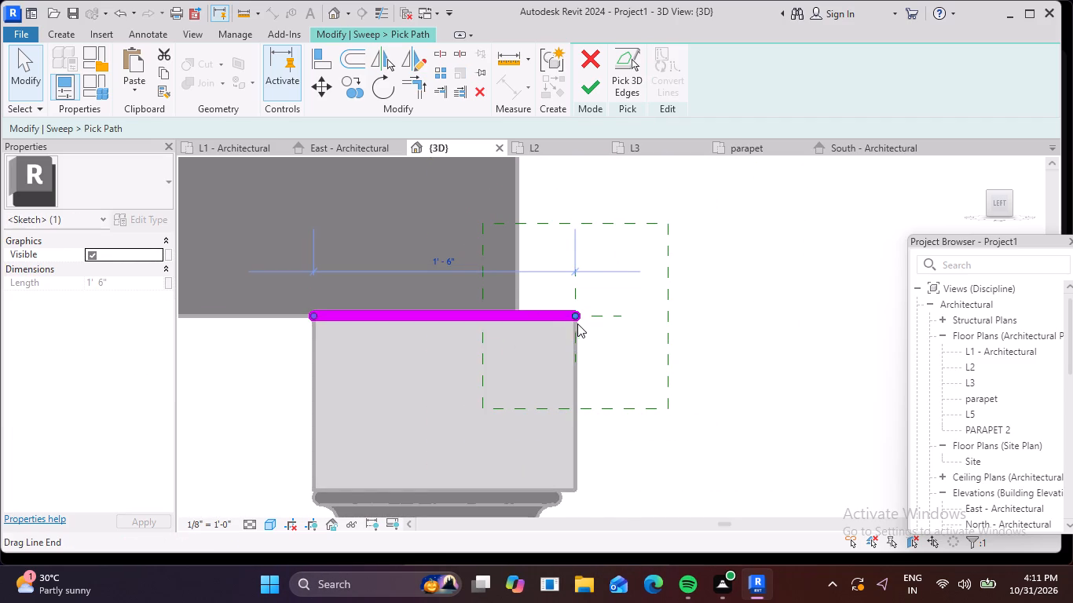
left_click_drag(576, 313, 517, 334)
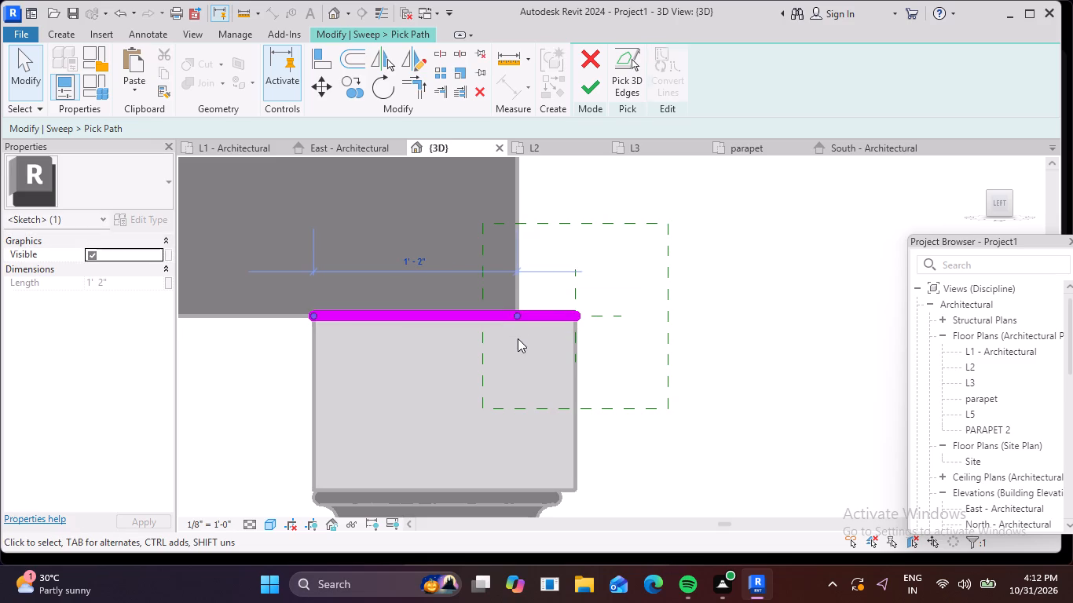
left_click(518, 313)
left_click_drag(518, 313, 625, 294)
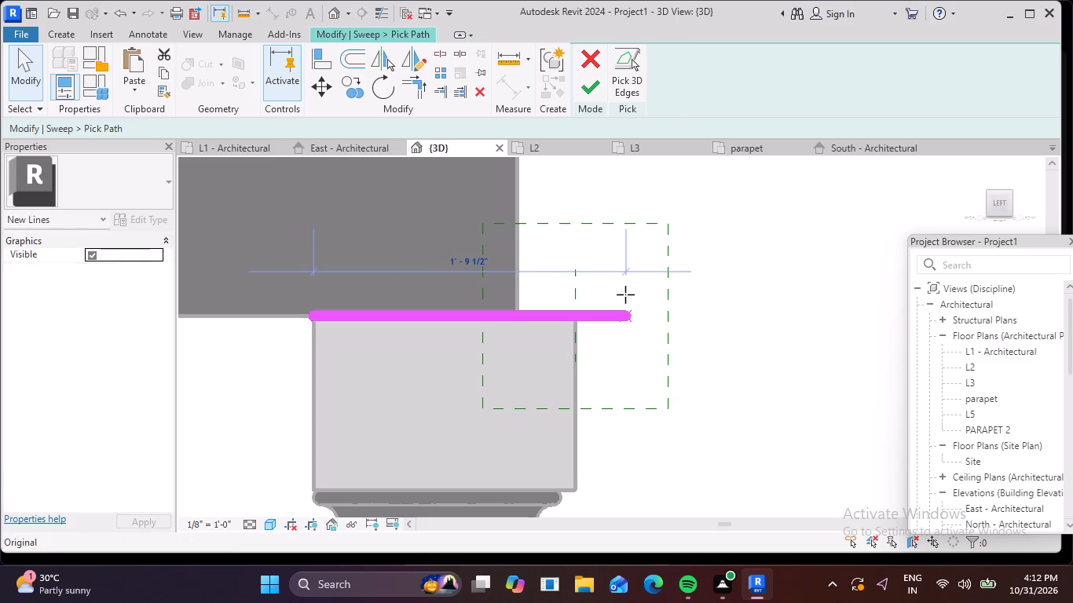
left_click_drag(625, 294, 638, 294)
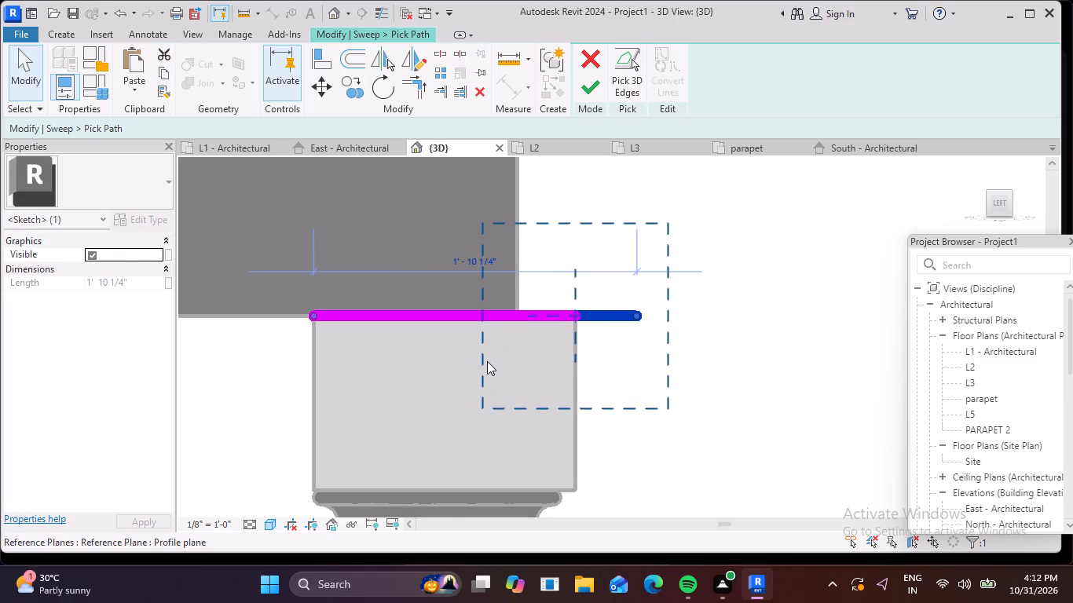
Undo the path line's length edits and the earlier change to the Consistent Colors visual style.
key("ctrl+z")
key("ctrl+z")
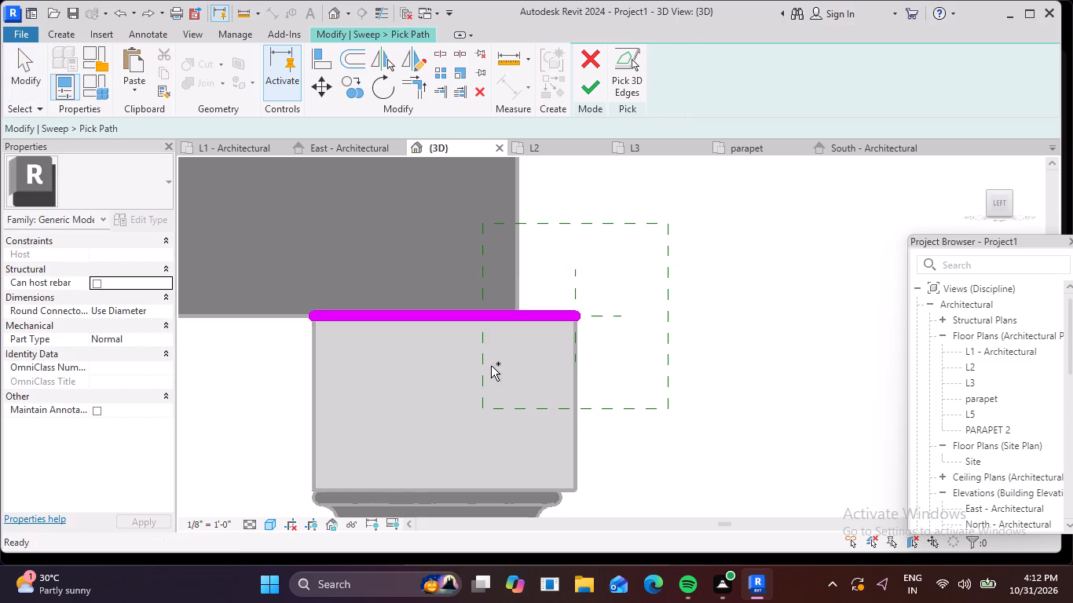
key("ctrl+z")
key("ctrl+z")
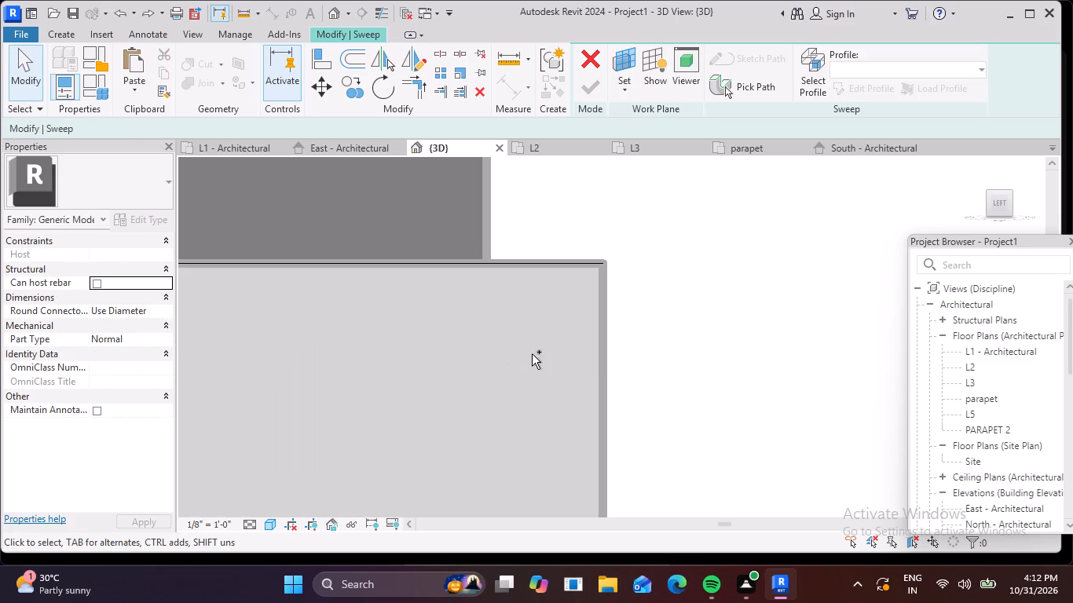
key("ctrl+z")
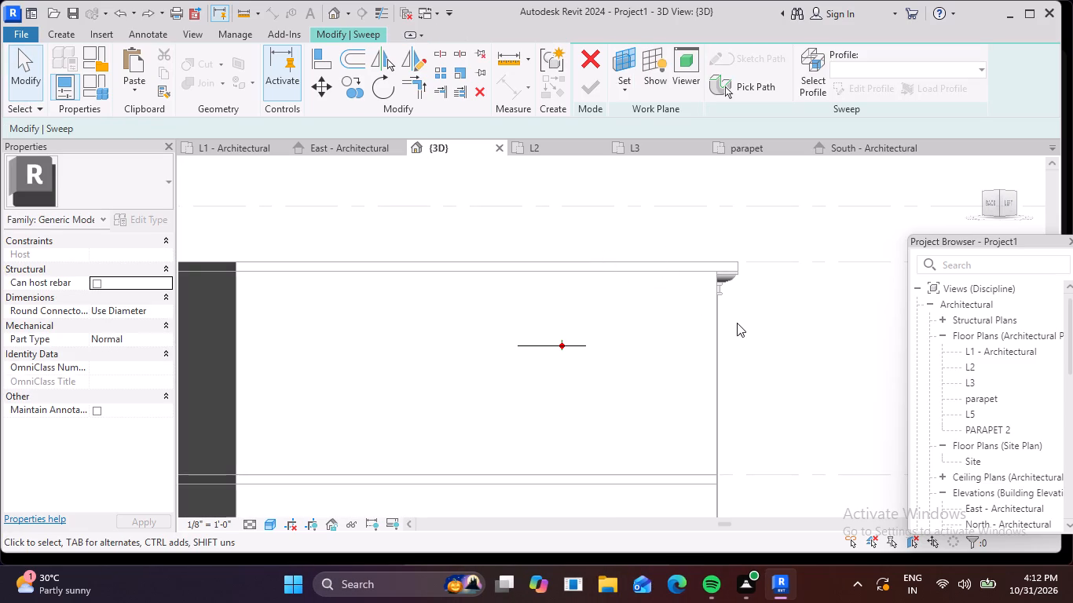
Select the void sweep's profile at the block's top outer corner, seen squarely from the Left view.
middle_click_drag(739, 323, 704, 349)
middle_click_drag(720, 359, 716, 359, "shift")
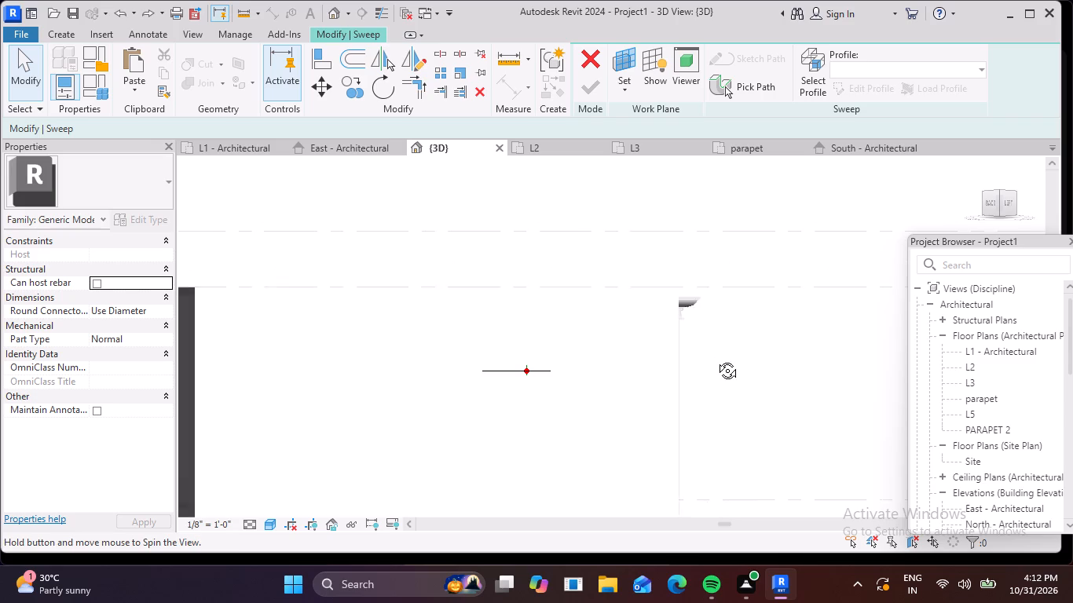
middle_click_drag(716, 359, 621, 355, "shift")
scroll(503, 375, "up", 5)
scroll(588, 360, "up", 2)
left_click(999, 206)
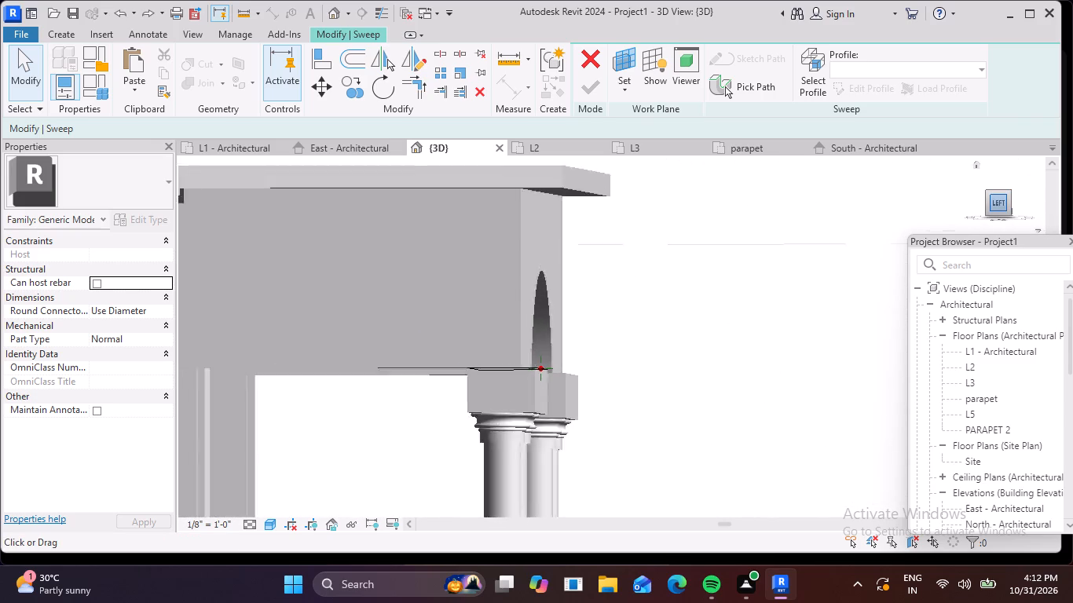
scroll(580, 375, "up", 2)
scroll(721, 318, "up", 5)
scroll(551, 359, "up", 4)
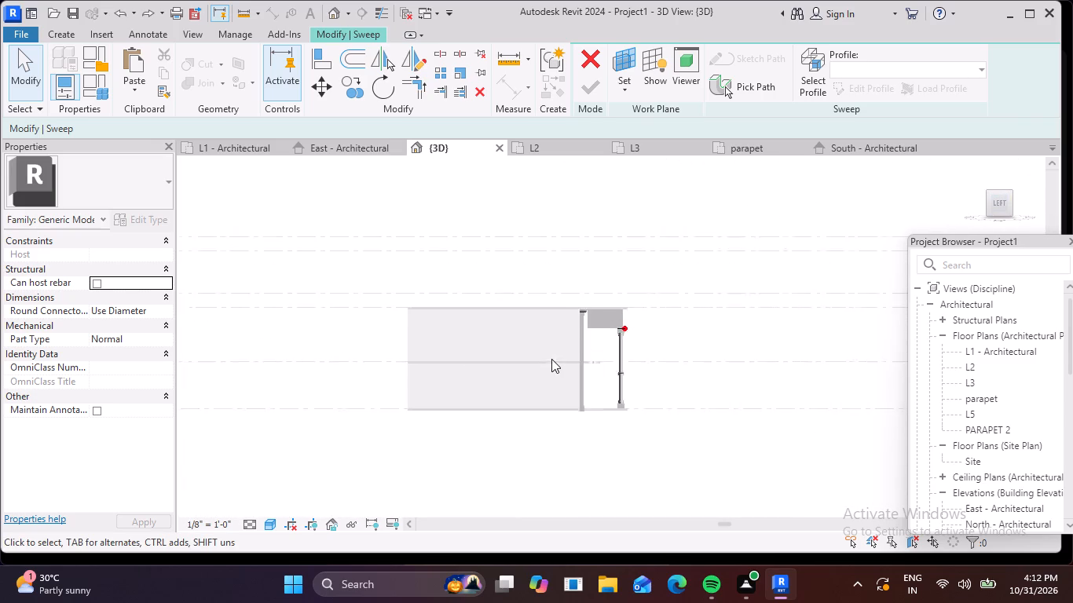
scroll(640, 337, "up", 15)
middle_click_drag(622, 281, 638, 336)
scroll(622, 281, "up", 1)
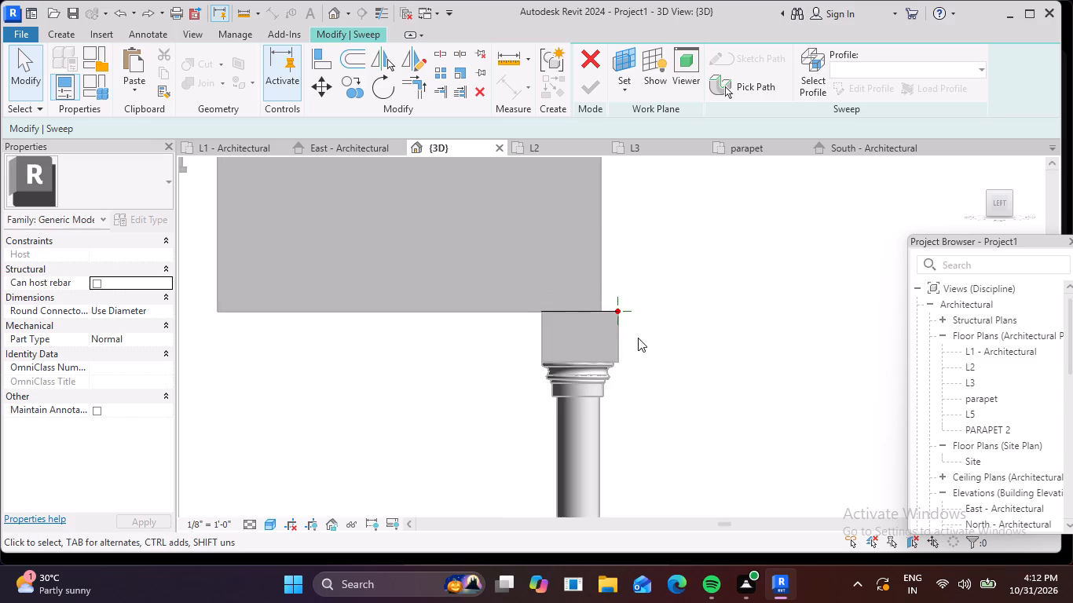
scroll(621, 327, "up", 5)
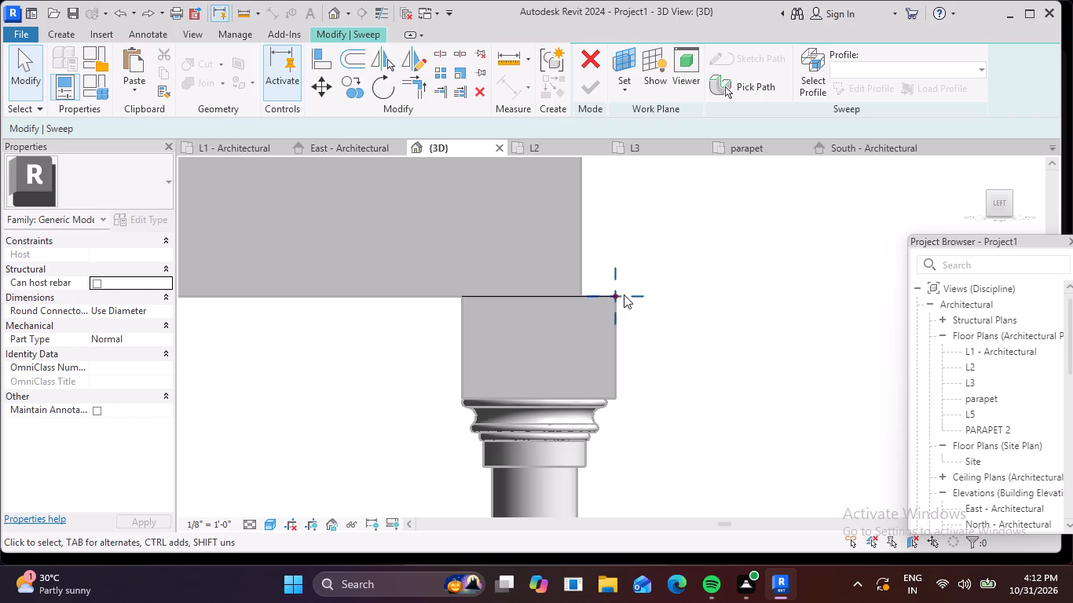
left_click_drag(614, 294, 577, 298)
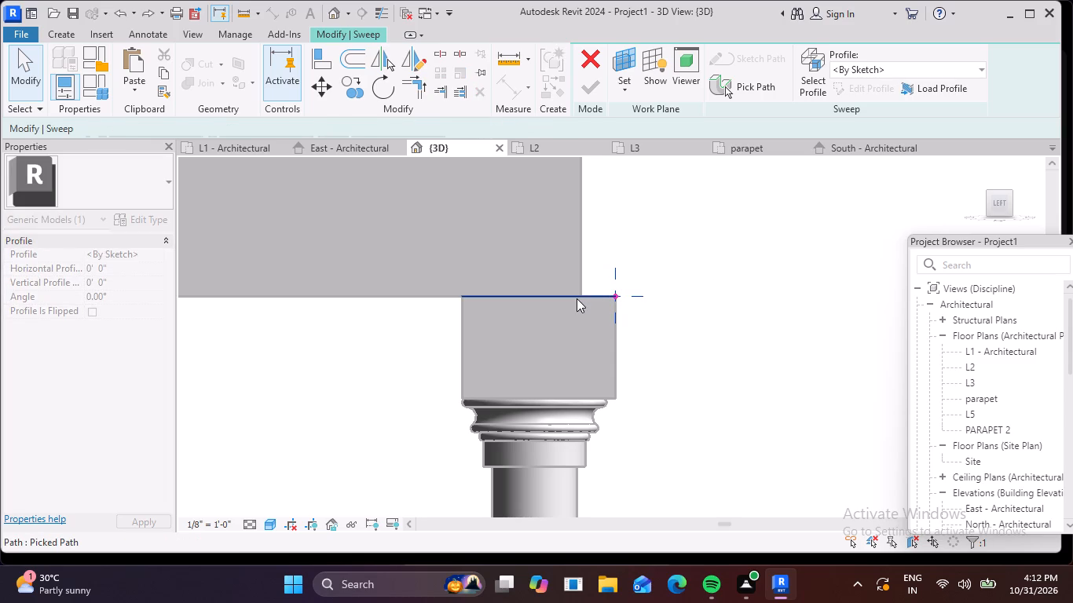
left_click(616, 295)
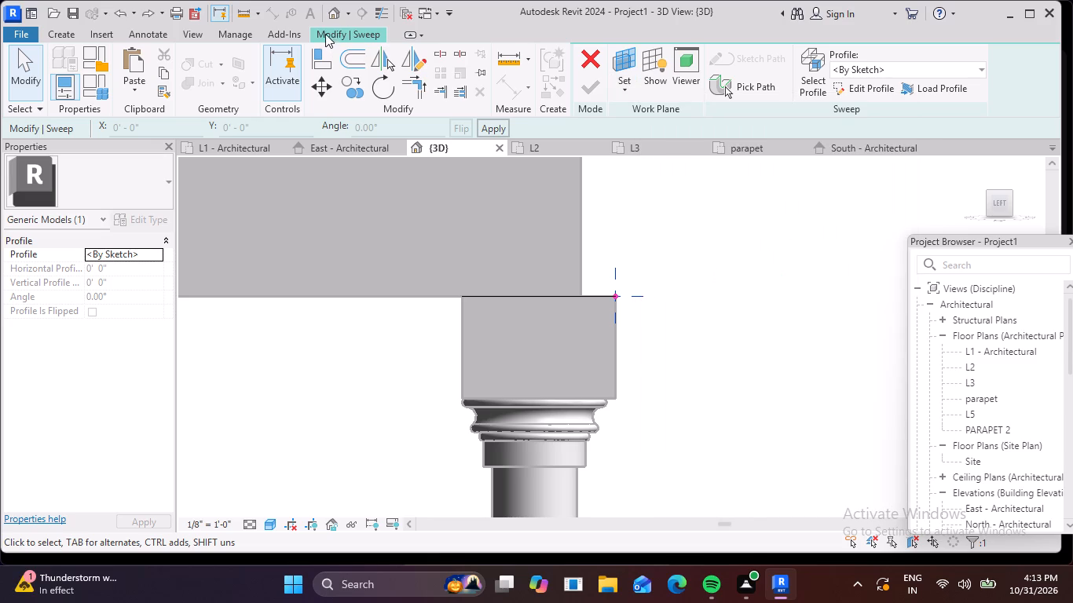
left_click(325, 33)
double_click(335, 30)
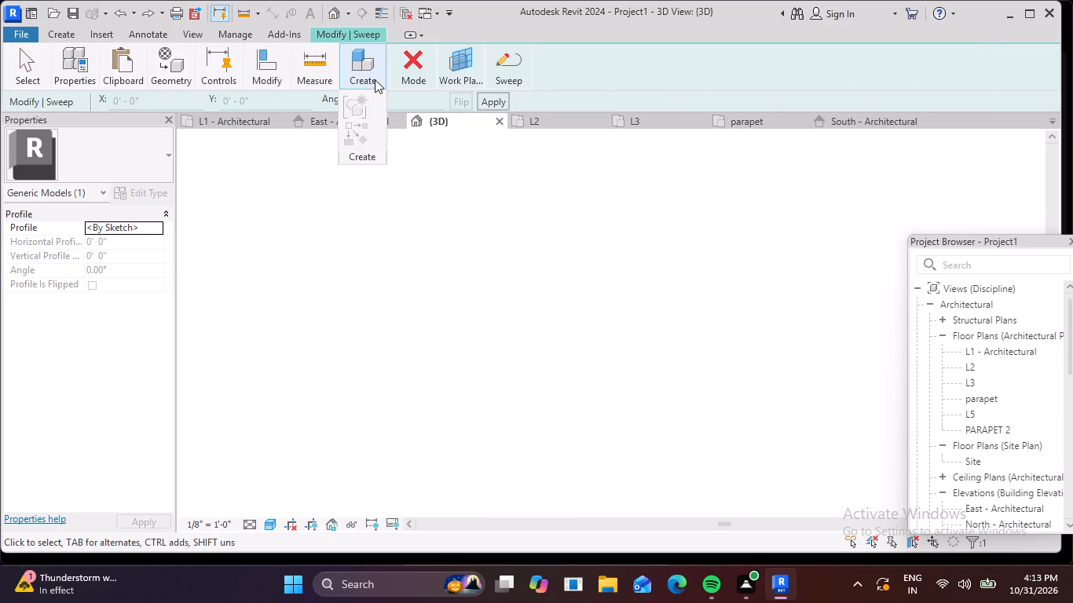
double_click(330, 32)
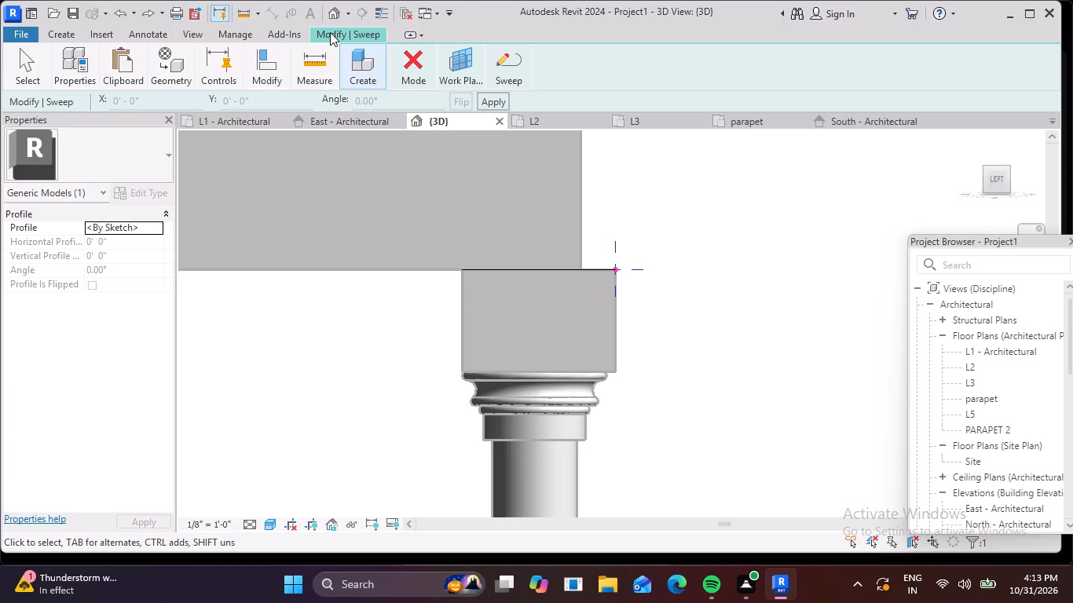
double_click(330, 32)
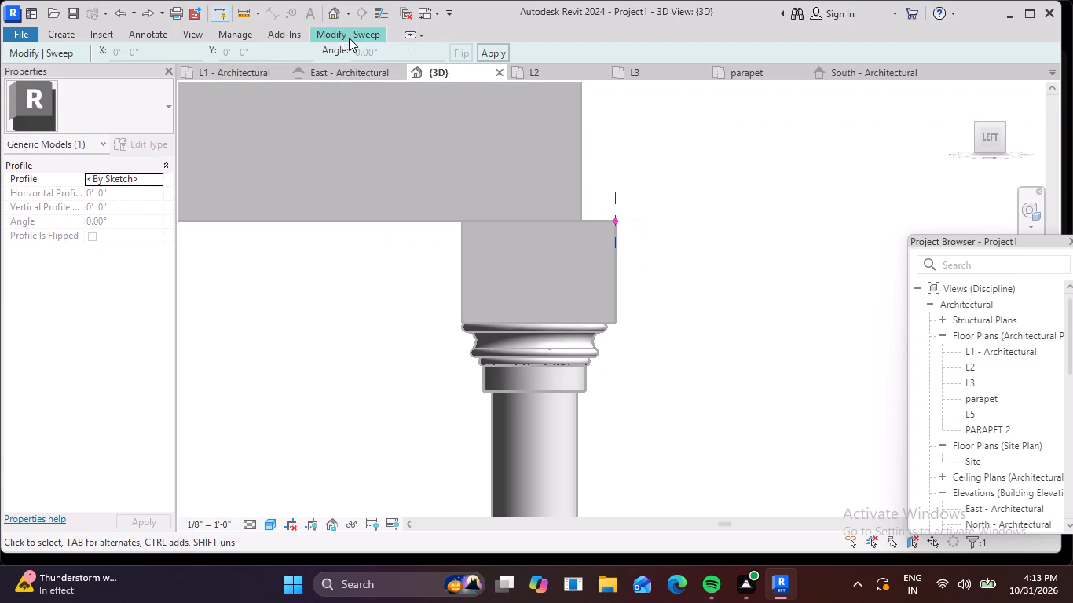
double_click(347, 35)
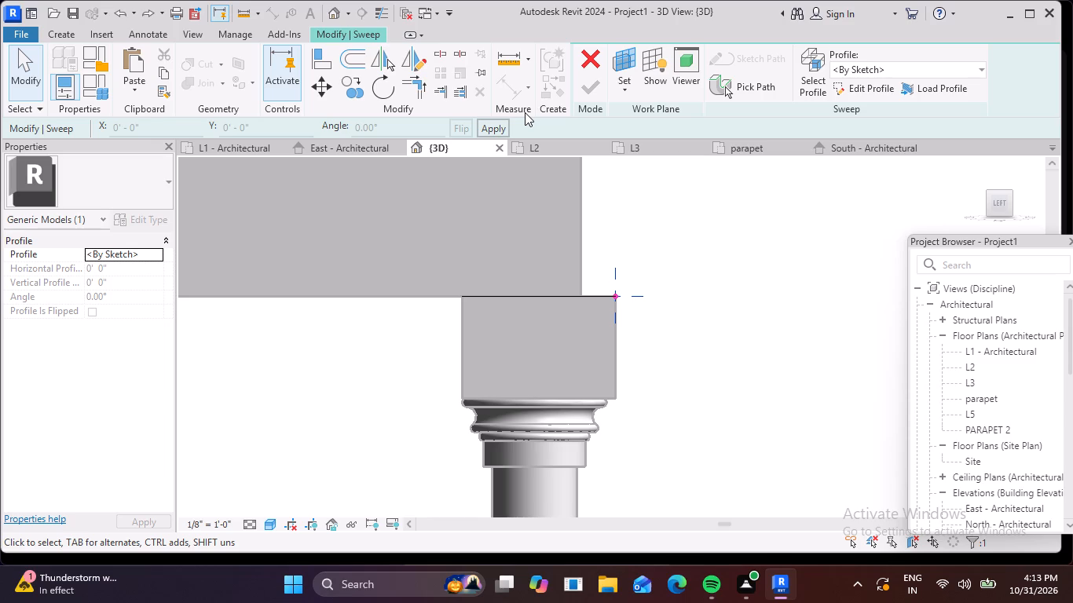
Edit the sweep profile, sketching a short line inward from the block's top outer corner and a vertical line about 2" down.
left_click(857, 92)
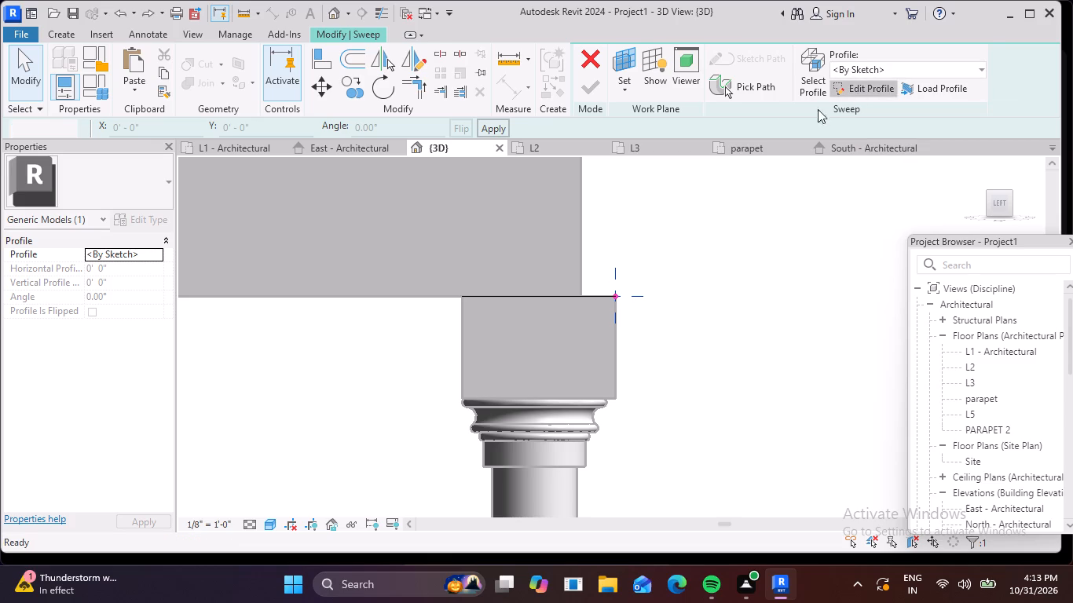
left_click(617, 298)
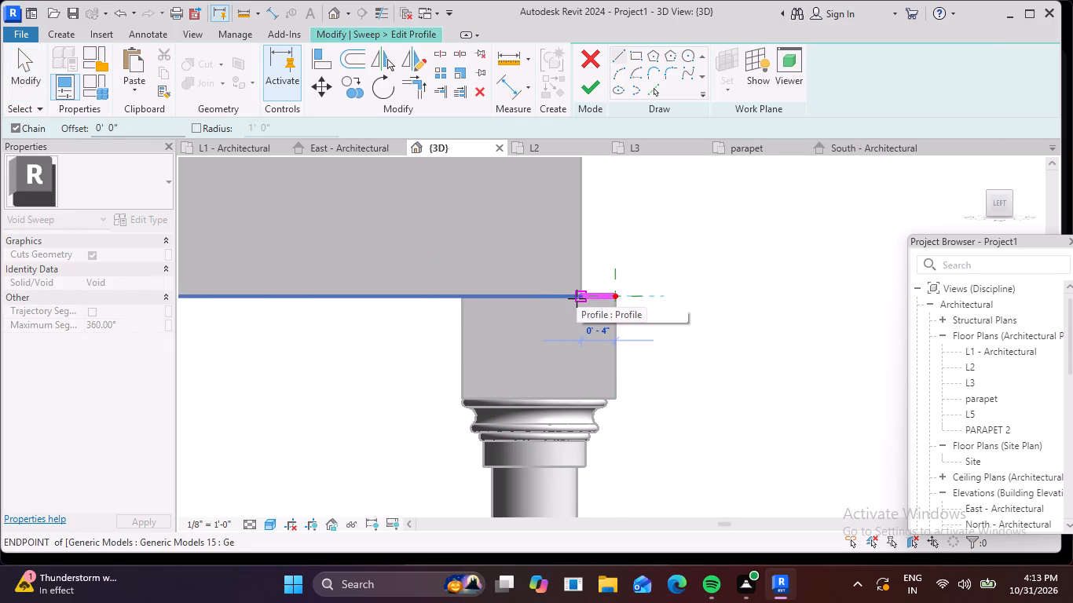
scroll(577, 298, "up", 5)
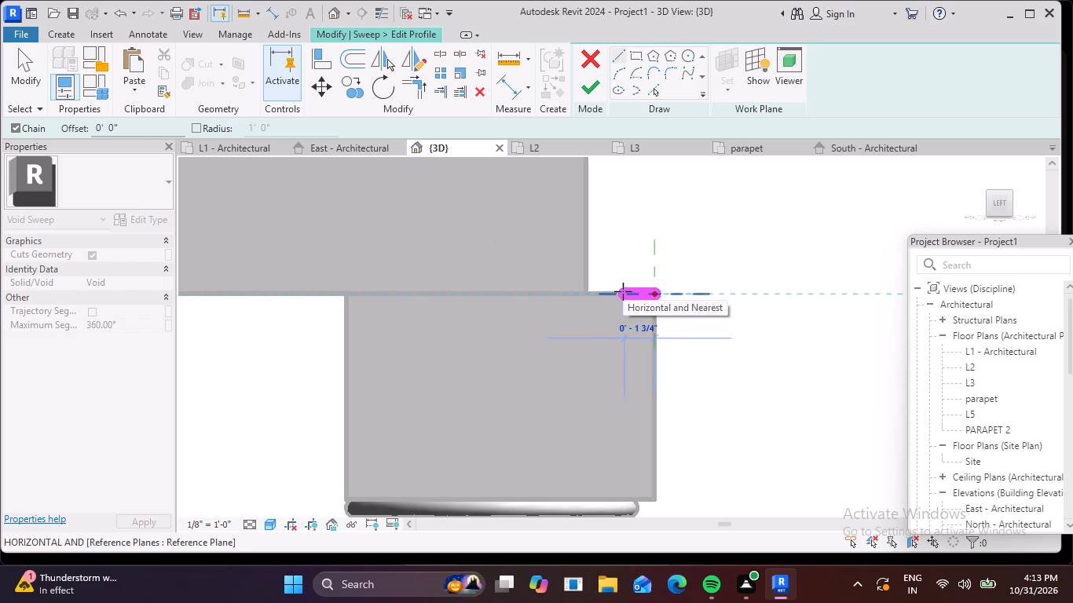
scroll(623, 291, "up", 4)
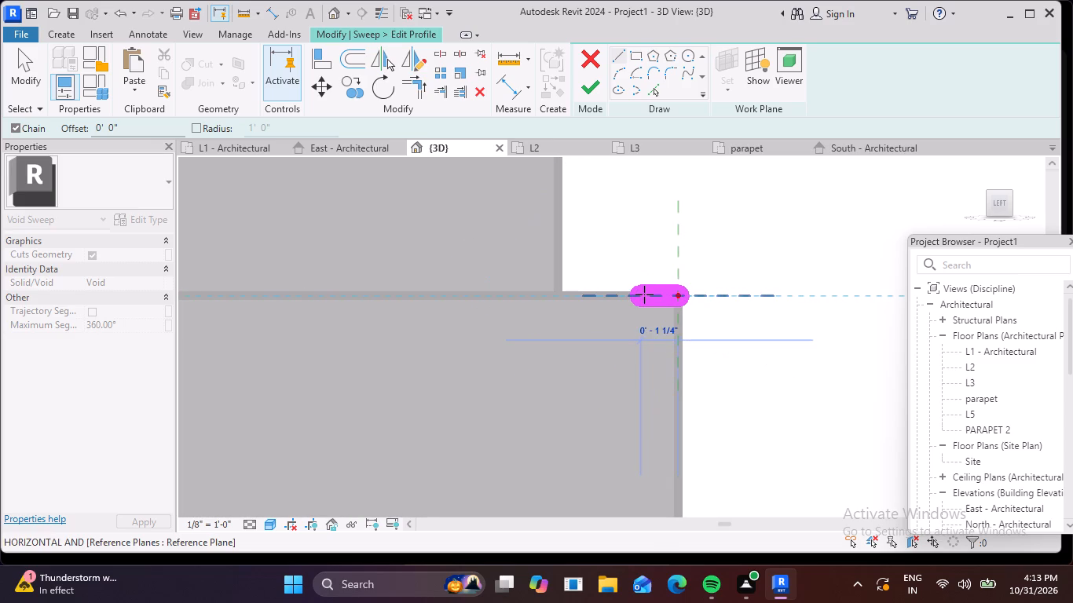
left_click(648, 297)
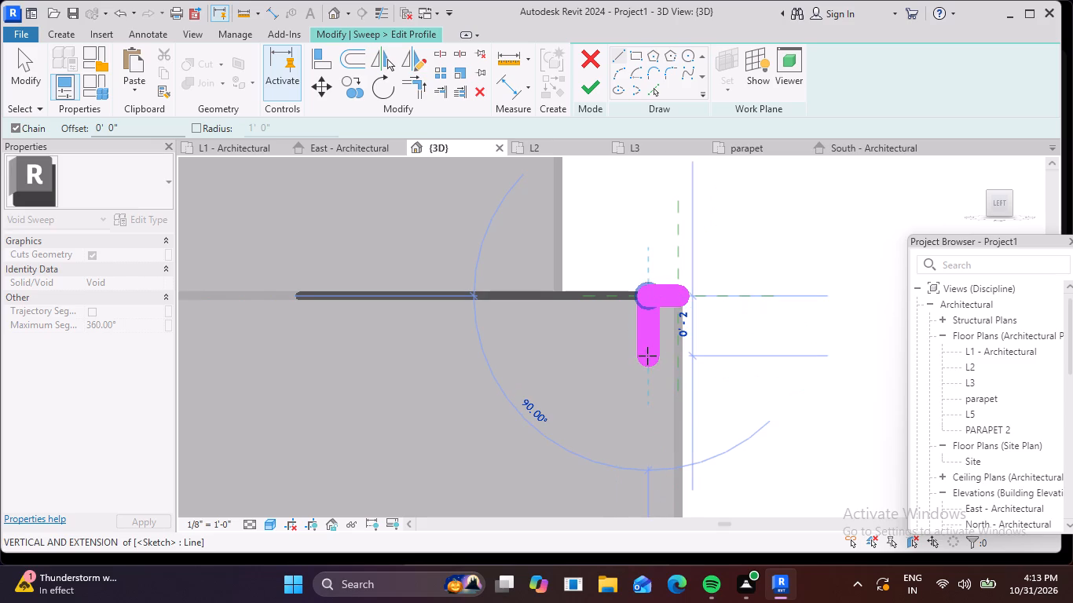
left_click(647, 356)
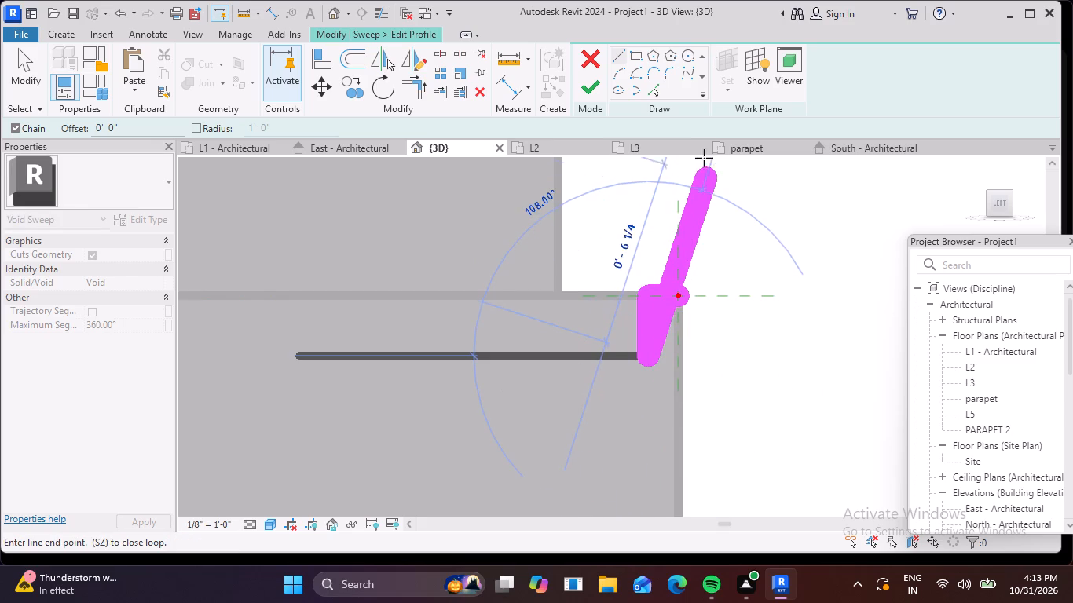
Add an outward-bulging start-end-radius arc to the profile, ending about 1" directly below the vertical line.
left_click(620, 73)
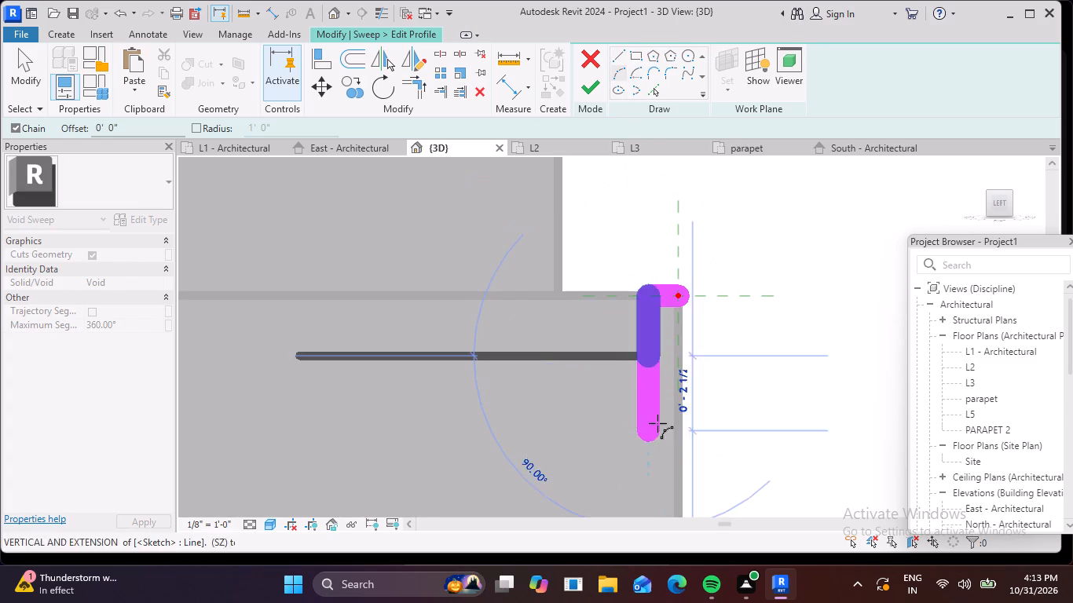
scroll(657, 407, "up", 4)
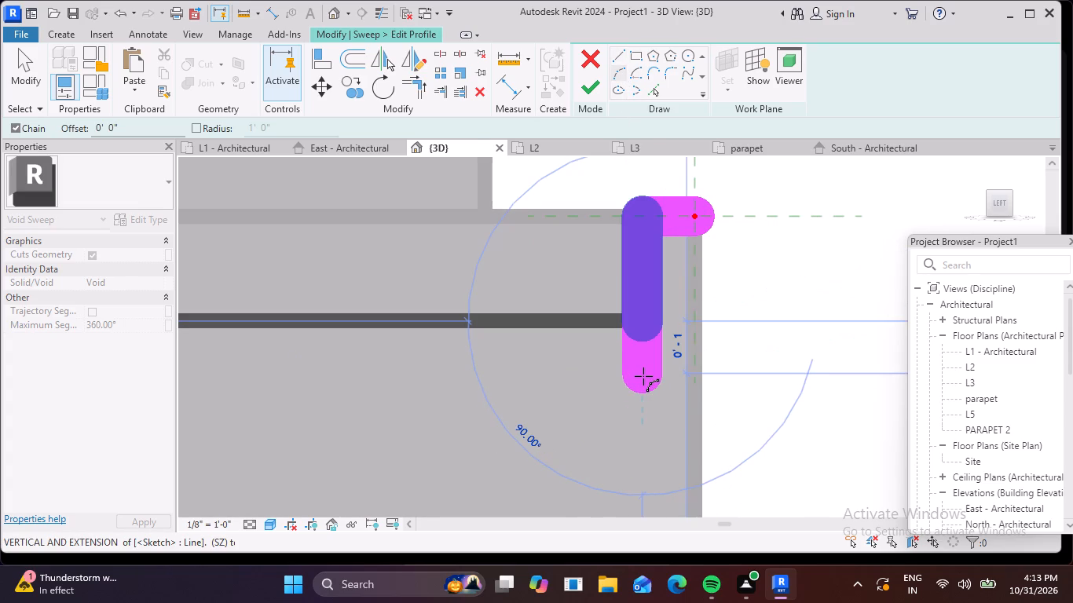
left_click(643, 376)
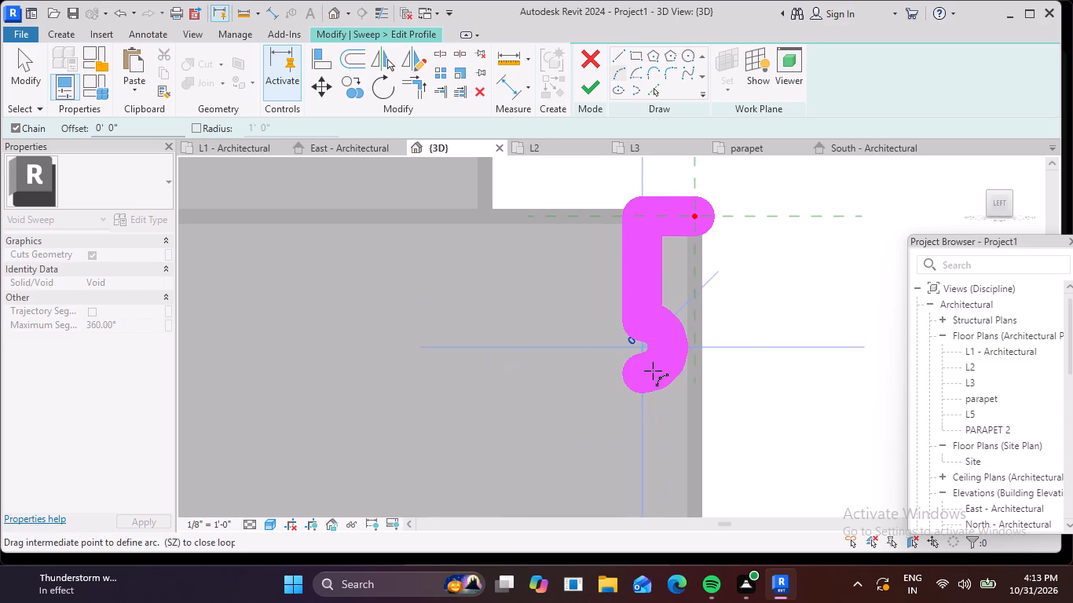
left_click(653, 371)
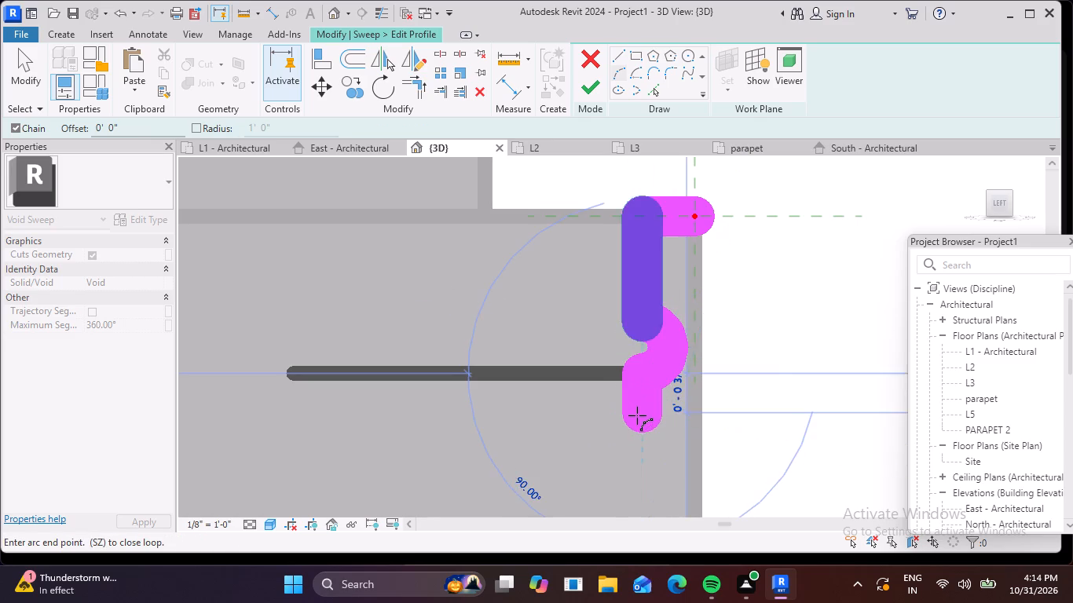
Continue the profile with a vertical line about 1" down and a second outward-bulging start-end-radius arc ending about 1" directly below it.
left_click(623, 58)
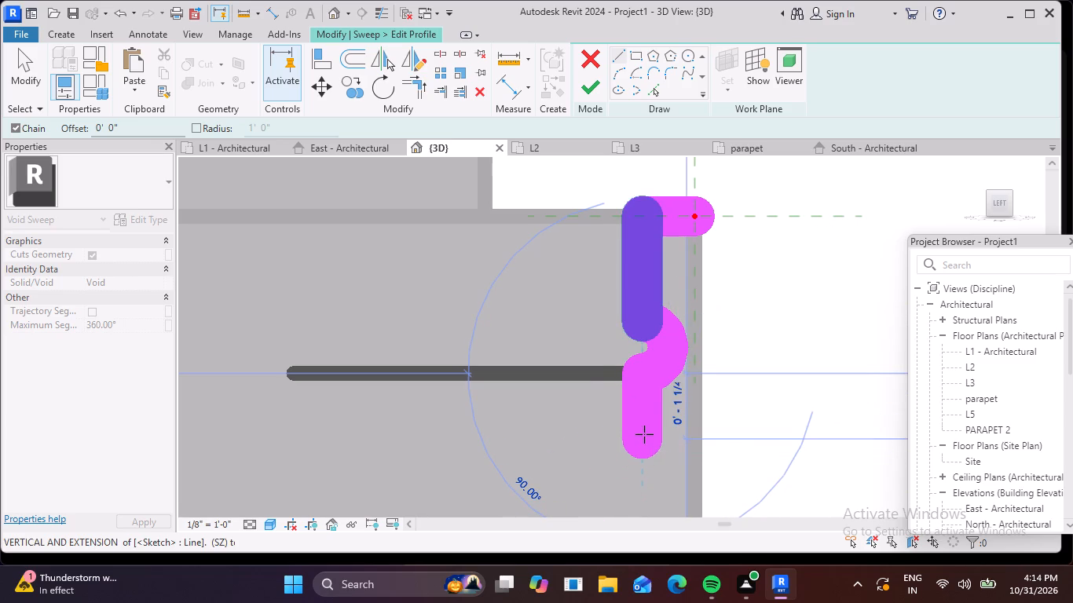
left_click(644, 426)
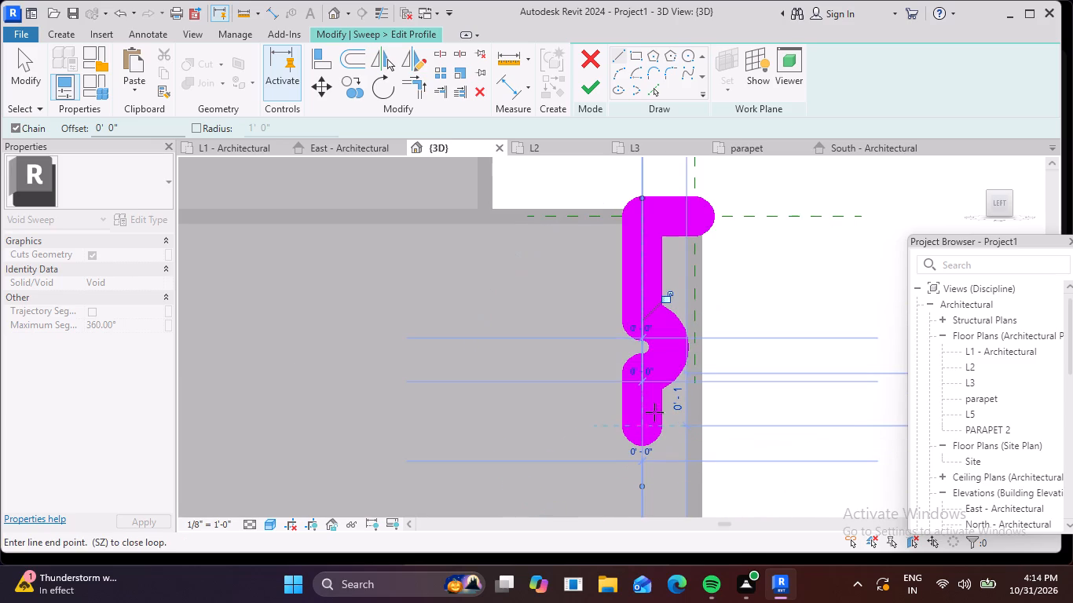
left_click(617, 75)
scroll(742, 418, "down", 2)
middle_click_drag(731, 439, 635, 310)
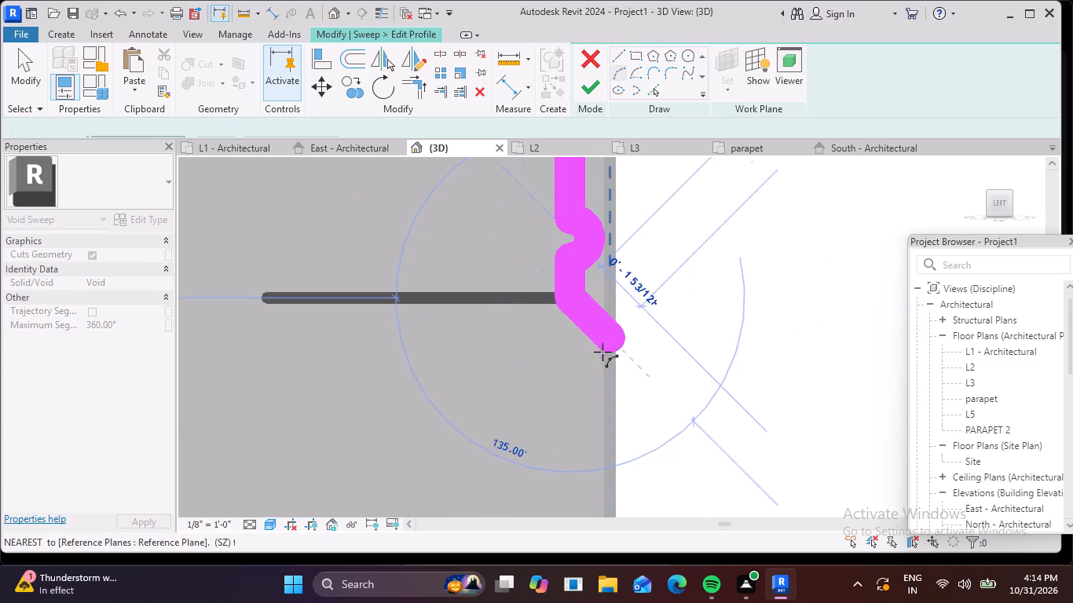
left_click(565, 336)
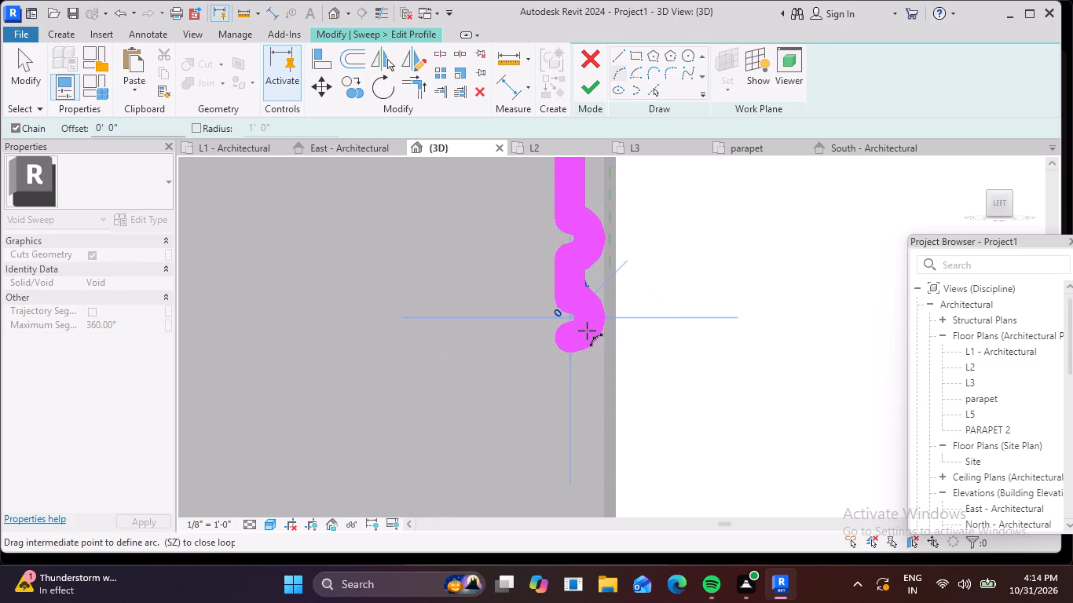
left_click(587, 331)
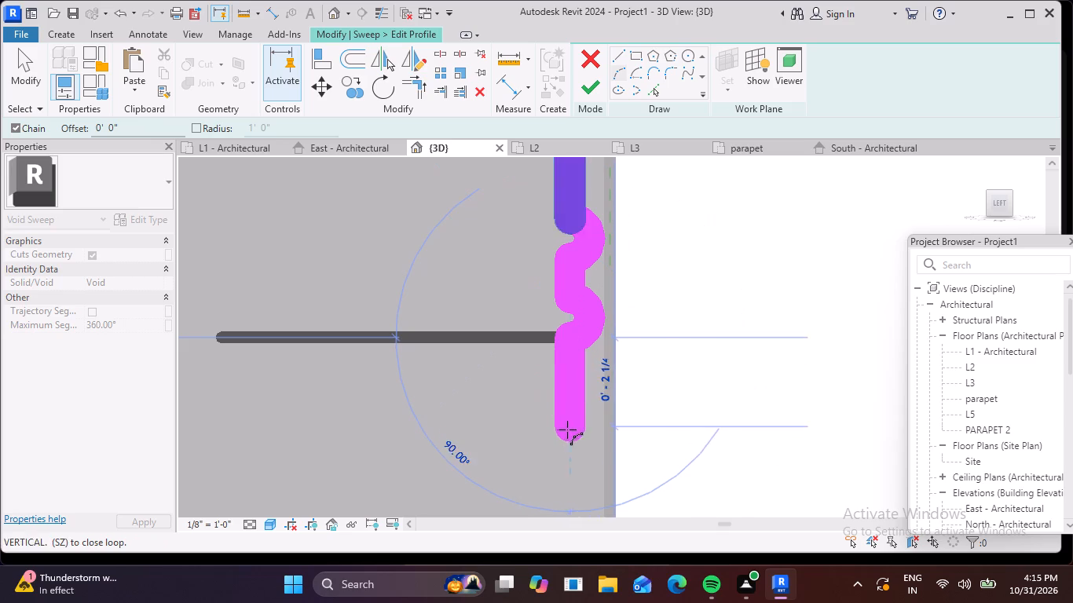
Add a vertical line running about 5" straight down from the second arc's lower end.
scroll(558, 443, "down", 3)
middle_click_drag(559, 457, 562, 436)
left_click(621, 60)
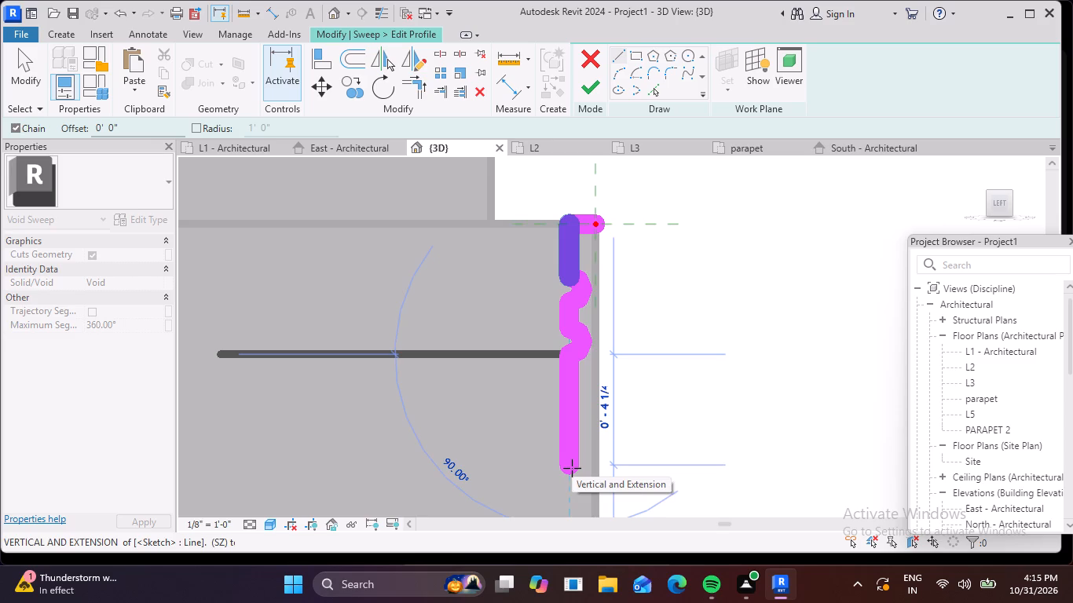
middle_click_drag(572, 468, 557, 411)
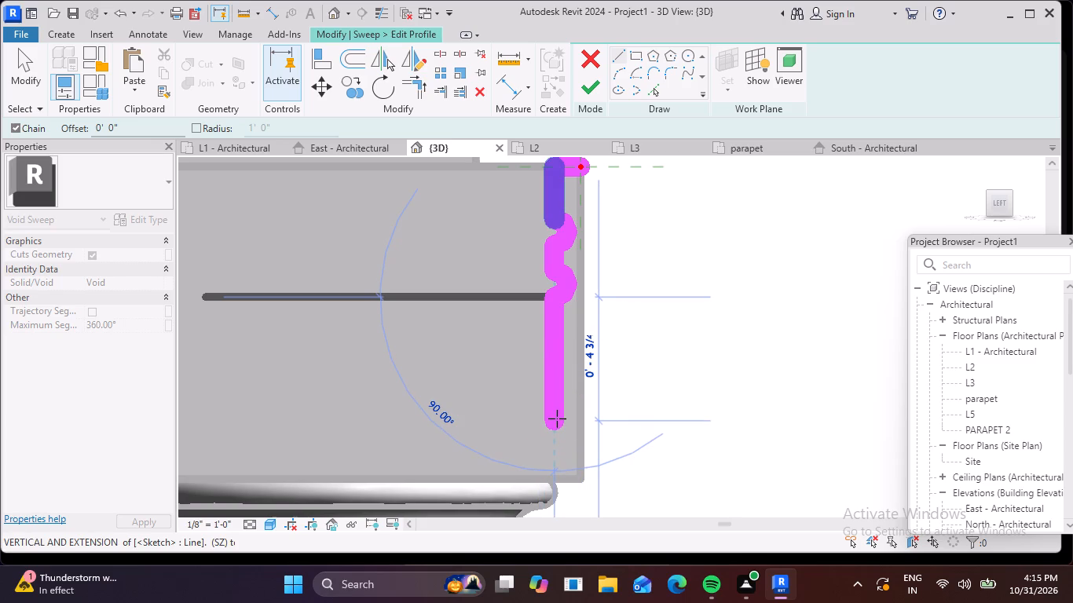
left_click(558, 425)
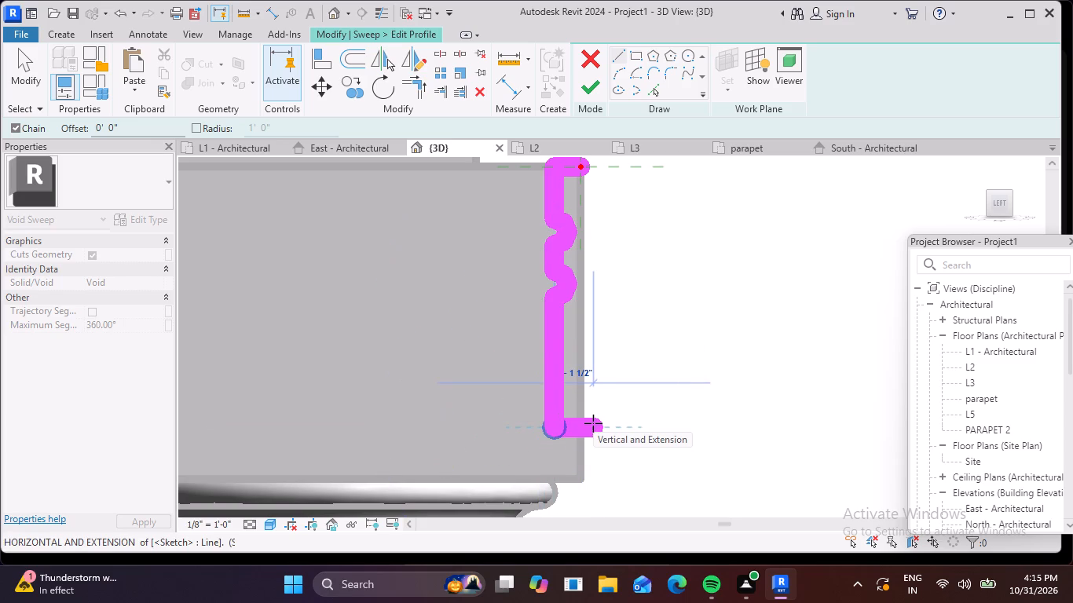
Close the profile outside the block with lines about 2 1/2" outward, up to the top reference plane, and back to the outer corner.
left_click(618, 426)
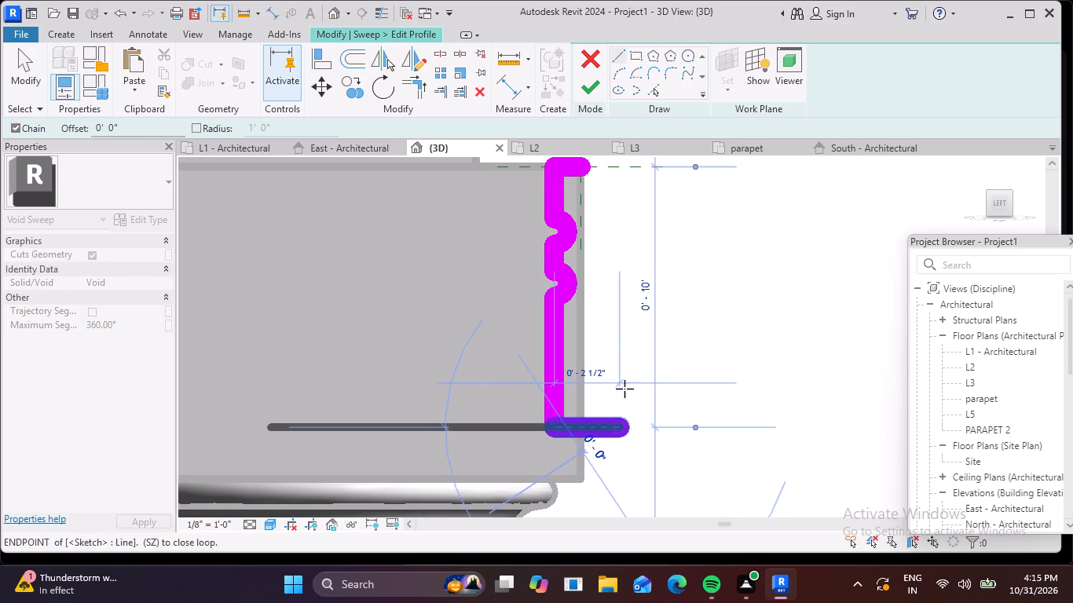
middle_click_drag(631, 237, 602, 425)
scroll(595, 373, "up", 4)
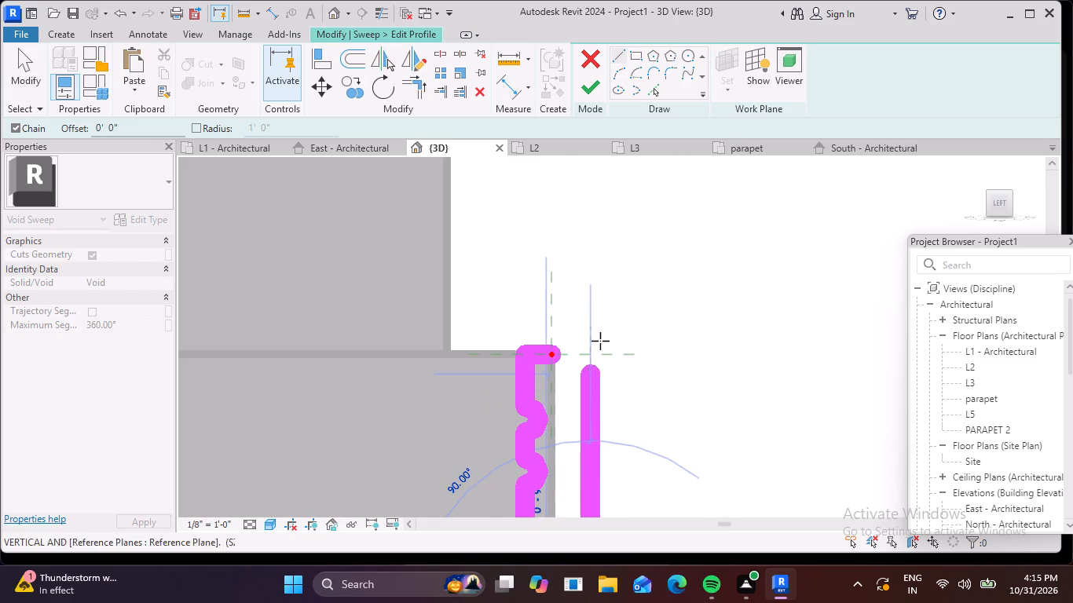
left_click(584, 339)
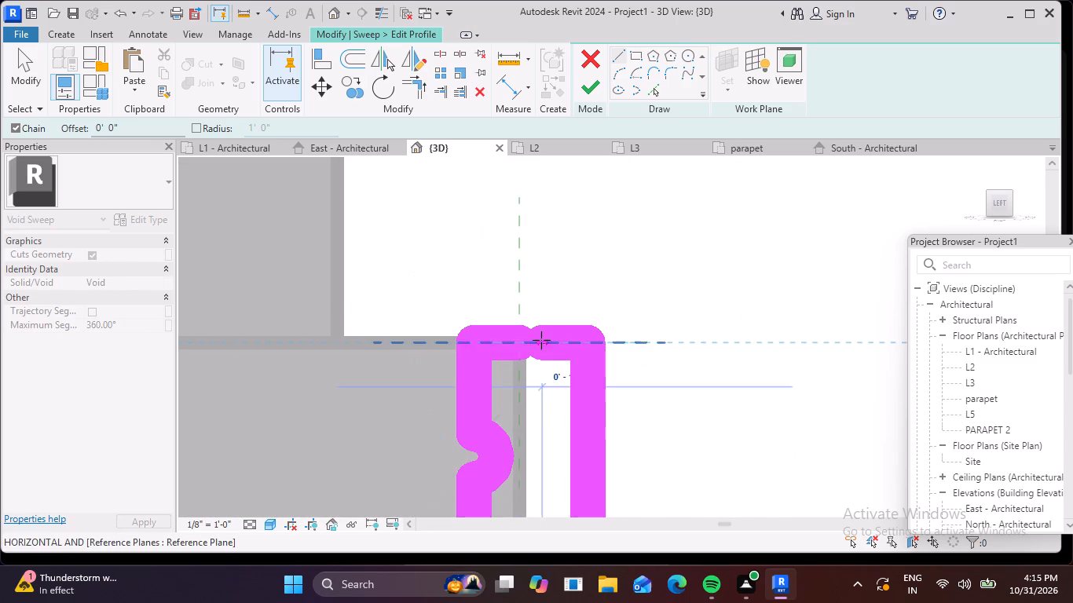
left_click(519, 345)
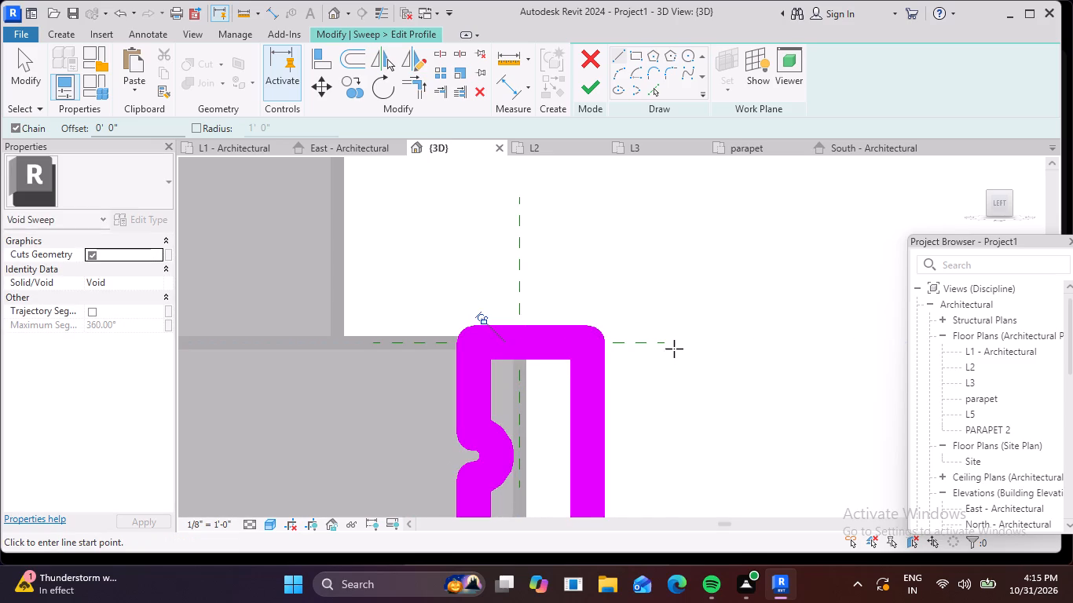
Finish the profile sketch and complete the void sweep that cuts the block.
left_click(591, 87)
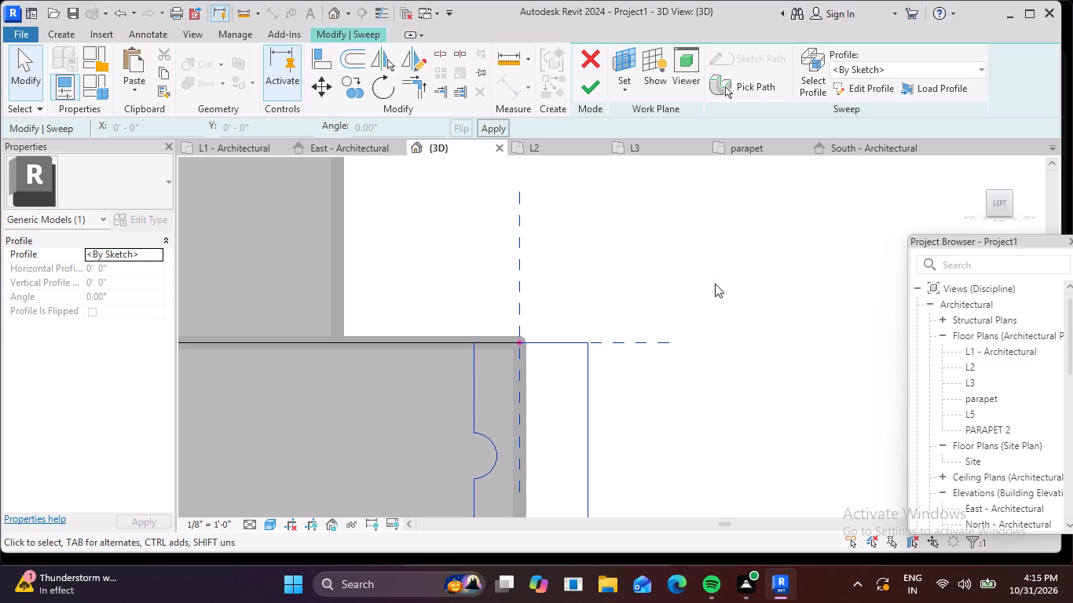
left_click(591, 92)
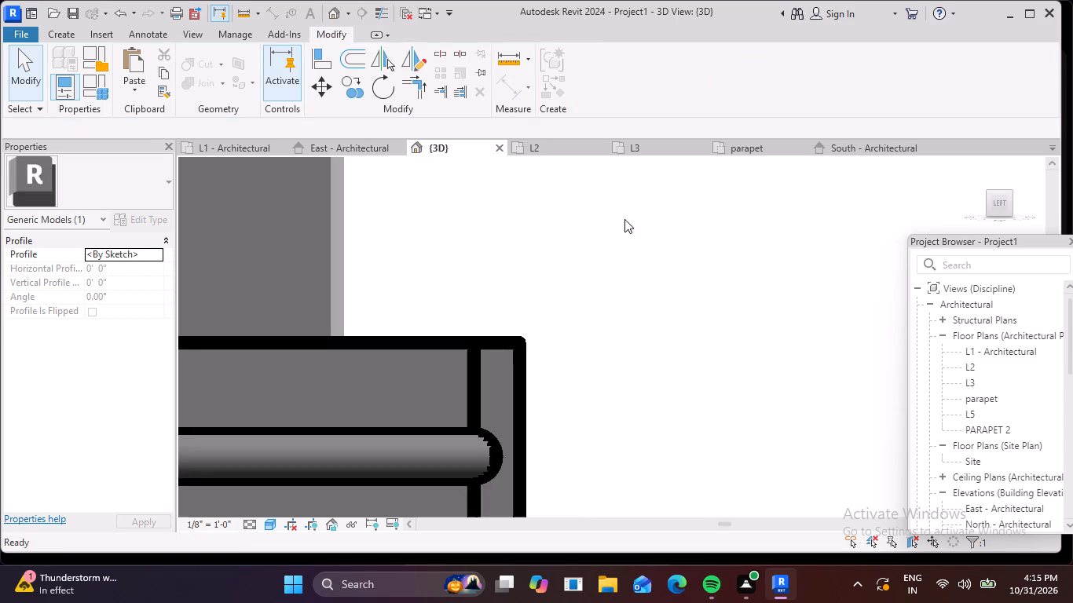
Examine the moulded cut on the block above the column, first at an angle in 3D and squarely from the Left view.
scroll(650, 309, "down", 3)
left_click(601, 375)
scroll(690, 370, "down", 2)
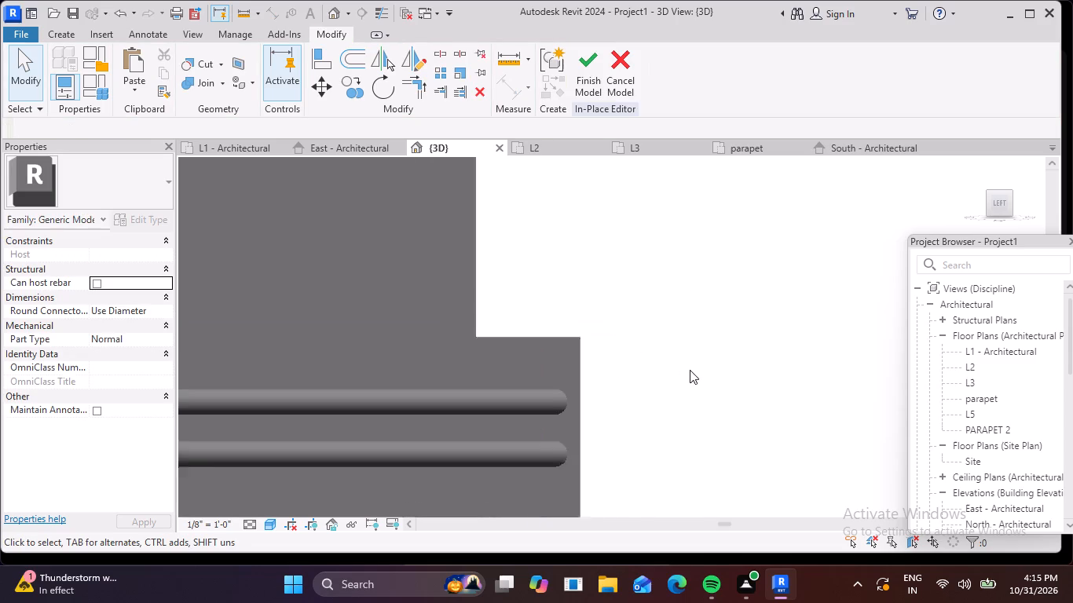
scroll(690, 370, "down", 1)
middle_click_drag(697, 338, 639, 394, "shift")
scroll(697, 338, "down", 1, "shift")
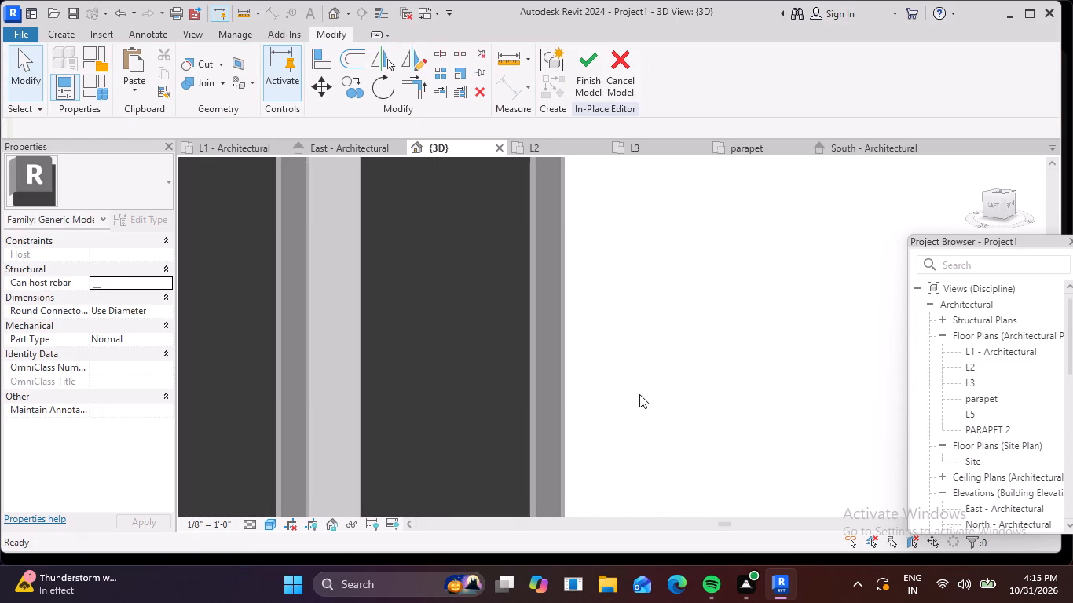
scroll(639, 394, "down", 14)
middle_click_drag(628, 425, 668, 280)
middle_click_drag(553, 402, 595, 359, "shift")
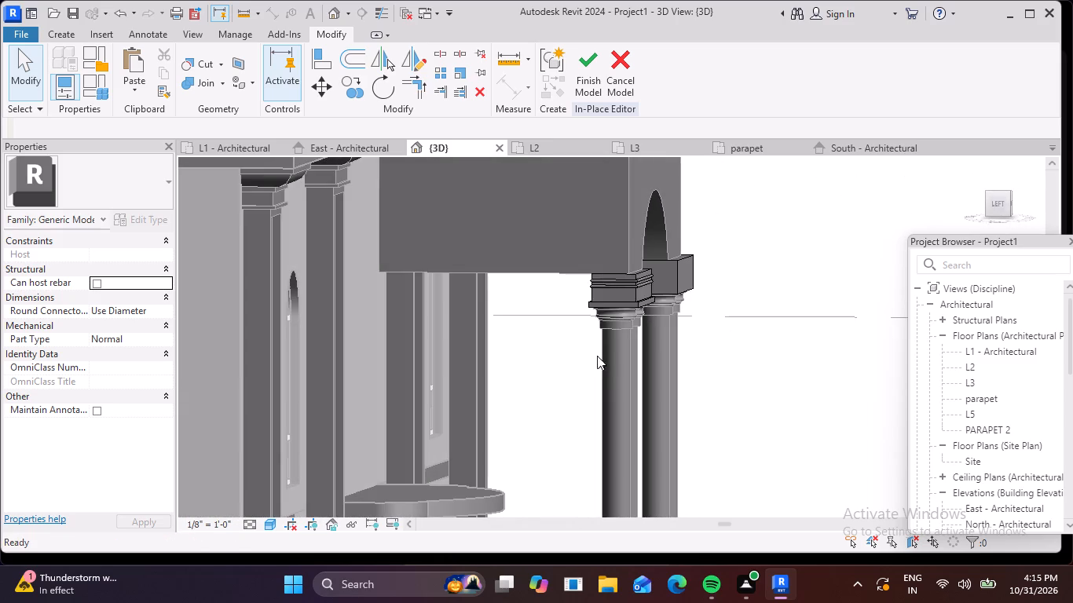
scroll(656, 286, "up", 8)
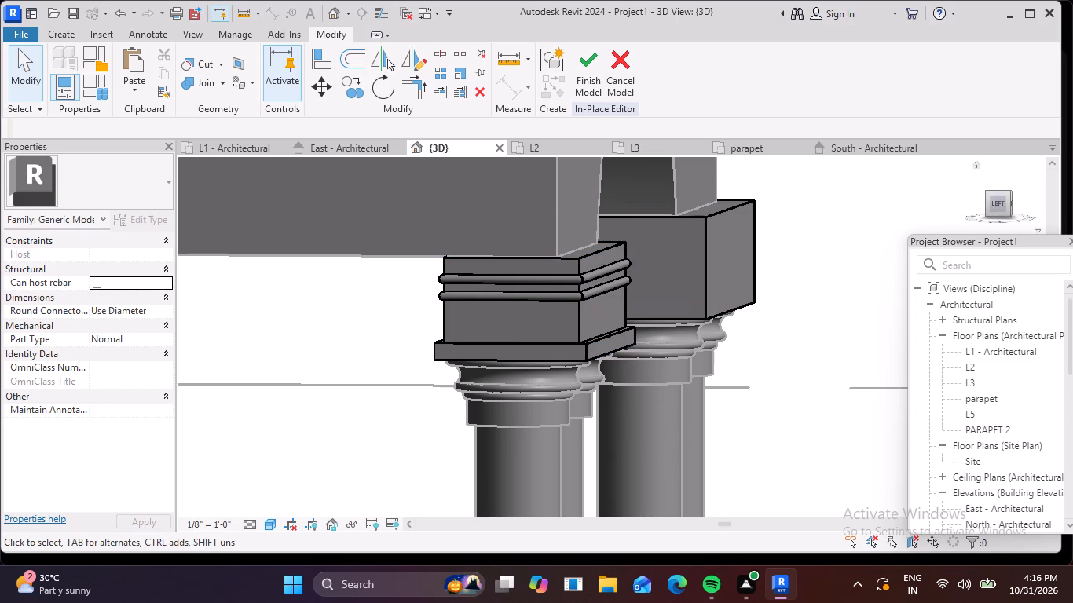
left_click(999, 203)
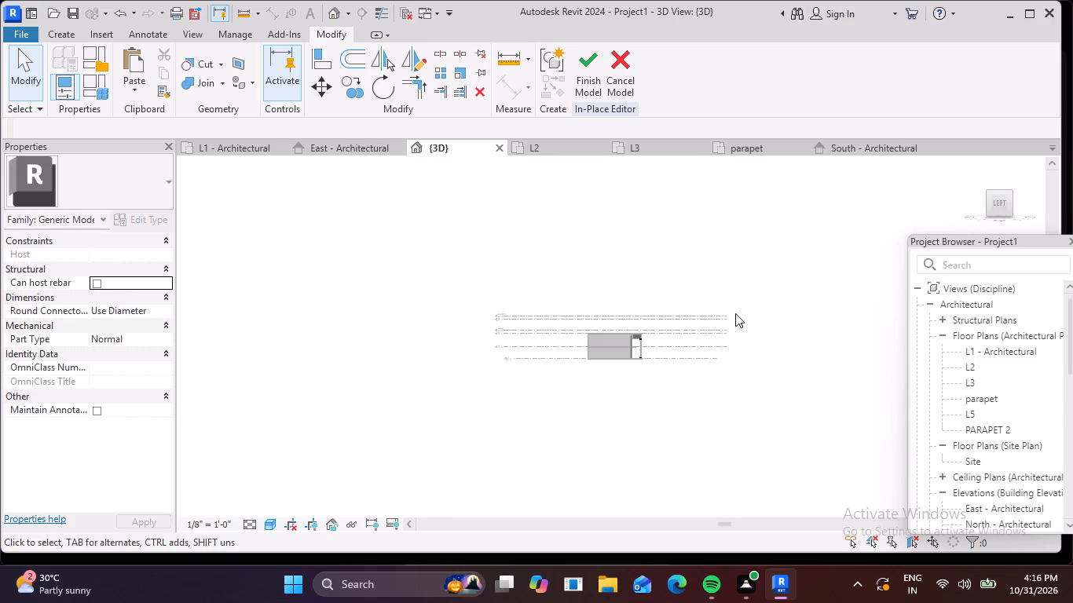
scroll(654, 338, "up", 5)
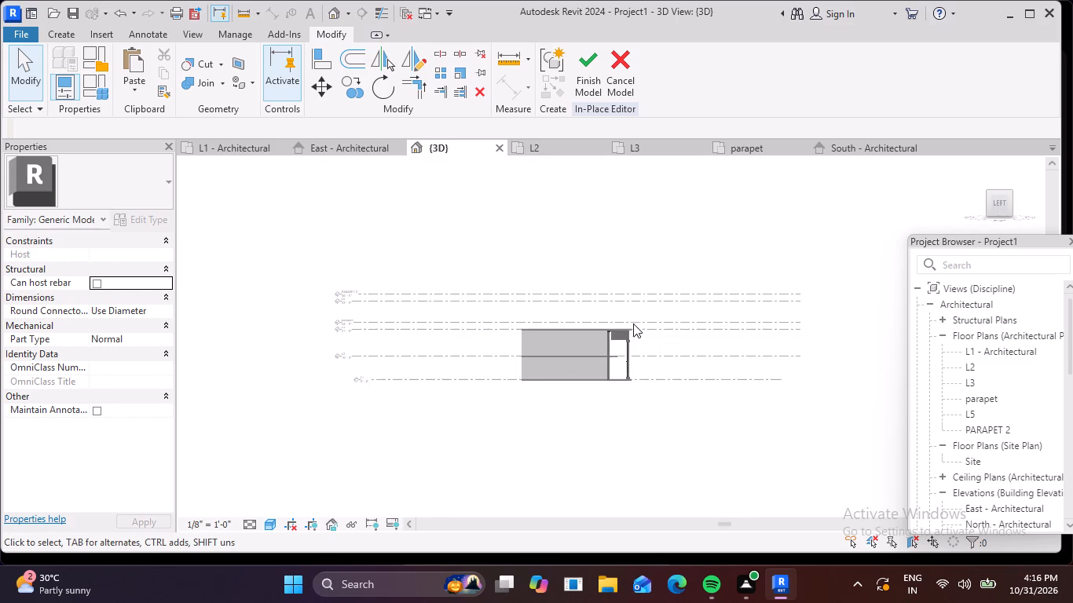
scroll(630, 316, "up", 12)
scroll(603, 394, "up", 13)
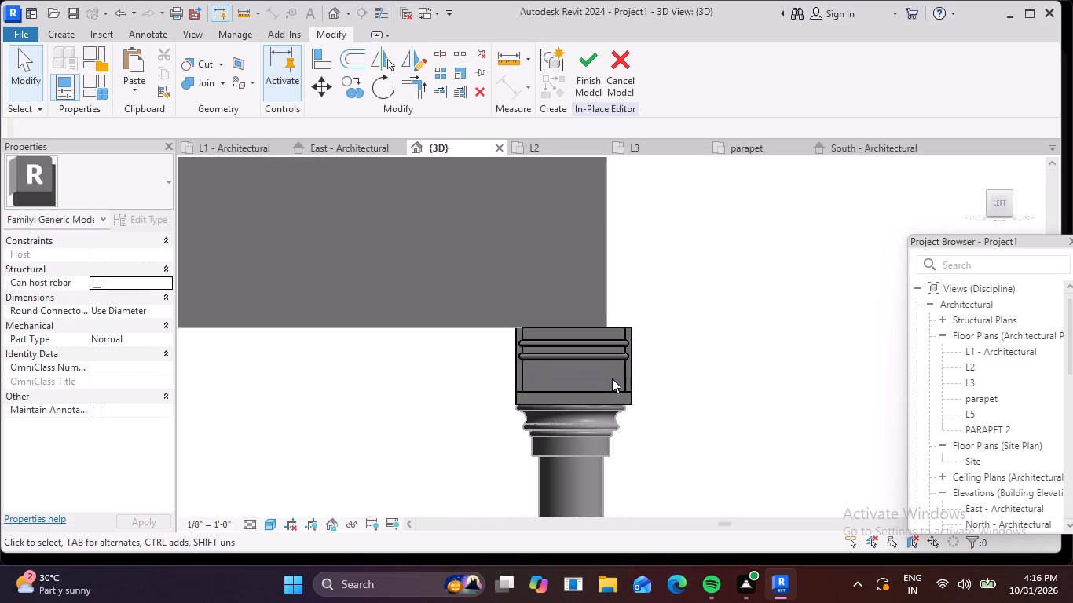
scroll(623, 359, "up", 2)
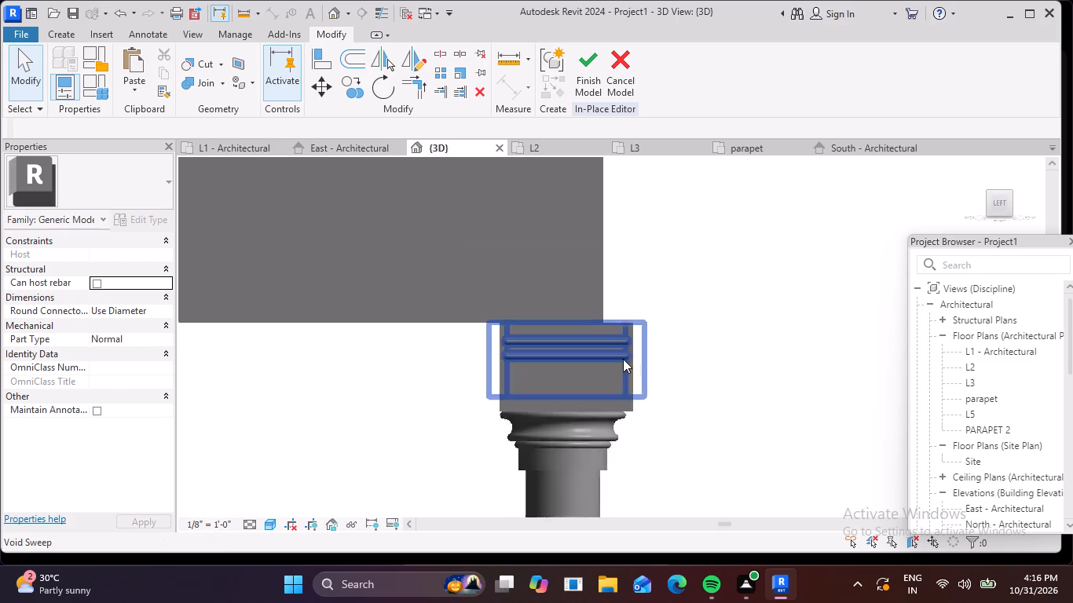
scroll(623, 359, "up", 3)
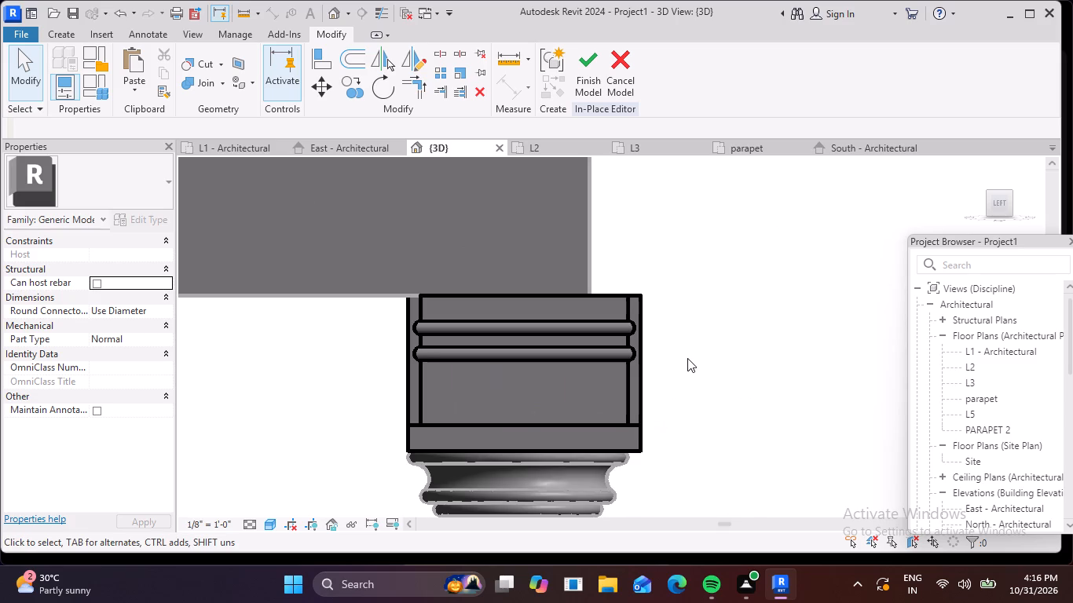
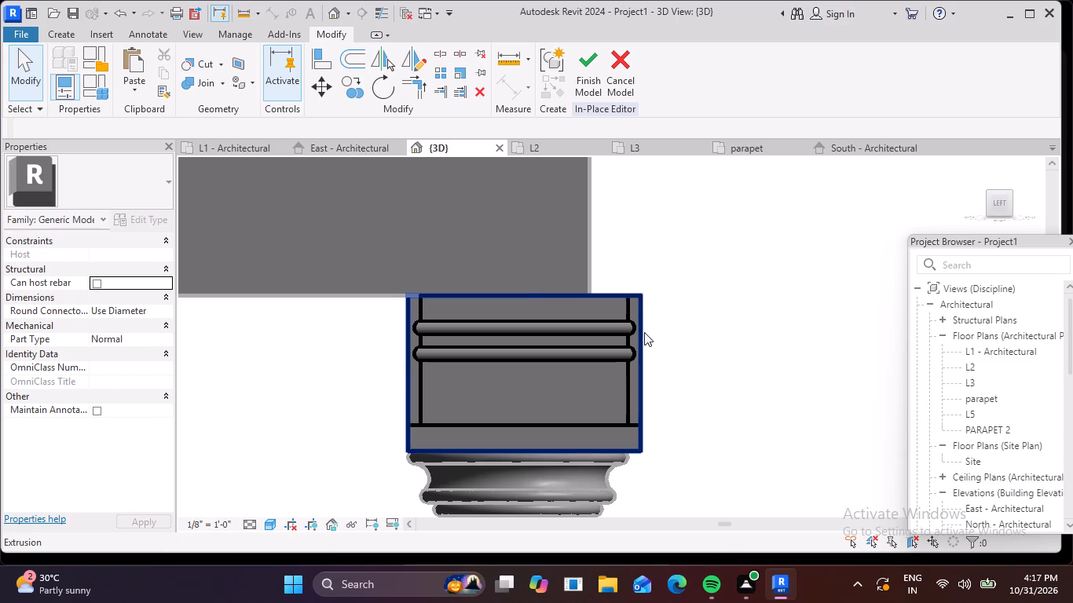
Reopen the block's void sweep and its profile sketch for editing.
left_click(643, 330)
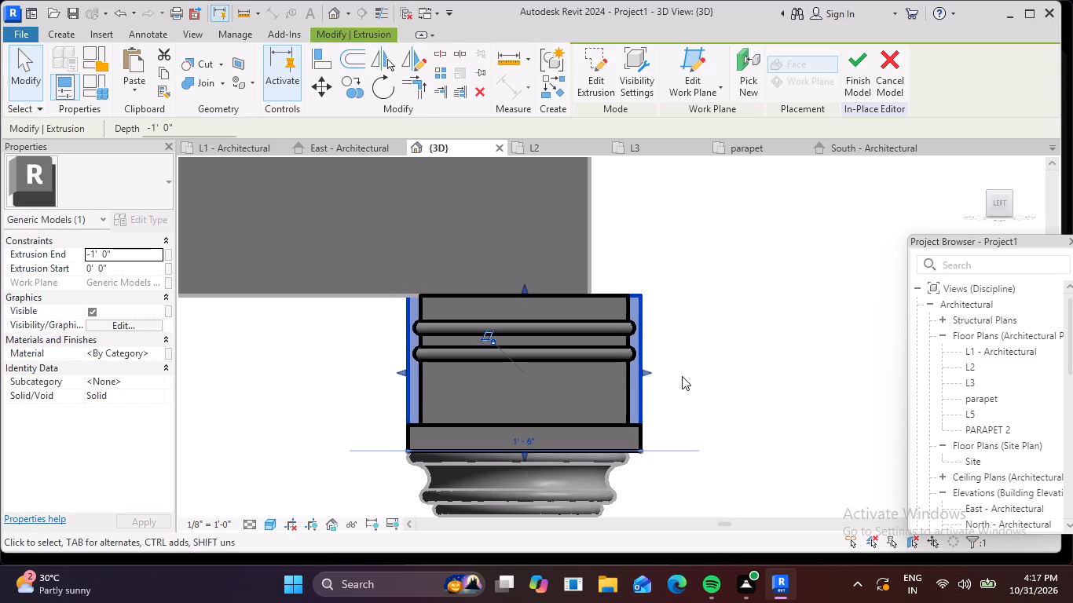
scroll(642, 364, "up", 5)
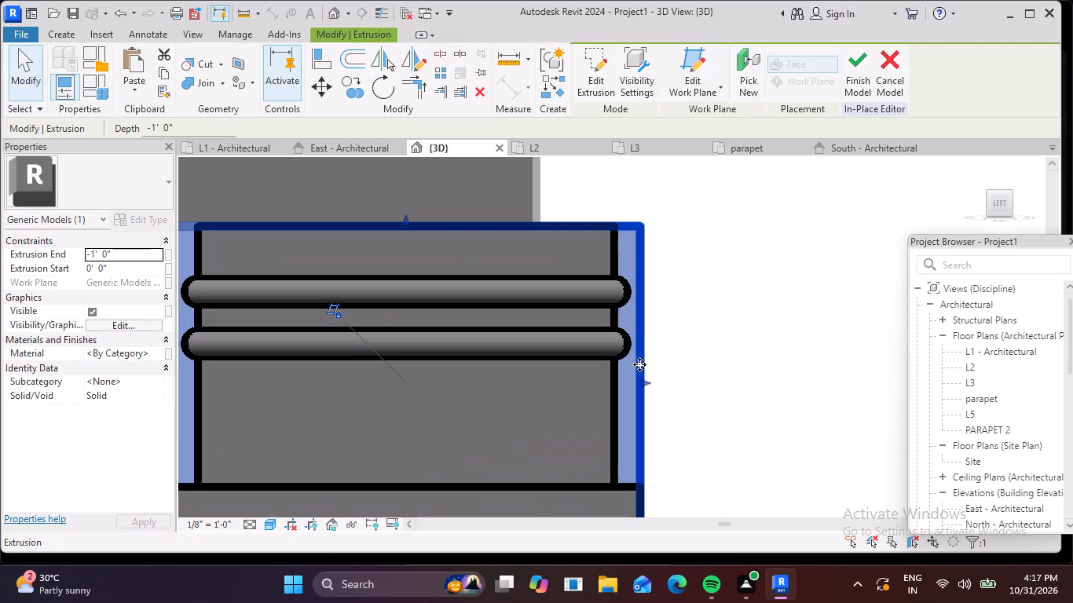
left_click(640, 281)
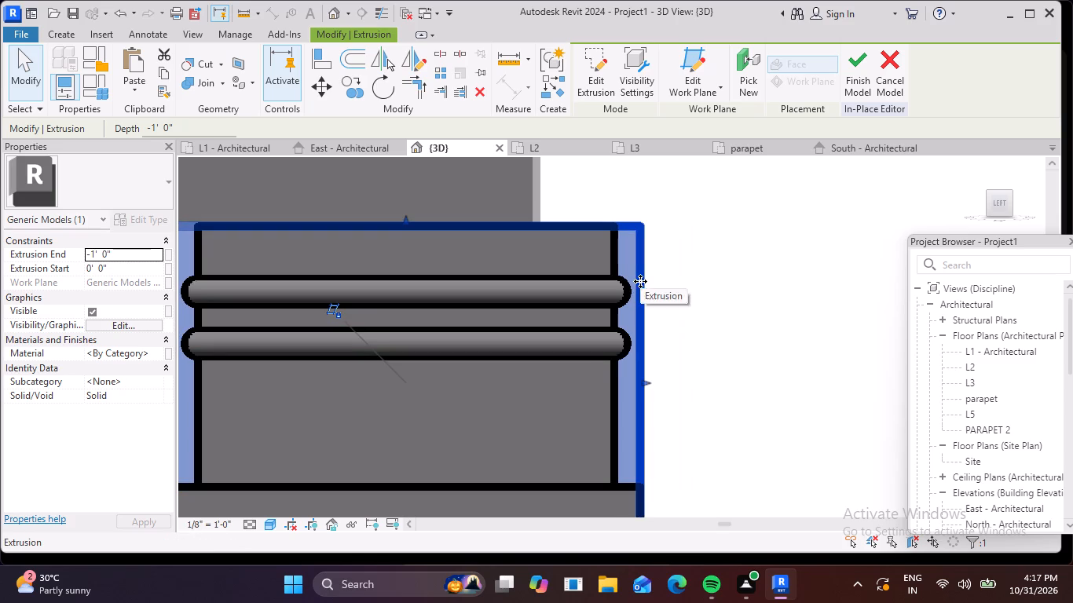
left_click(613, 259)
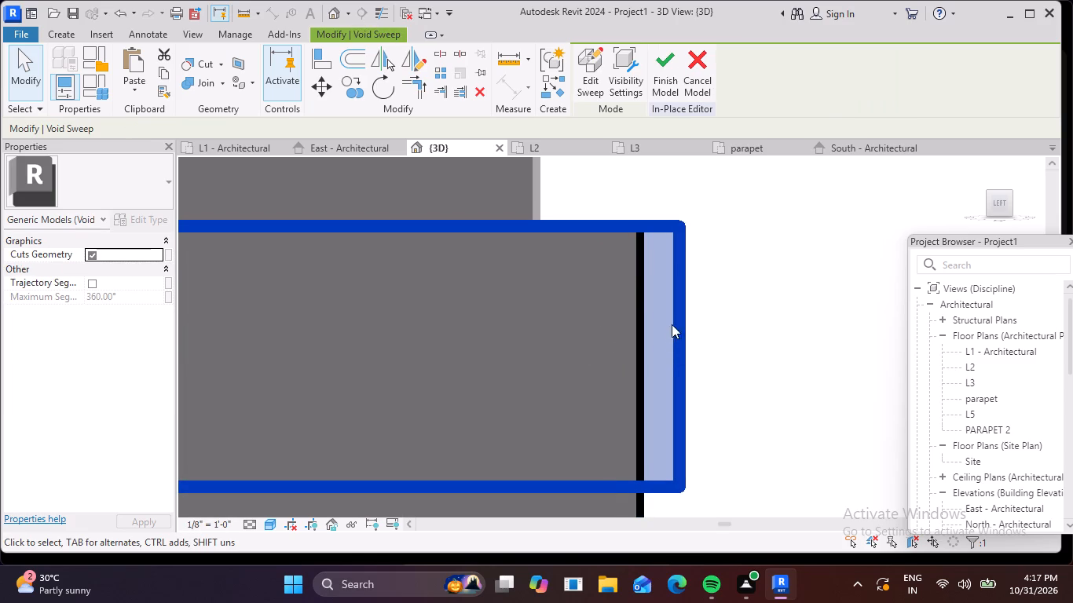
left_click(620, 225)
left_click(589, 78)
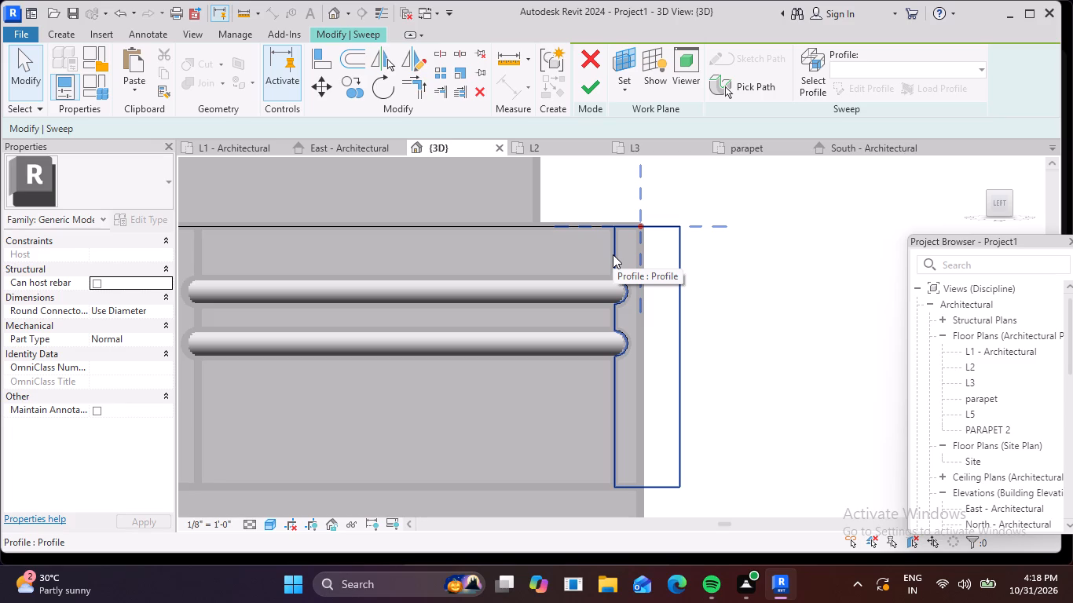
scroll(635, 233, "up", 4)
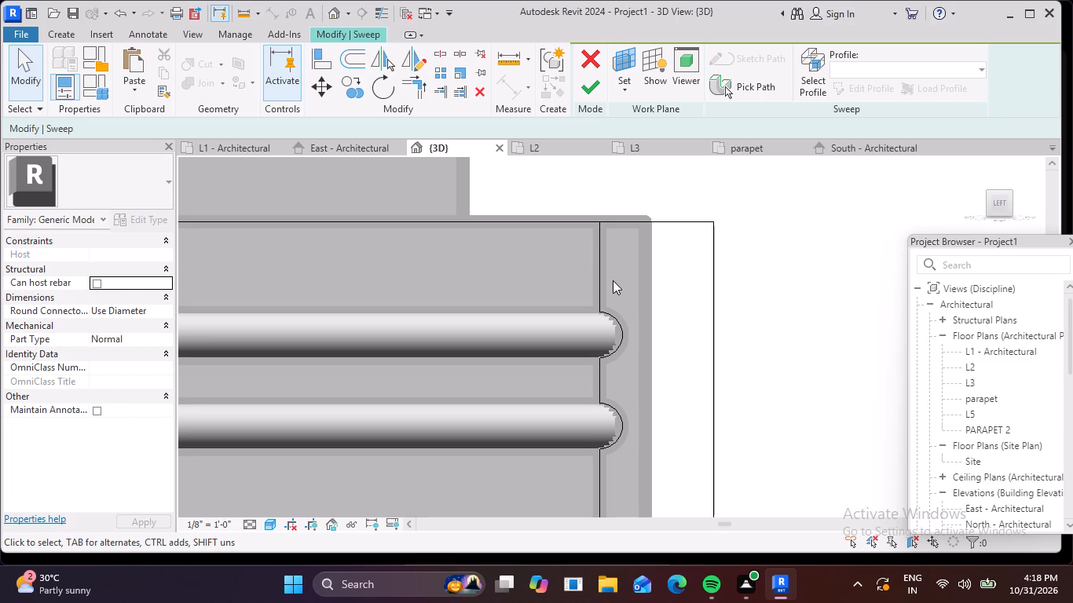
scroll(613, 280, "up", 4)
scroll(620, 271, "down", 3)
middle_click_drag(620, 272, 622, 287)
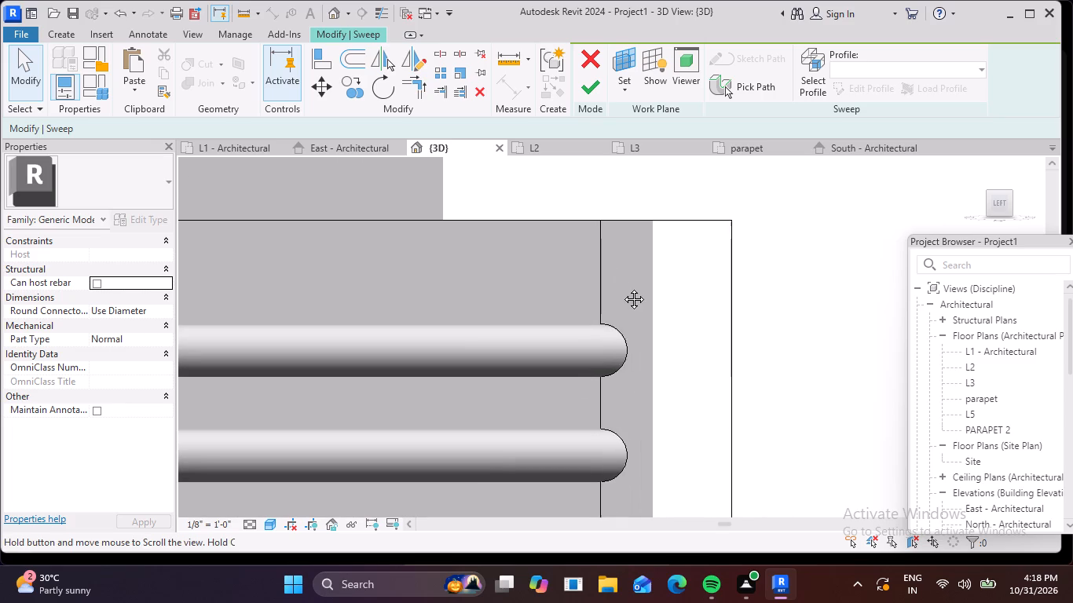
middle_click_drag(622, 287, 624, 304)
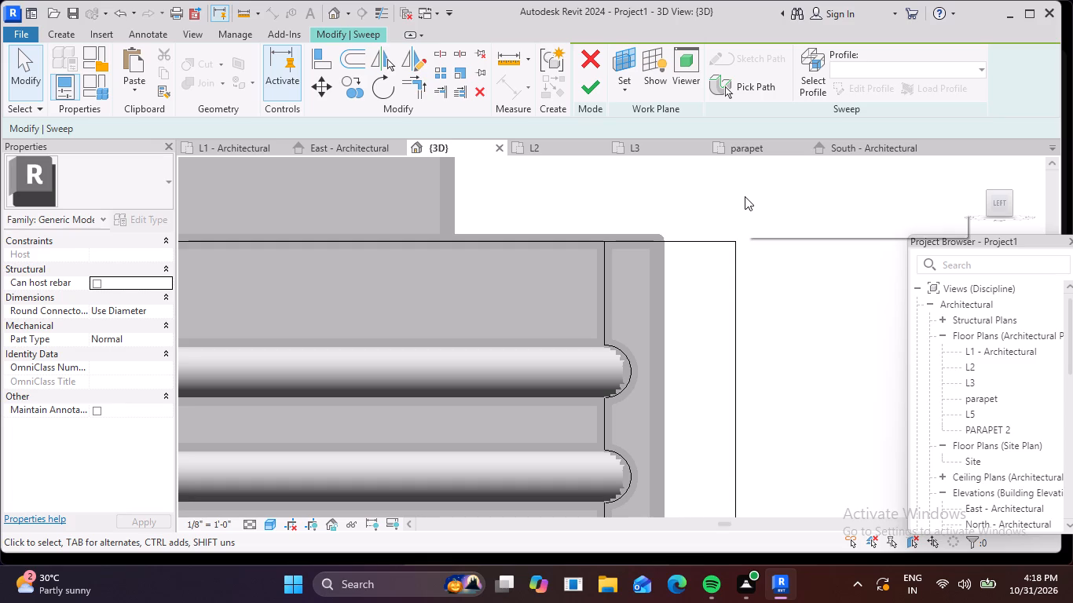
left_click(602, 276)
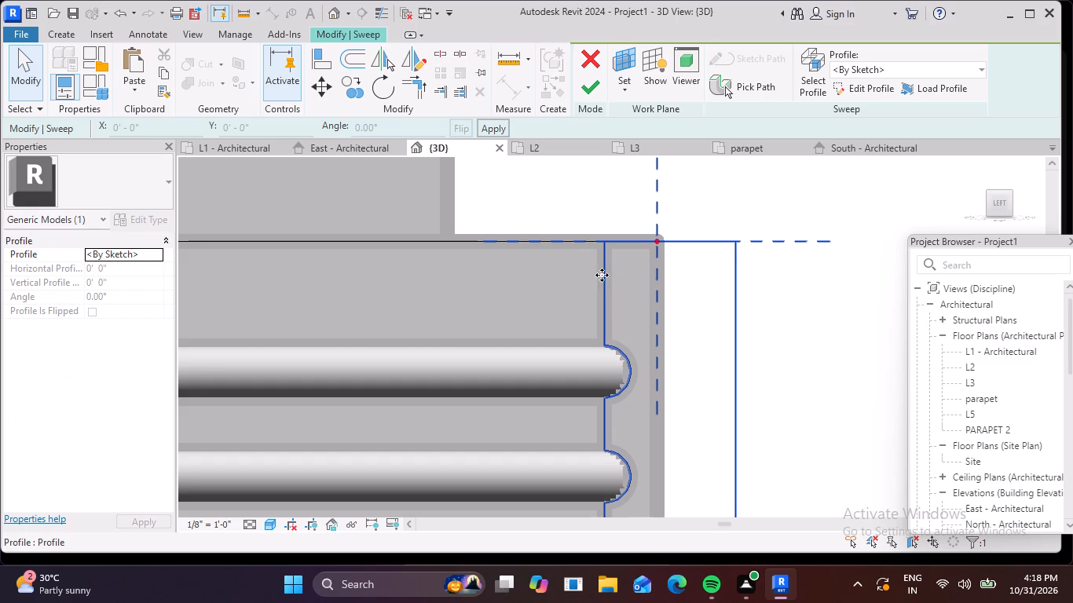
double_click(603, 274)
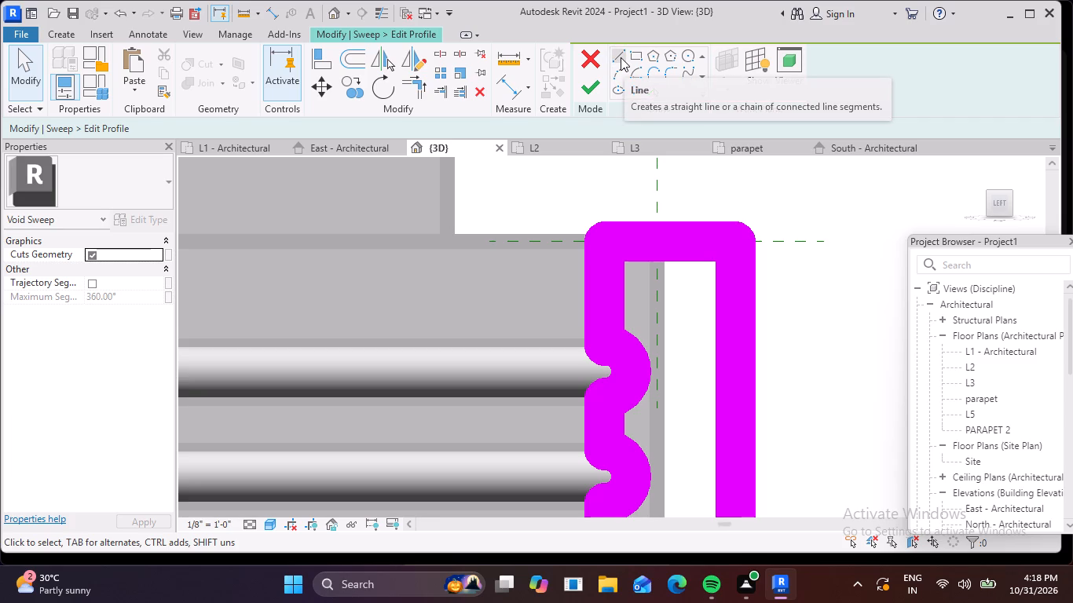
Draw profile lines about 1" outward from the upper inner vertical line to the vertical reference plane, and about 1" up to the block's corner.
left_click(621, 57)
scroll(612, 301, "up", 4)
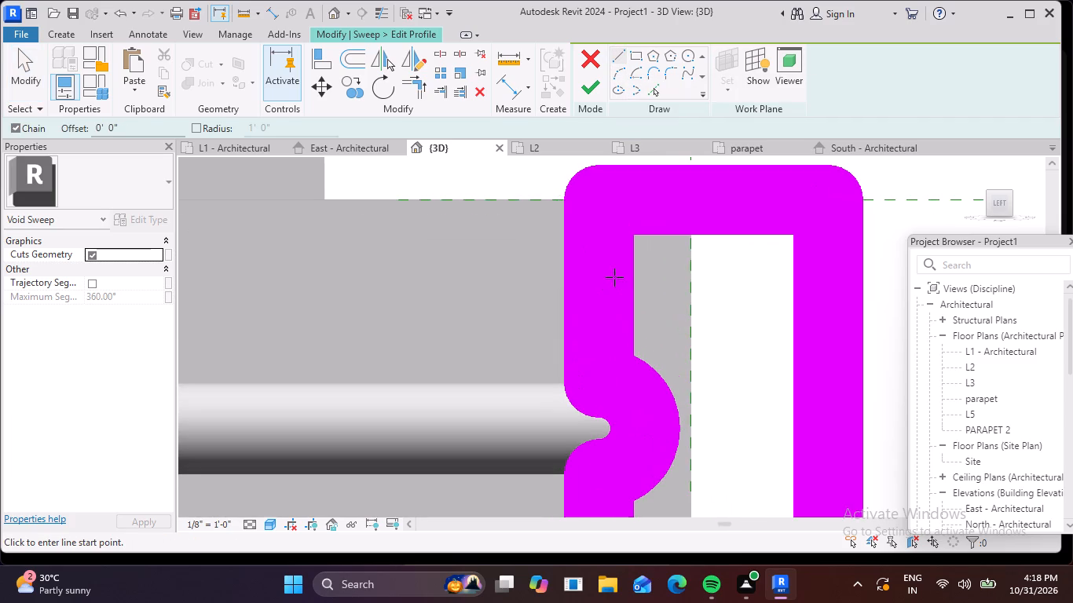
left_click(608, 293)
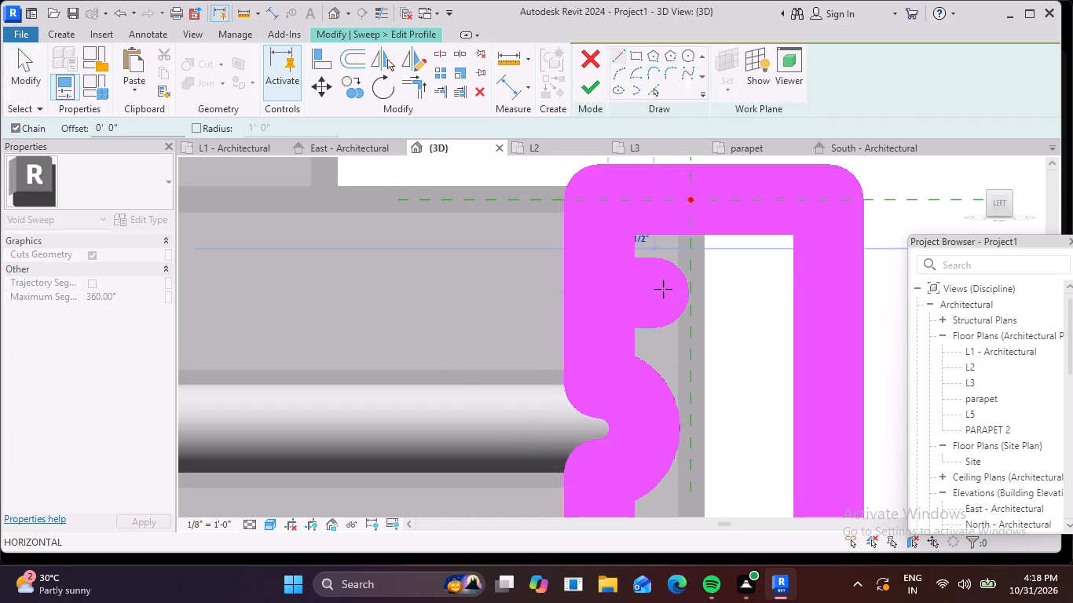
left_click(691, 288)
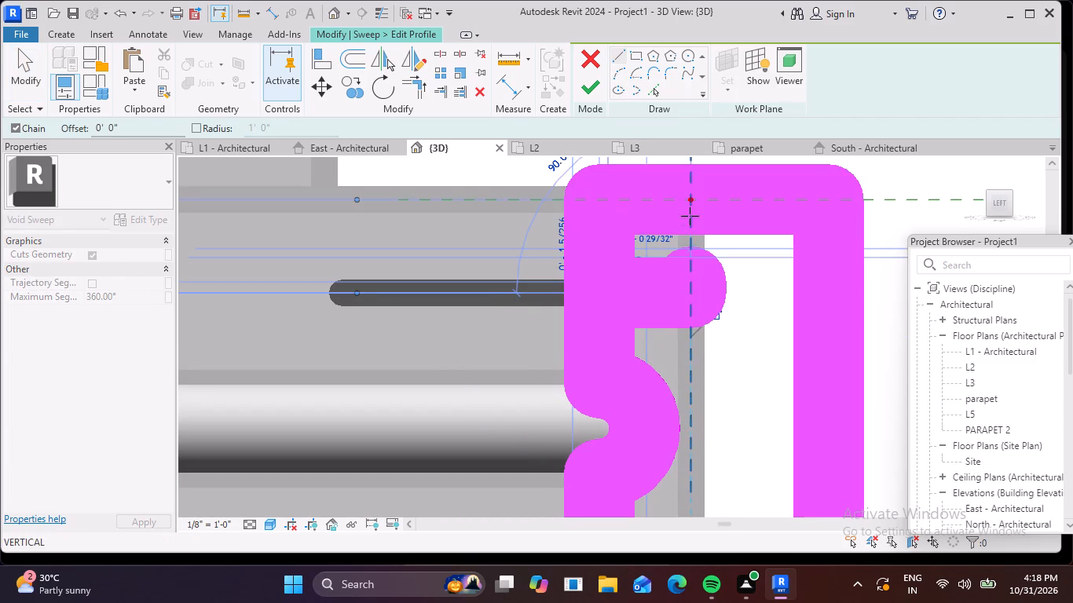
left_click(690, 198)
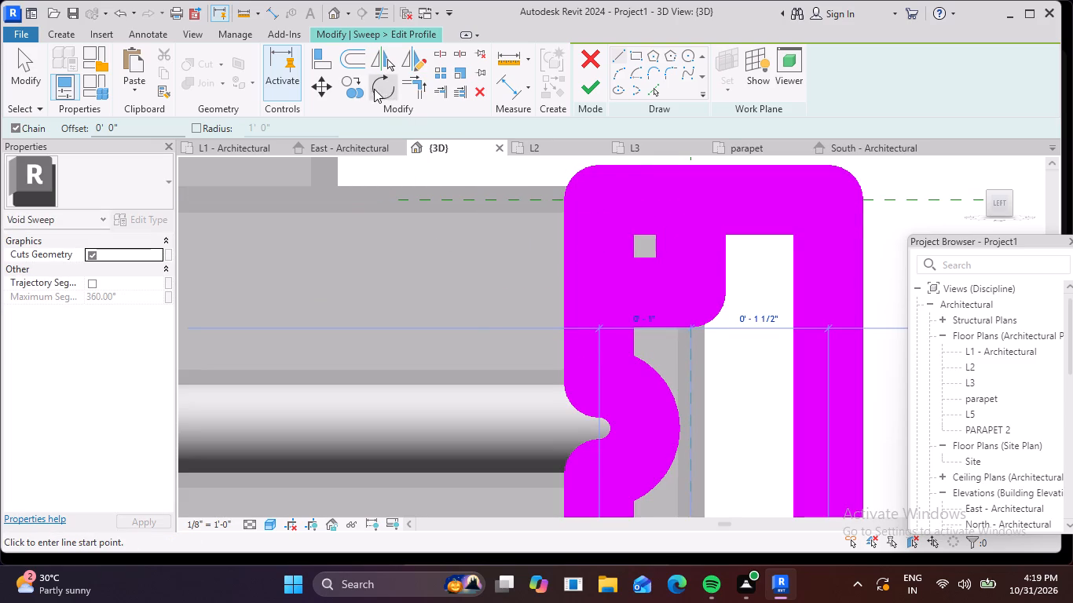
Trim the profile's upper inner vertical line to a corner with the new horizontal line.
left_click(412, 89)
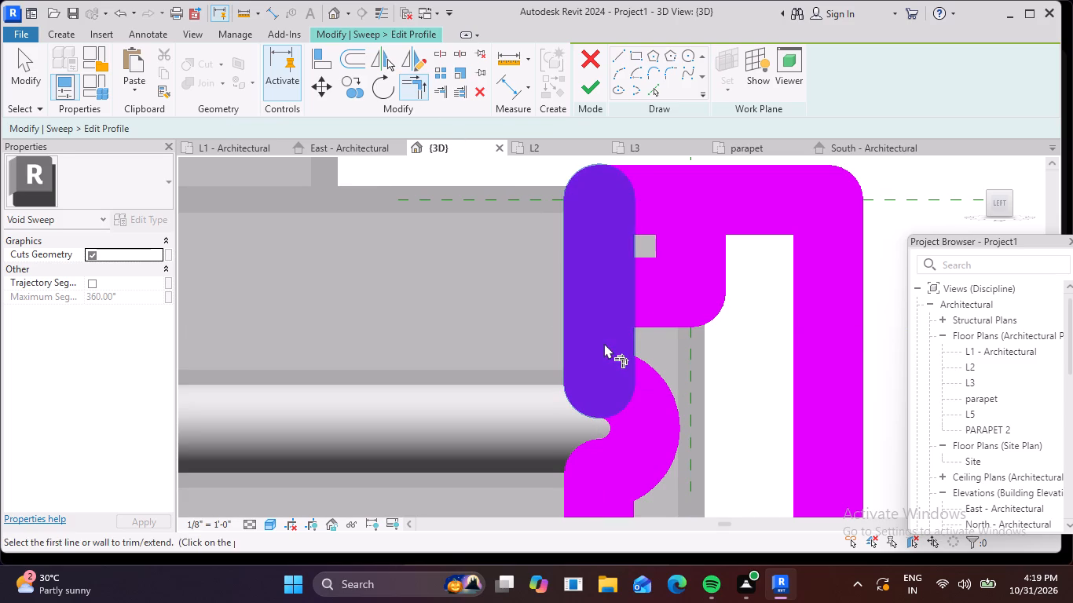
left_click(604, 343)
left_click(657, 296)
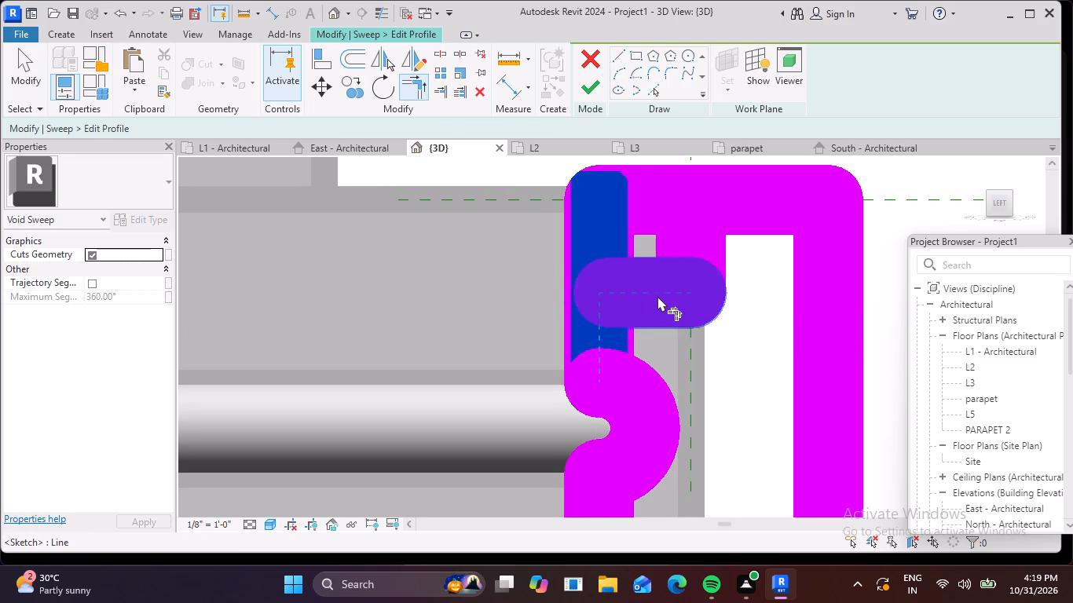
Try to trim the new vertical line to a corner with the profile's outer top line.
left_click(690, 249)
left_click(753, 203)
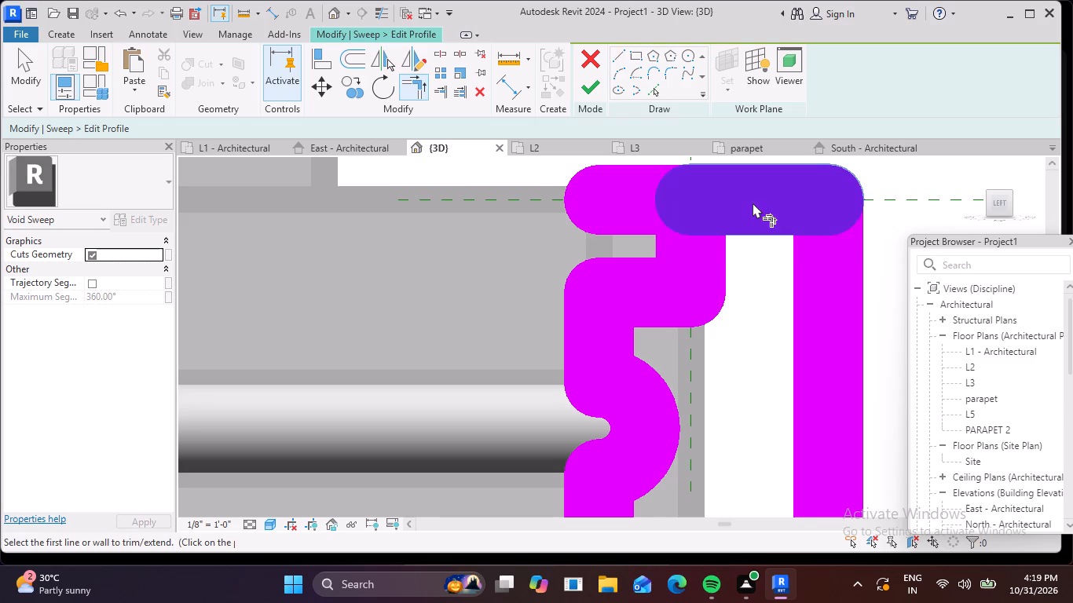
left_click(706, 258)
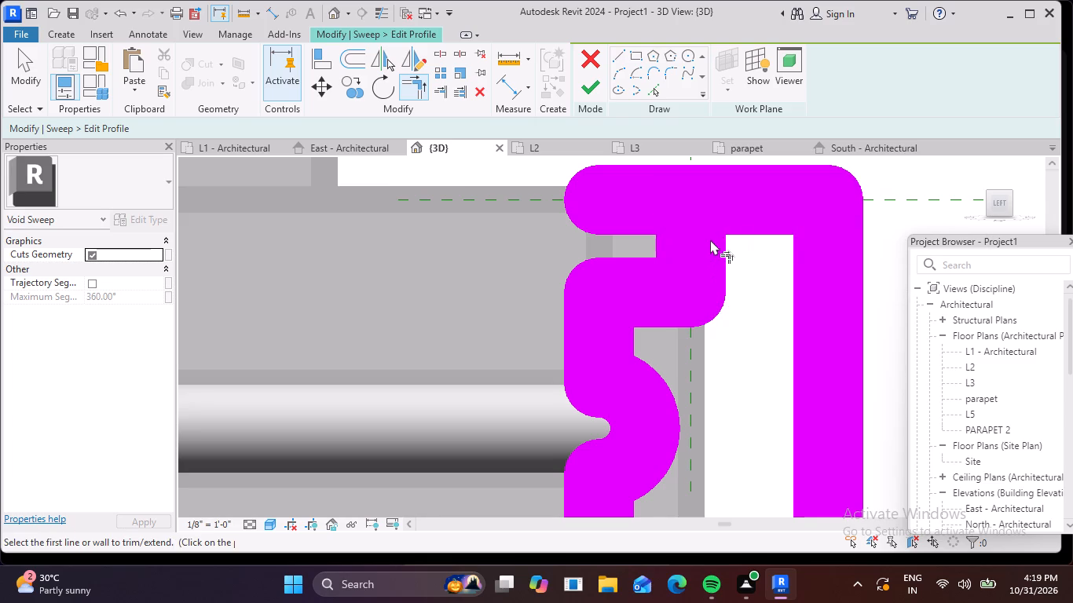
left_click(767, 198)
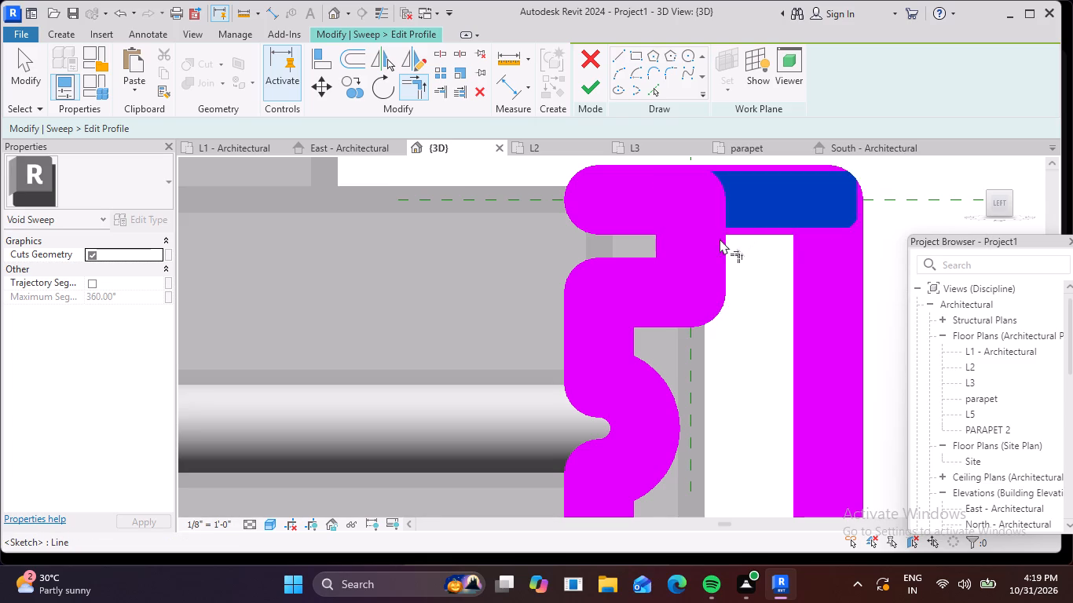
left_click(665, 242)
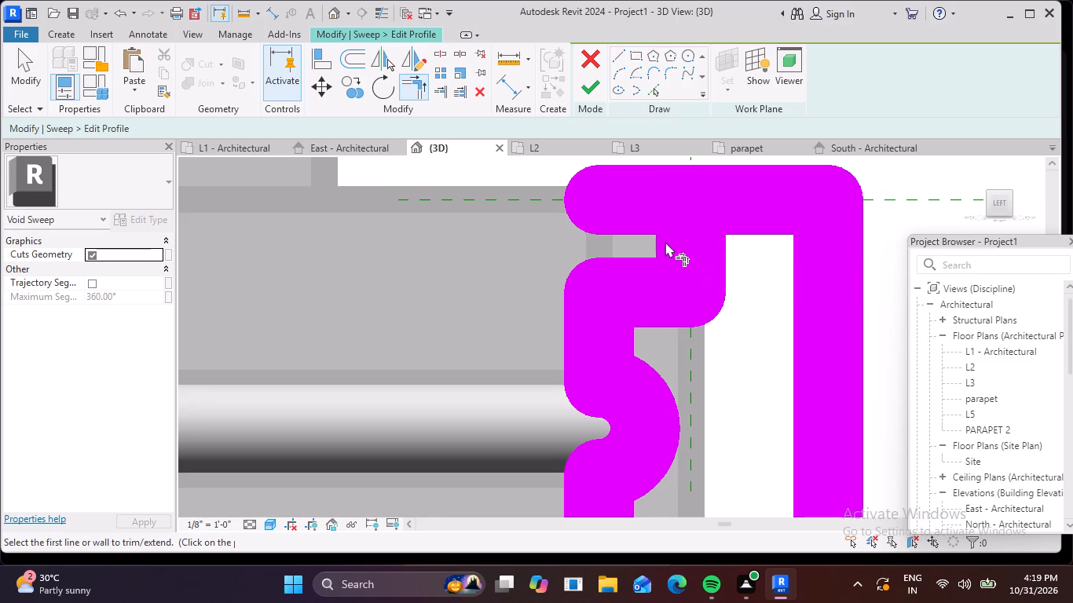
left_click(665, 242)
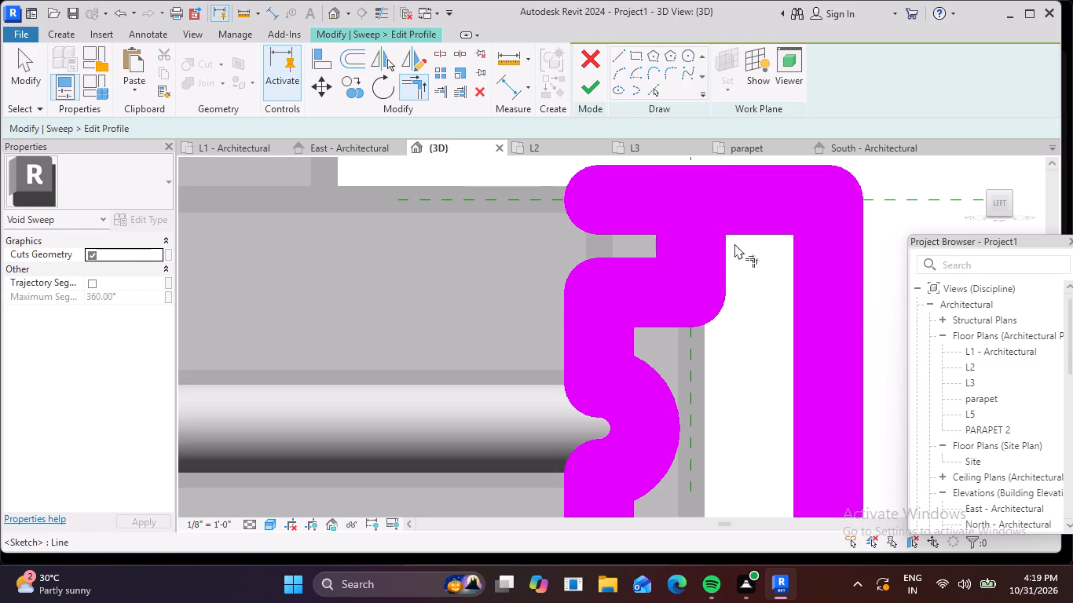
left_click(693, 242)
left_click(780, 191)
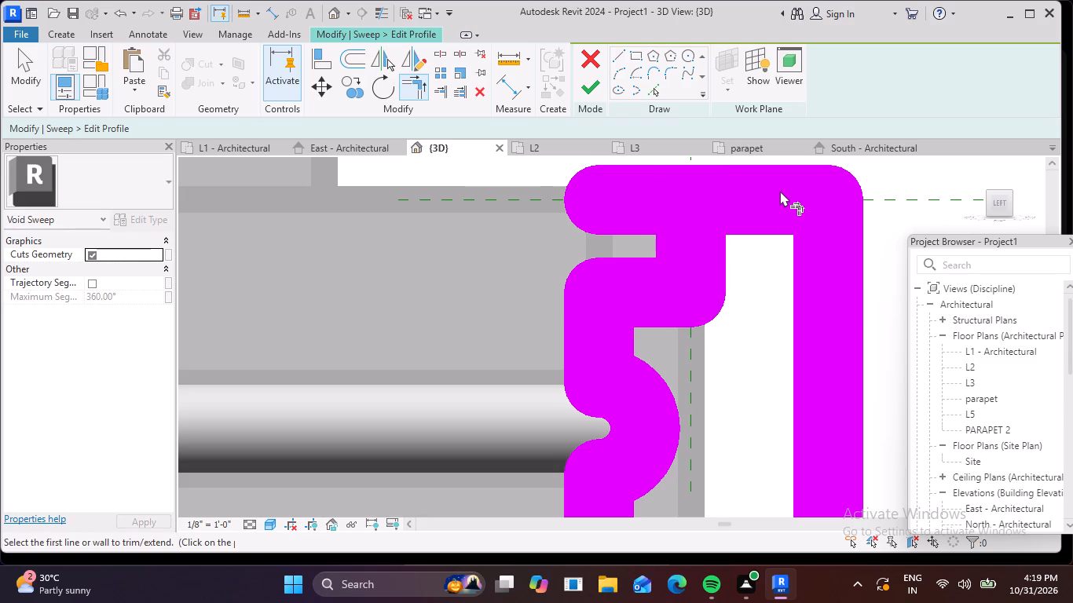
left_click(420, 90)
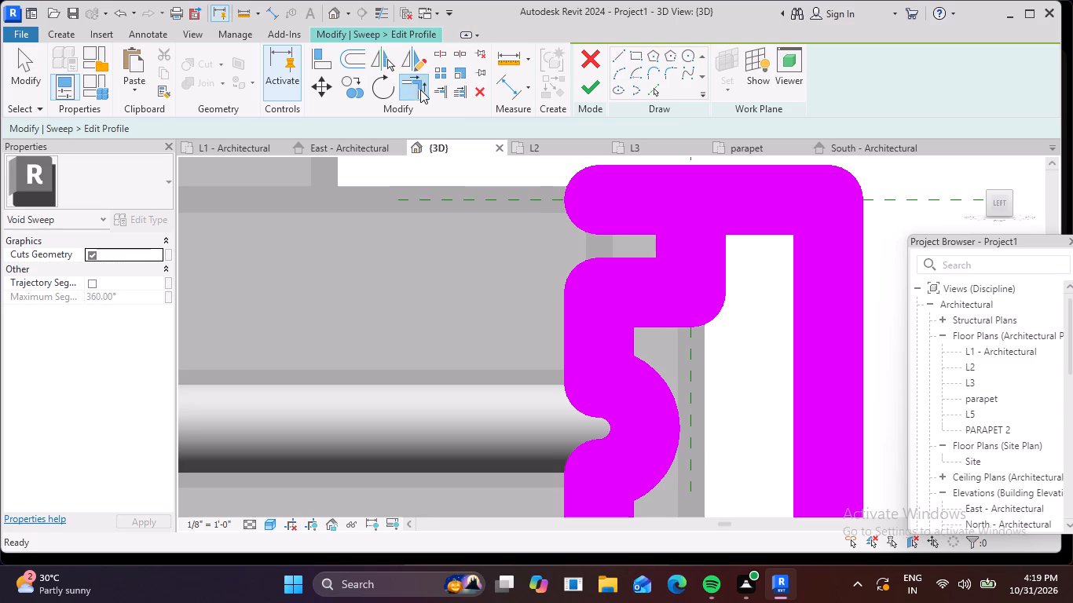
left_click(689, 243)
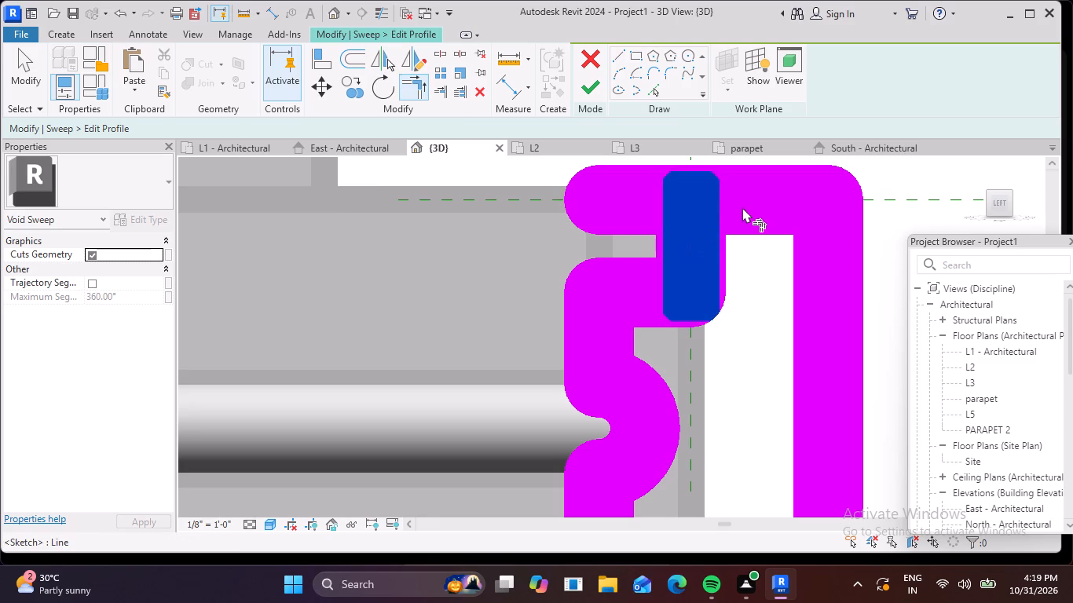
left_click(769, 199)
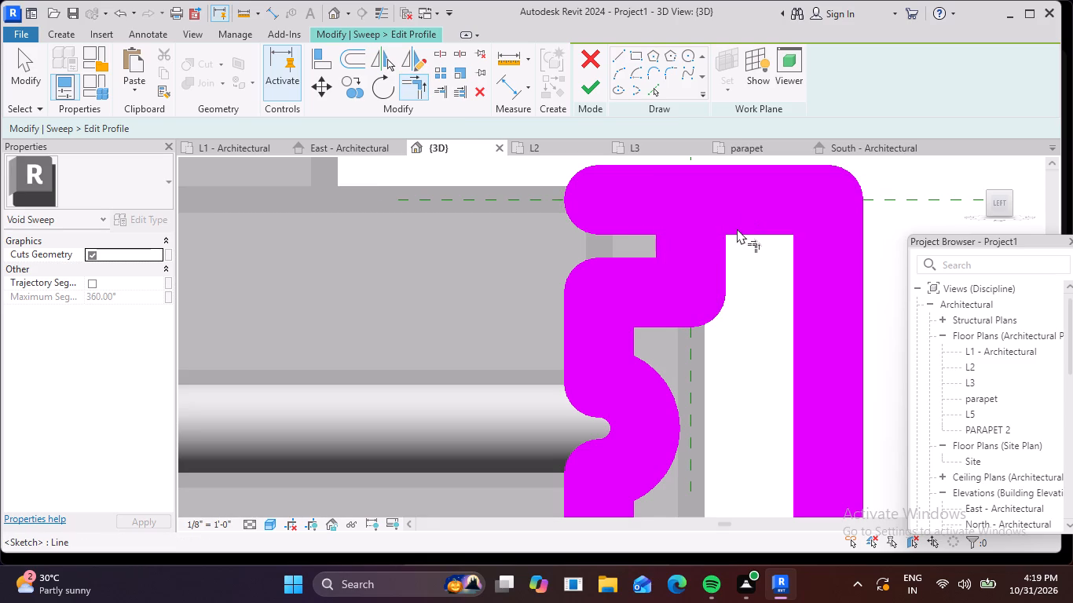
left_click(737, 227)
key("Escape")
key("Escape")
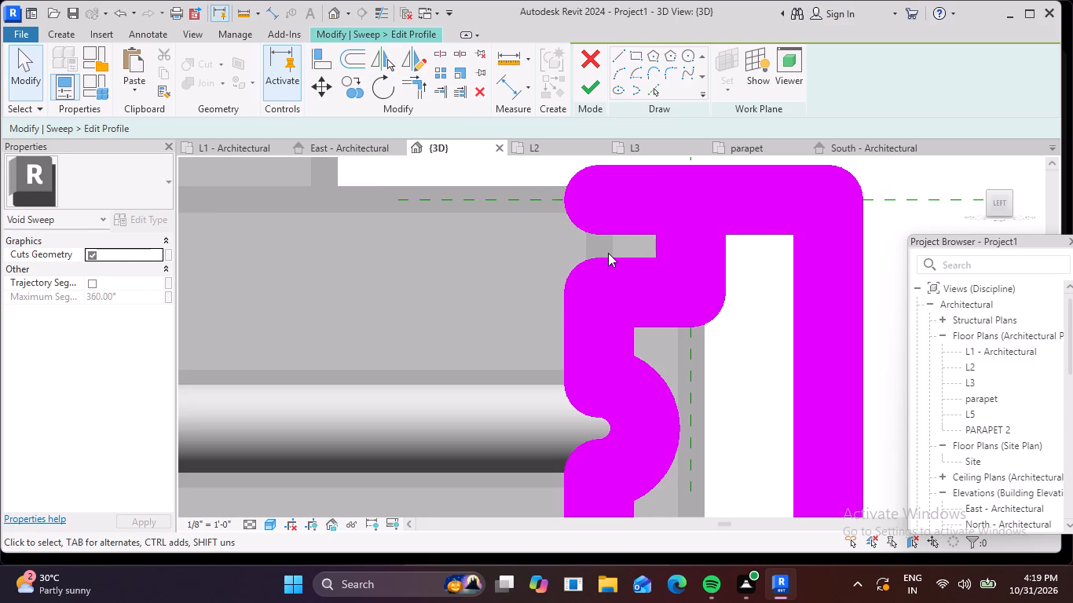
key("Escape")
Delete the leftover 1" top line segment inside the block.
left_click(606, 198)
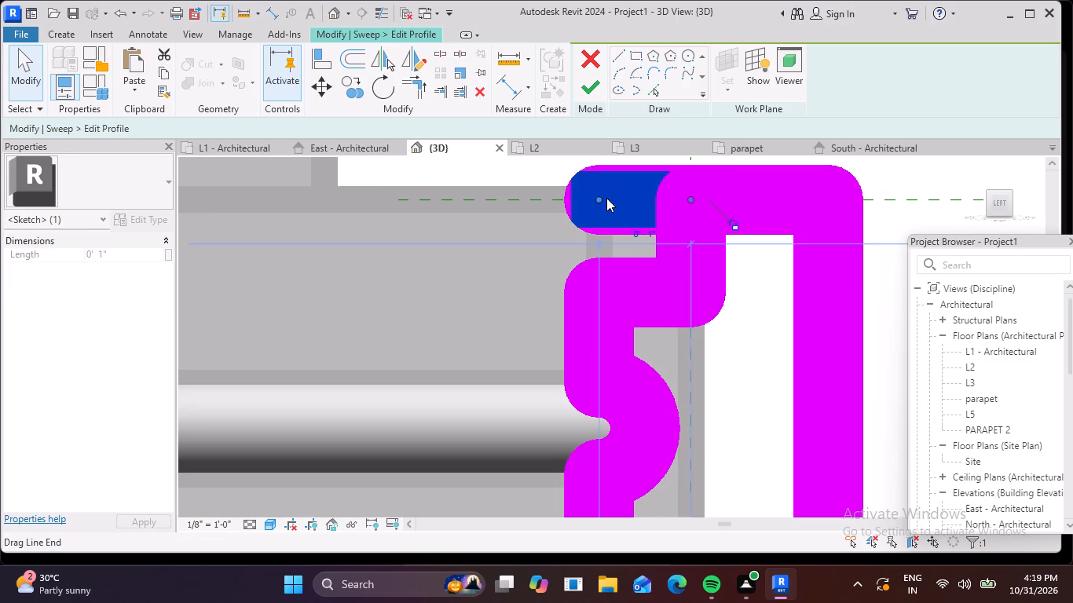
key("Delete")
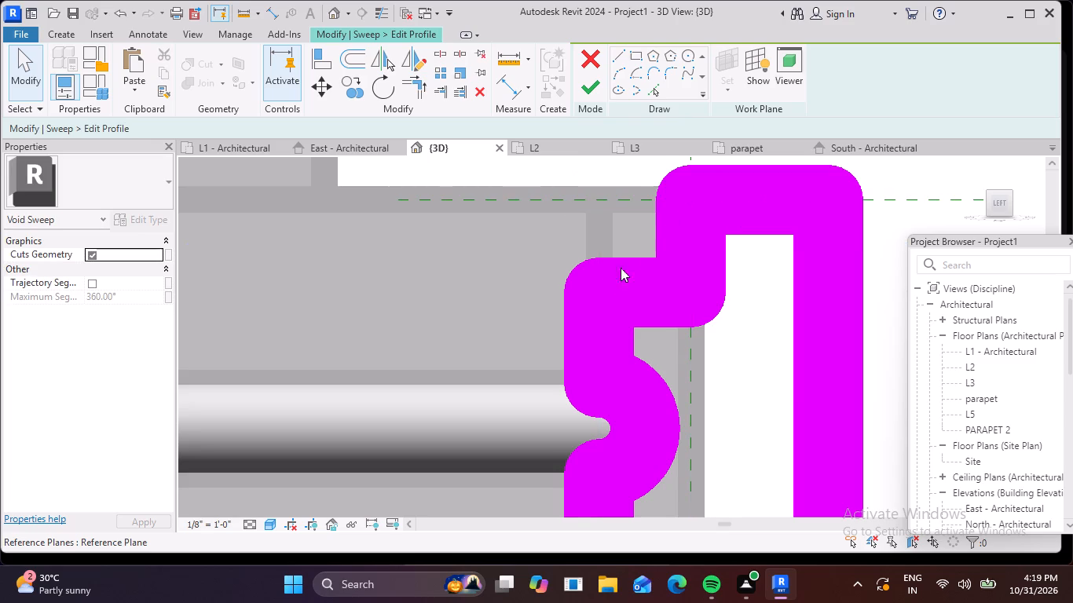
Finish the edited profile sketch and complete the void sweep on the block.
scroll(598, 283, "down", 4)
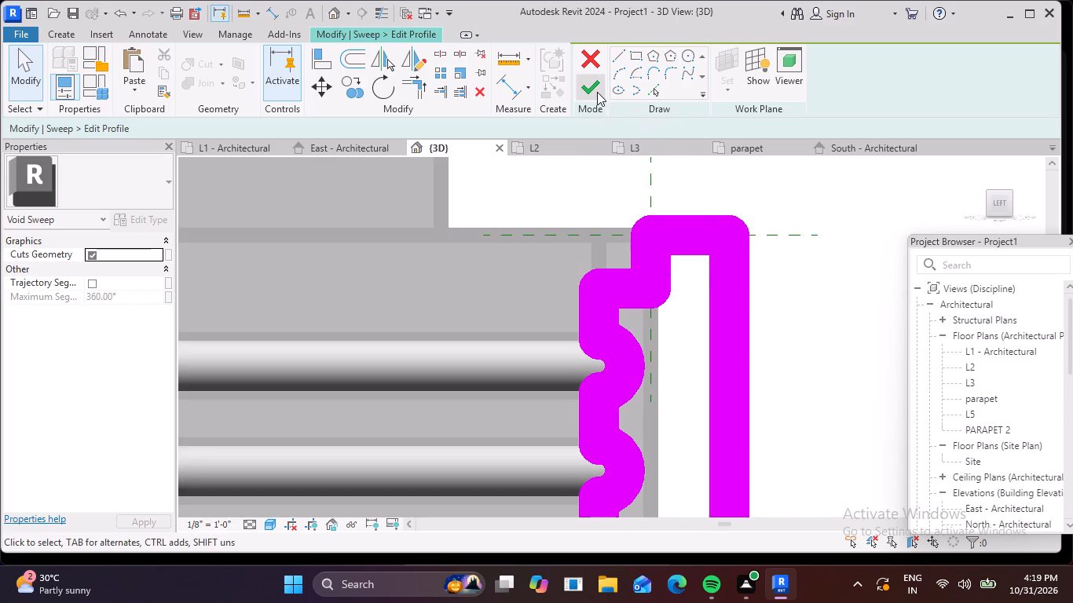
left_click(596, 92)
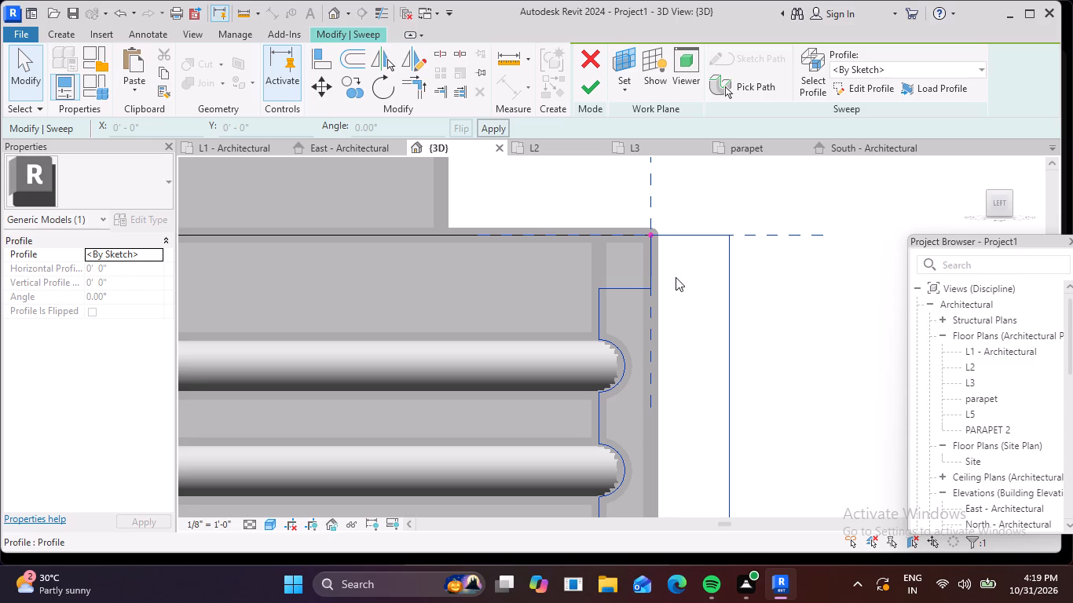
left_click(597, 93)
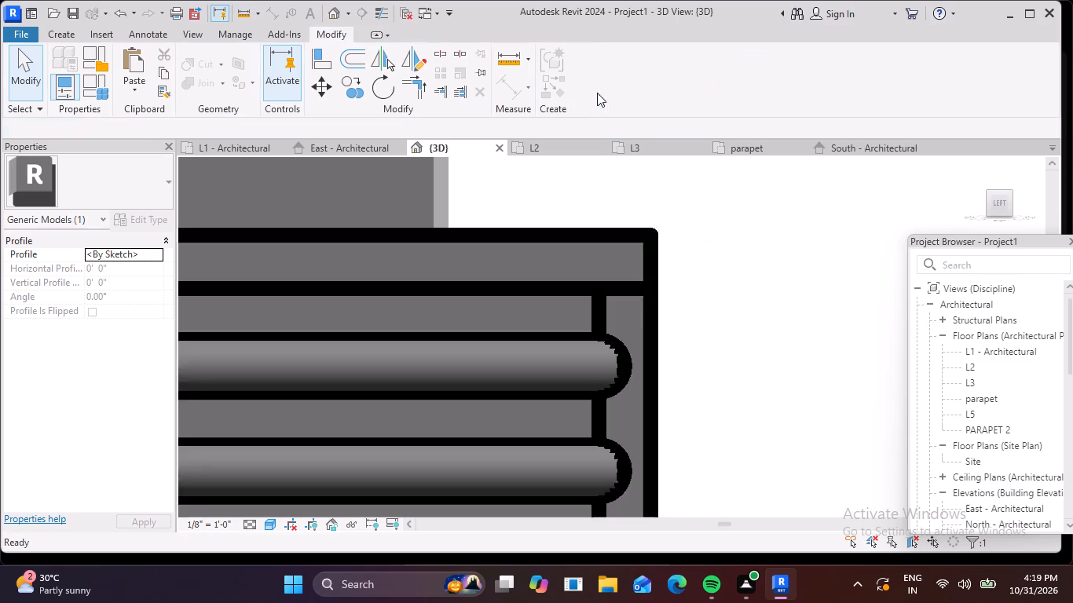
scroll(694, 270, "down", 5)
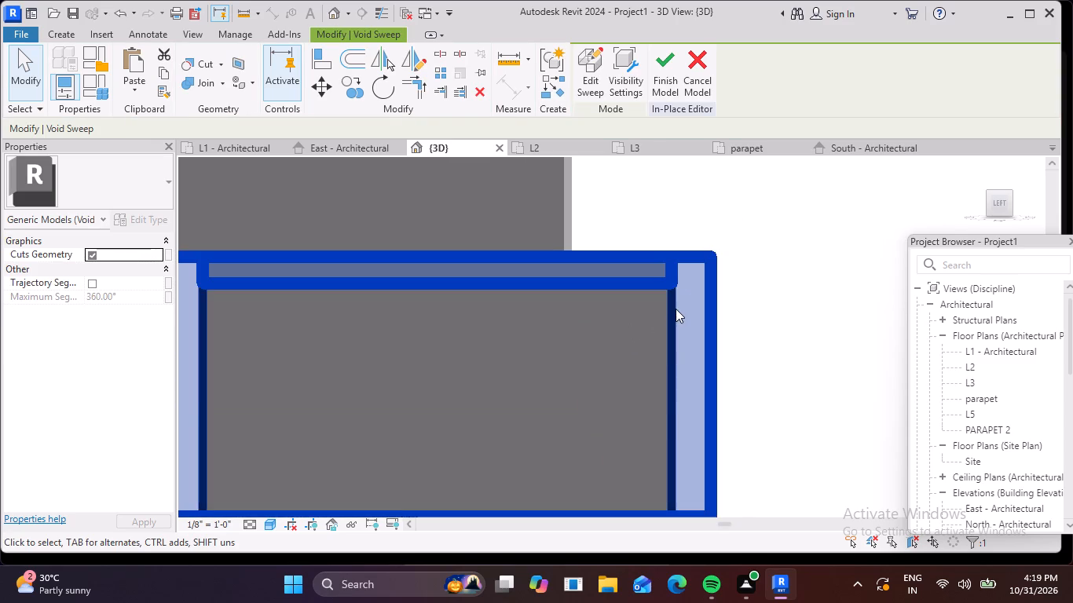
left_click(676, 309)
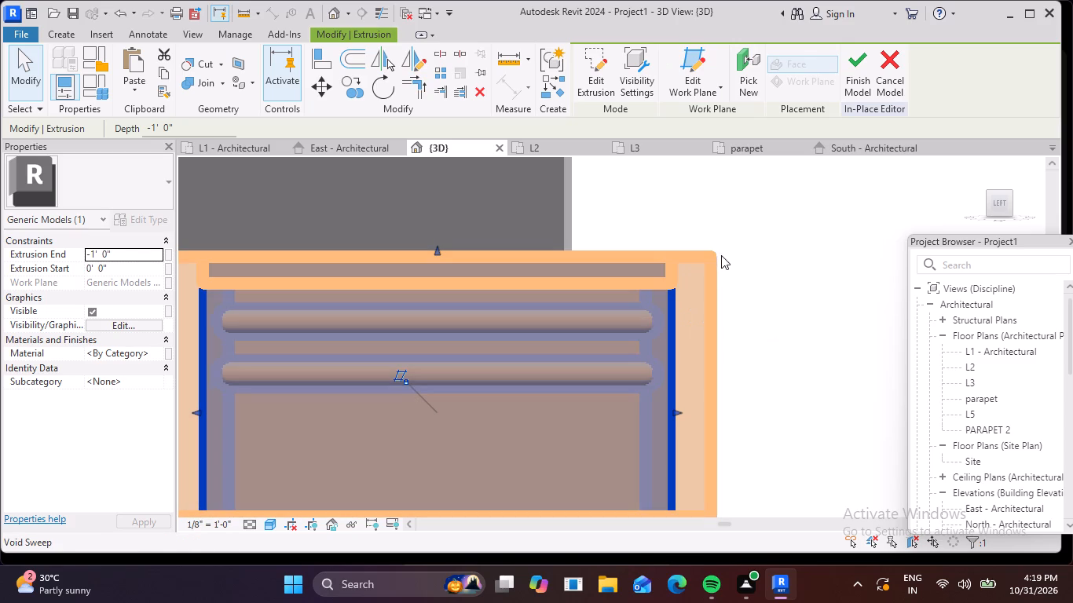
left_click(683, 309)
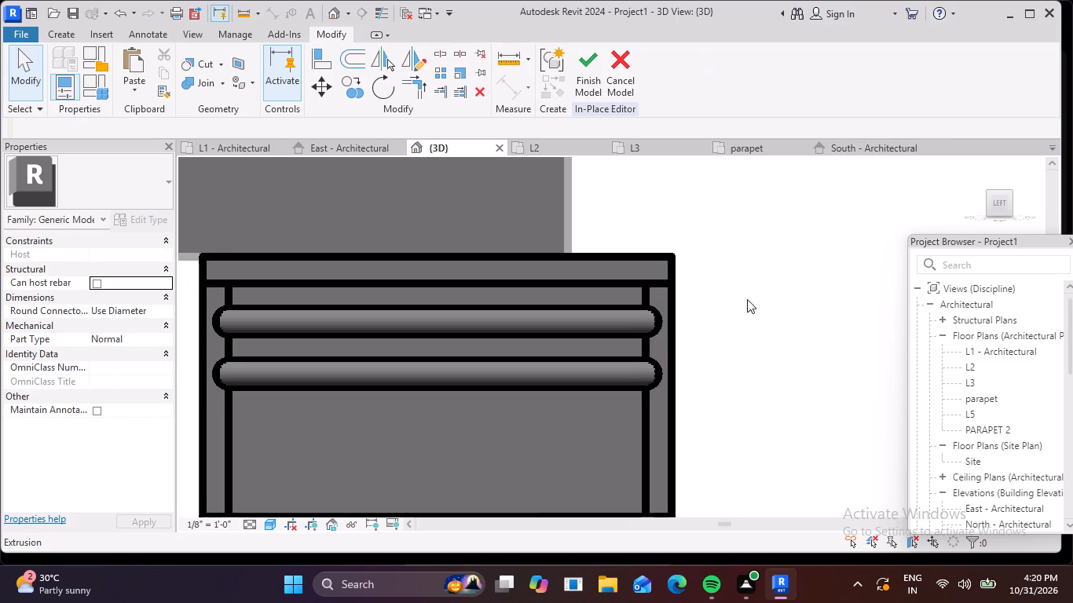
Examine the moulded block and the plain block beside it beneath the arched wall from several angles.
middle_click_drag(776, 279, 760, 273, "shift")
scroll(760, 272, "down", 5)
scroll(720, 333, "down", 2)
middle_click_drag(790, 267, 841, 207)
scroll(642, 384, "down", 2)
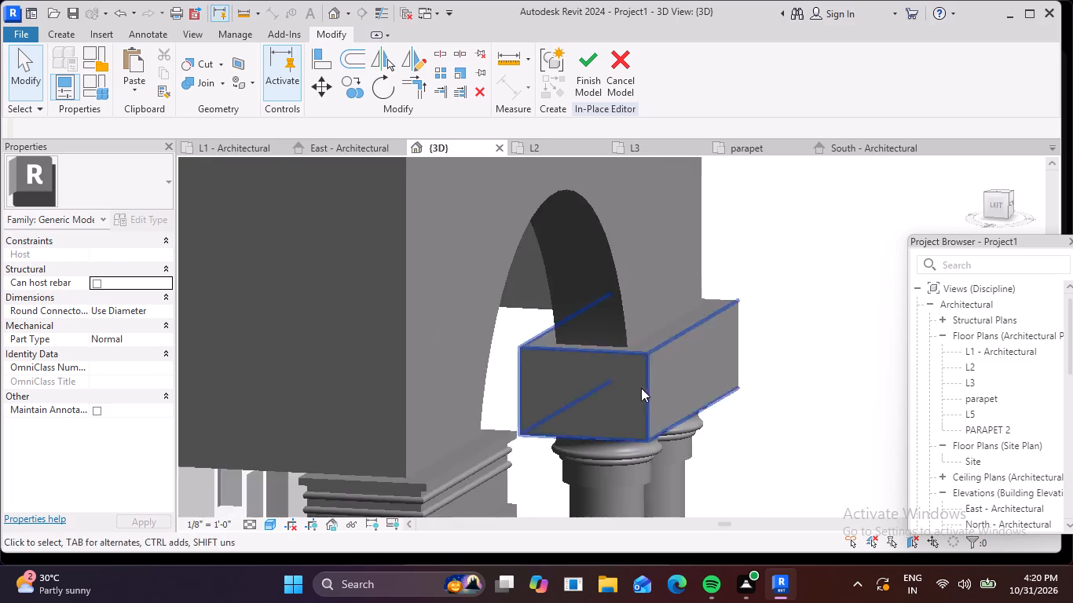
scroll(462, 455, "up", 5)
middle_click_drag(531, 437, 631, 280)
middle_click_drag(638, 362, 653, 309, "shift")
middle_click_drag(653, 309, 533, 520)
middle_click_drag(684, 349, 635, 421)
middle_click_drag(632, 425, 528, 532)
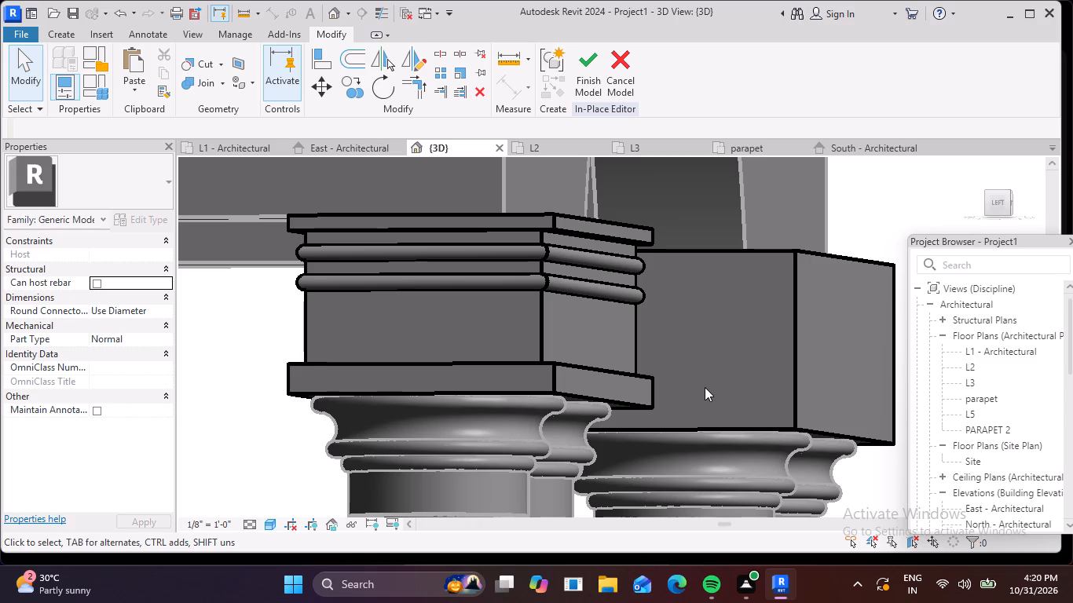
scroll(623, 408, "down", 2)
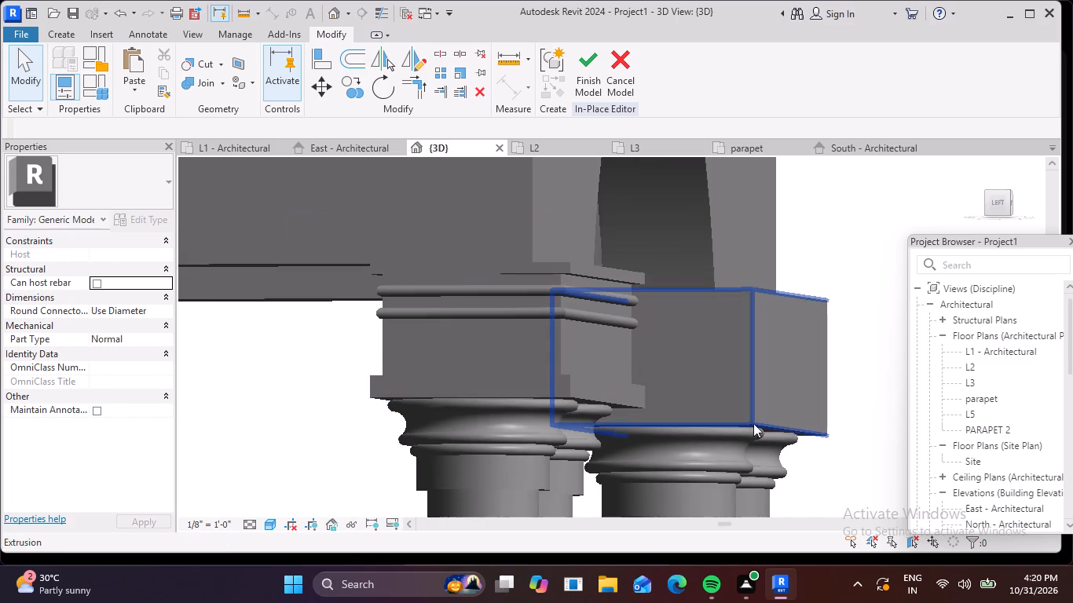
Copy the void sweep from the moulded block's top midpoint to the top midpoint of the plain block across the arch.
left_click(1007, 204)
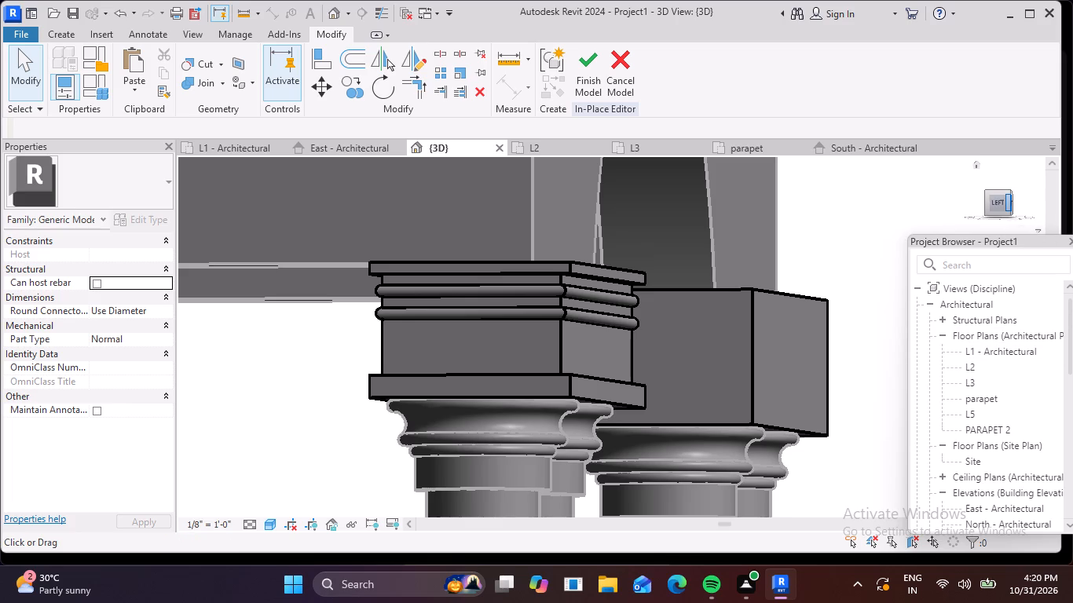
left_click(1007, 204)
scroll(602, 356, "up", 4)
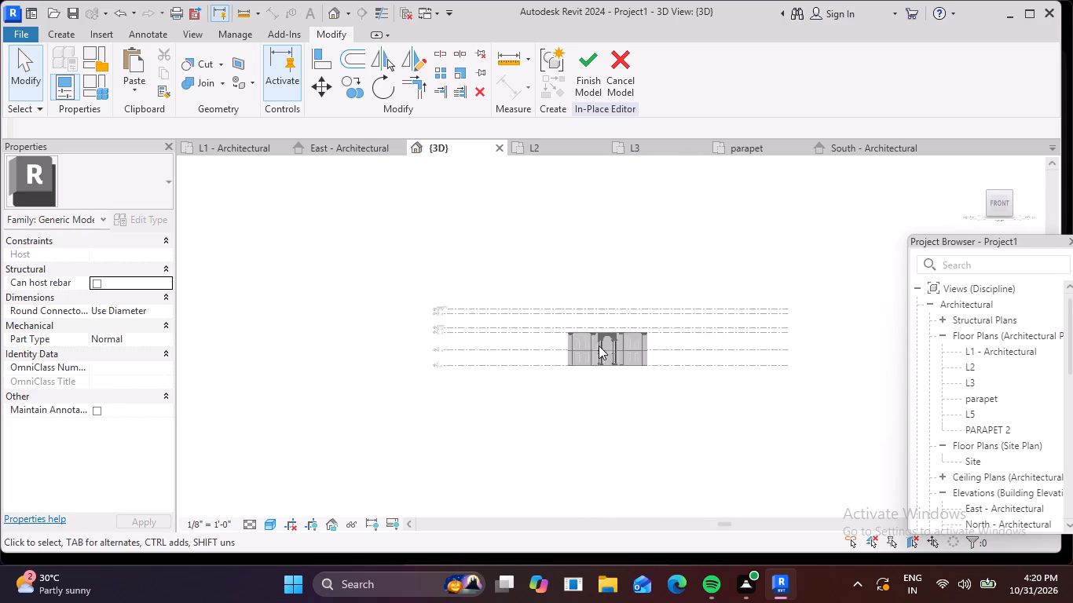
scroll(599, 345, "up", 20)
scroll(566, 356, "up", 8)
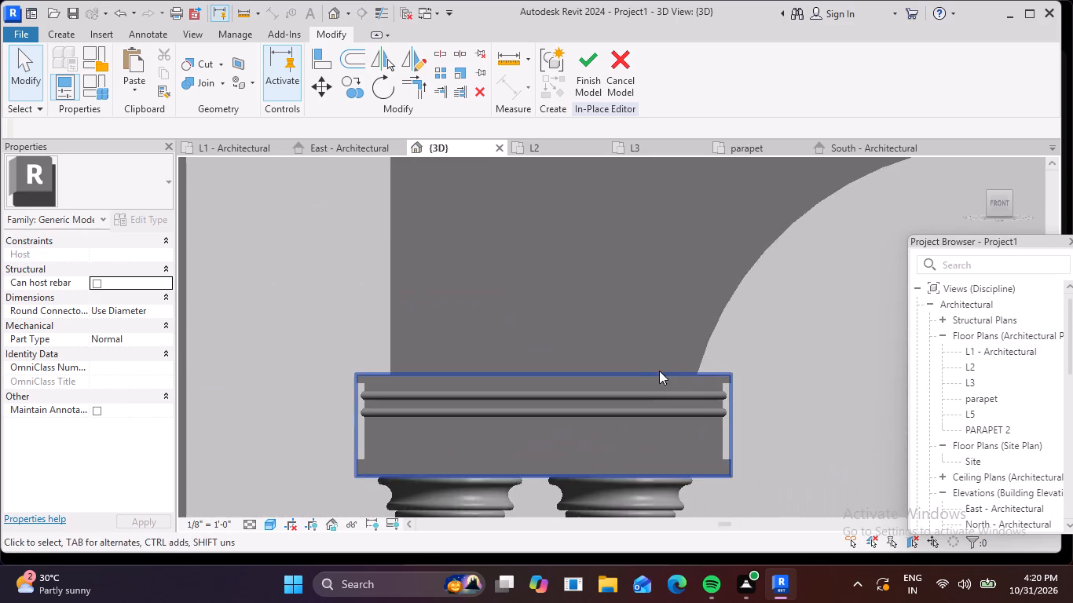
left_click(654, 397)
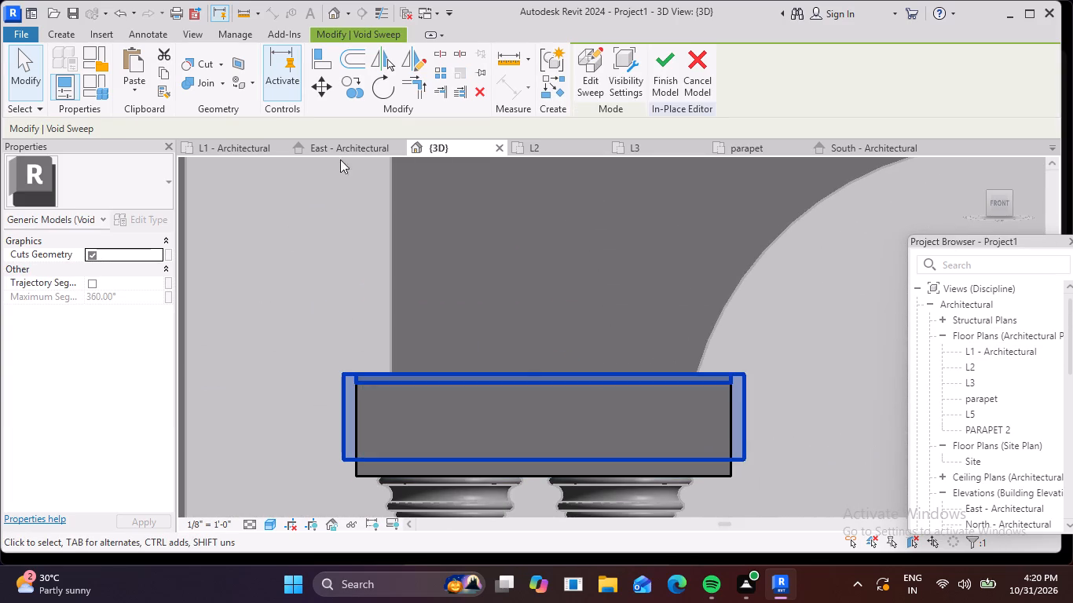
left_click(344, 93)
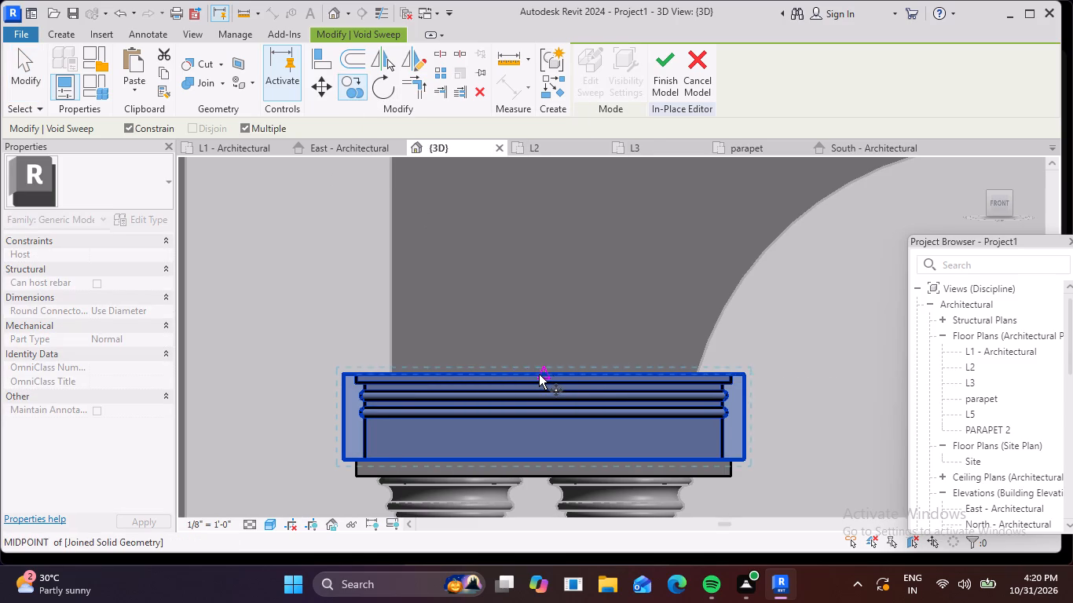
left_click(539, 375)
scroll(727, 383, "down", 5)
scroll(789, 377, "down", 2)
middle_click_drag(757, 382, 551, 382)
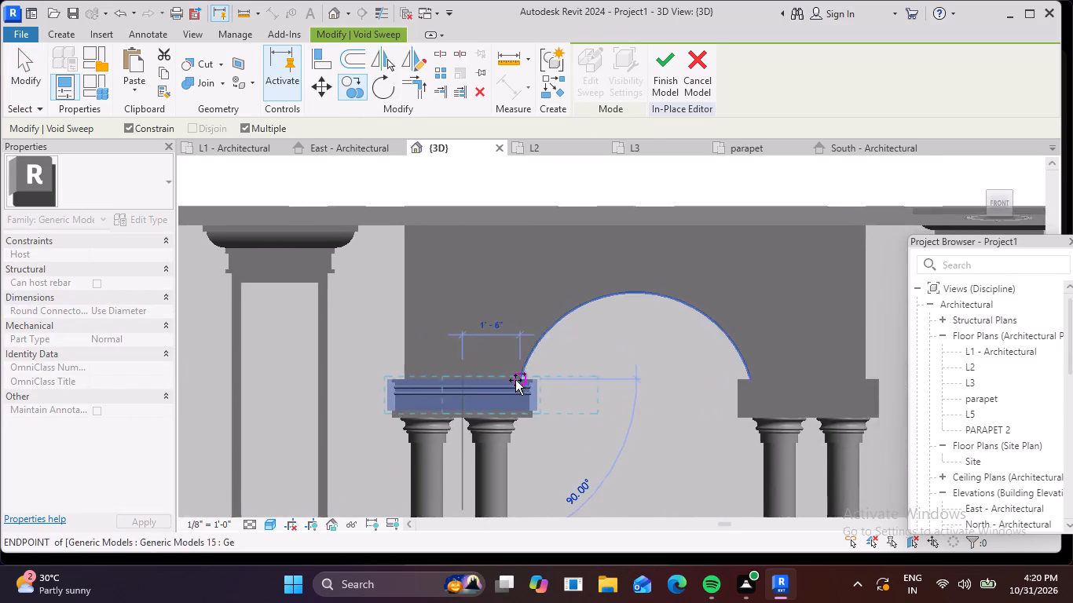
middle_click_drag(773, 372, 625, 371)
scroll(662, 372, "up", 6)
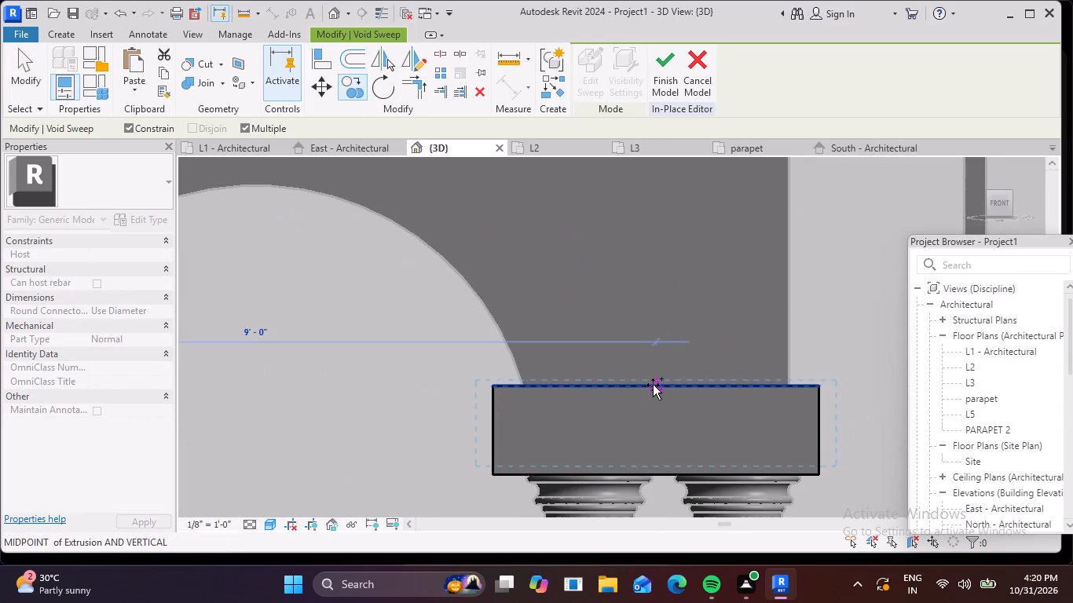
left_click(651, 386)
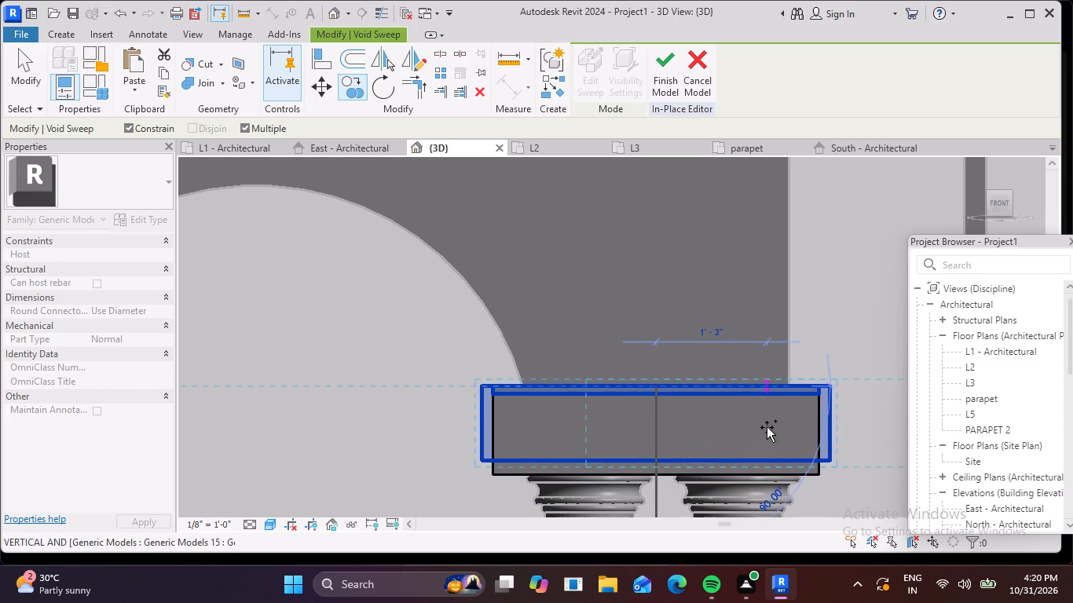
key("Escape")
key("Escape")
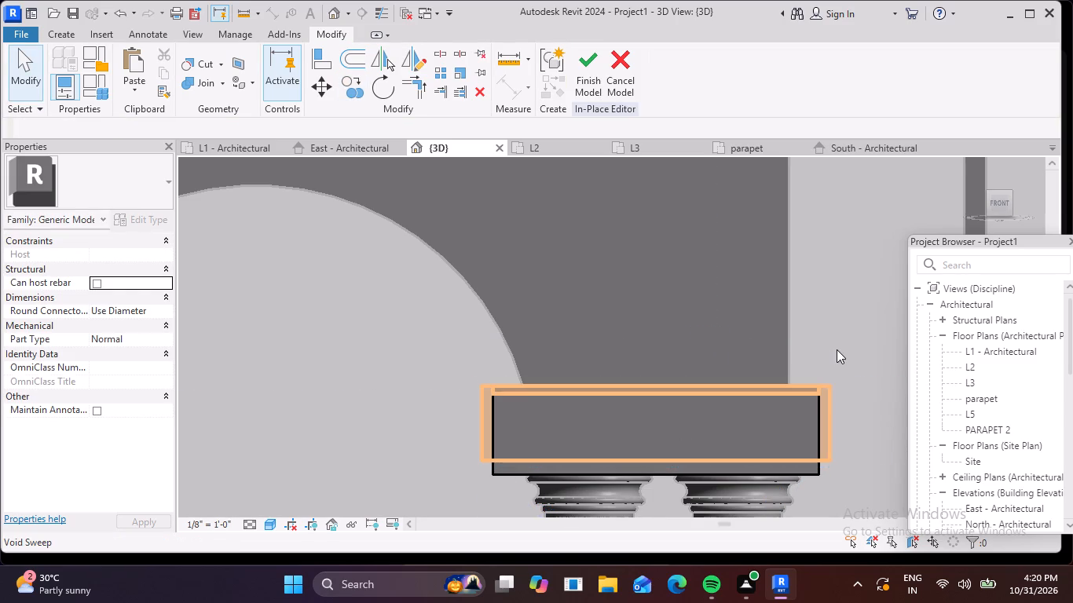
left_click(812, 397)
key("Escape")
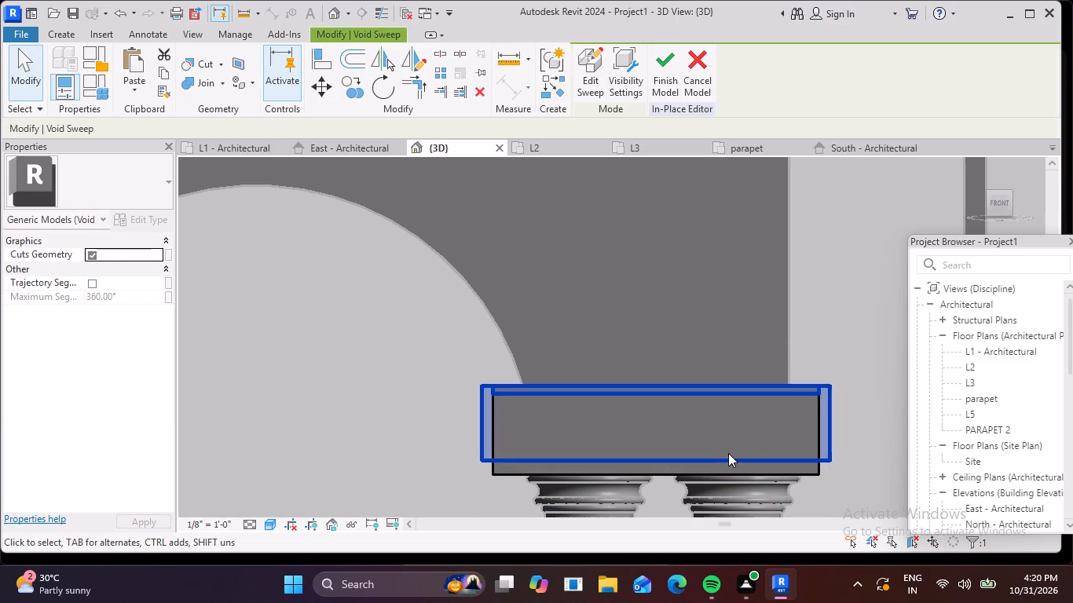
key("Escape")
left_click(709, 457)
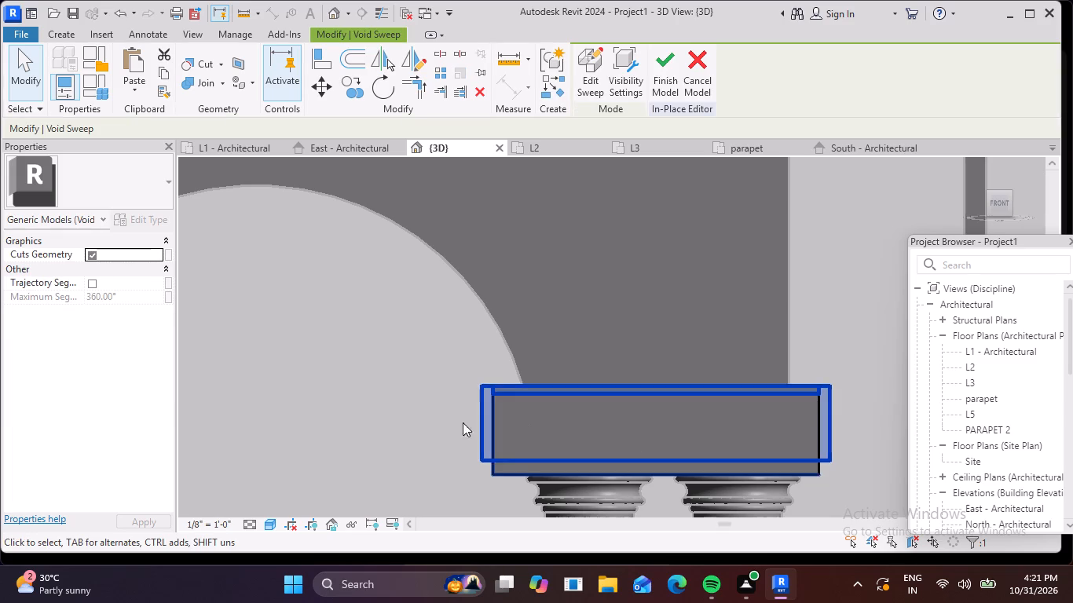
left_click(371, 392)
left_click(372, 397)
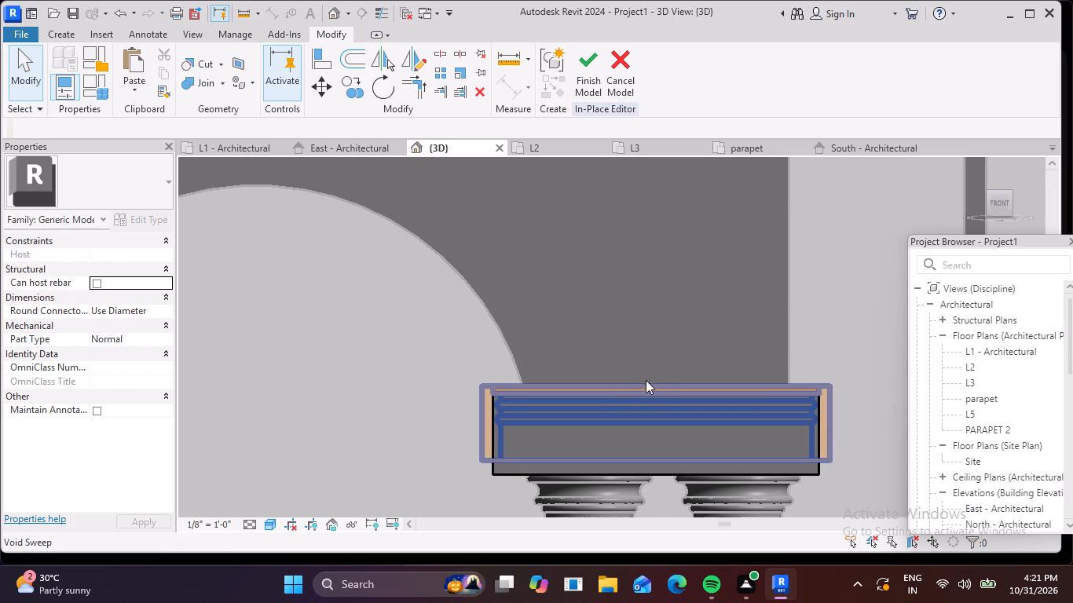
Cut the plain block with the copied void sweep using Cut Geometry.
left_click(189, 66)
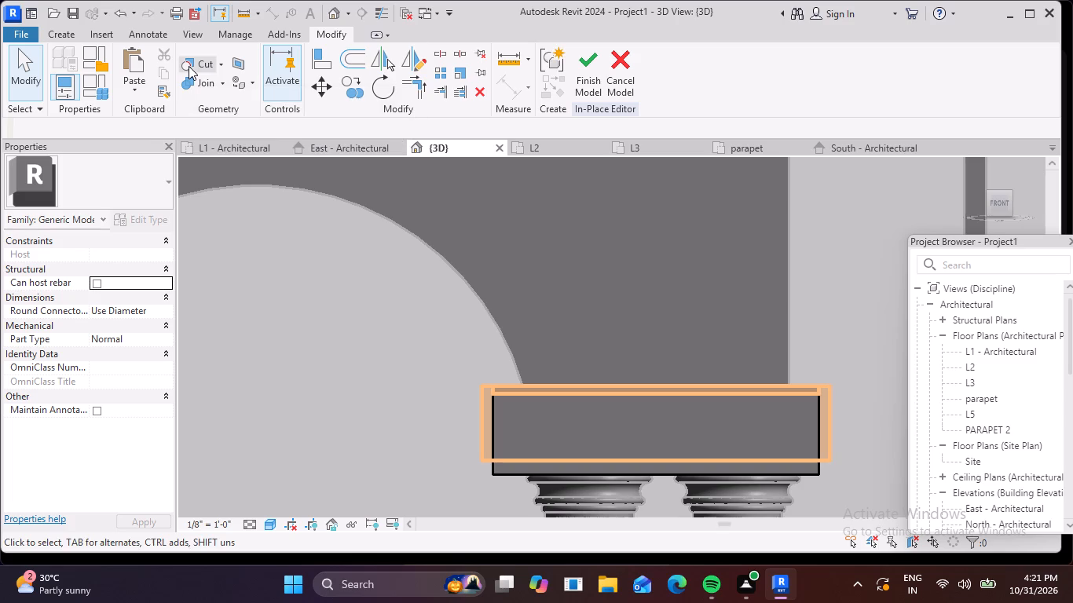
left_click(672, 389)
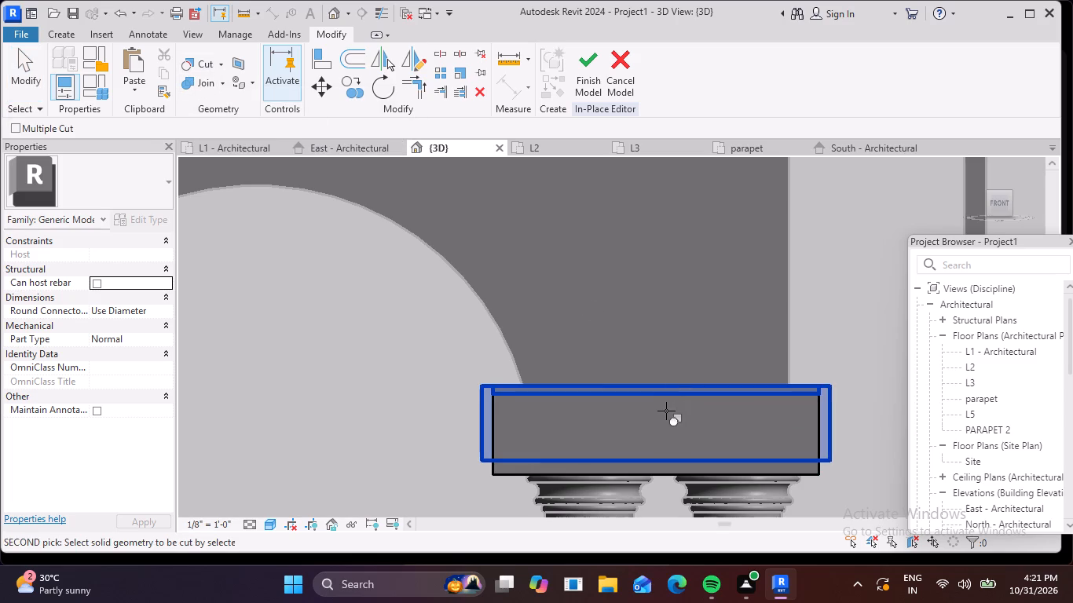
left_click(666, 411)
left_click(665, 413)
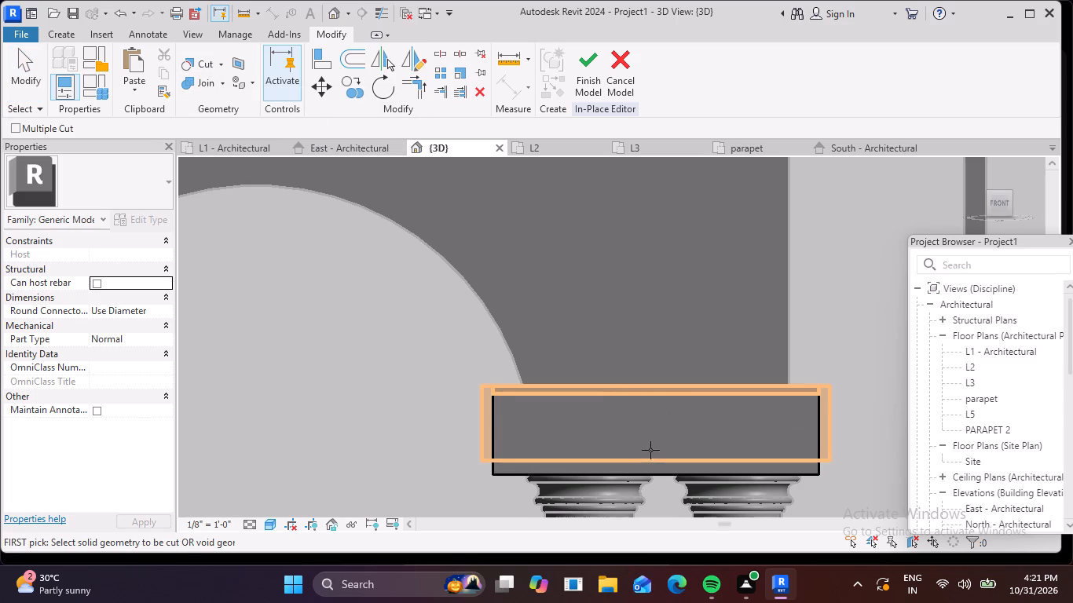
left_click(654, 465)
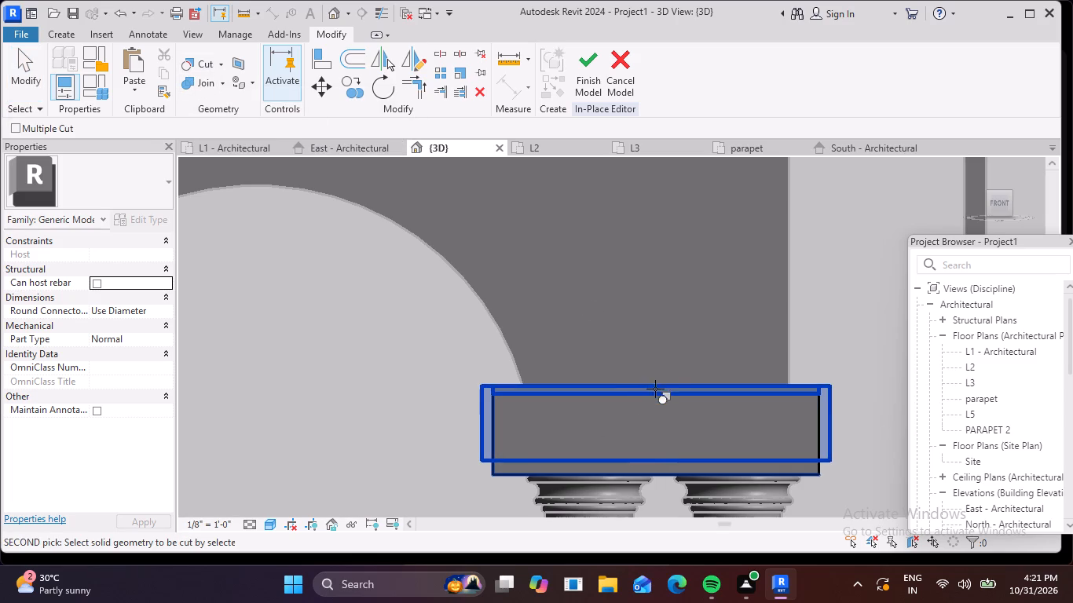
left_click(661, 384)
left_click(412, 364)
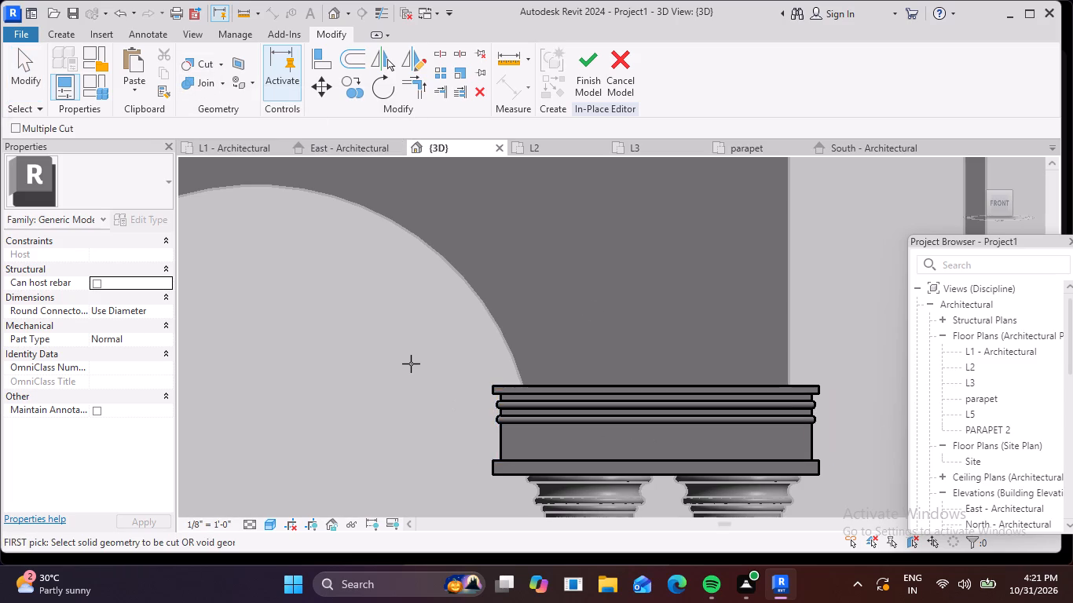
key("Escape")
Finish the in-place model of the blocks and dismiss the save reminder without saving the project.
scroll(451, 415, "down", 4)
middle_click_drag(456, 428, 598, 431)
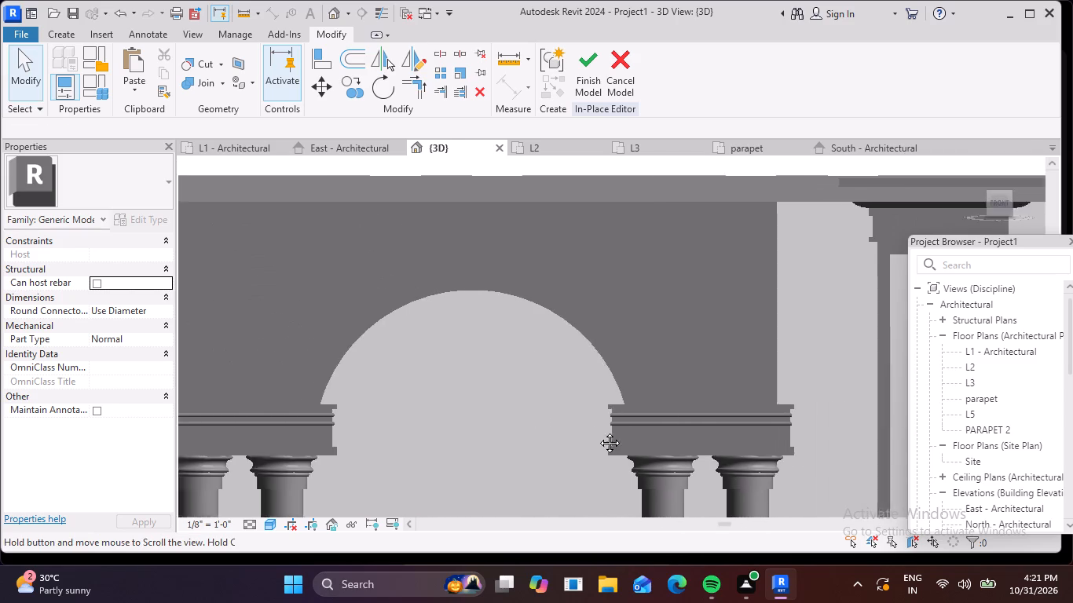
middle_click_drag(598, 431, 612, 431)
scroll(493, 415, "down", 2)
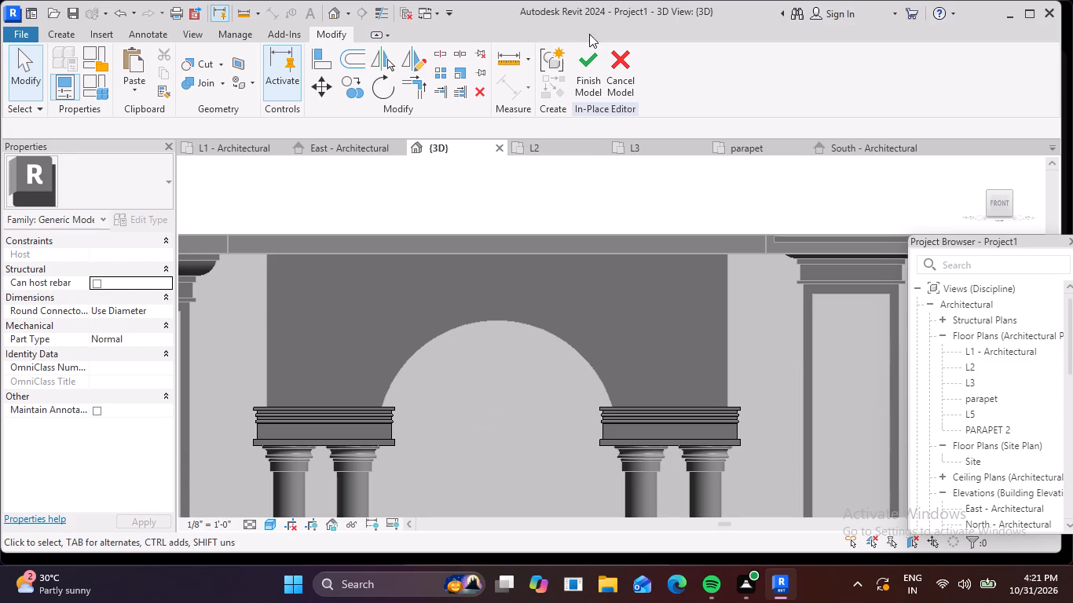
left_click(585, 58)
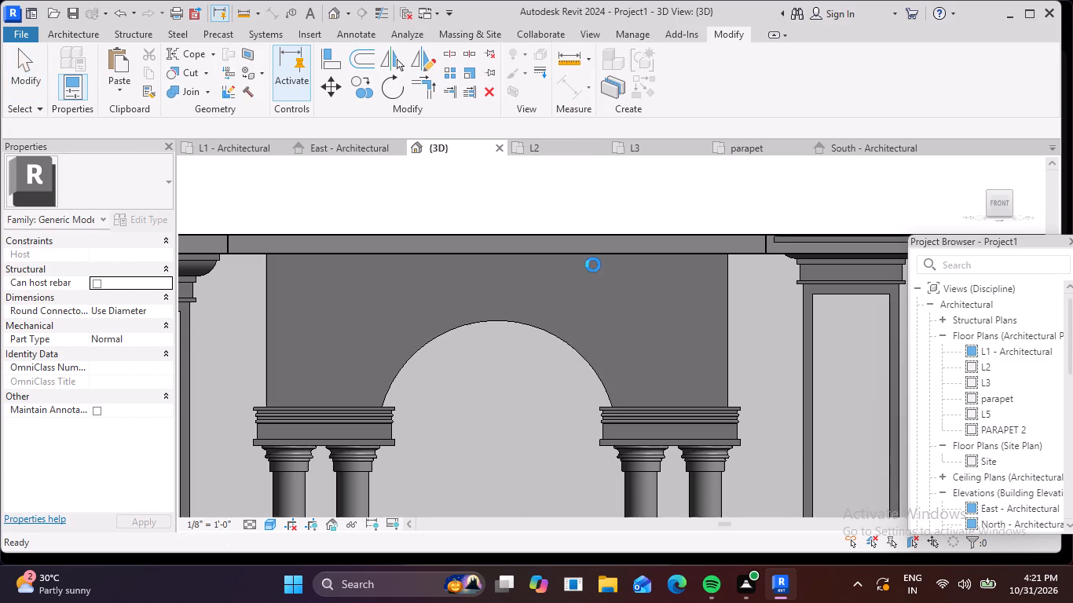
left_click(643, 350)
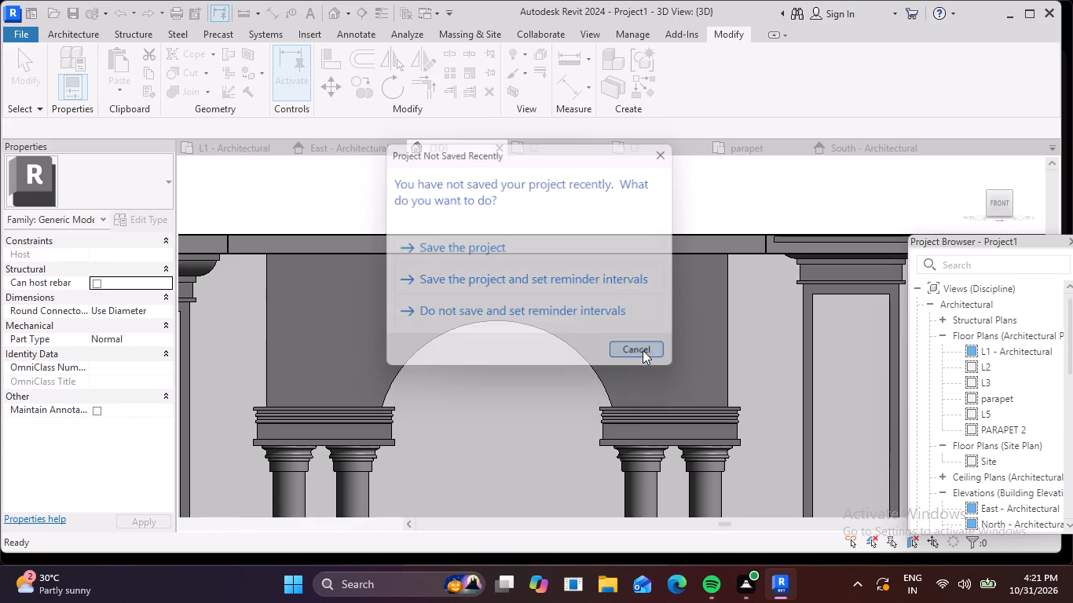
Examine the whole front facade and the porch's arched wall with its moulded blocks and paired columns.
scroll(575, 374, "down", 10)
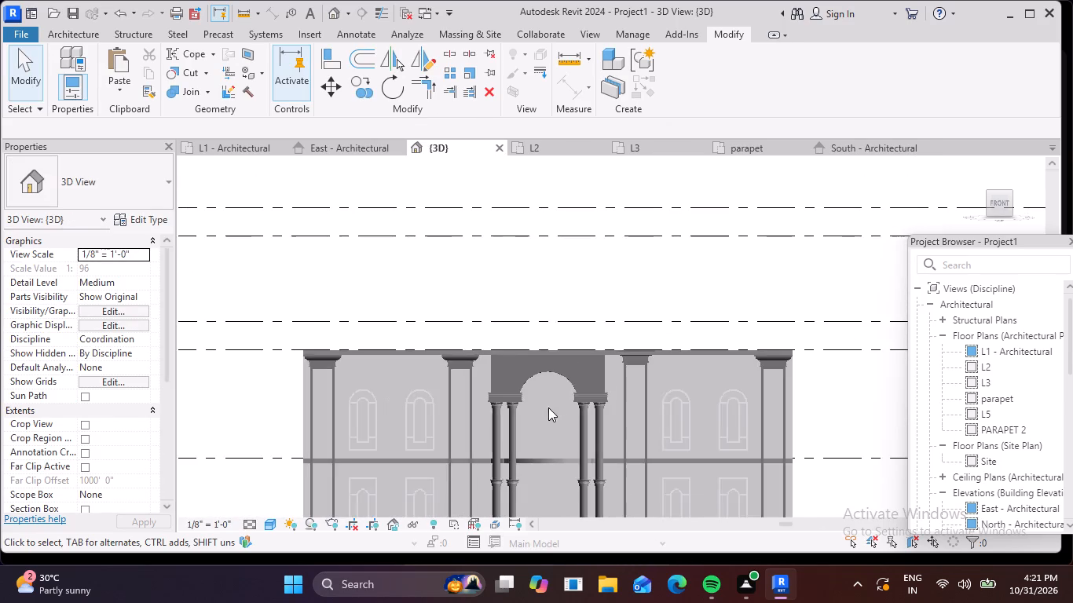
middle_click_drag(532, 419, 554, 278)
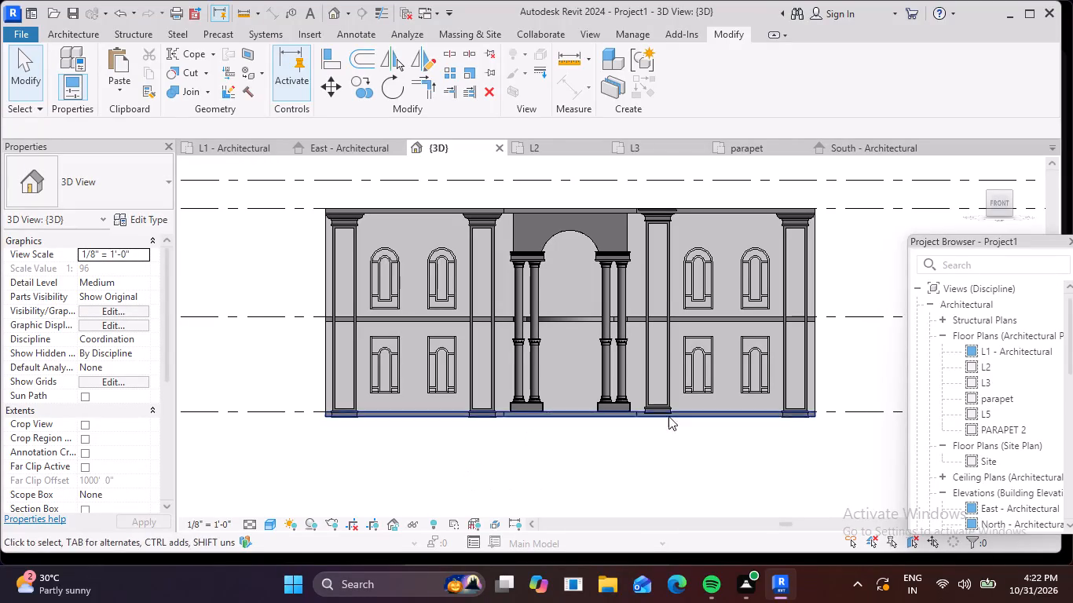
scroll(602, 291, "up", 5)
scroll(640, 209, "up", 4)
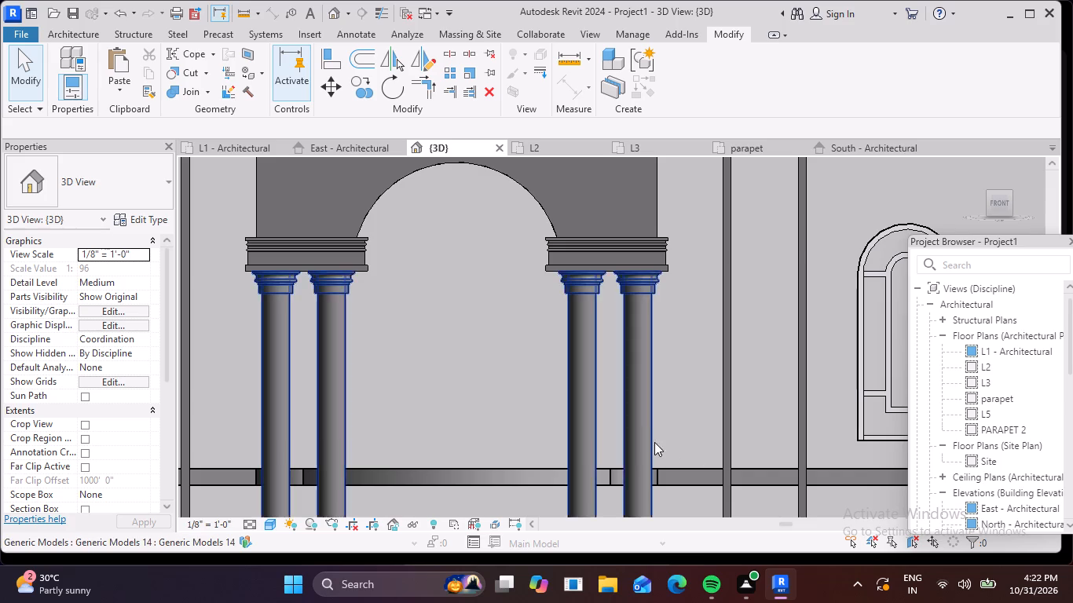
middle_click_drag(644, 413, 715, 529)
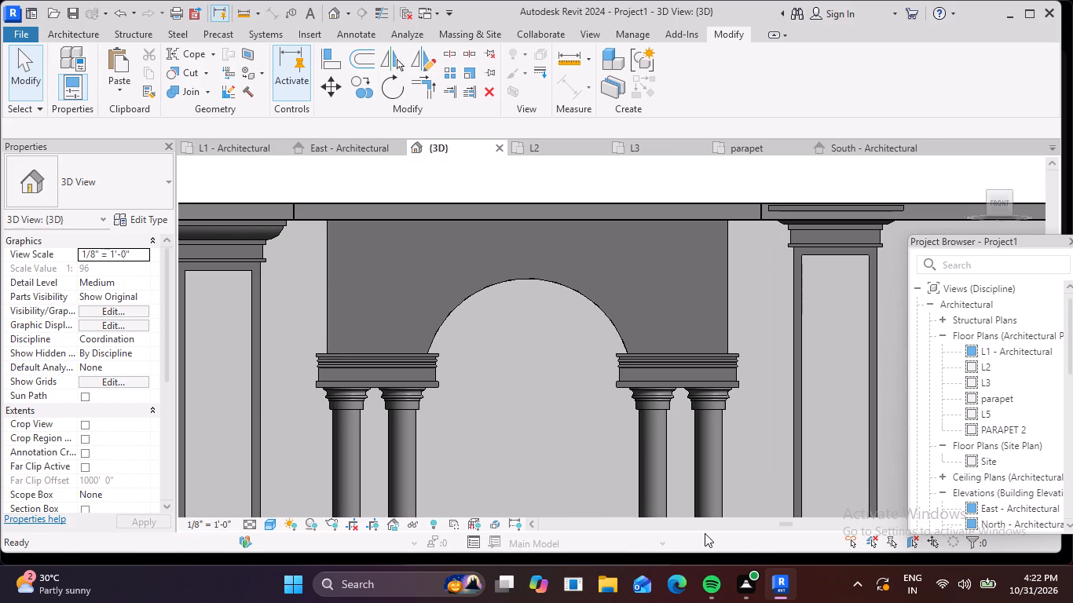
middle_click_drag(556, 446, 580, 488, "shift")
middle_click_drag(673, 460, 588, 382)
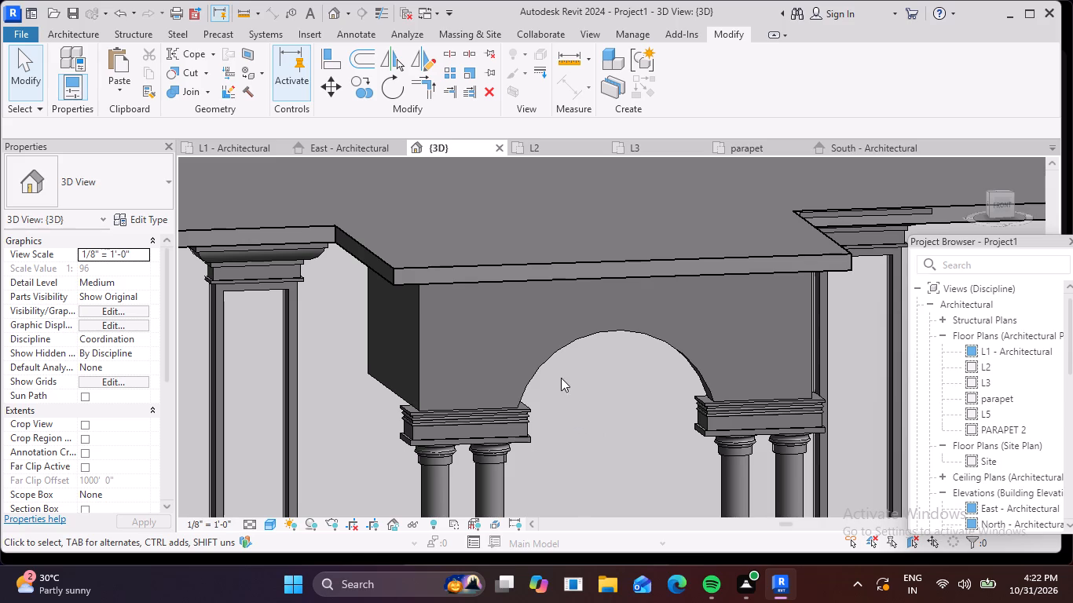
Start a solid sweep in the arched wall's in-place model and pick the arch's front edge as its path.
left_click(569, 345)
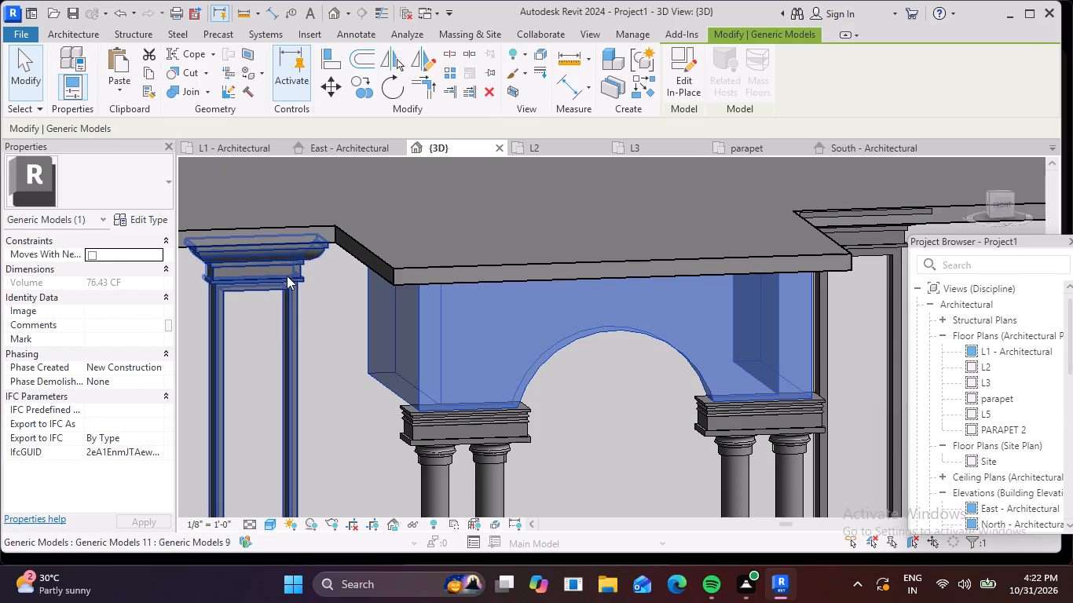
left_click(692, 80)
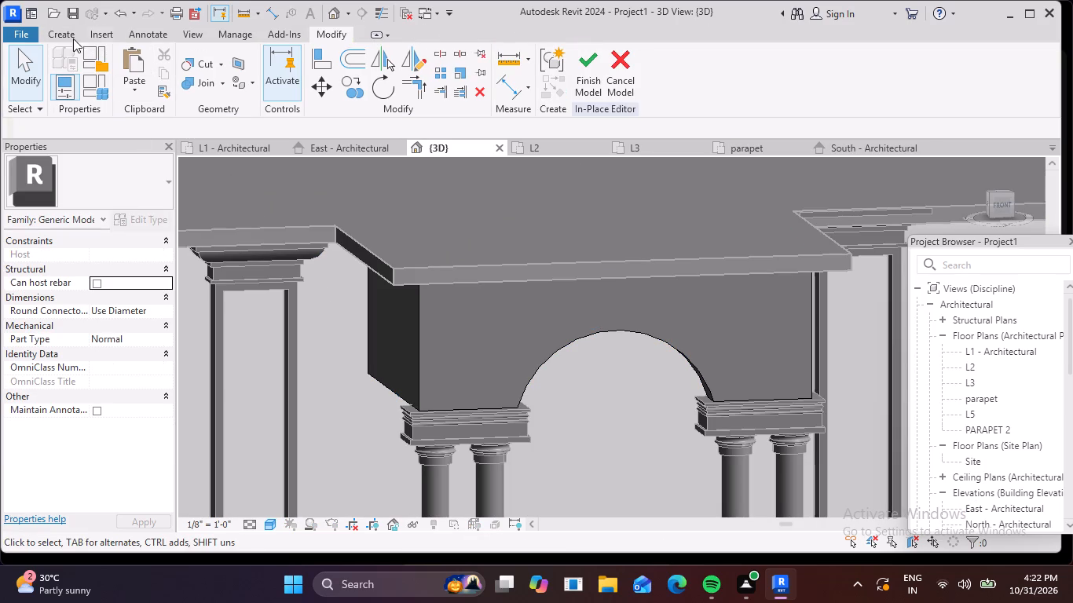
left_click(58, 36)
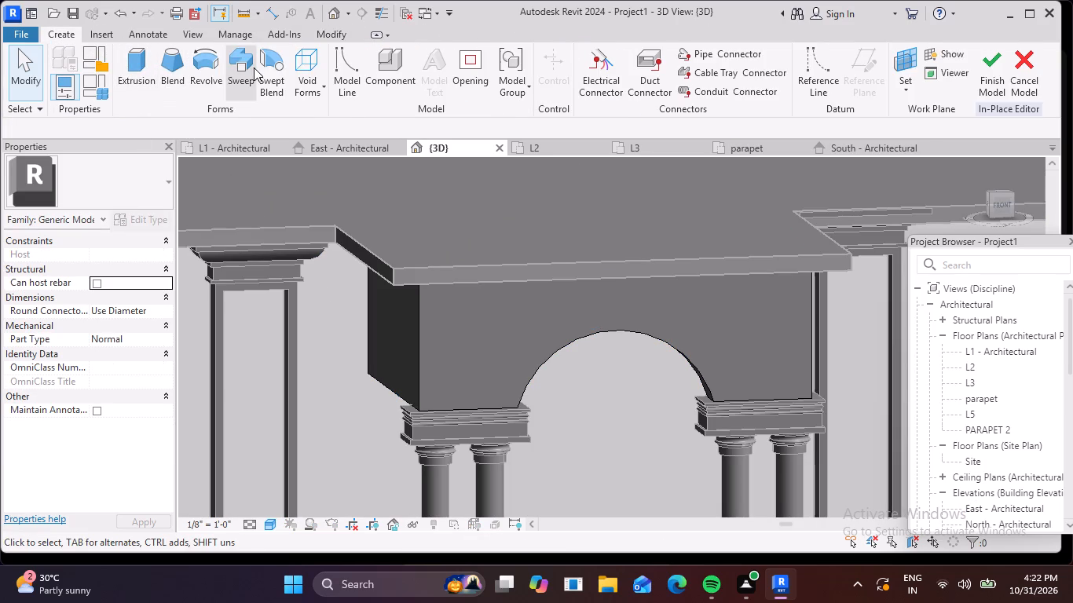
left_click(234, 66)
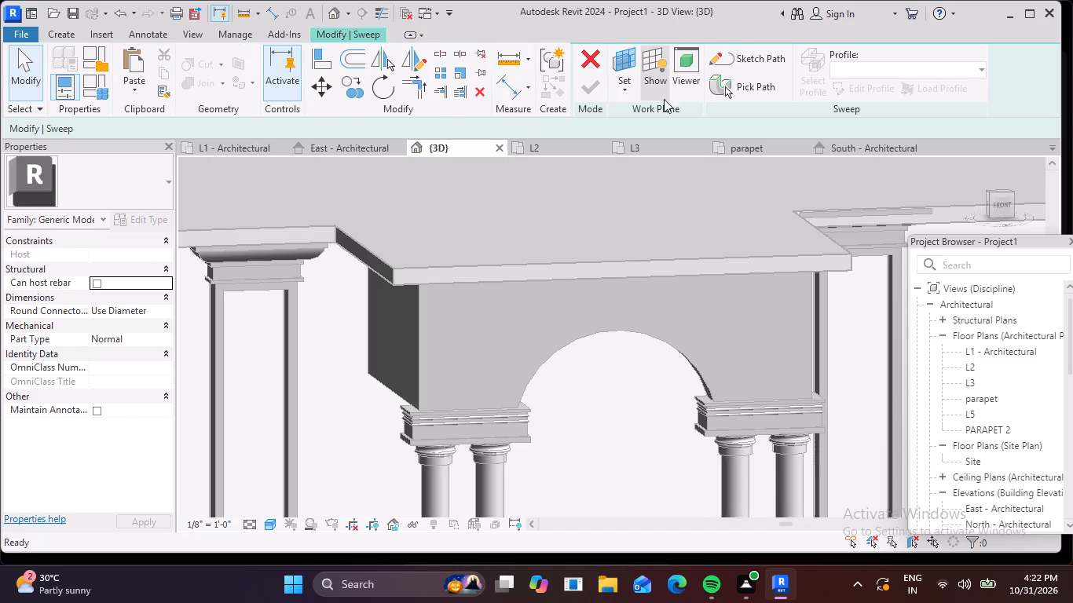
left_click(739, 89)
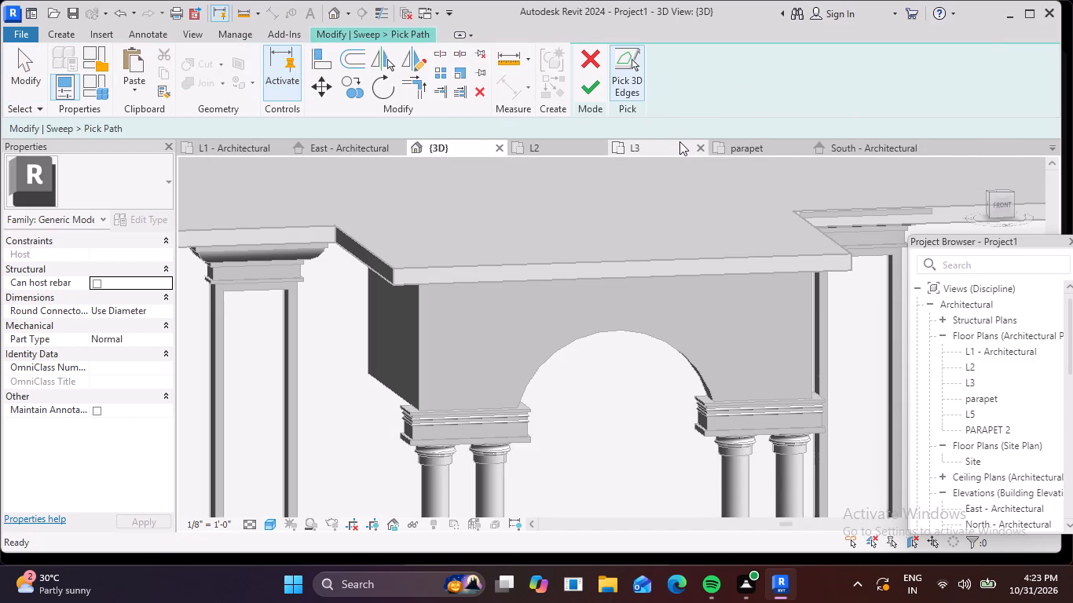
scroll(620, 335, "up", 5)
left_click(607, 328)
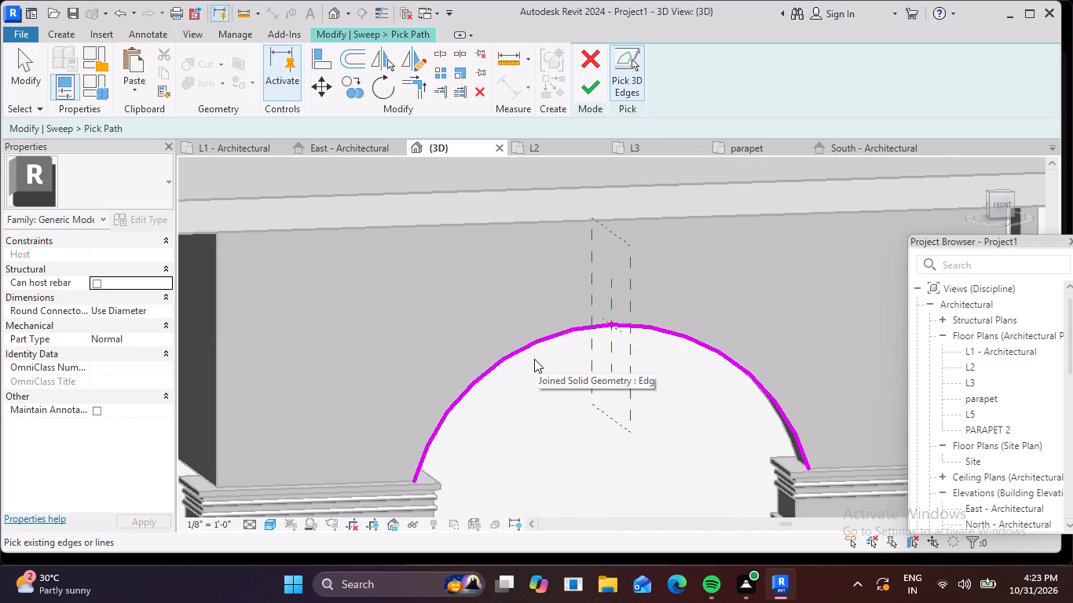
left_click(991, 206)
left_click(991, 203)
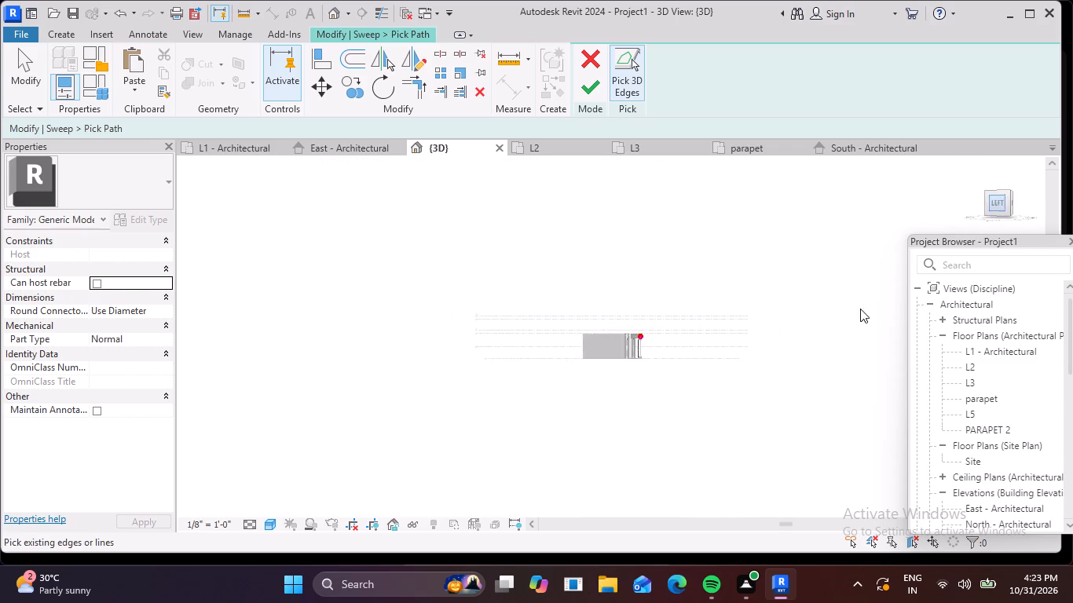
scroll(671, 350, "up", 6)
scroll(584, 301, "up", 6)
scroll(629, 350, "up", 7)
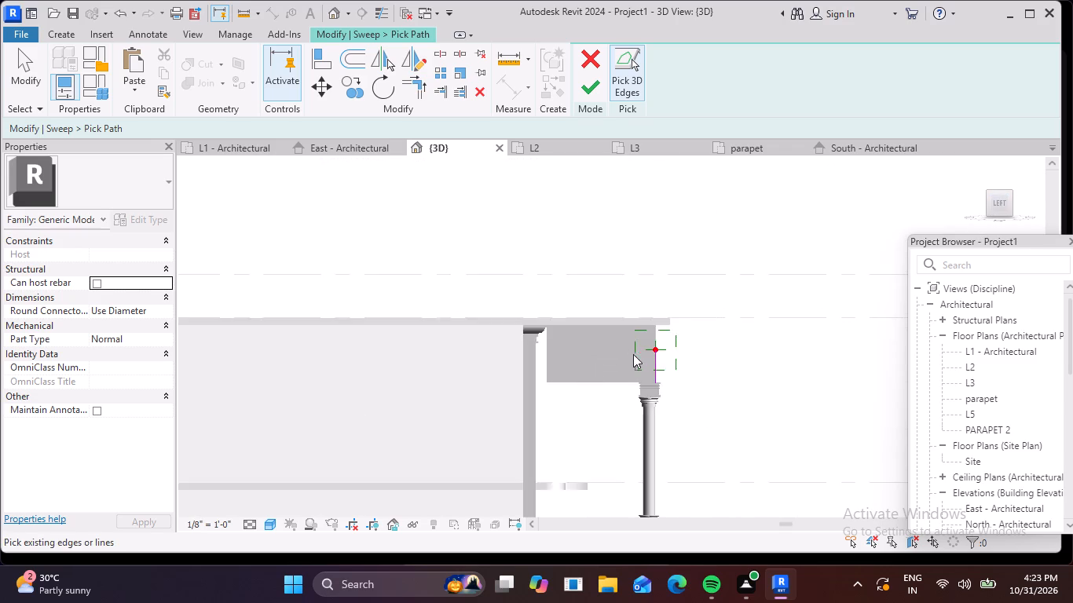
scroll(663, 394, "up", 6)
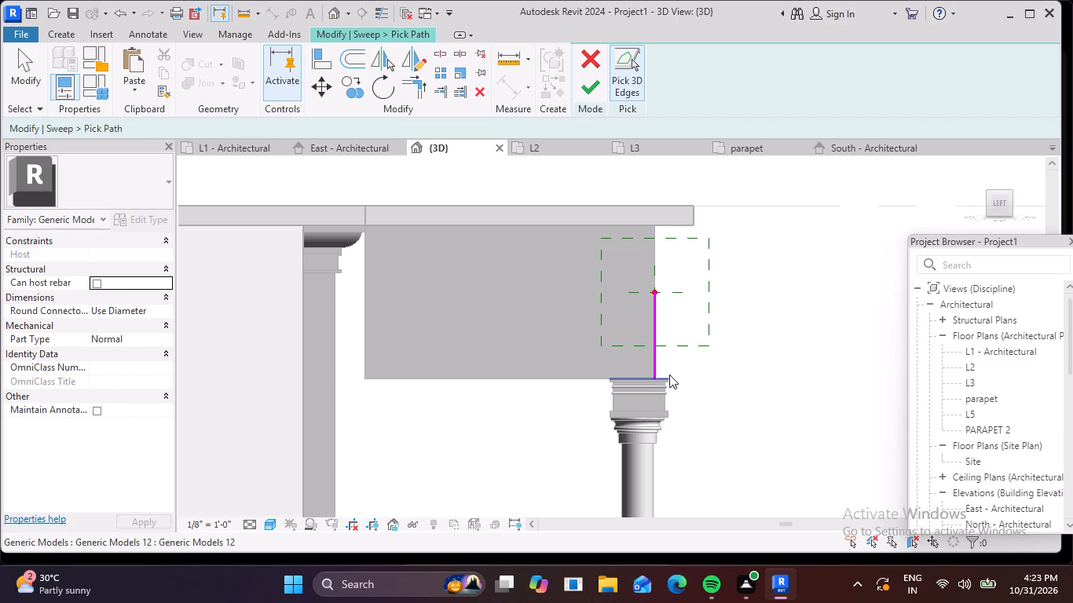
left_click(592, 89)
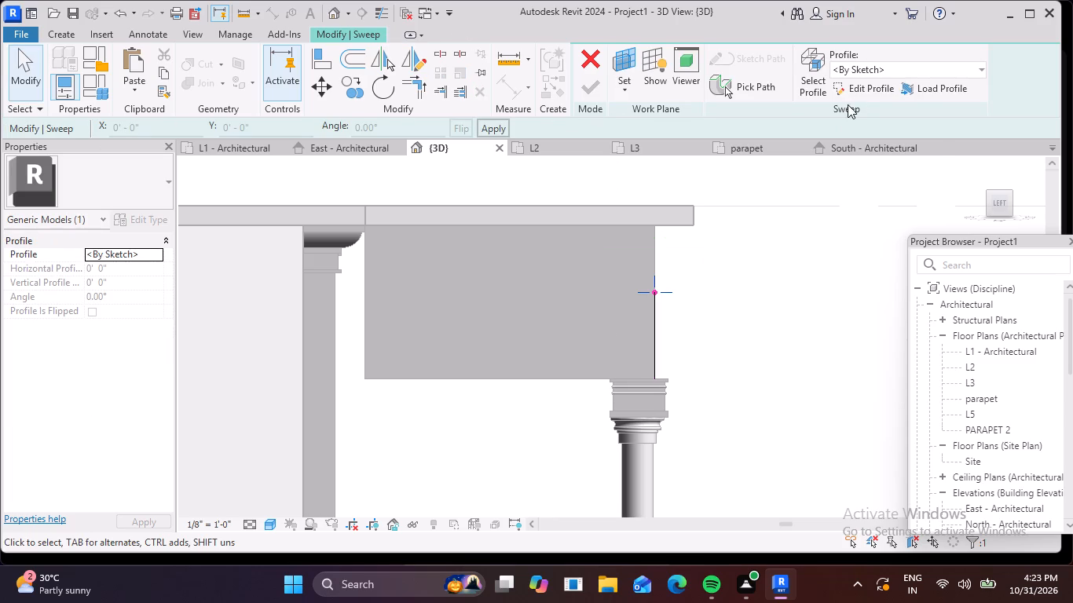
Begin the sweep profile with a vertical line about 1/2" long, drawn upward from the path point at the crown of the arch.
left_click(863, 89)
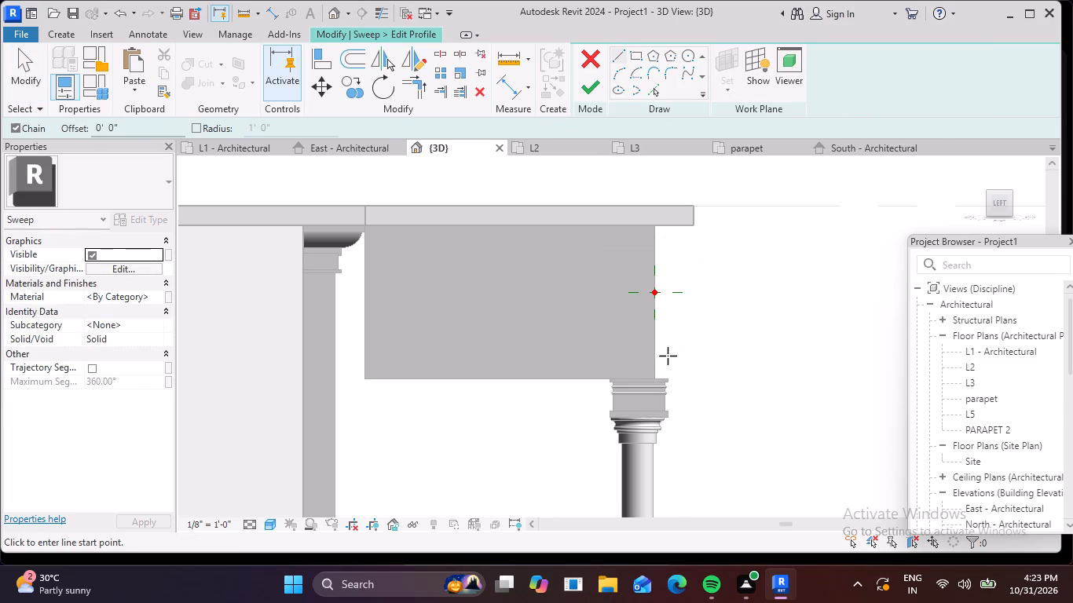
scroll(650, 270, "up", 5)
scroll(695, 343, "up", 7)
scroll(631, 294, "up", 3)
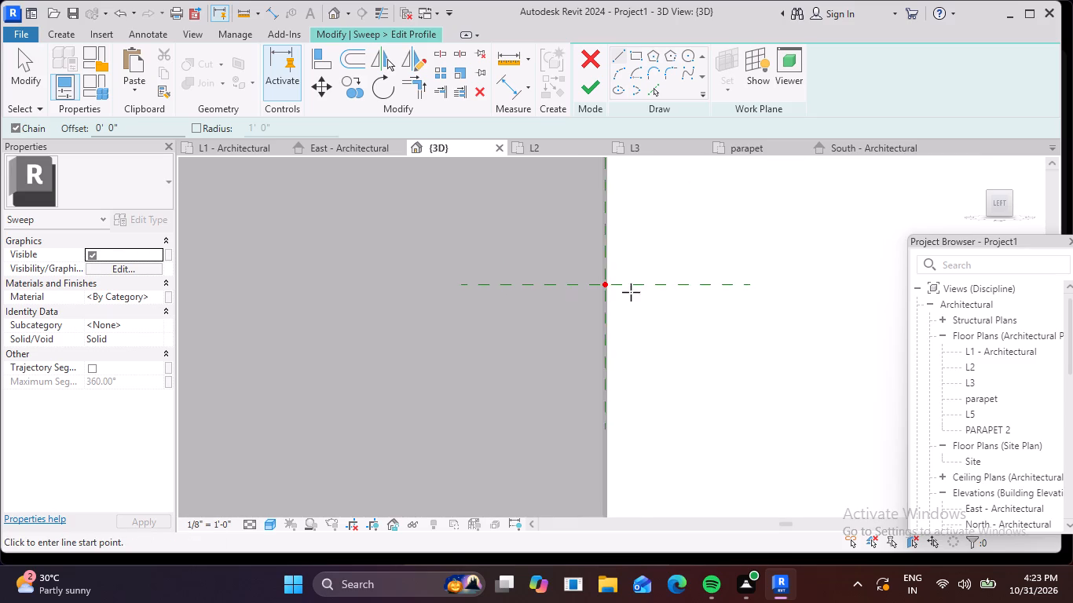
scroll(631, 292, "up", 3)
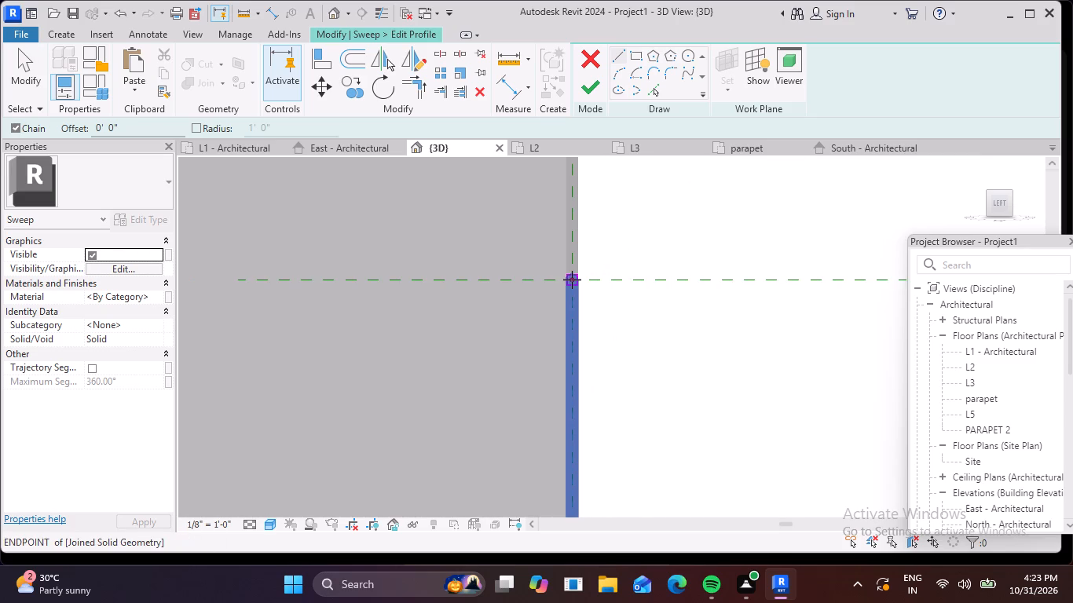
left_click(572, 280)
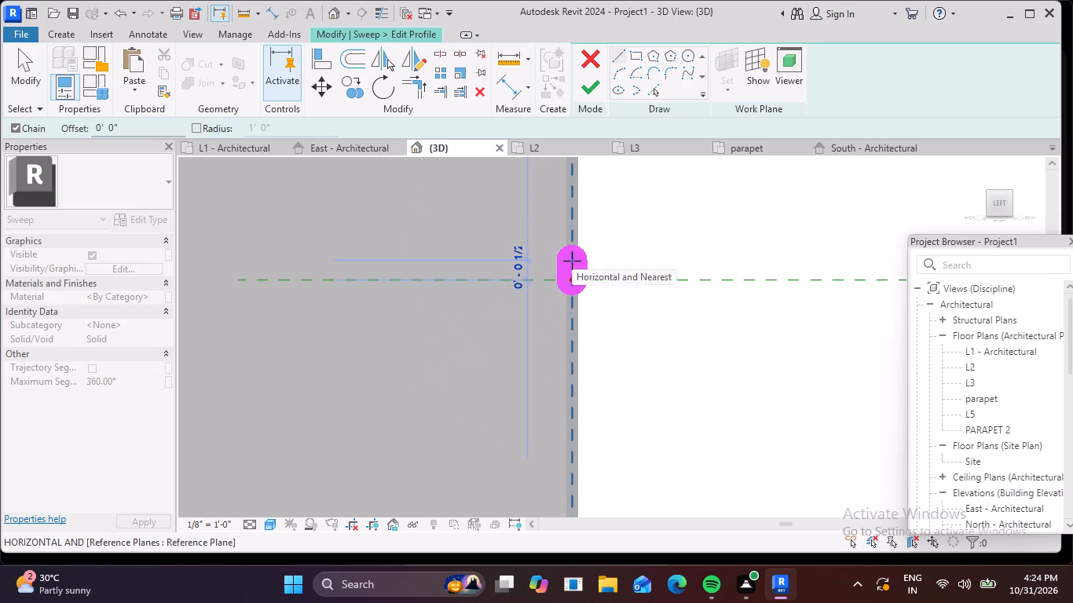
scroll(572, 261, "up", 4)
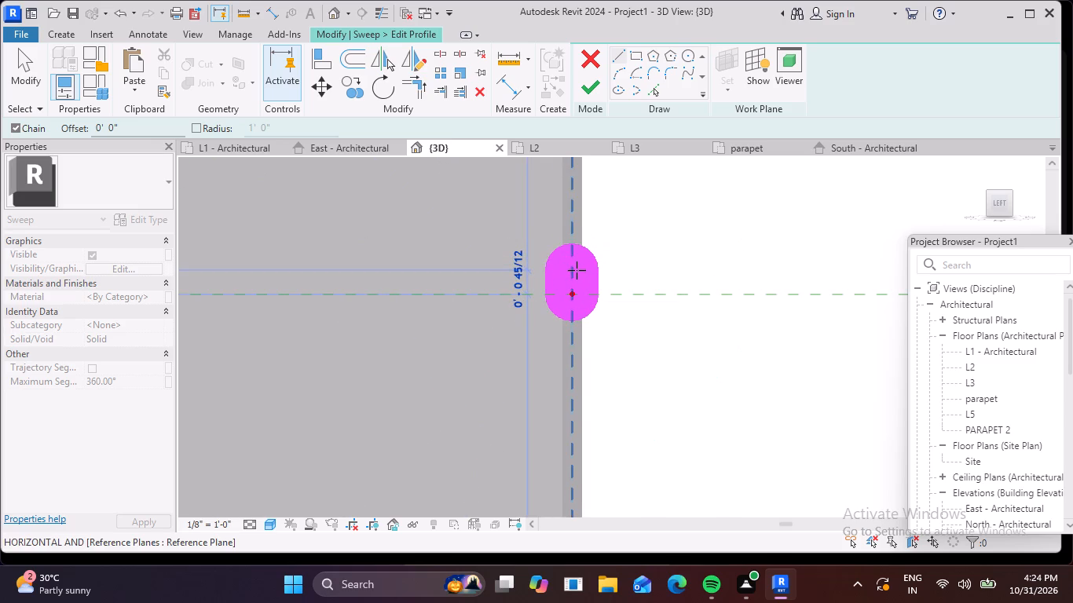
scroll(575, 286, "up", 5)
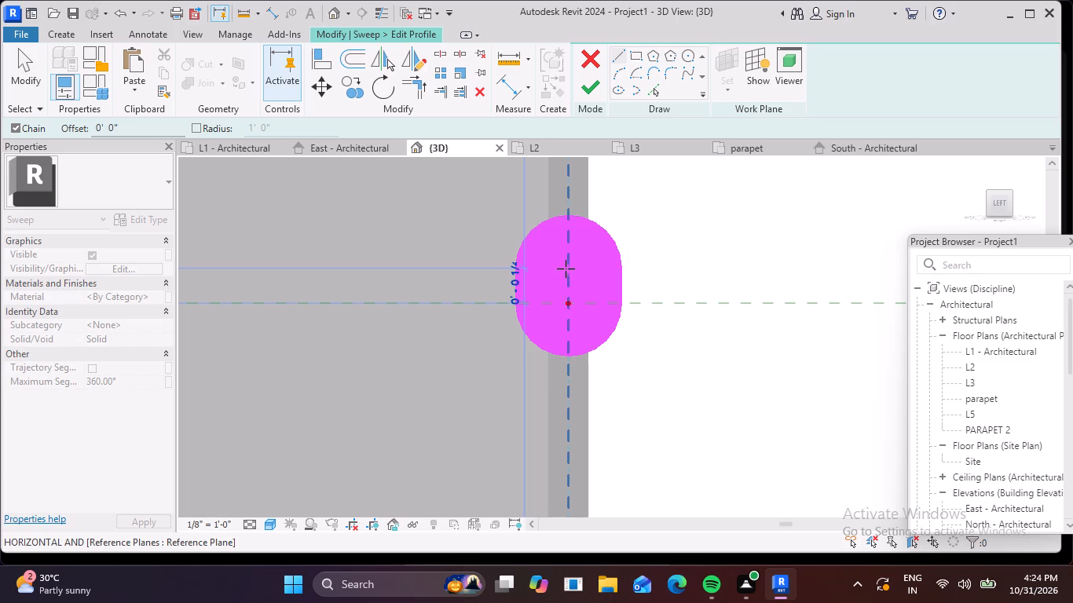
middle_click_drag(569, 237, 536, 349)
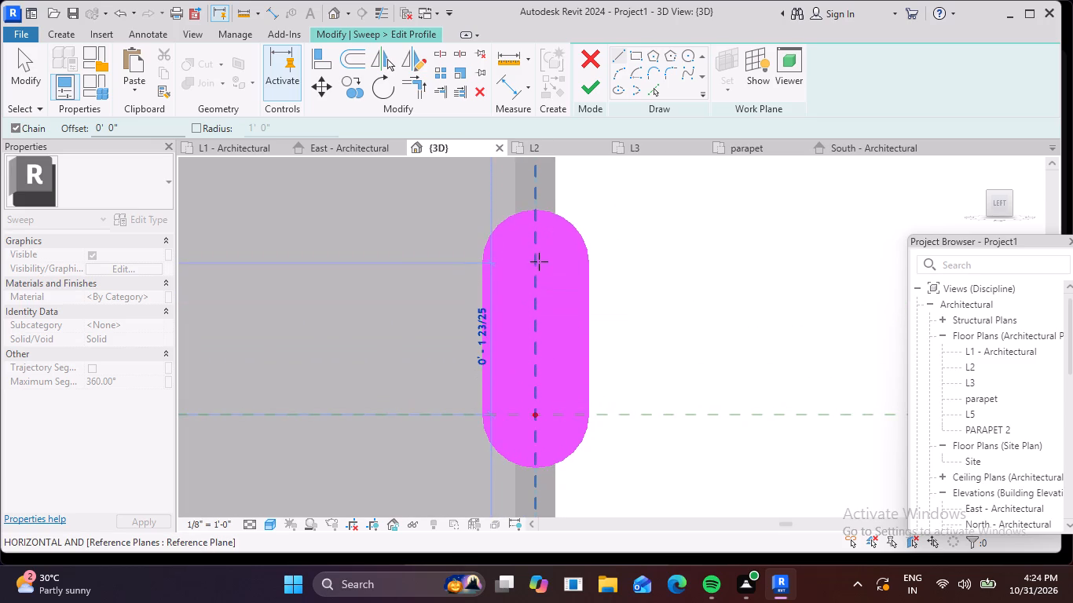
left_click(533, 340)
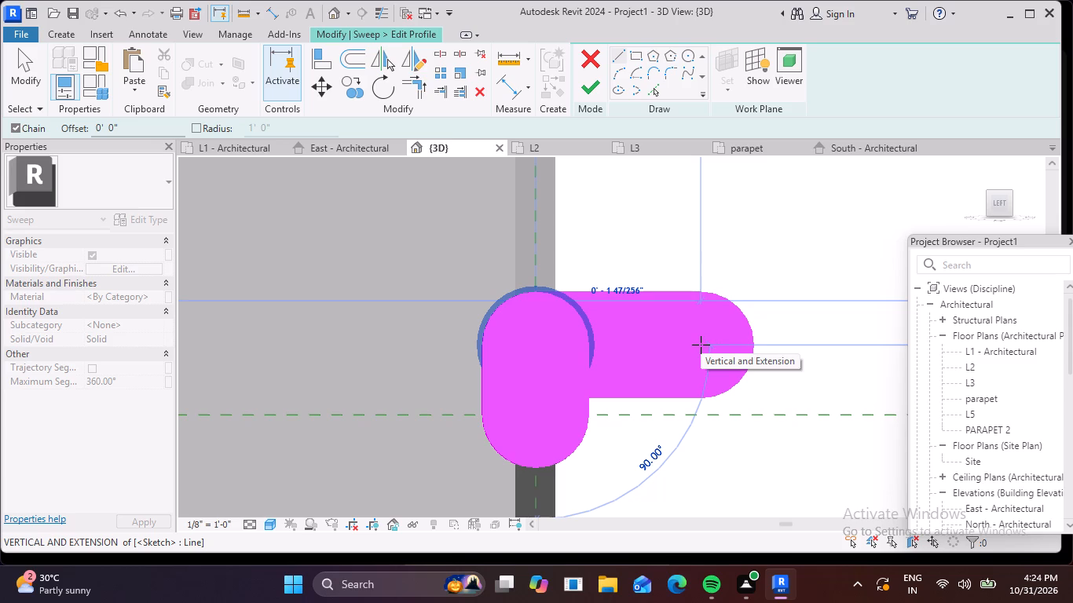
Add a start-end-radius arc above the profile line, spanning about 1" vertically and bulging outward from the wall face.
left_click(620, 76)
scroll(629, 280, "down", 2)
middle_click_drag(634, 286, 569, 407)
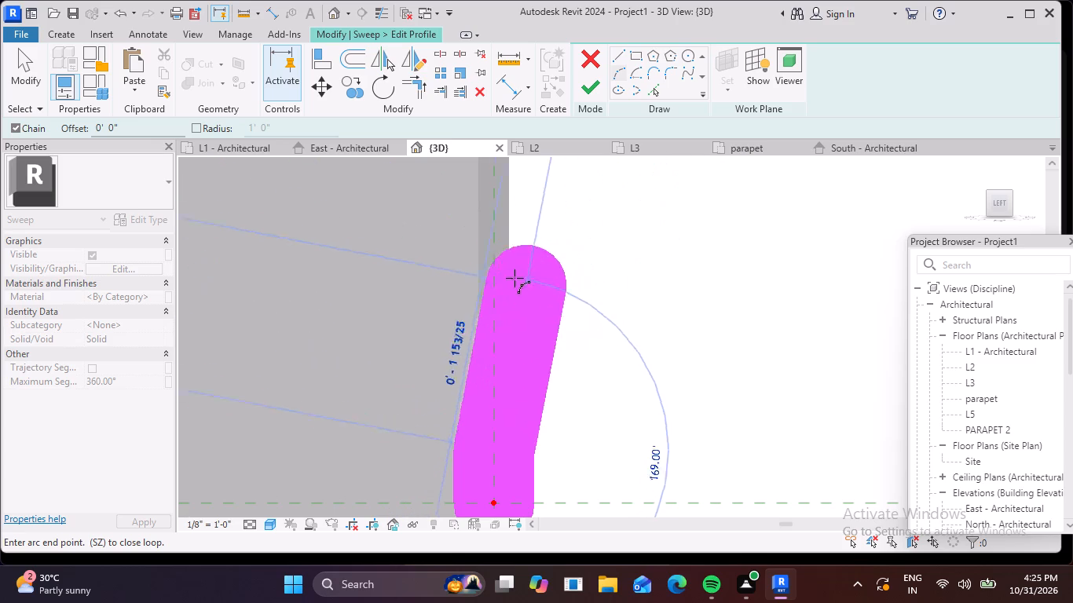
scroll(504, 269, "down", 2)
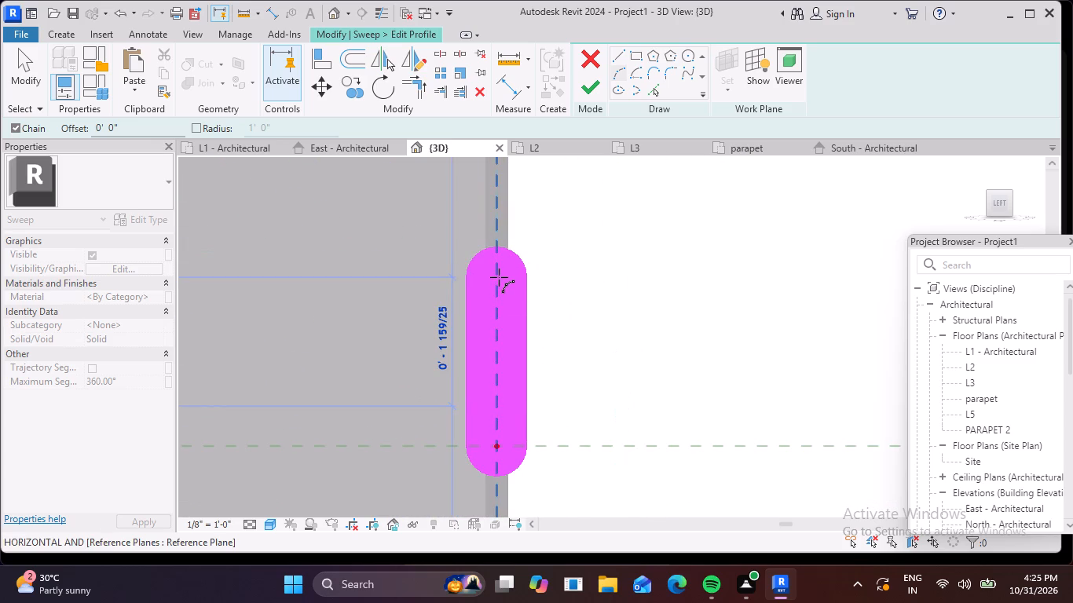
left_click(622, 70)
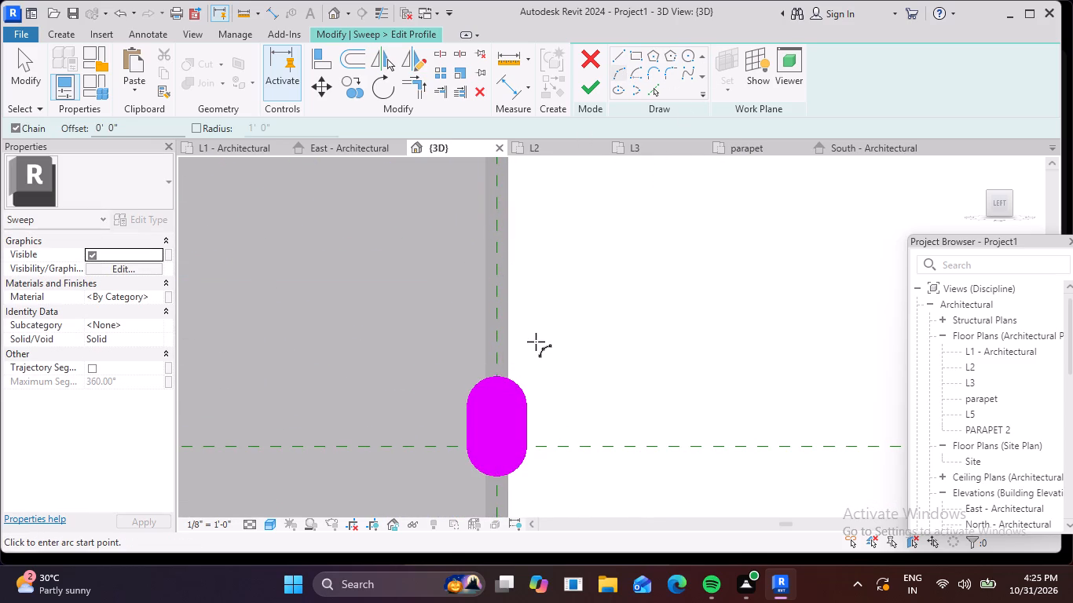
left_click(623, 64)
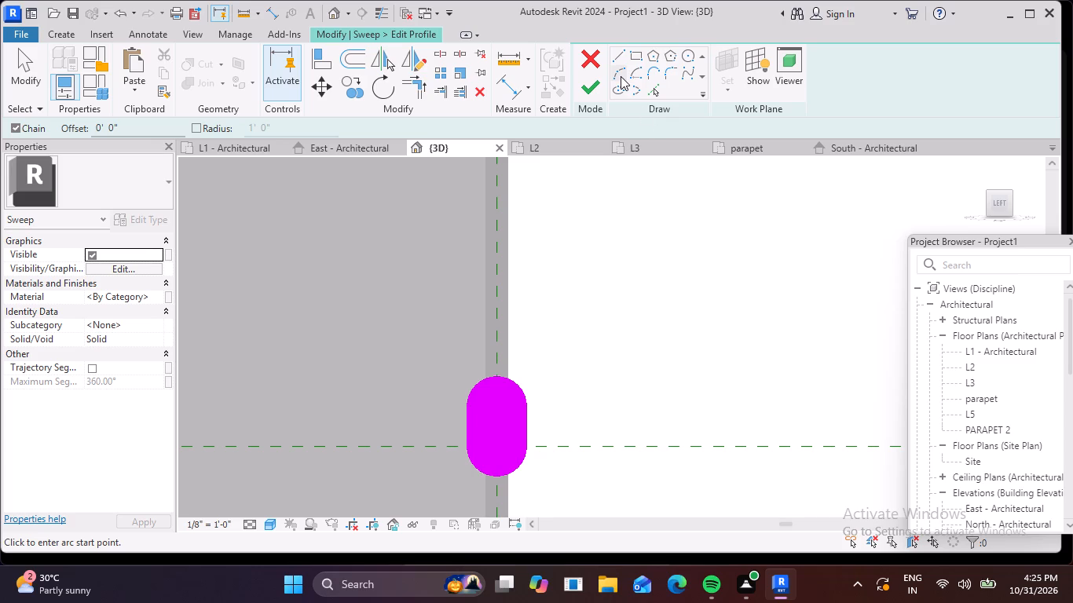
left_click(621, 75)
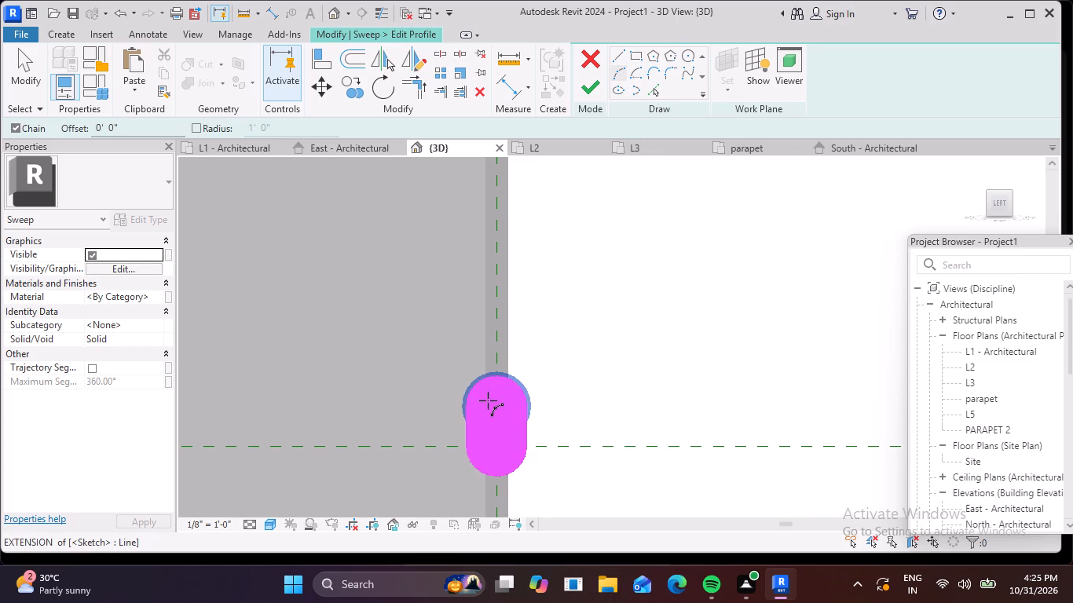
left_click(498, 403)
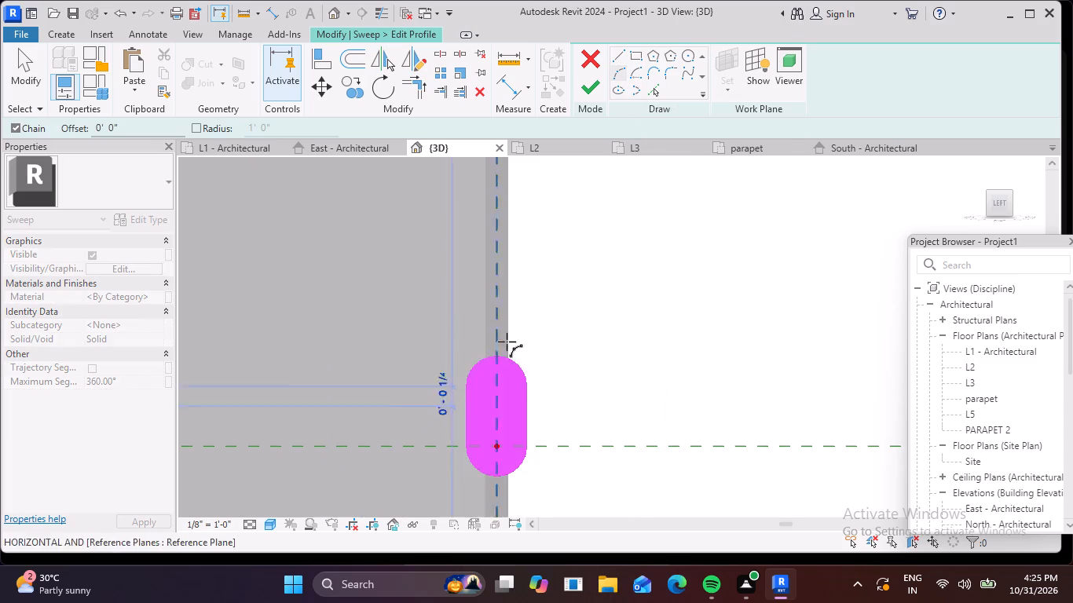
scroll(511, 236, "down", 2)
middle_click_drag(511, 236, 536, 309)
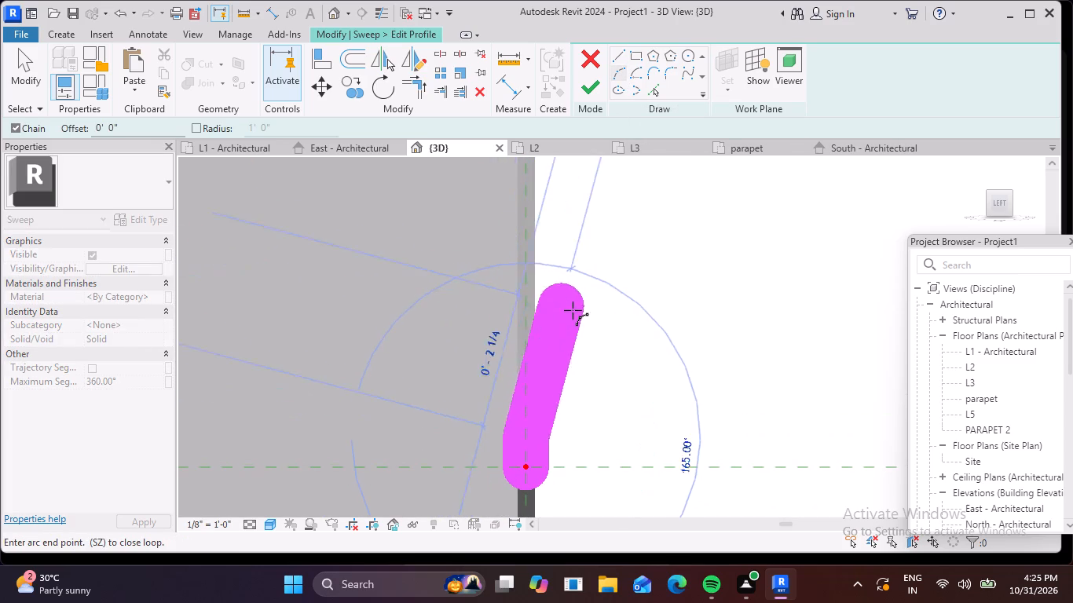
left_click(522, 374)
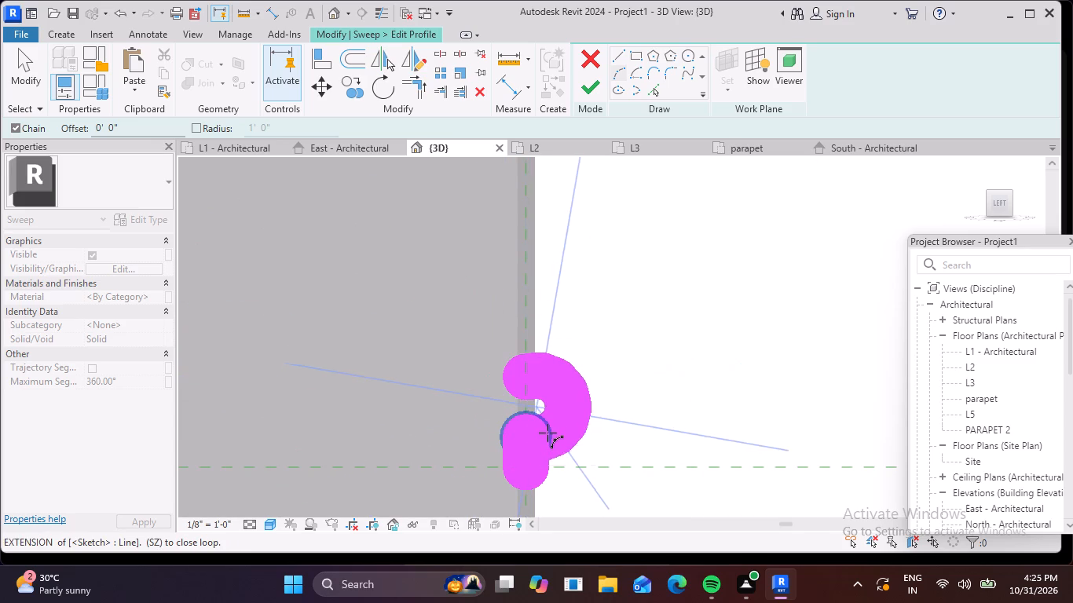
left_click(535, 433)
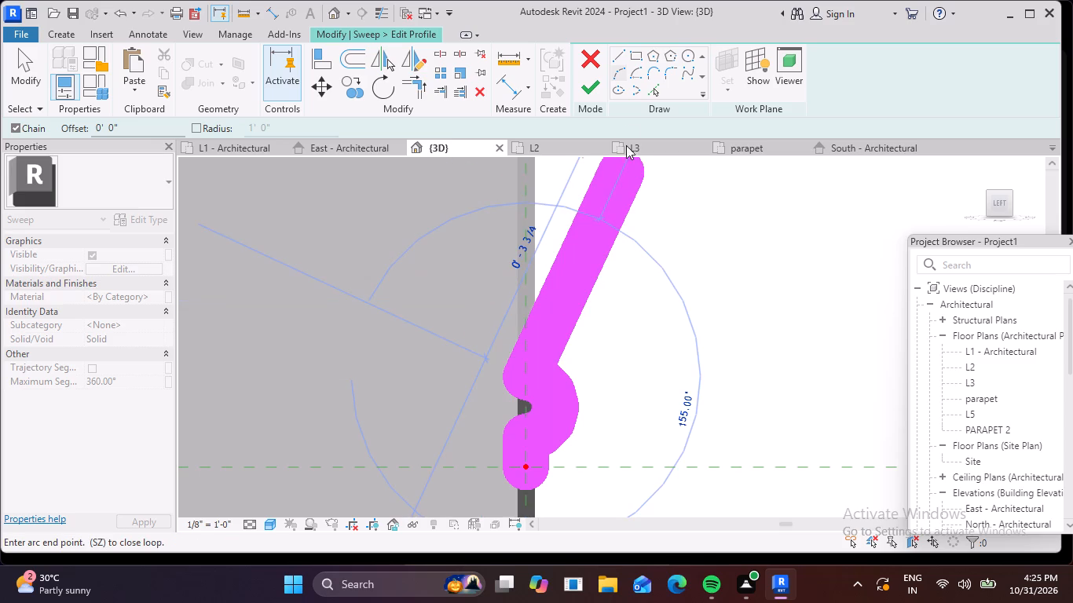
Extend the profile upward with a vertical line about 1" long, followed by a second outward-bulging arc spanning 1".
left_click(618, 51)
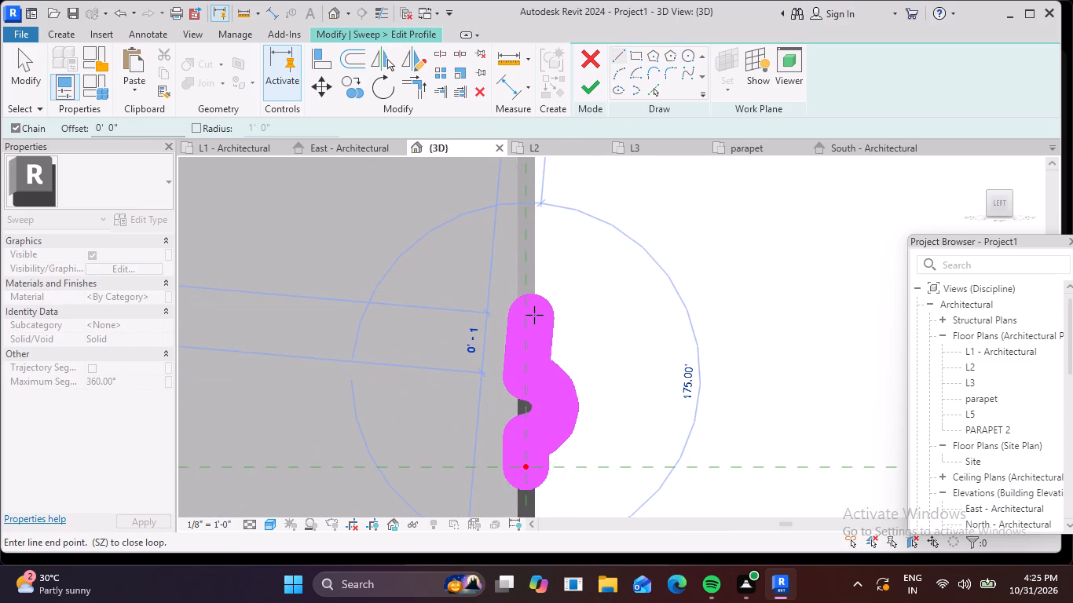
left_click(520, 312)
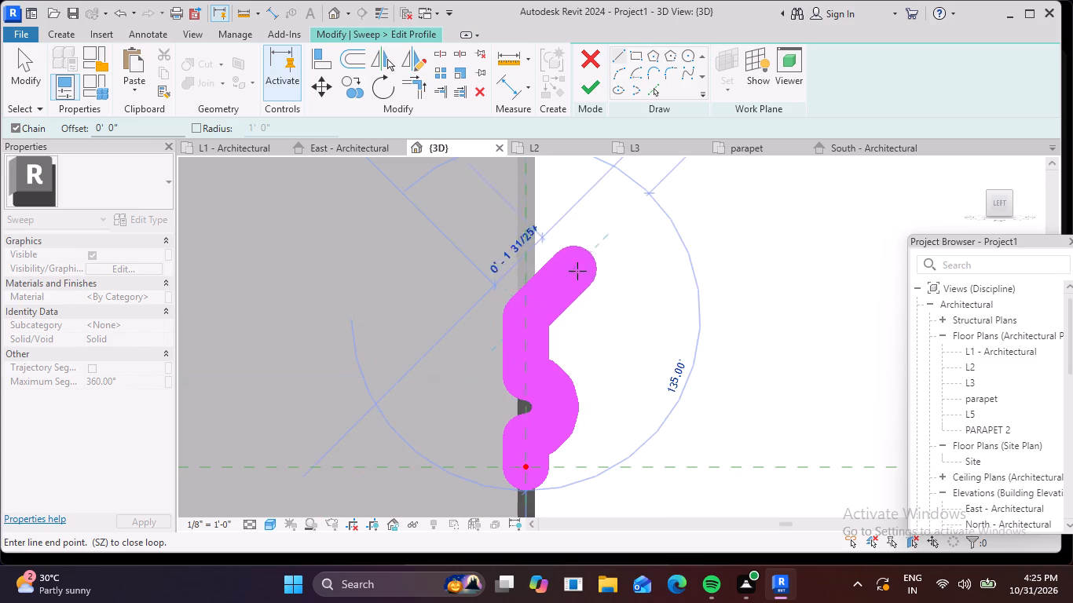
left_click(617, 75)
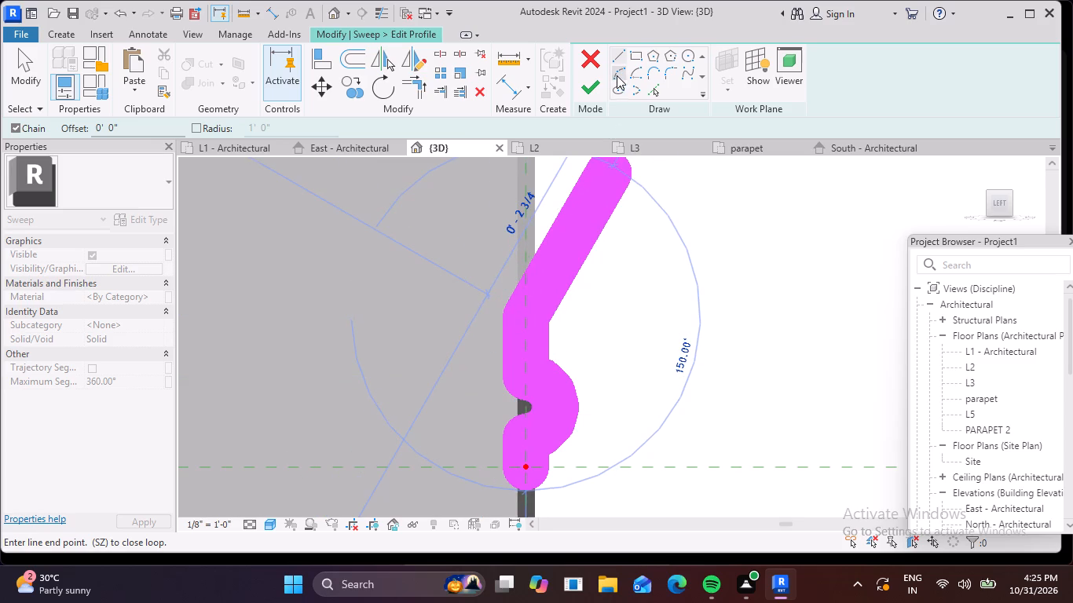
middle_click_drag(563, 193, 533, 309)
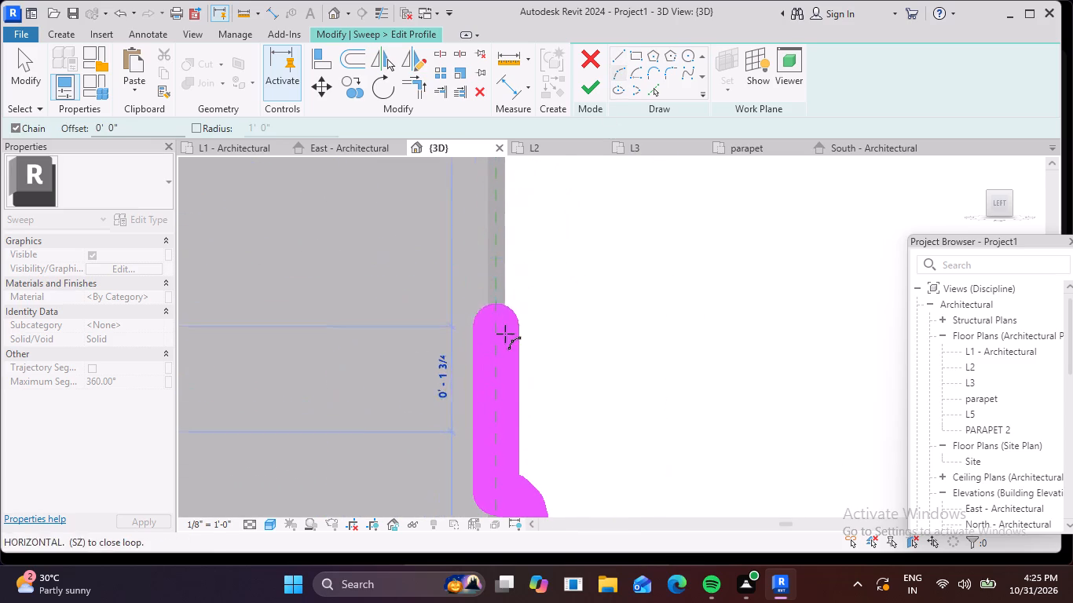
middle_click_drag(497, 375, 482, 319)
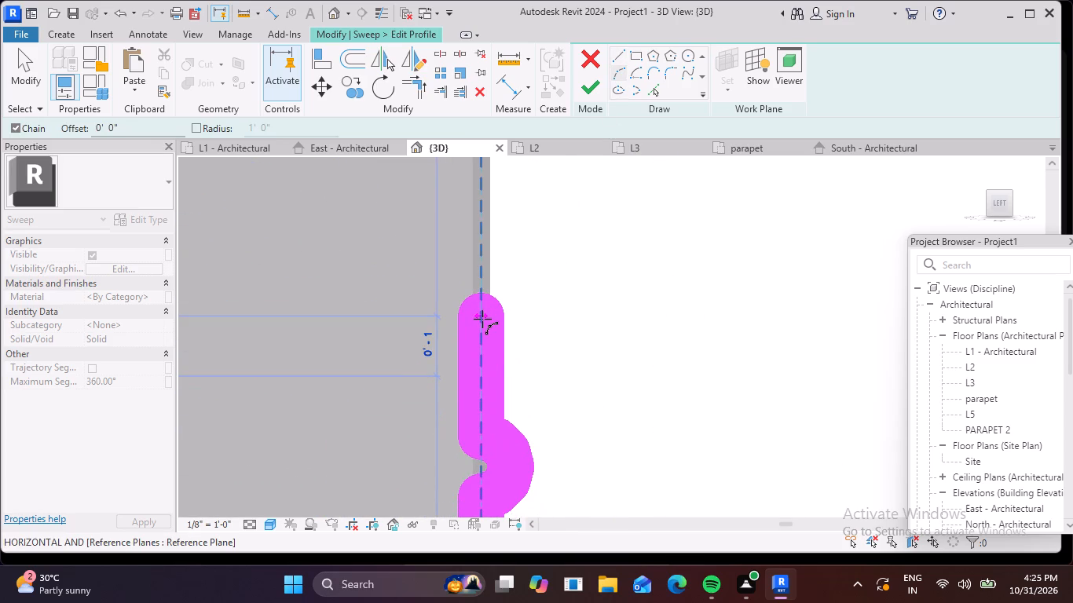
left_click(482, 319)
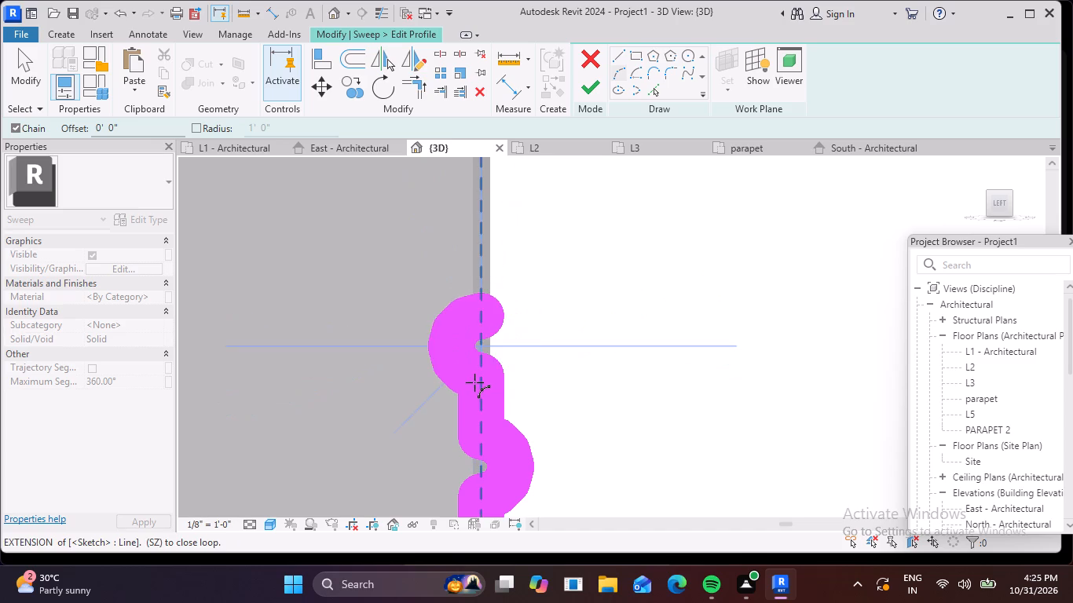
left_click(493, 382)
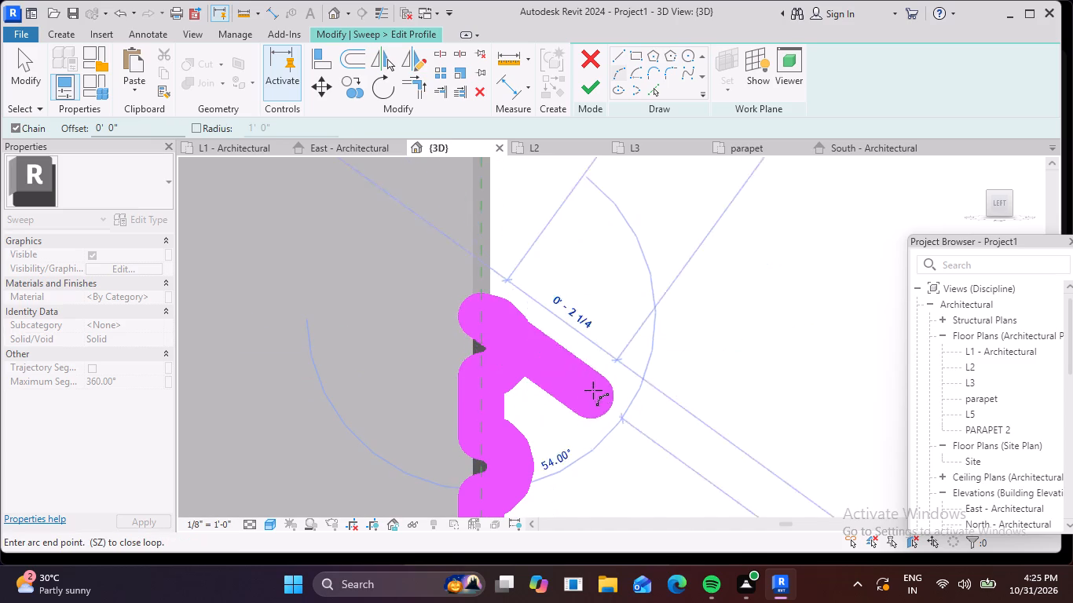
key("Escape")
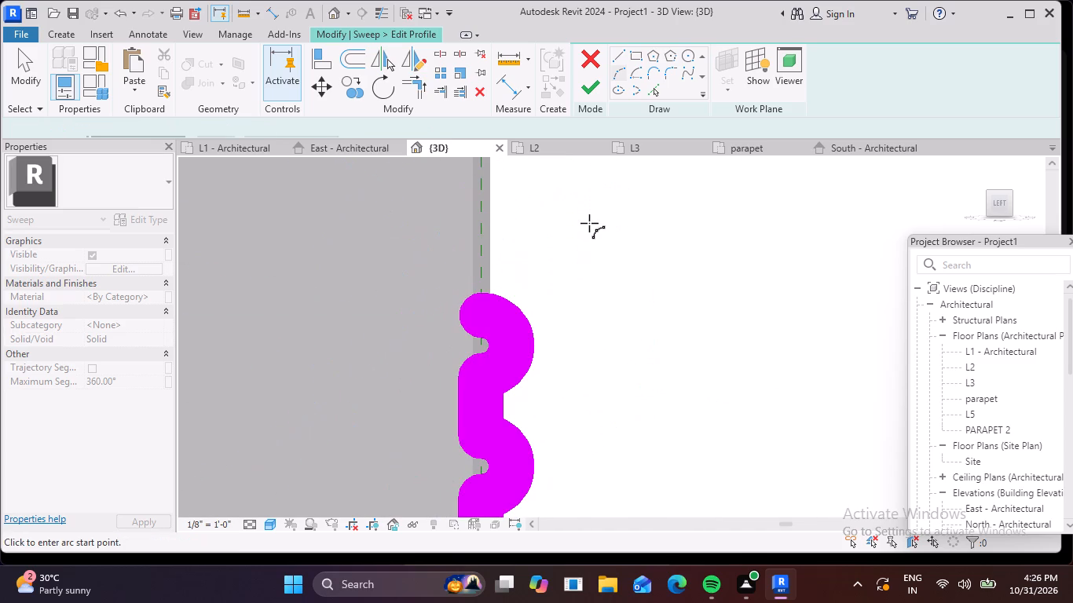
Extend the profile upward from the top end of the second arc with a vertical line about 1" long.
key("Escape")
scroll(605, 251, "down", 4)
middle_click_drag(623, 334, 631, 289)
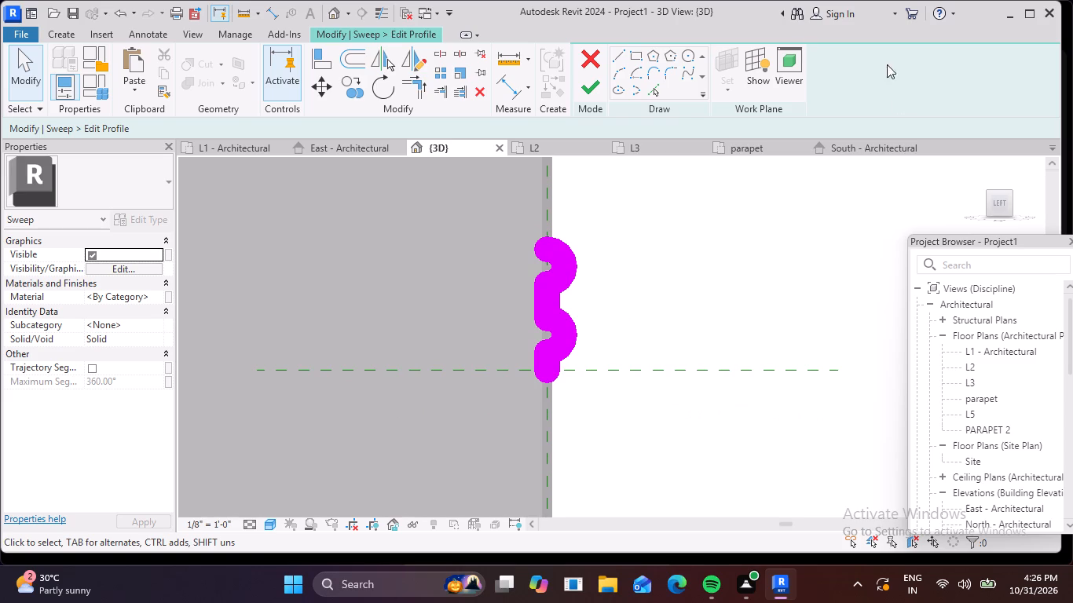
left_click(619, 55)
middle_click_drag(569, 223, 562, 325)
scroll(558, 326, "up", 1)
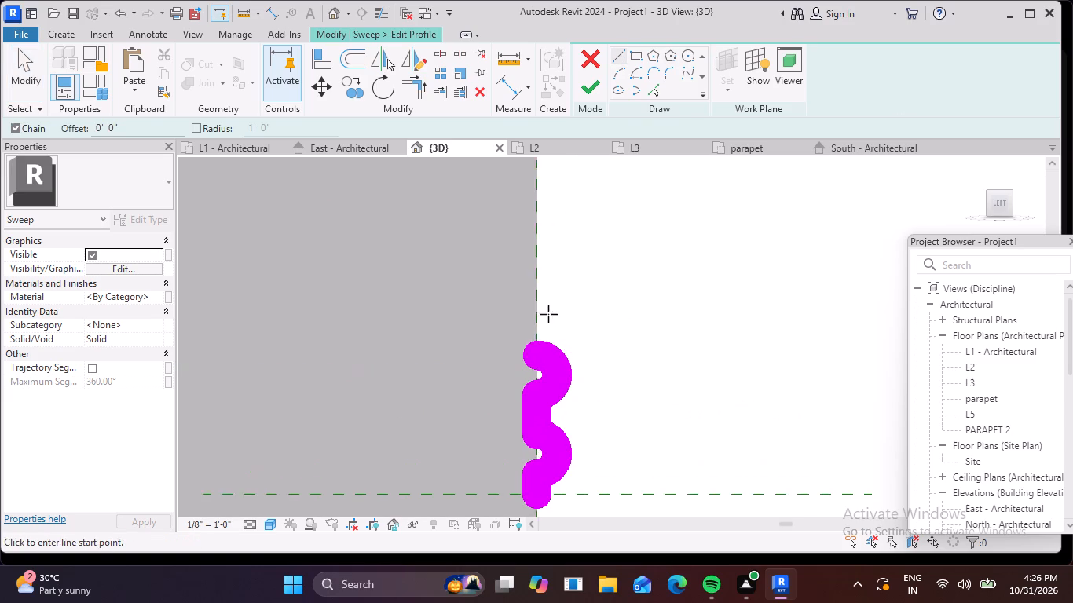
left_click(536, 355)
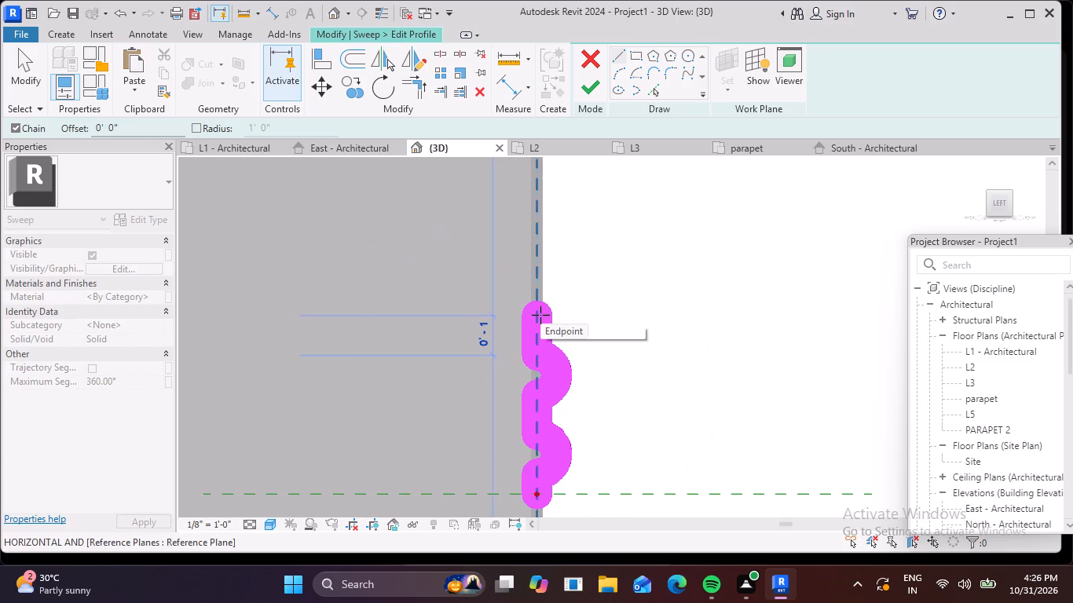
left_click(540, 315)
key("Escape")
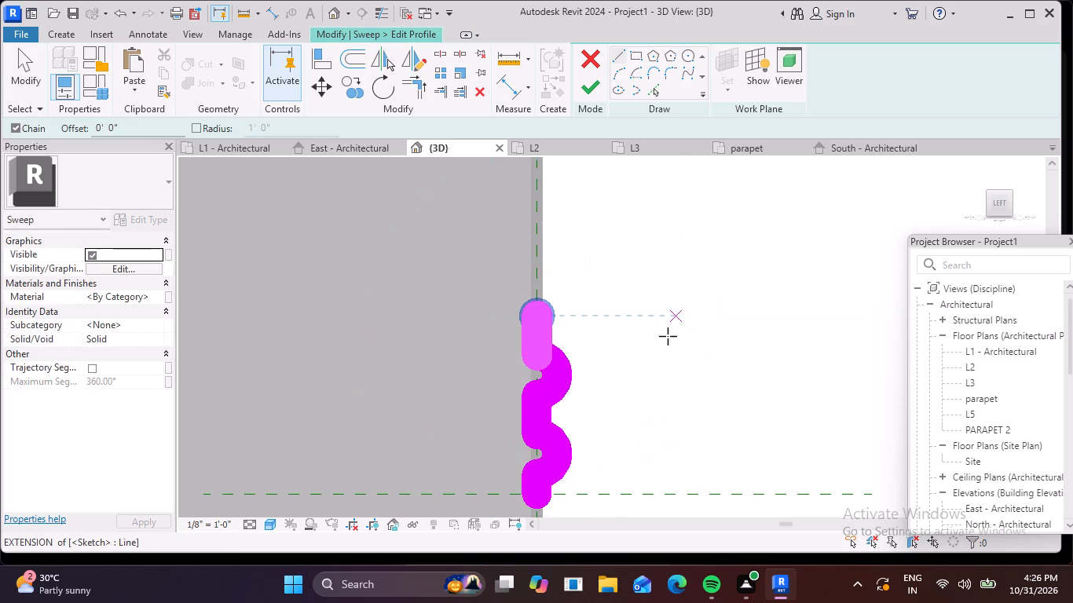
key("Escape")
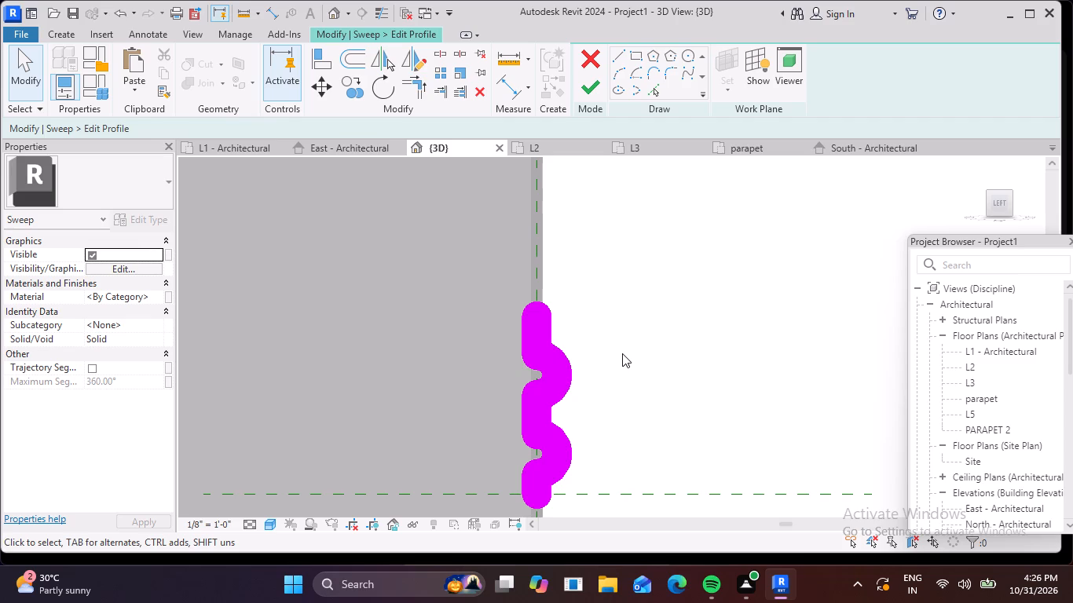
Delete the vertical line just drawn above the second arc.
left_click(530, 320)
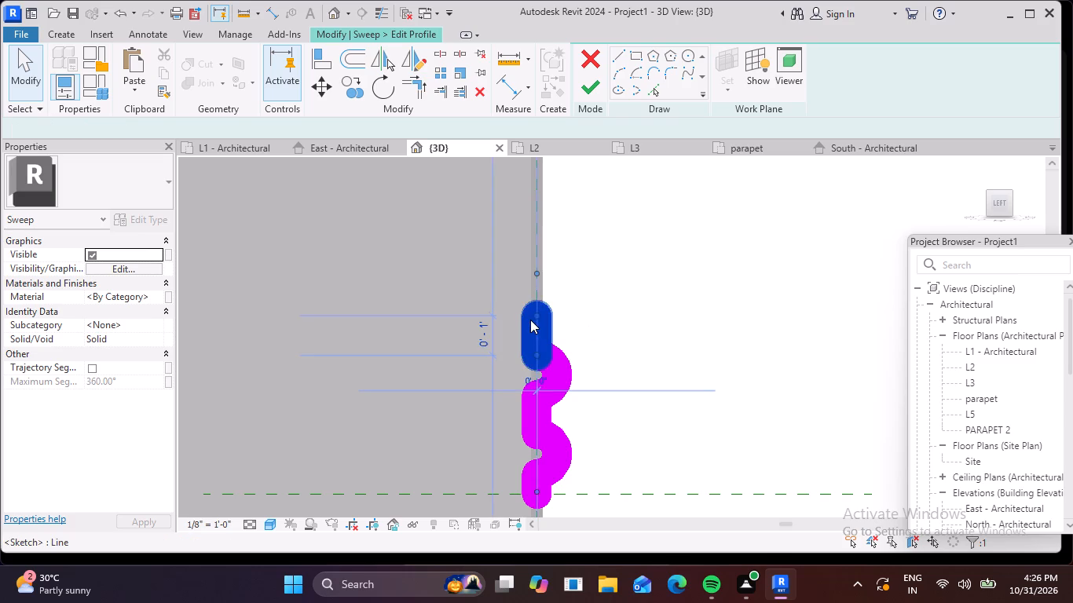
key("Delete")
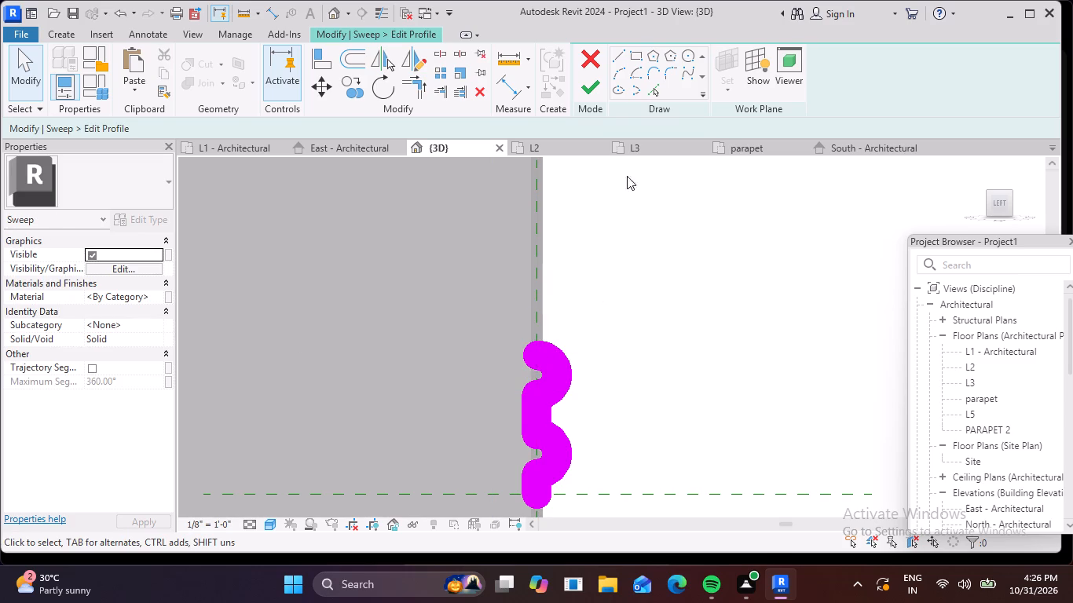
Draw a vertical line about 1/2" long upward from the top end of the second arc.
left_click(617, 54)
scroll(561, 330, "up", 4)
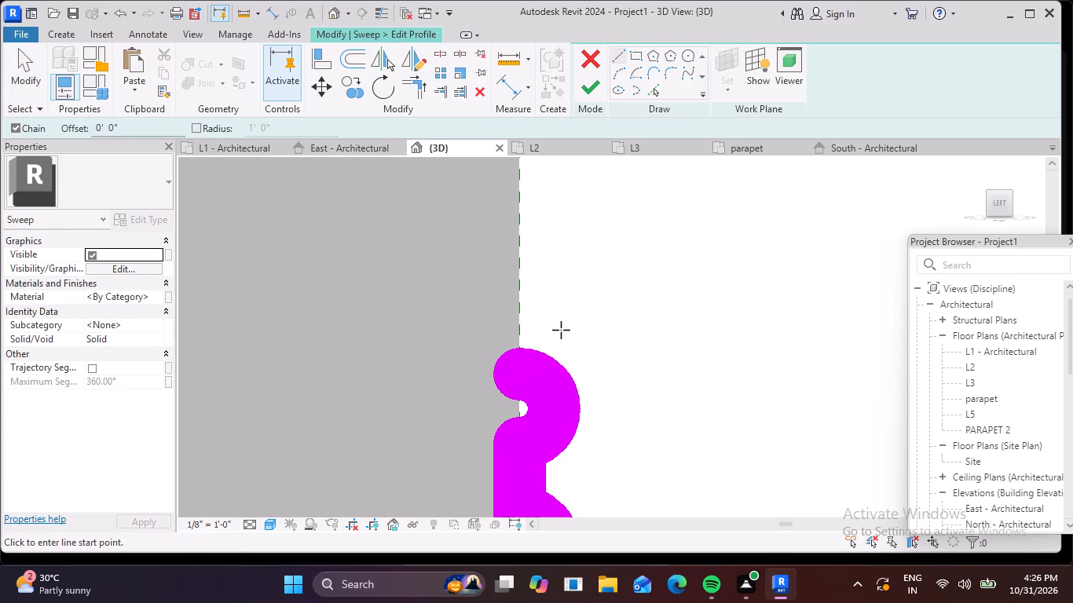
left_click(522, 374)
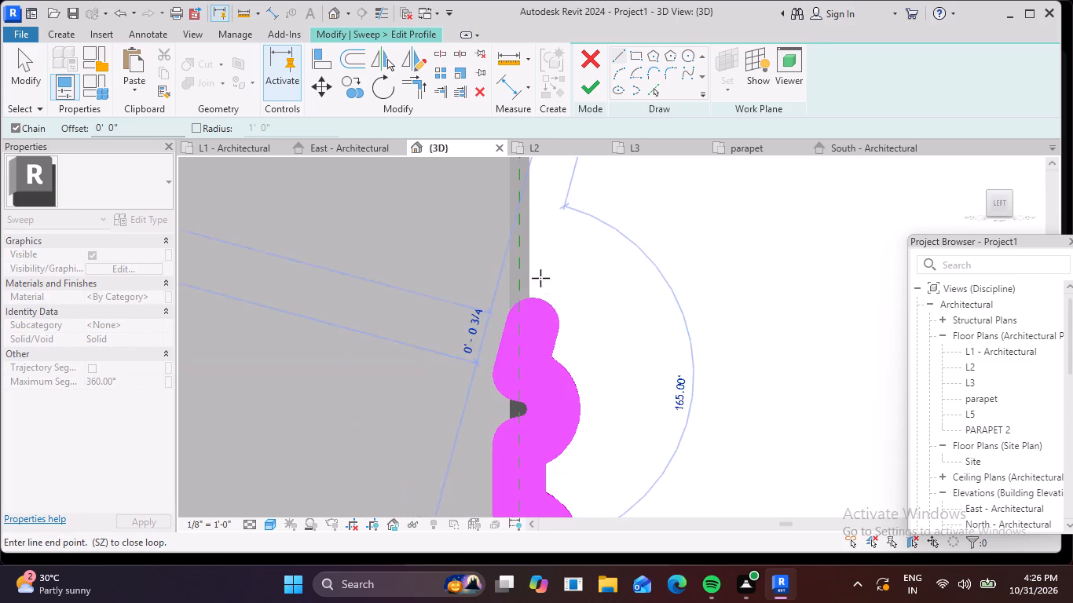
left_click(519, 337)
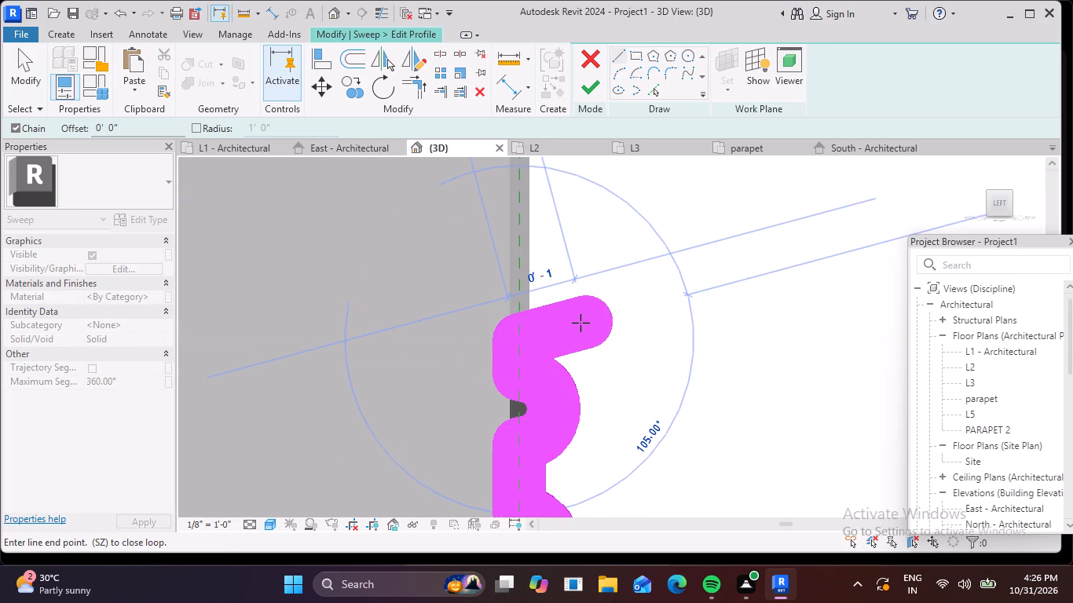
key("Escape")
Move the whole five-segment profile chain horizontally outward from the wall face by about 3/4", starting from its bottom endpoint.
scroll(580, 323, "down", 4)
middle_click_drag(592, 331, 559, 242)
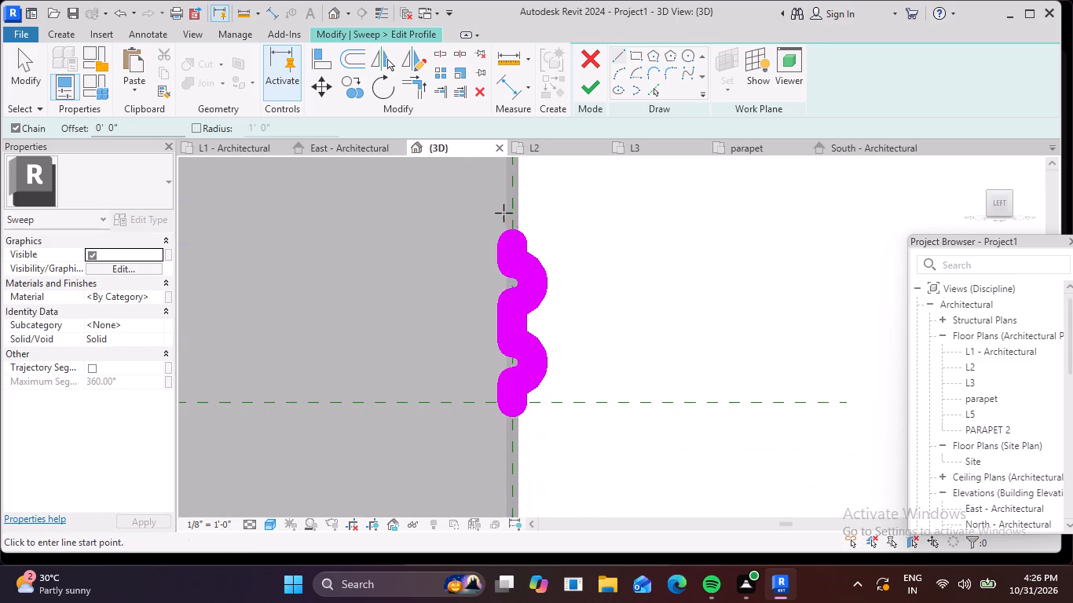
left_click_drag(449, 200, 521, 254)
key("Escape")
key("Escape")
left_click_drag(448, 188, 641, 473)
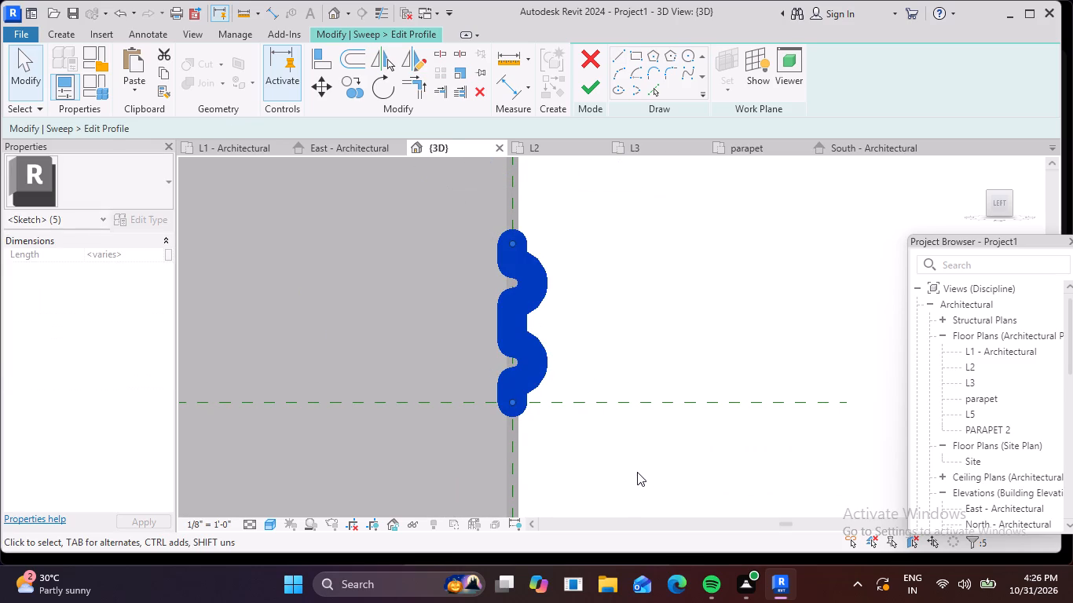
left_click(320, 93)
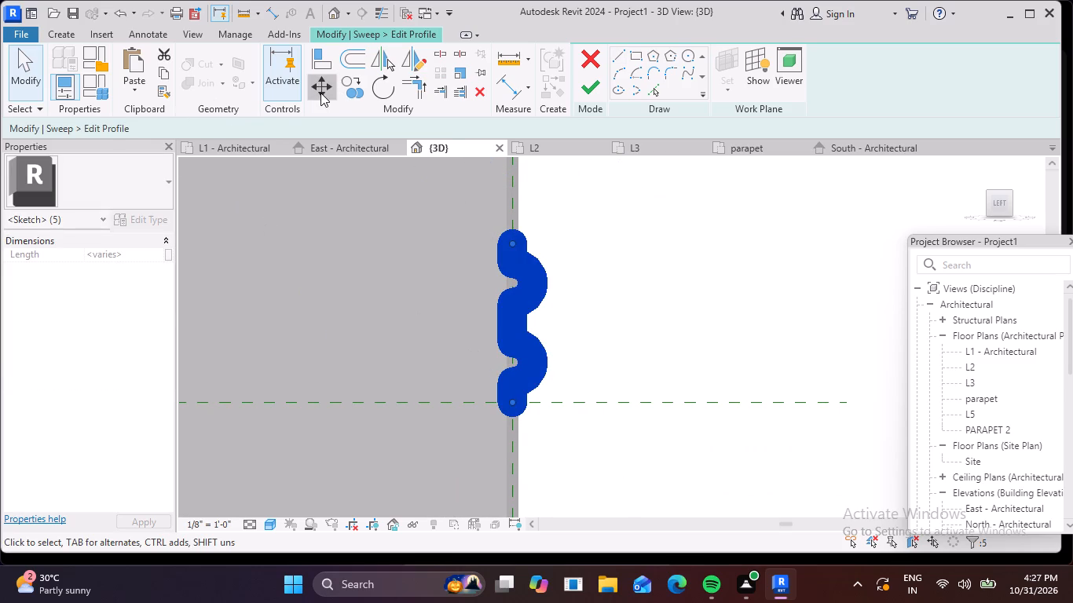
scroll(550, 450, "up", 4)
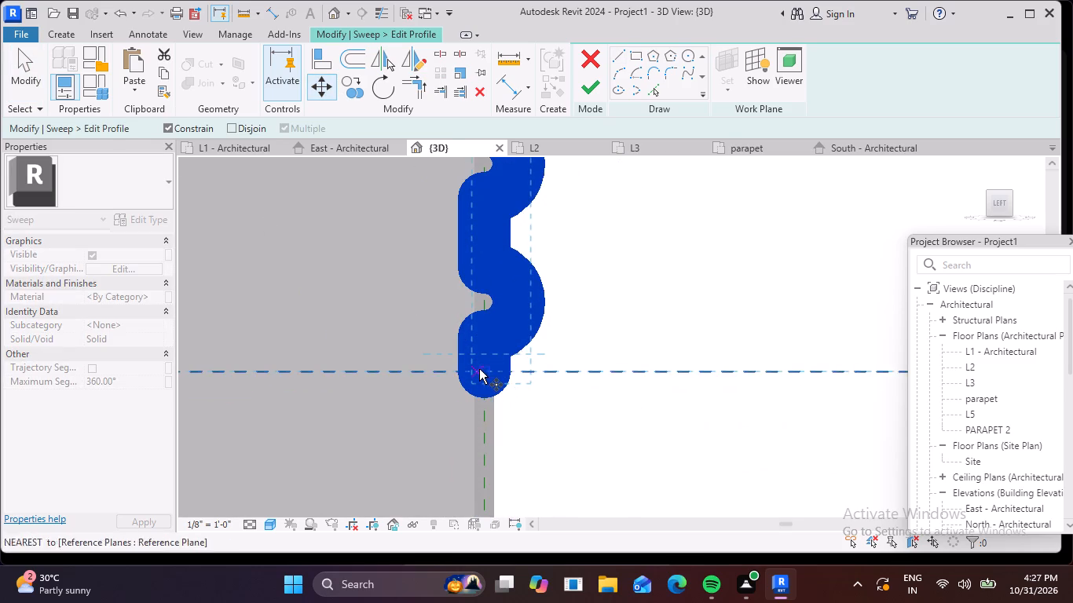
left_click(482, 371)
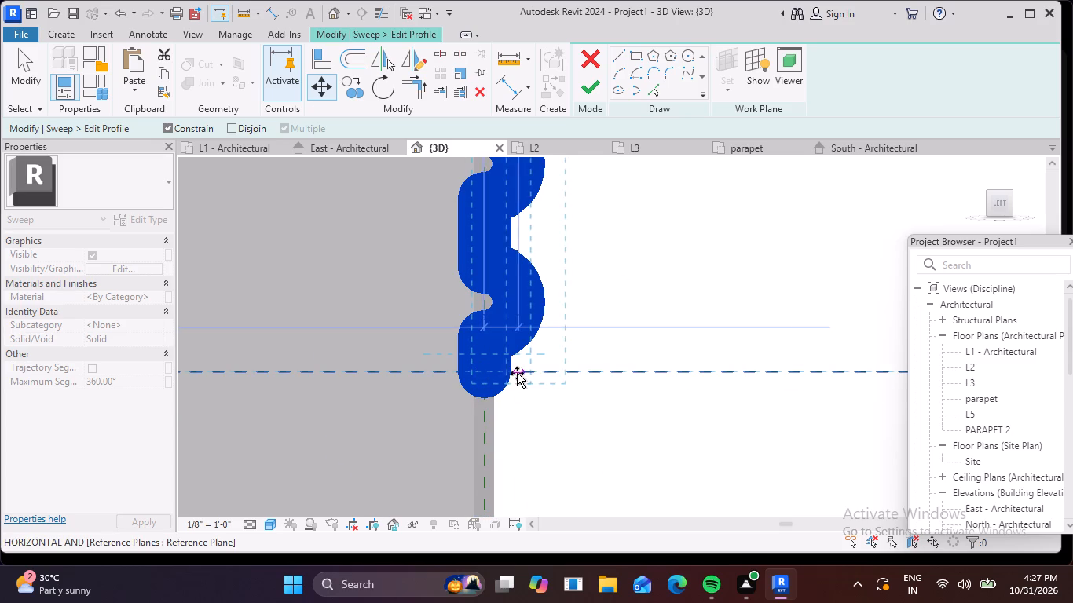
scroll(529, 373, "down", 4)
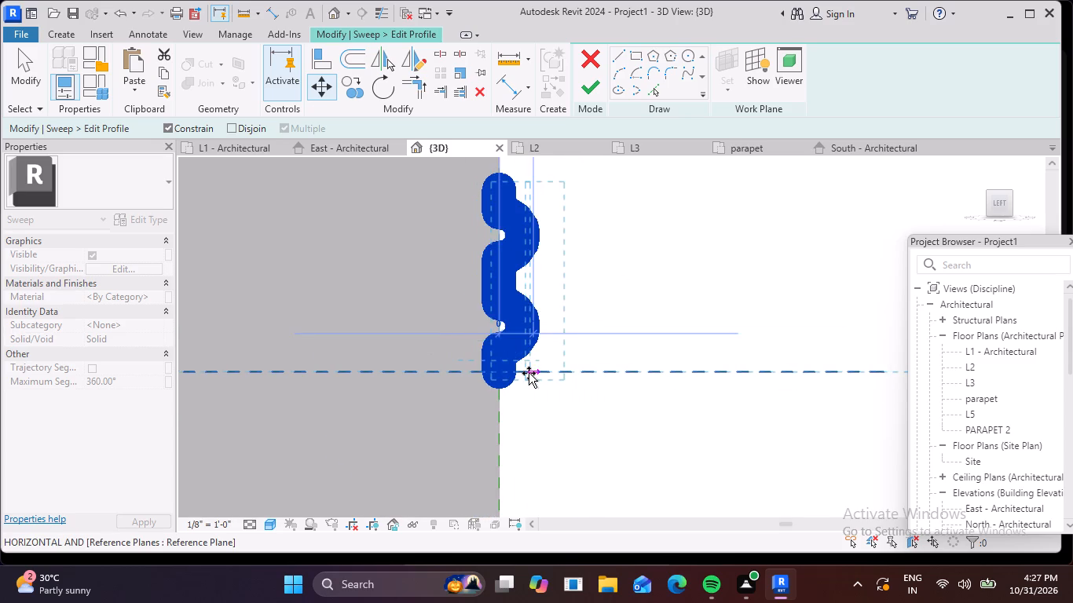
scroll(525, 377, "up", 5)
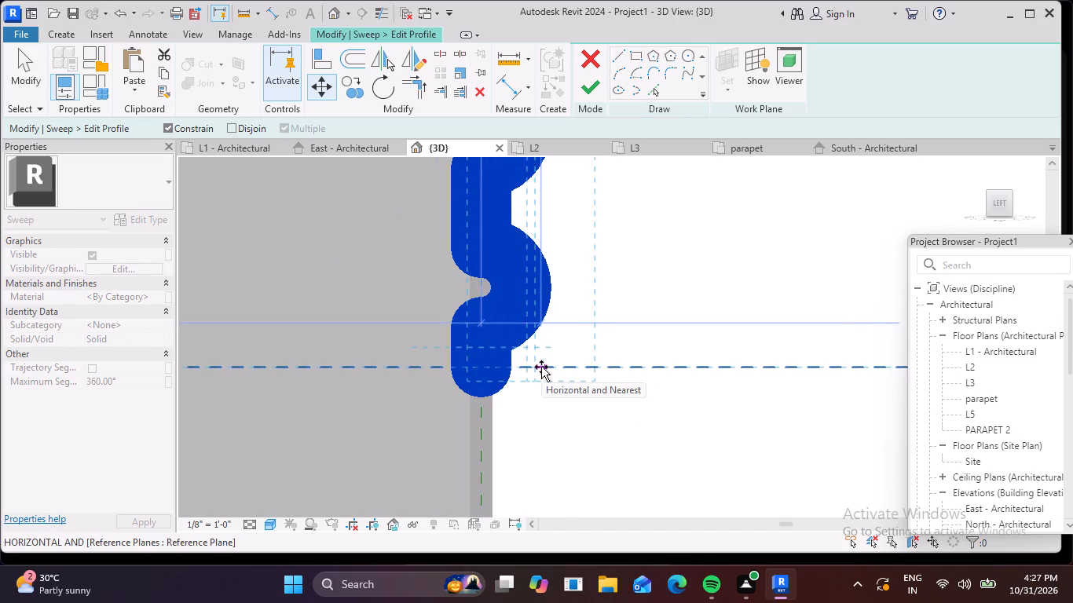
scroll(533, 367, "down", 1)
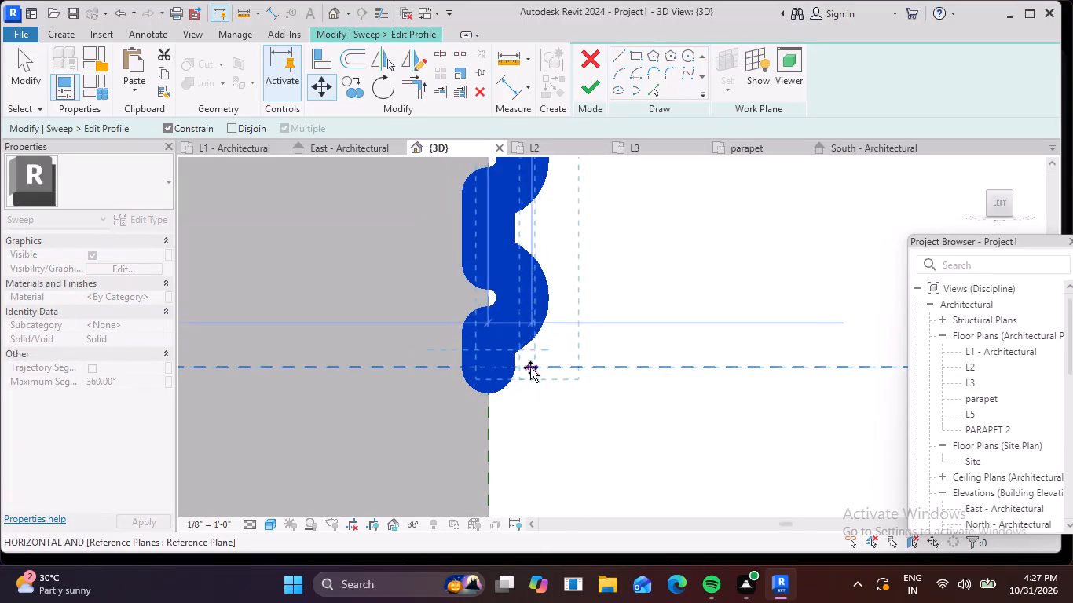
scroll(506, 367, "down", 12)
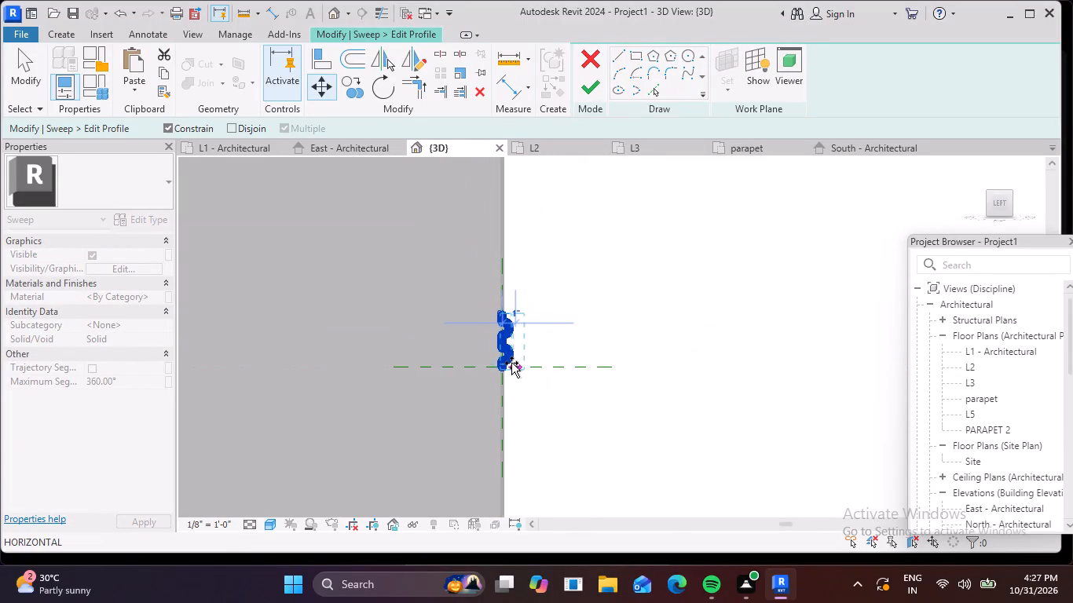
scroll(507, 364, "up", 4)
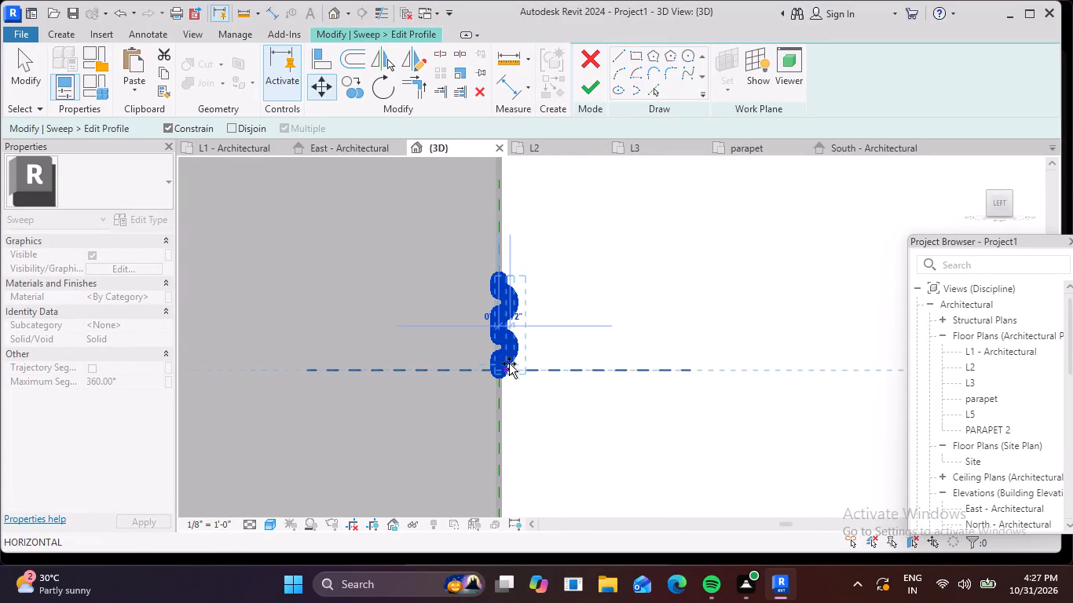
scroll(518, 368, "up", 4)
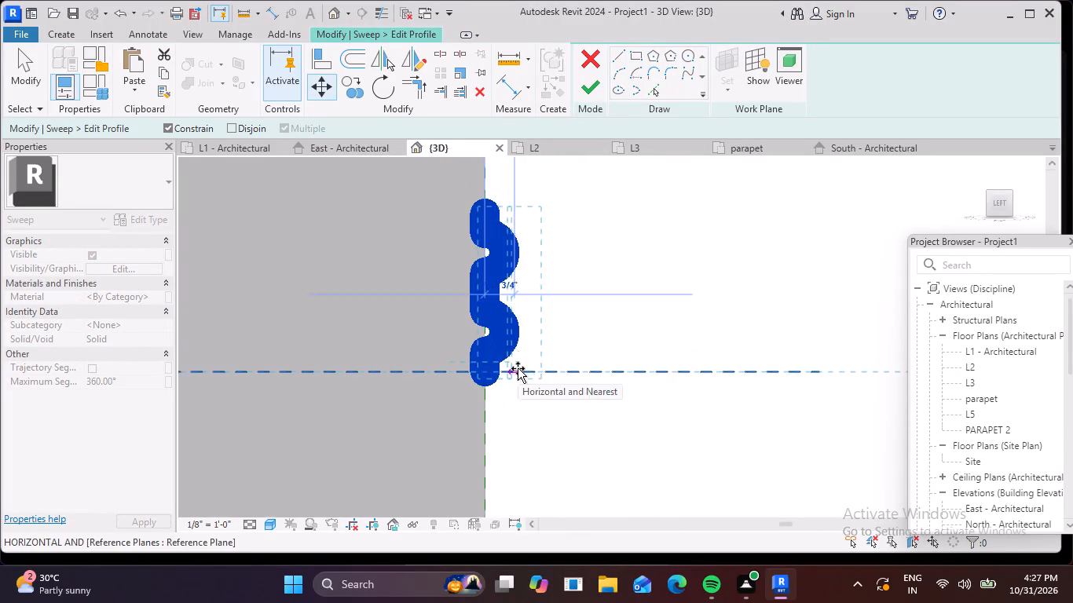
scroll(518, 368, "up", 1)
scroll(504, 367, "down", 2)
middle_click_drag(504, 367, 494, 403)
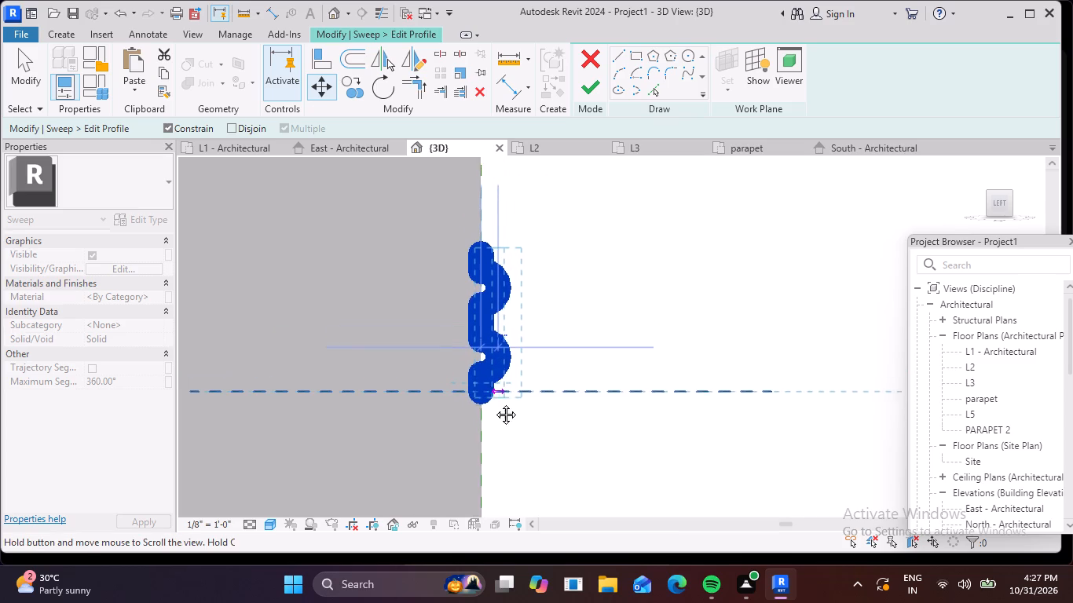
middle_click_drag(494, 403, 486, 419)
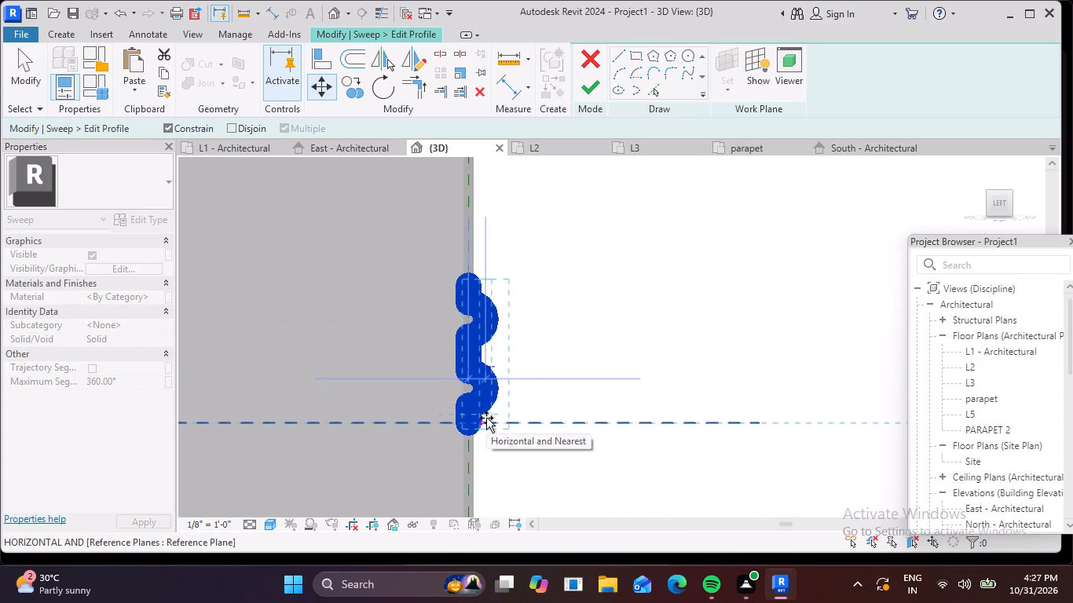
scroll(486, 418, "up", 3)
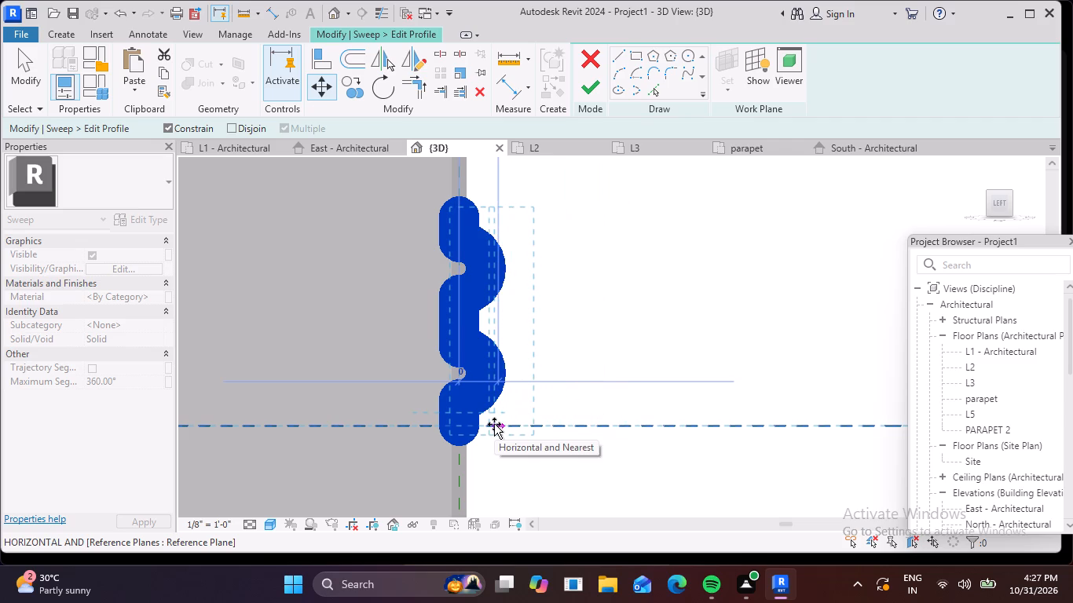
scroll(488, 423, "up", 2)
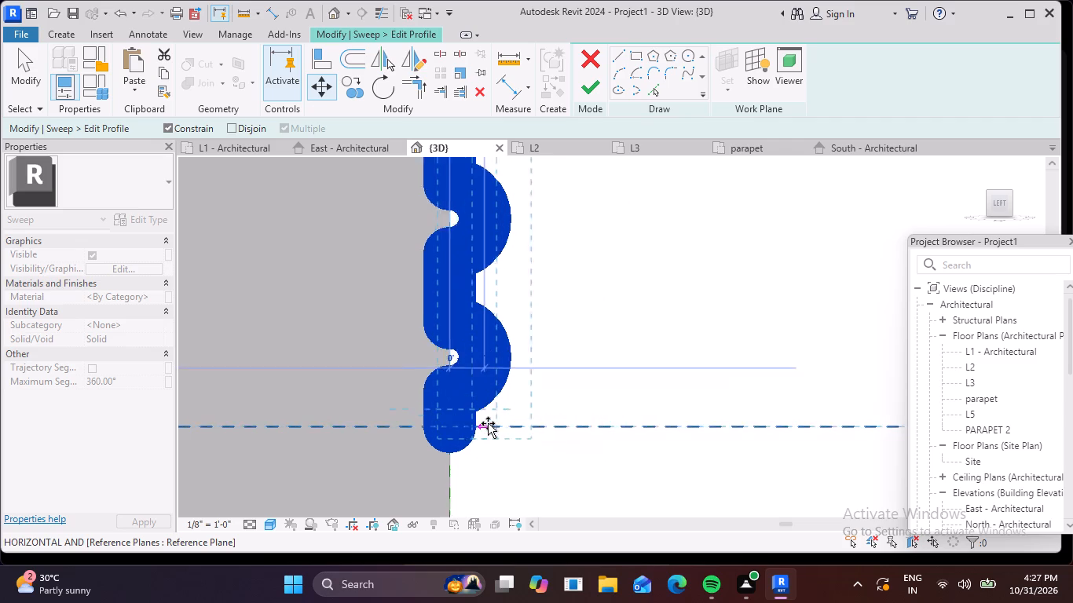
scroll(488, 423, "up", 3)
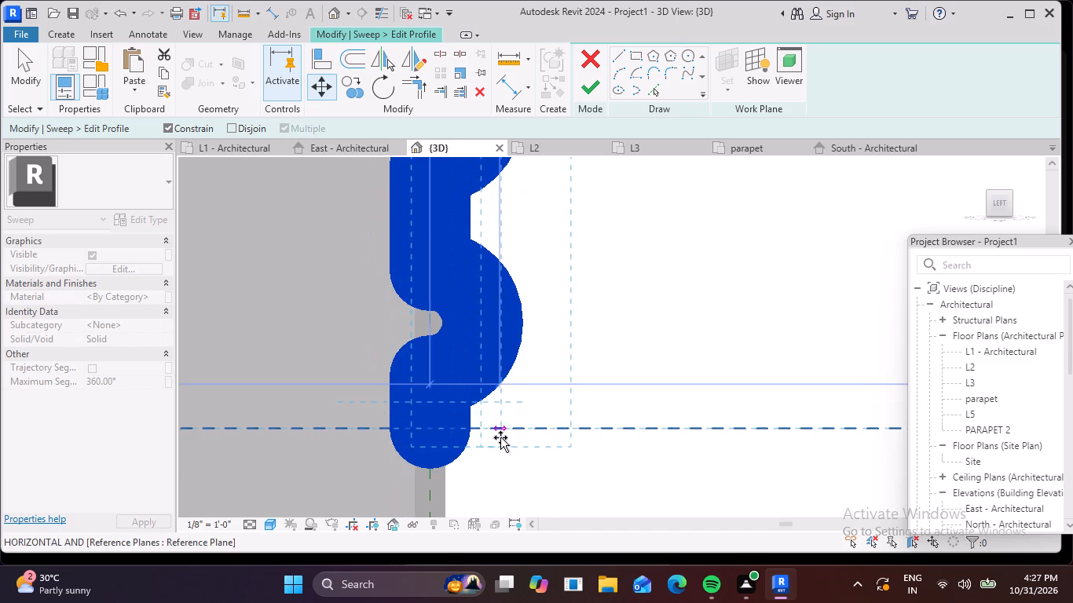
left_click(507, 437)
scroll(526, 463, "down", 4)
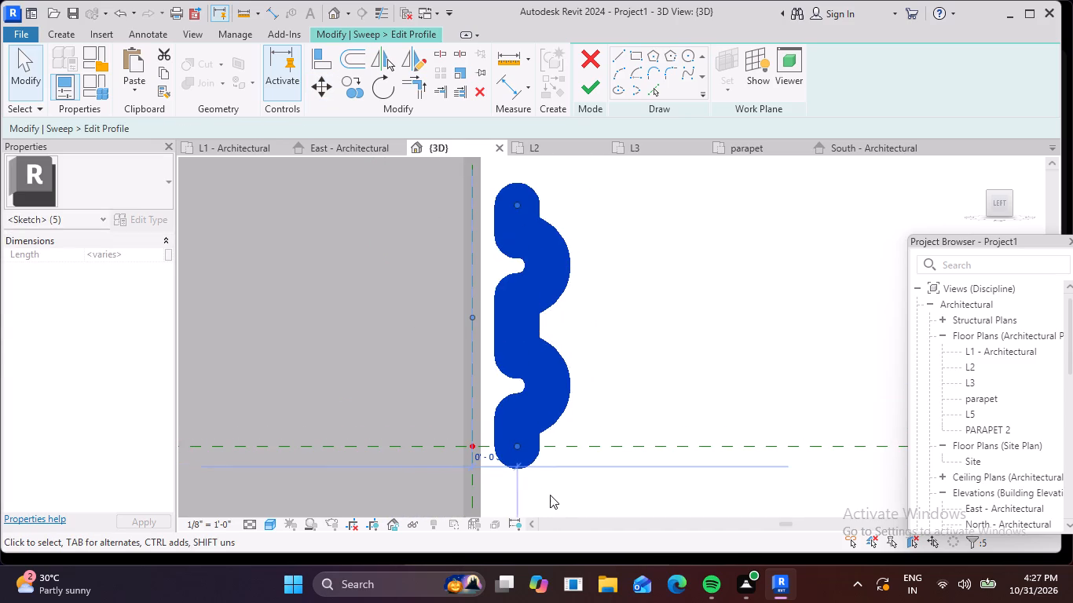
key("Escape")
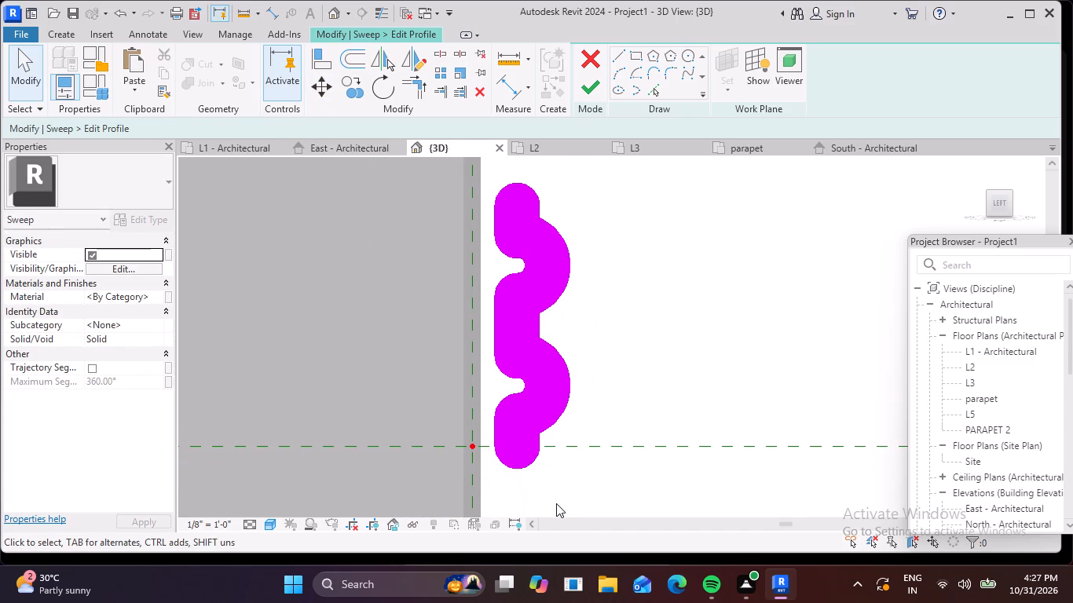
Close the profile along the vertical reference plane with horizontal lines at top and bottom and a vertical back line about 4 1/4" long.
type("l")
key("space")
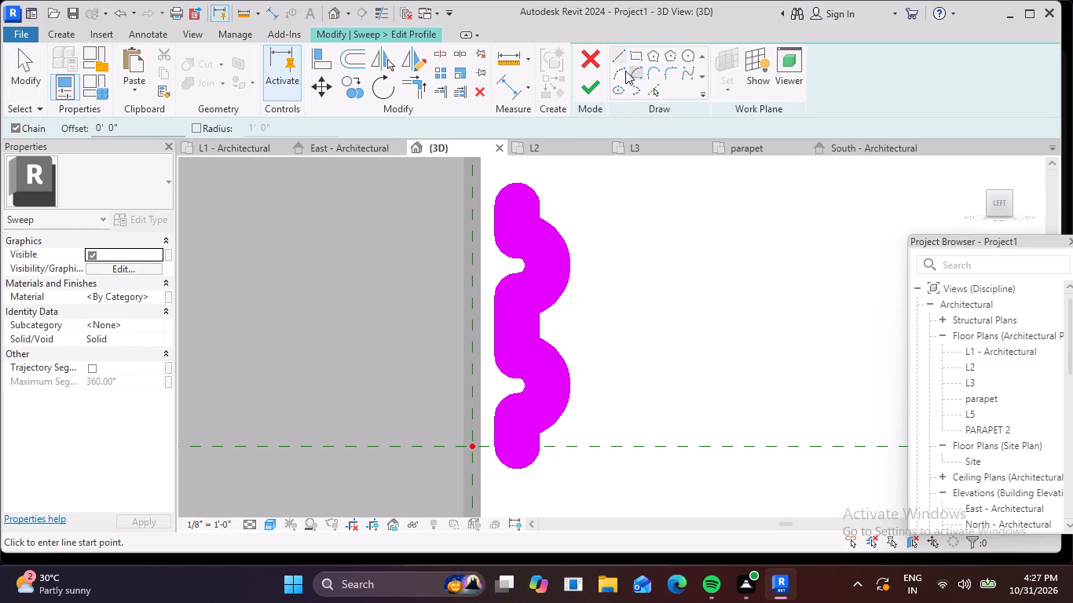
left_click(618, 56)
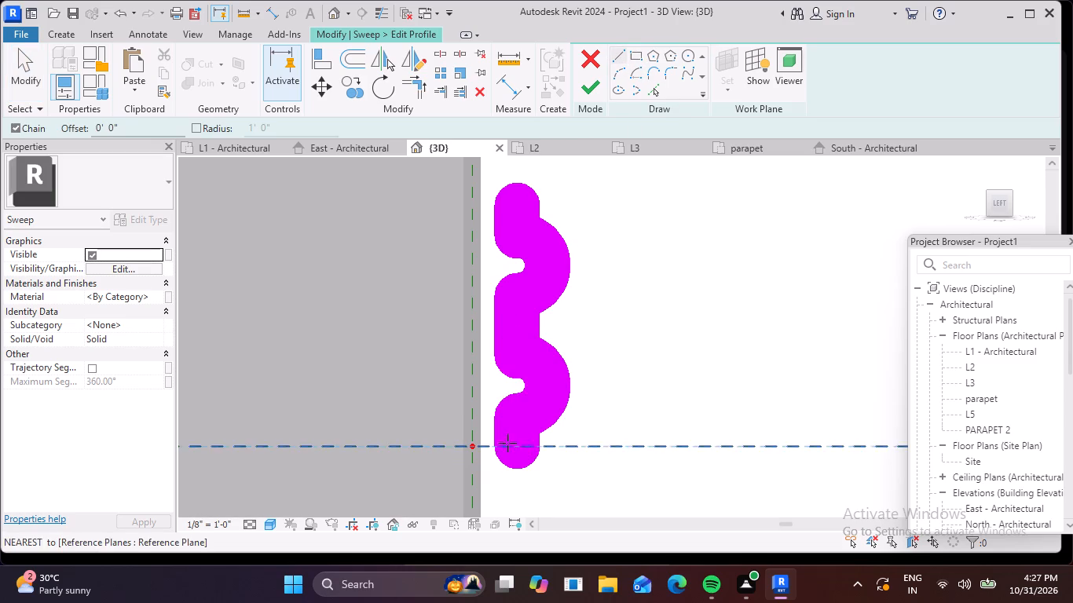
left_click(517, 190)
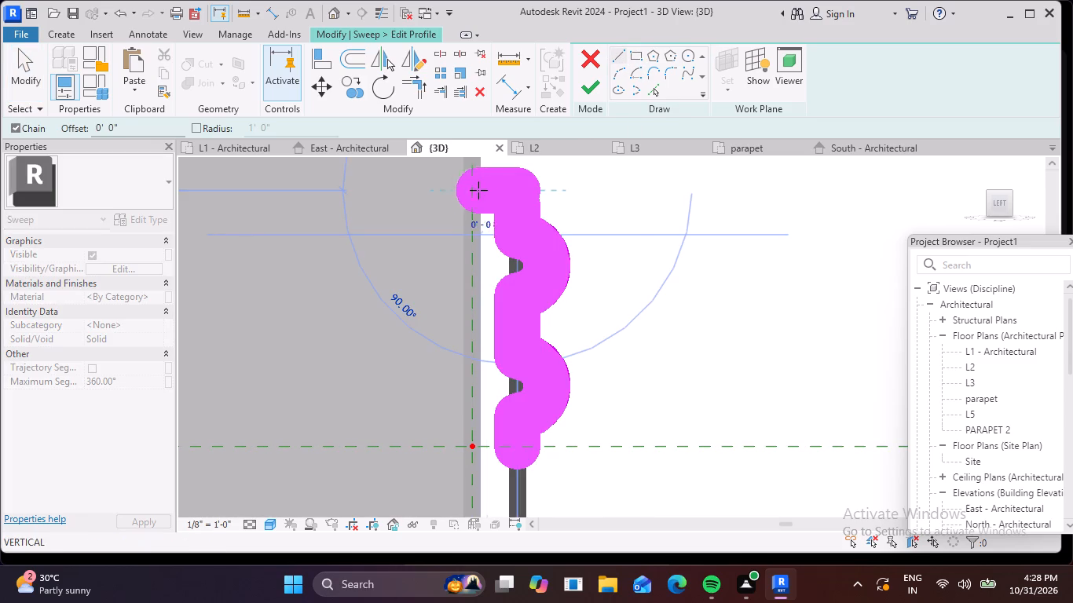
left_click(468, 190)
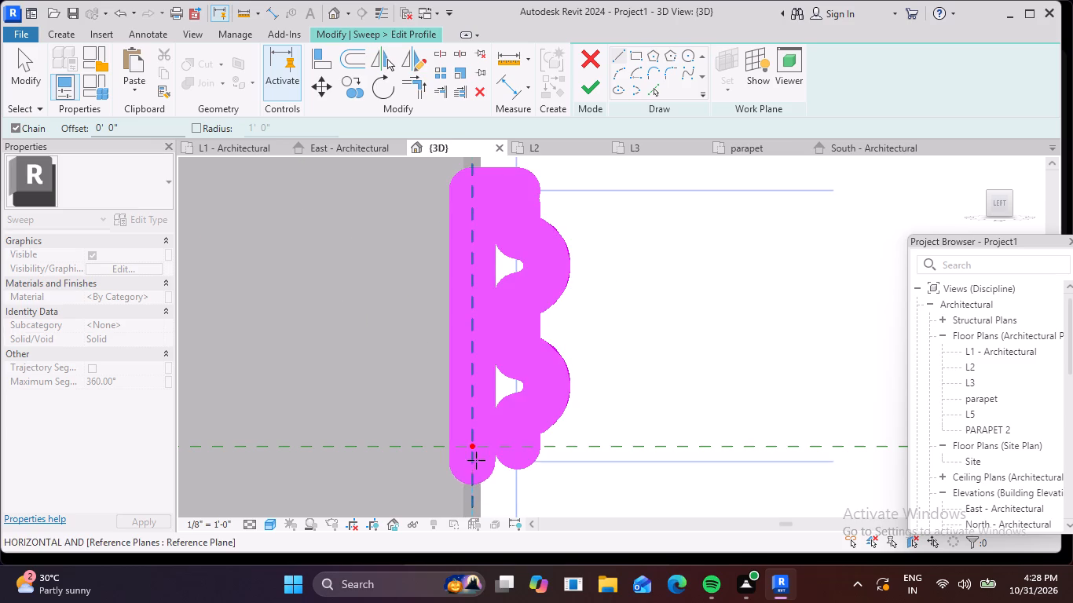
left_click(467, 446)
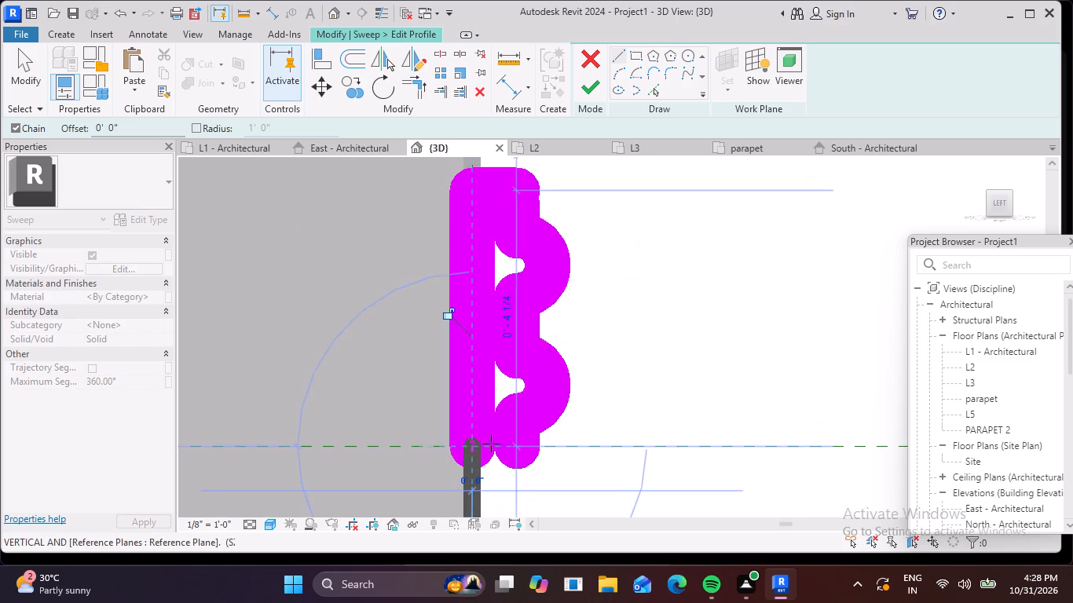
left_click(519, 448)
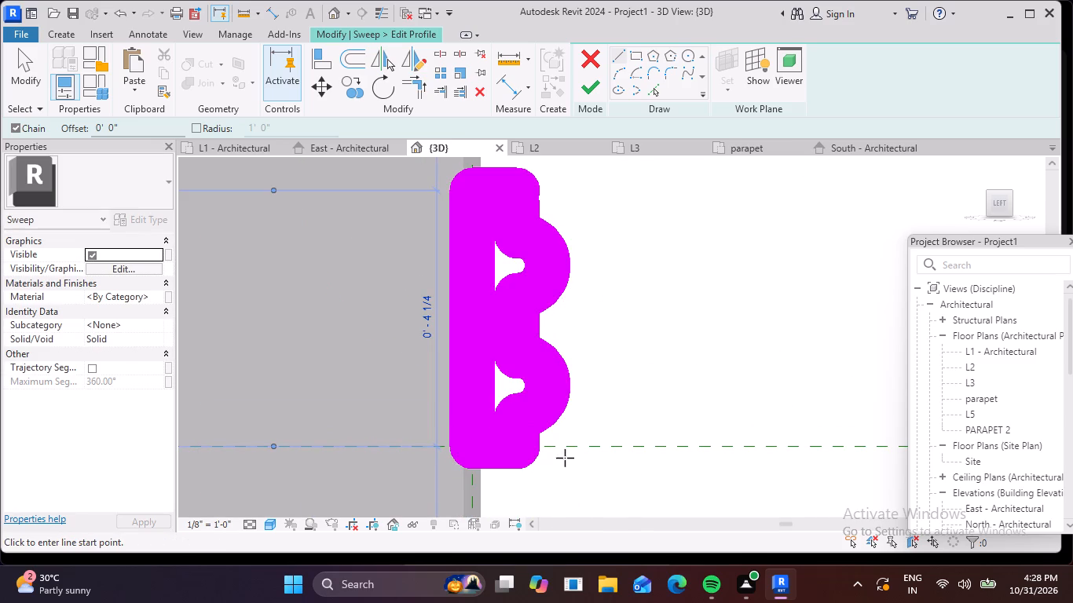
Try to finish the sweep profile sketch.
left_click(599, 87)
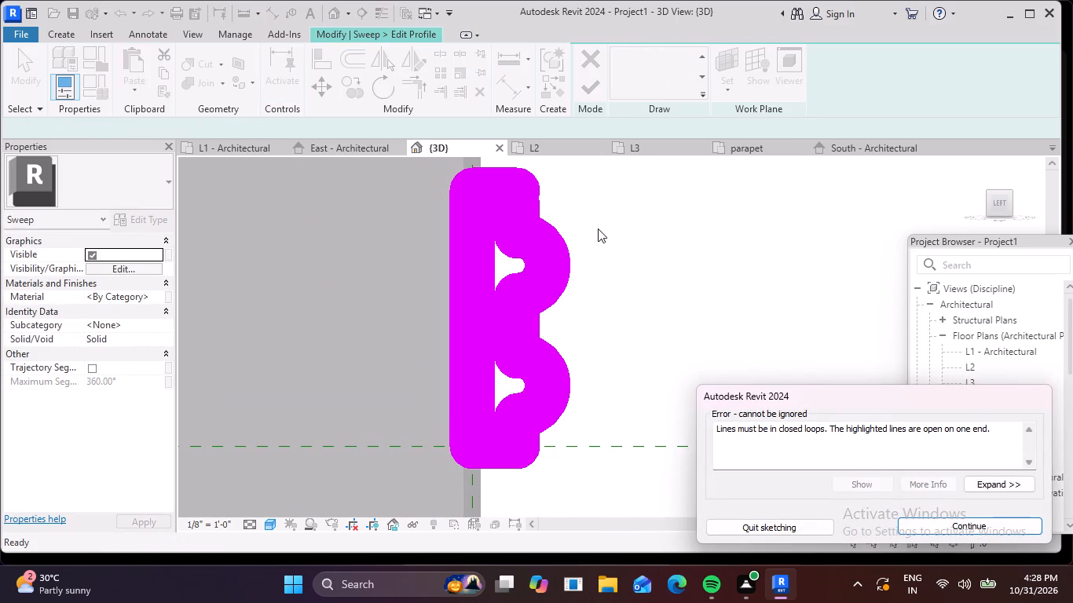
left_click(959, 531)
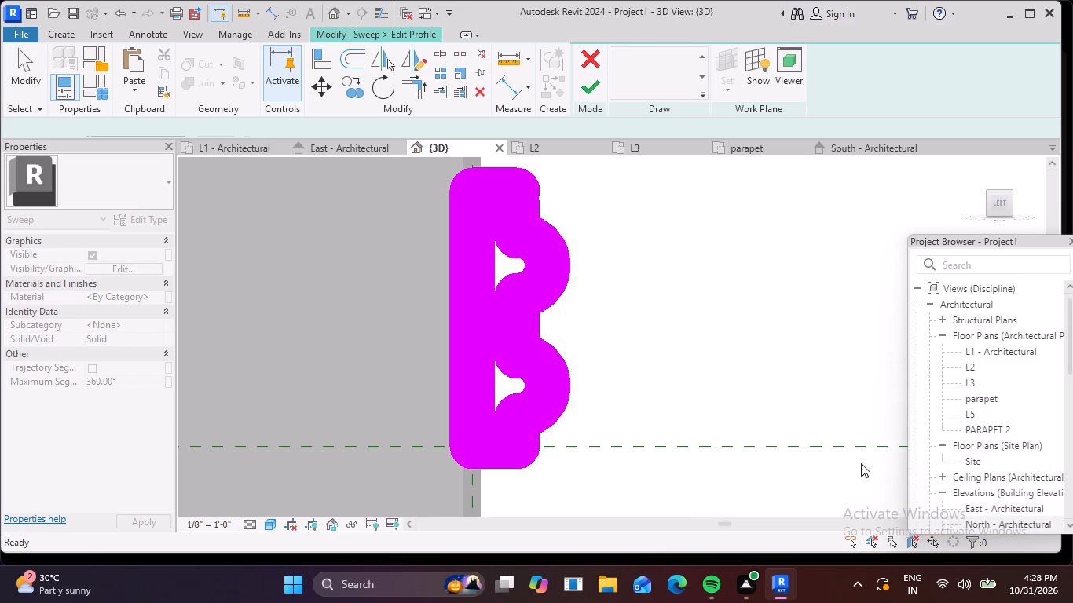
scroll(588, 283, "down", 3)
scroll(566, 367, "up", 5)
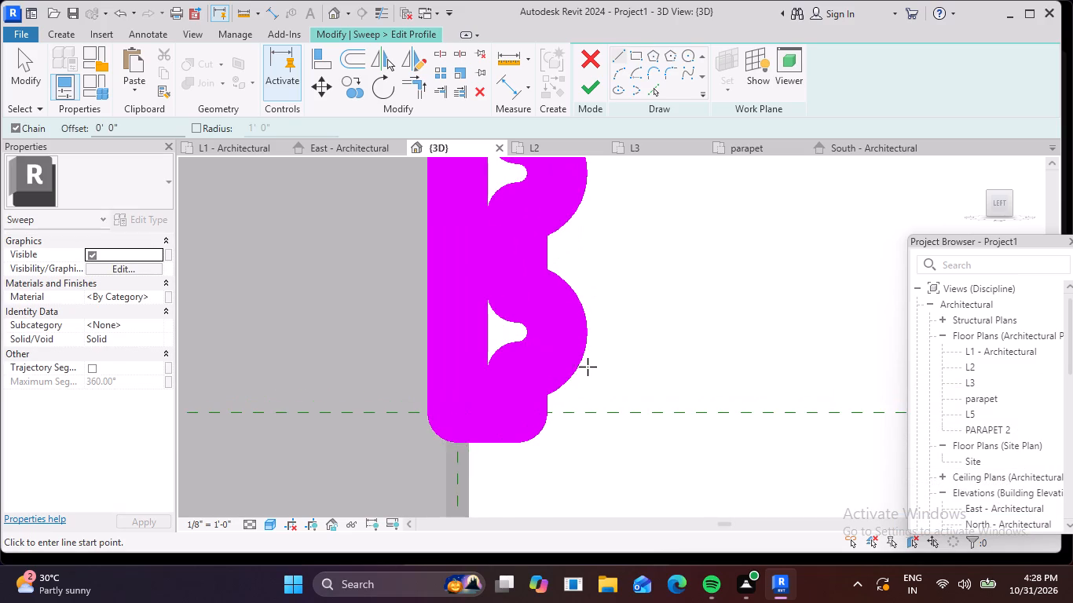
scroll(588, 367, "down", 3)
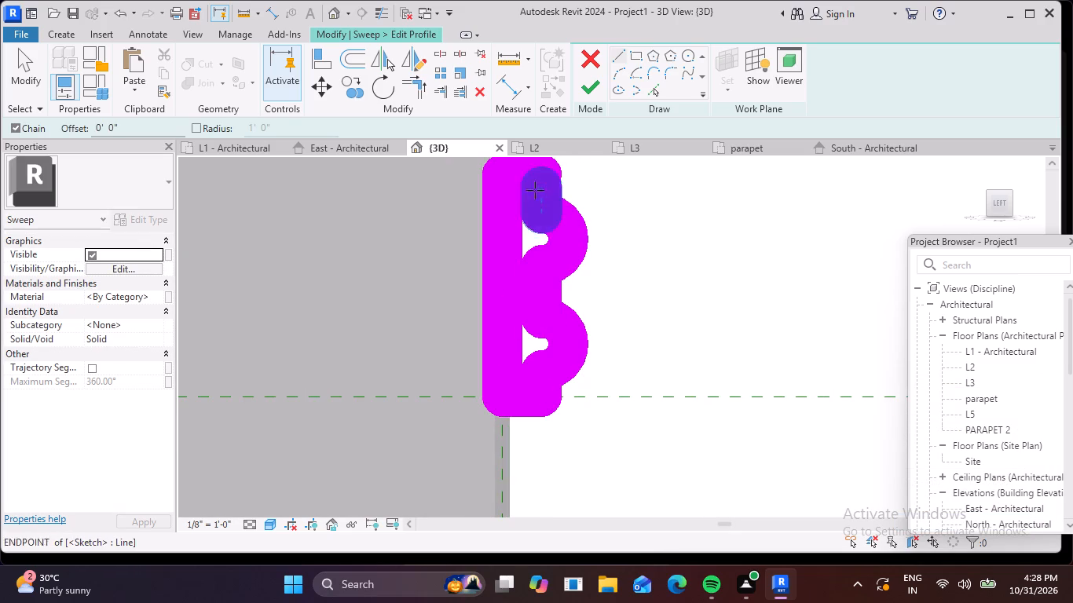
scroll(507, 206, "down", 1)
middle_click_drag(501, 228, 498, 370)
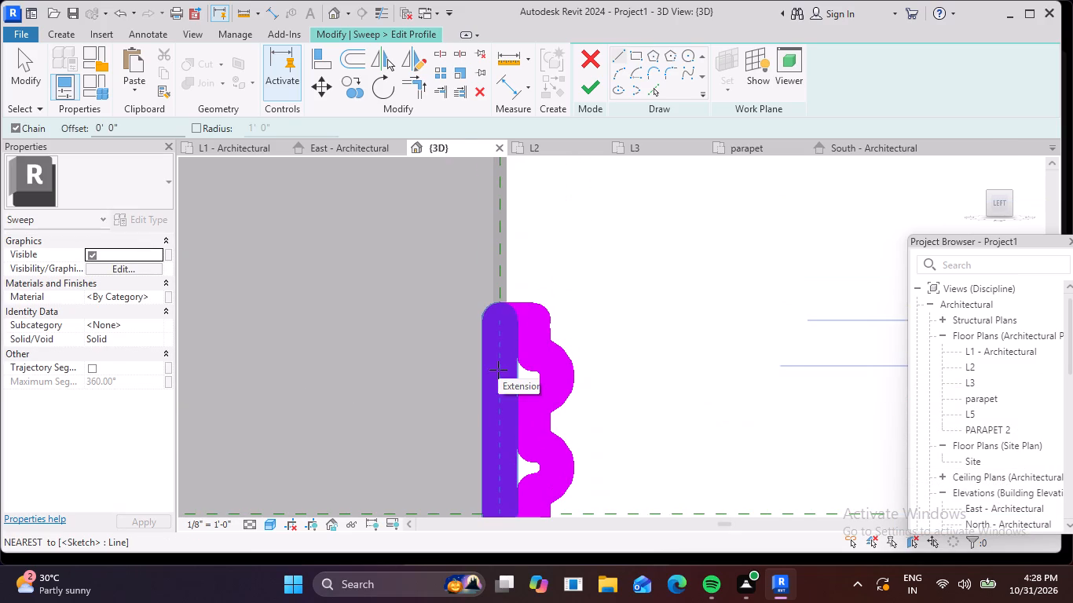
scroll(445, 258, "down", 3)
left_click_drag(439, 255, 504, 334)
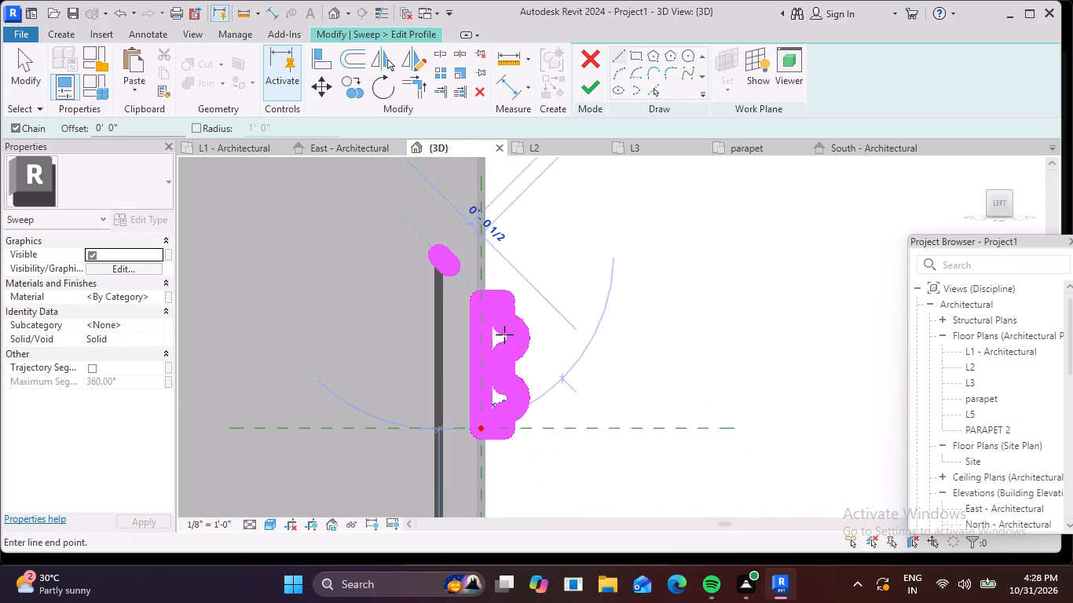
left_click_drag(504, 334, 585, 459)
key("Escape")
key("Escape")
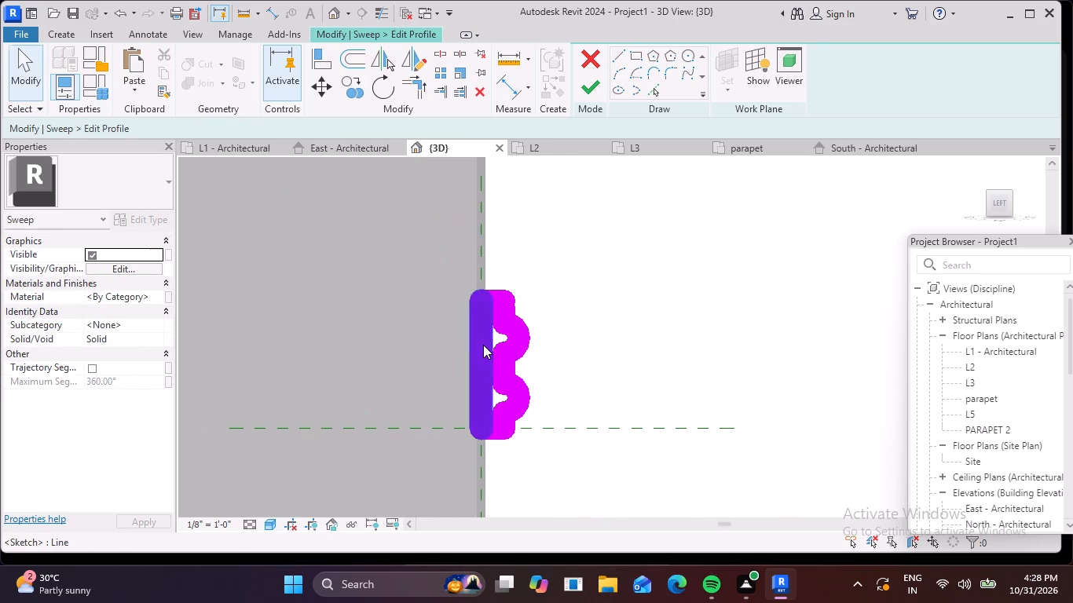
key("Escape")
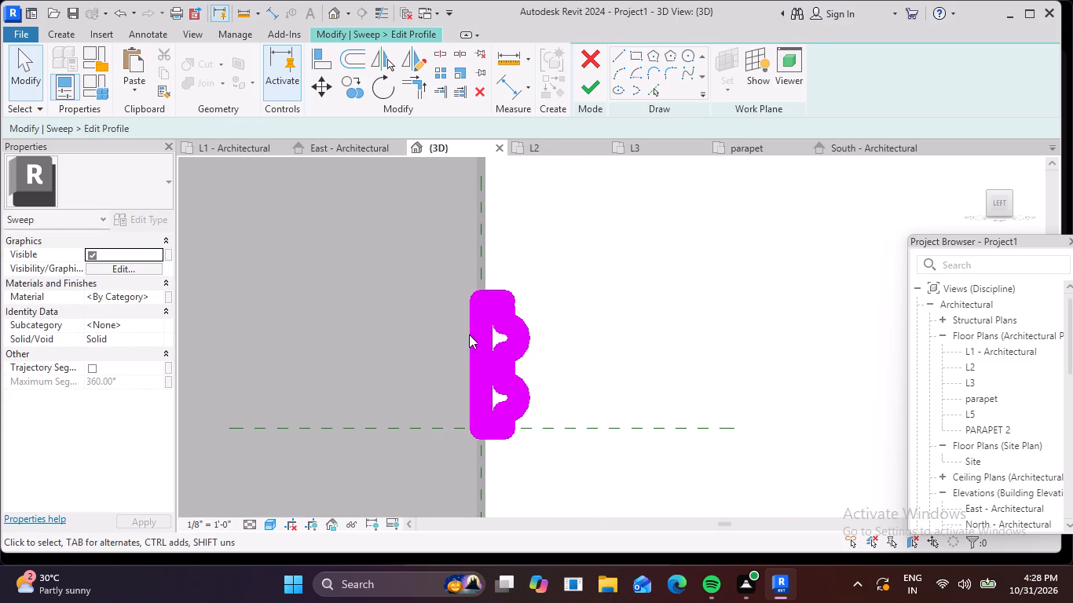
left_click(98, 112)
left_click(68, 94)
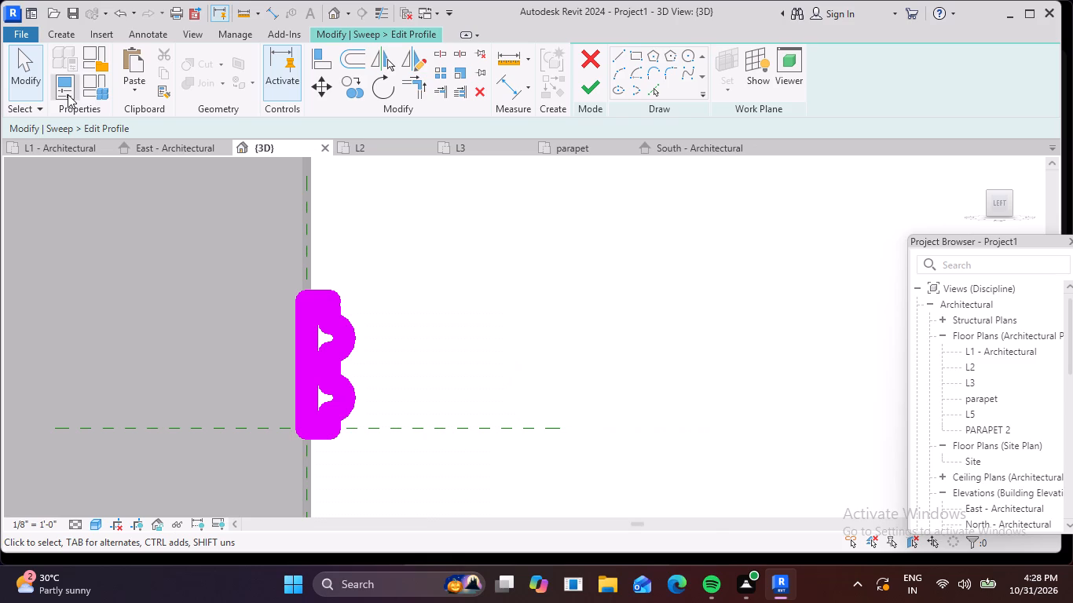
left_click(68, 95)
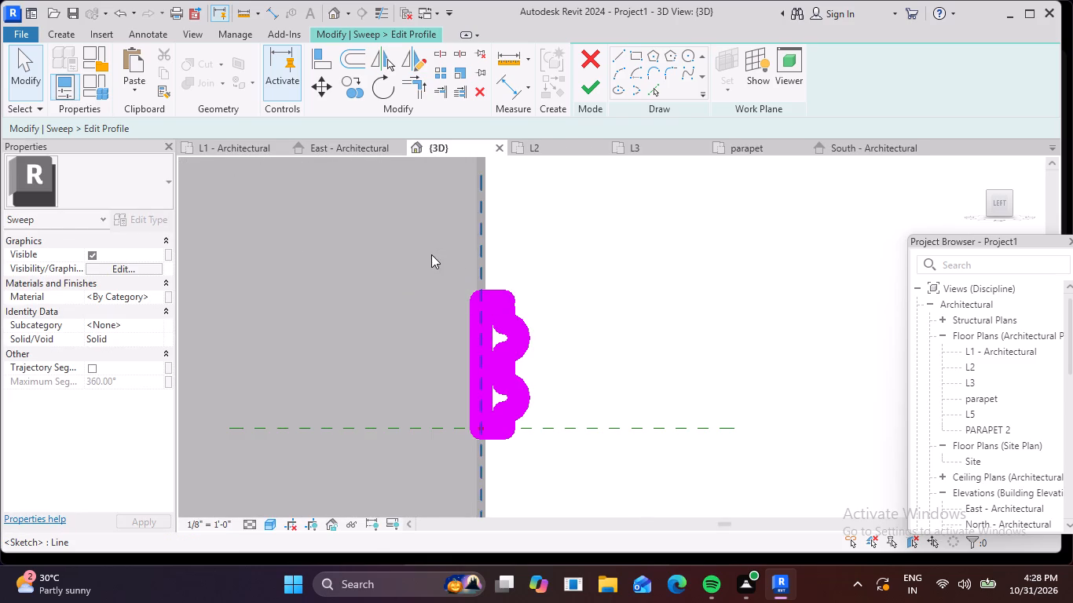
Delete all eight lines and arcs of the double-beaded profile sketch.
left_click_drag(431, 254, 595, 470)
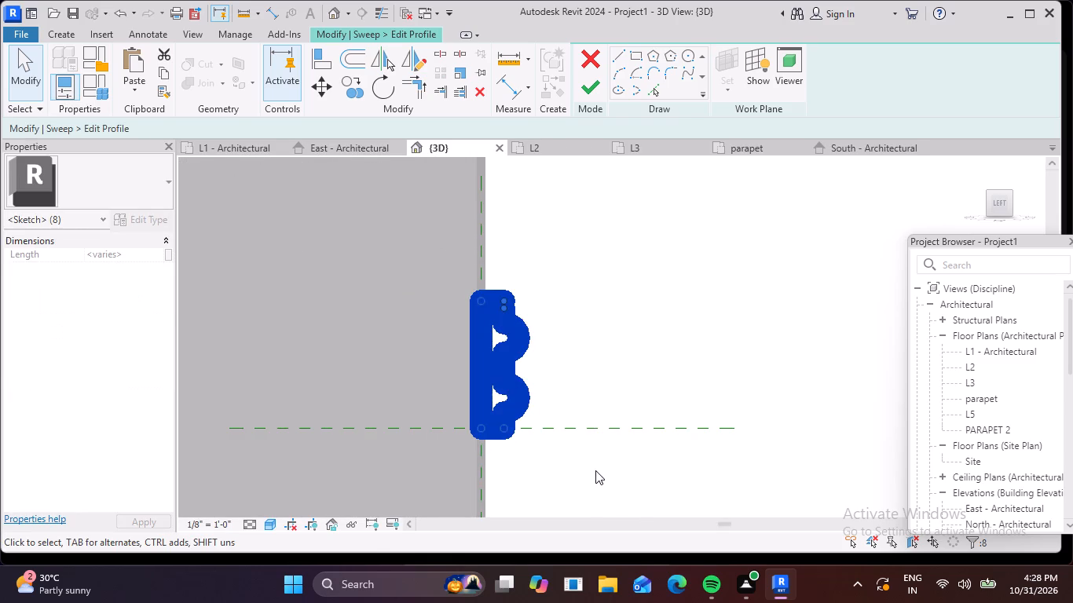
key("Delete")
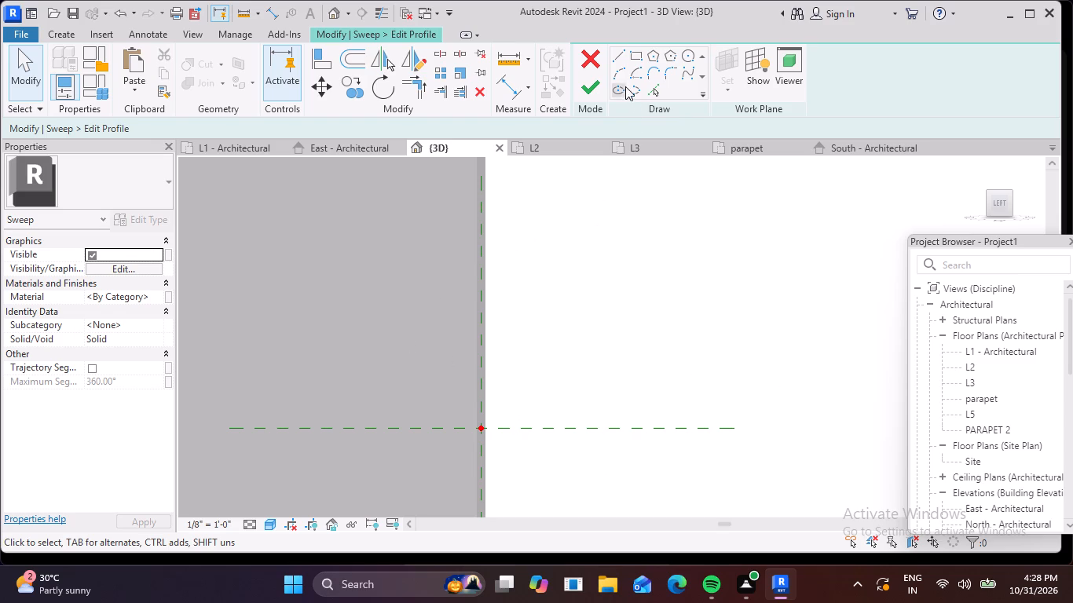
Draw a vertical line about 1/2" long upward from the intersection of the two reference planes.
left_click(619, 60)
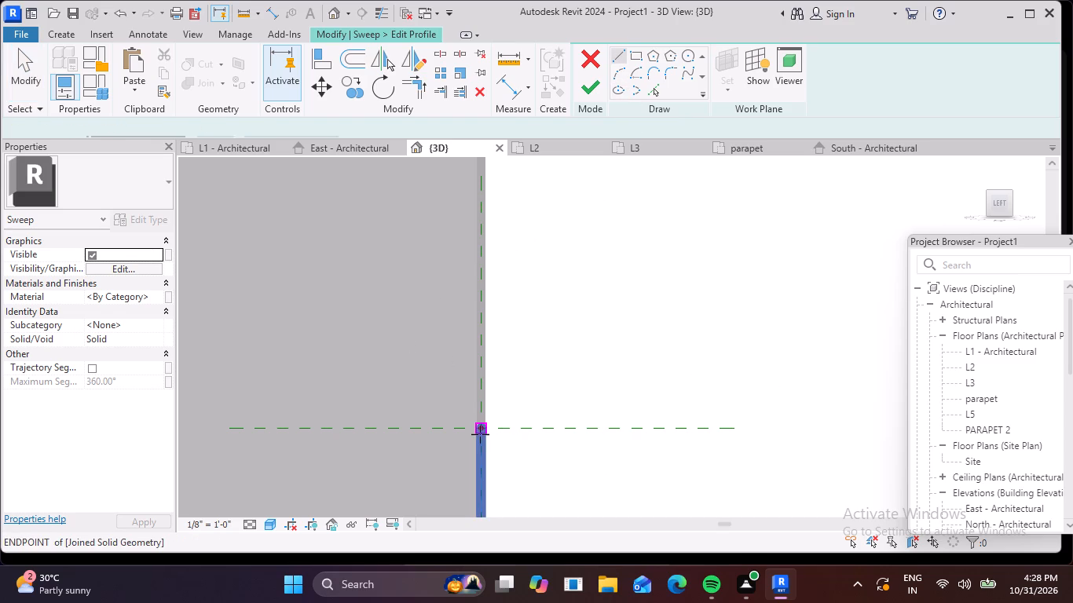
left_click(480, 429)
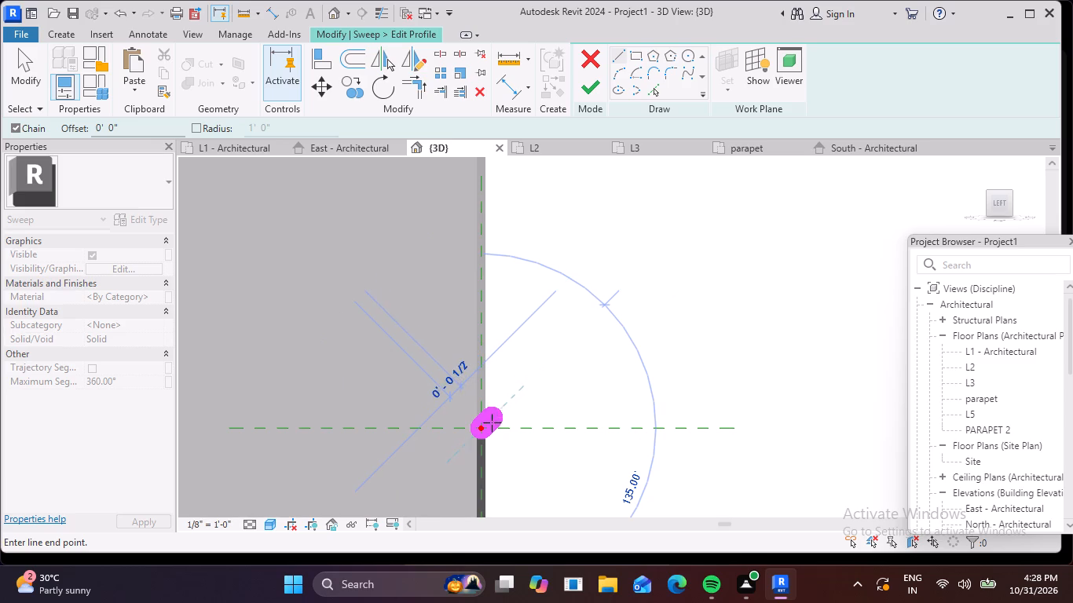
scroll(451, 413, "up", 4)
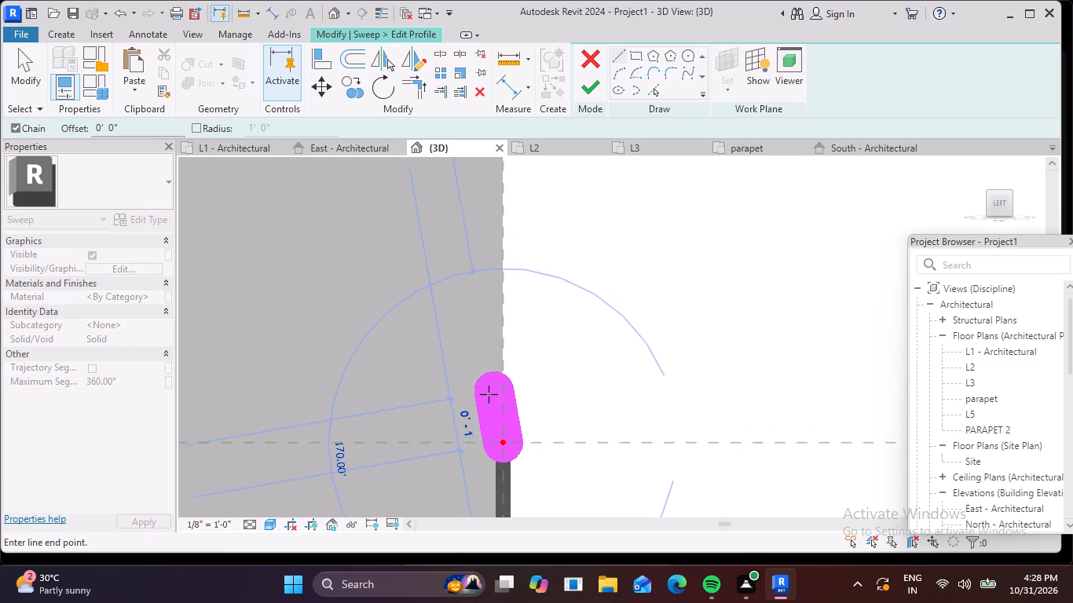
scroll(486, 407, "up", 5)
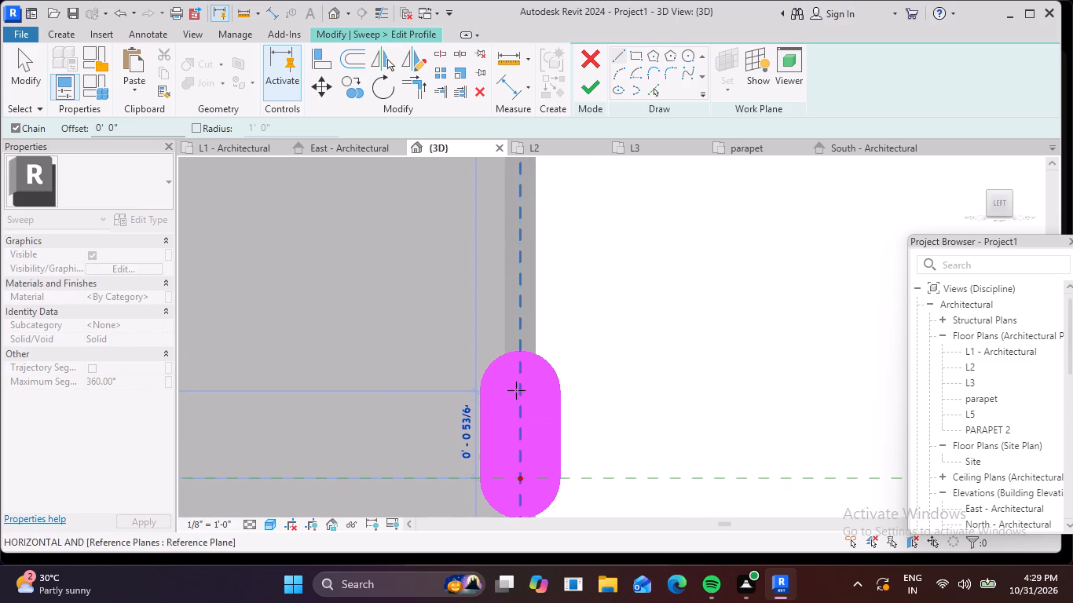
left_click(513, 430)
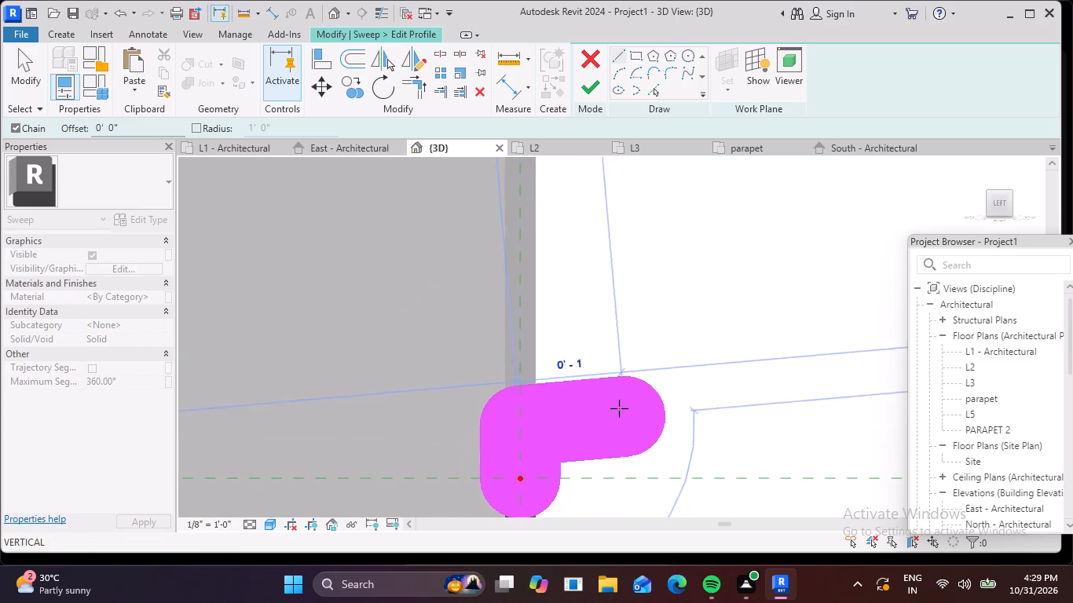
Add an outward-bulging semicircular arc about 1" tall from the line's top end, ending on the vertical reference plane.
left_click(624, 73)
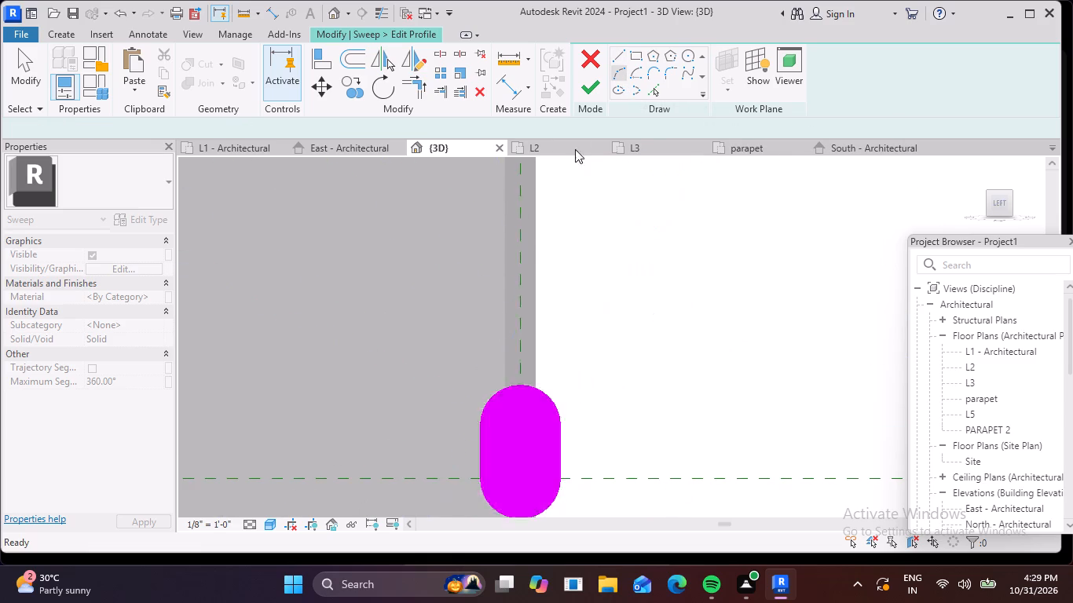
middle_click_drag(577, 200, 544, 375)
scroll(511, 331, "down", 4)
middle_click_drag(501, 349, 488, 236)
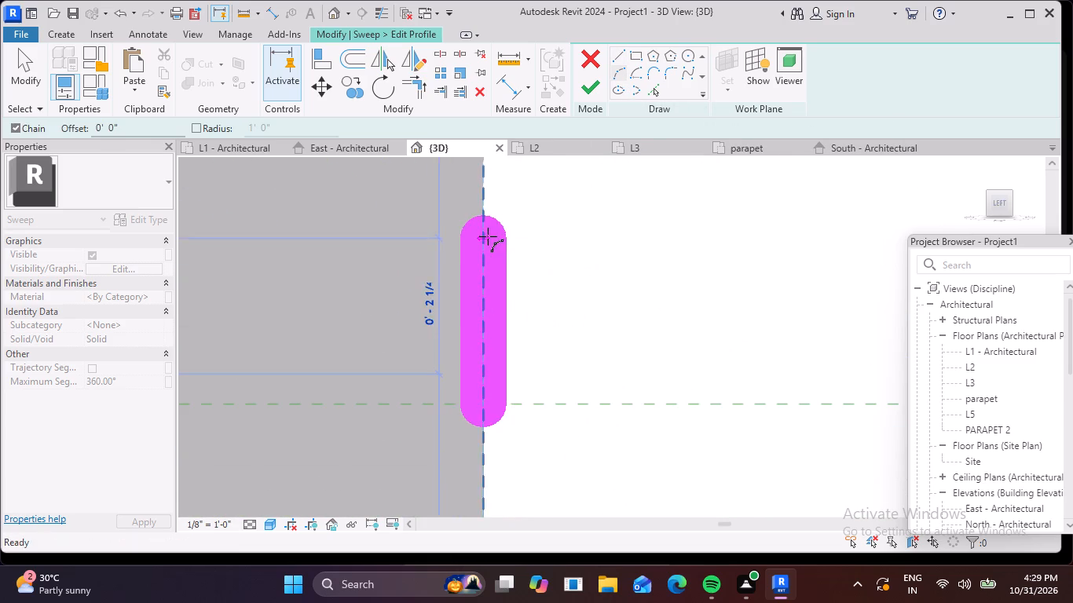
left_click(488, 309)
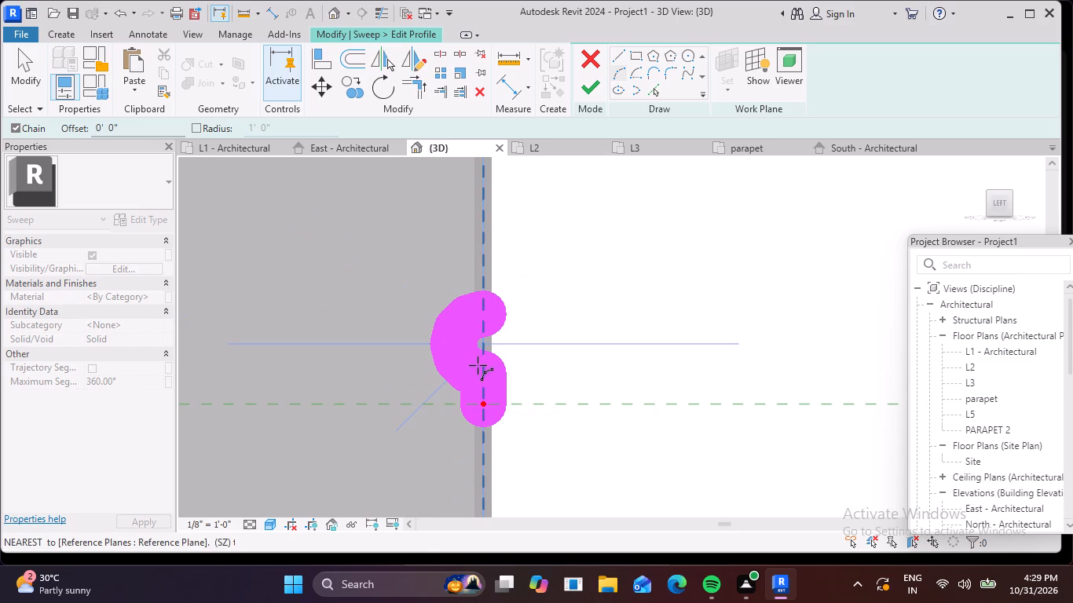
left_click(504, 366)
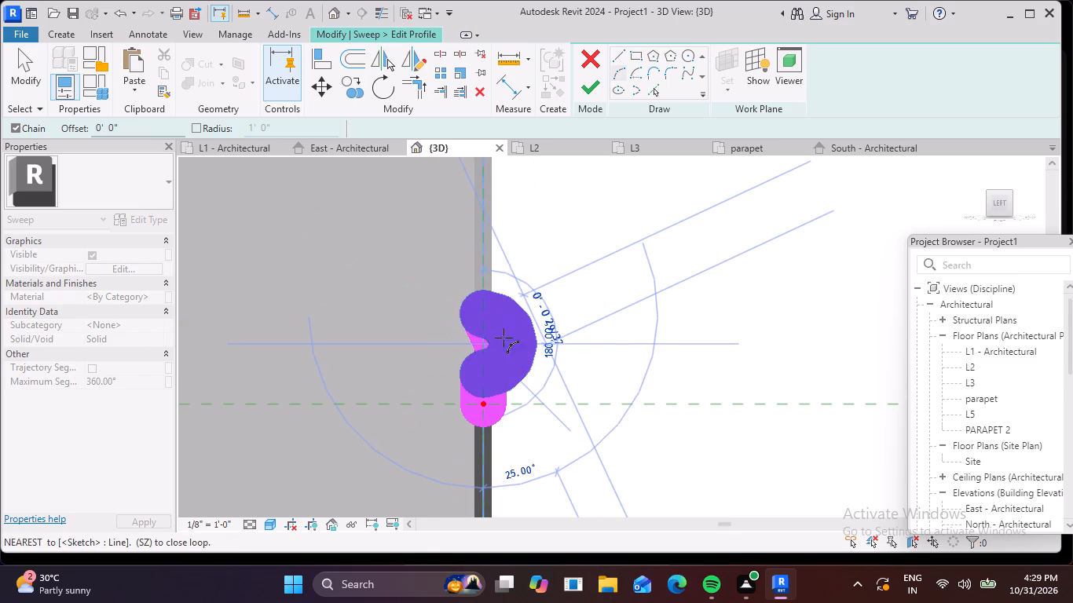
Draw a vertical line about 1" long upward from the top end of the first arc along the reference plane.
middle_click_drag(504, 203, 503, 265)
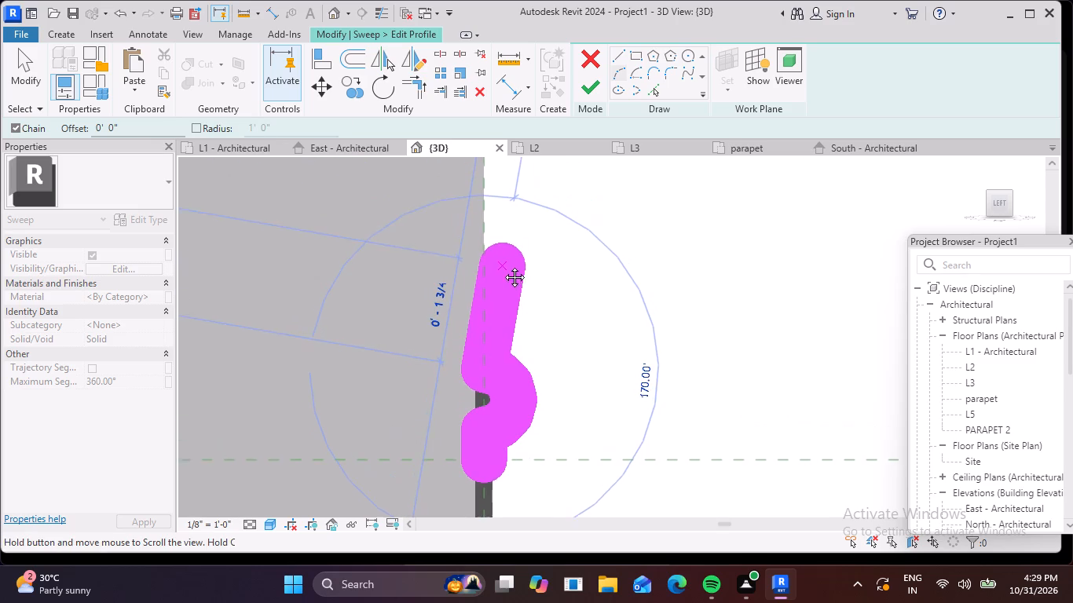
middle_click_drag(503, 265, 503, 268)
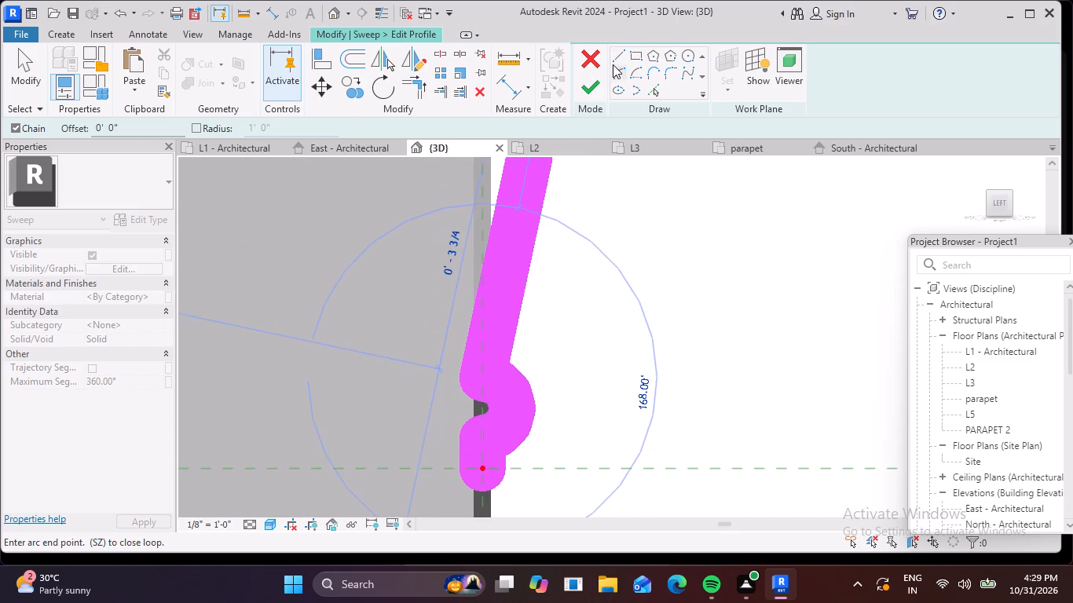
left_click(615, 54)
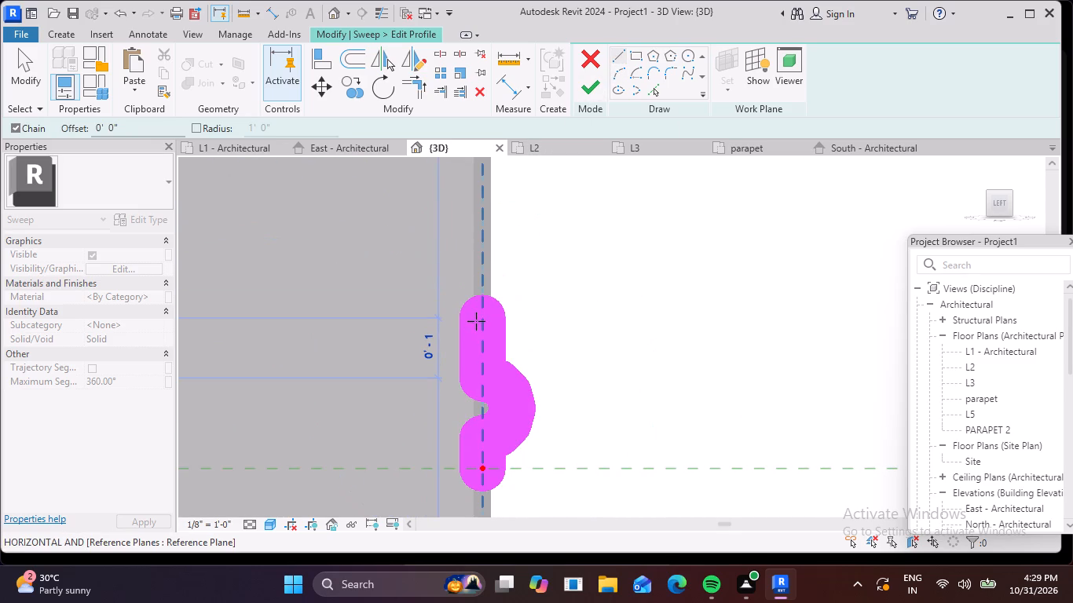
left_click(476, 321)
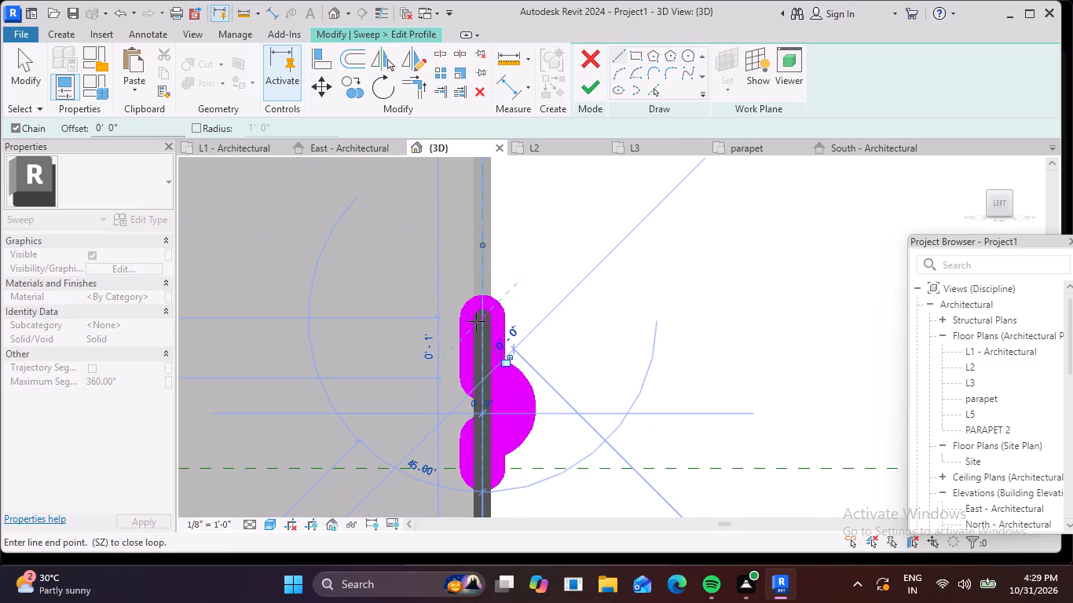
Add a second outward-bulging semicircular arc about 1" tall above the 1" line, ending on the vertical reference plane.
left_click(616, 72)
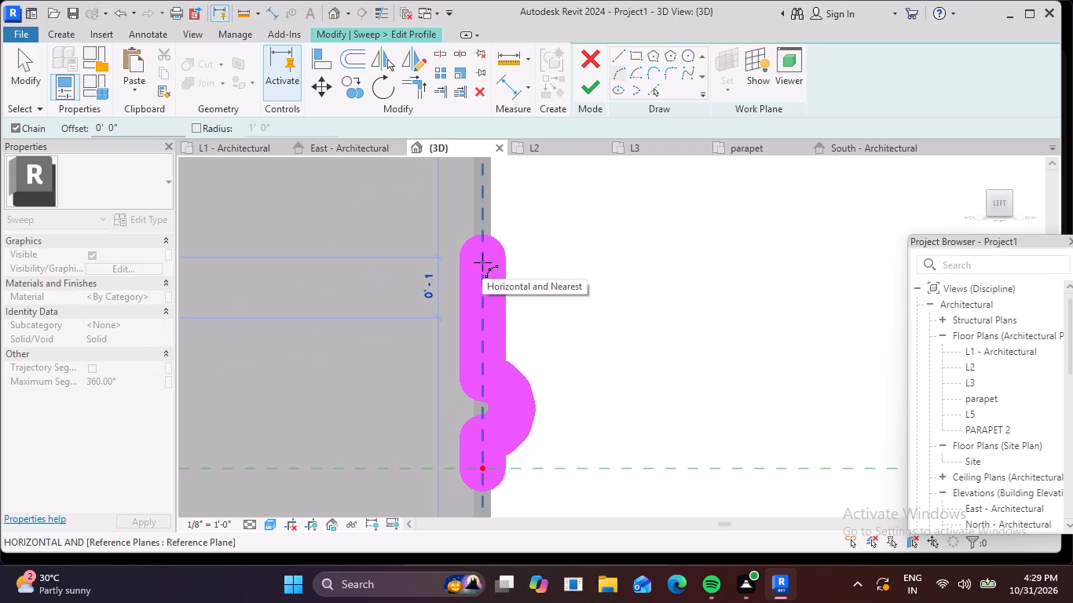
left_click(482, 262)
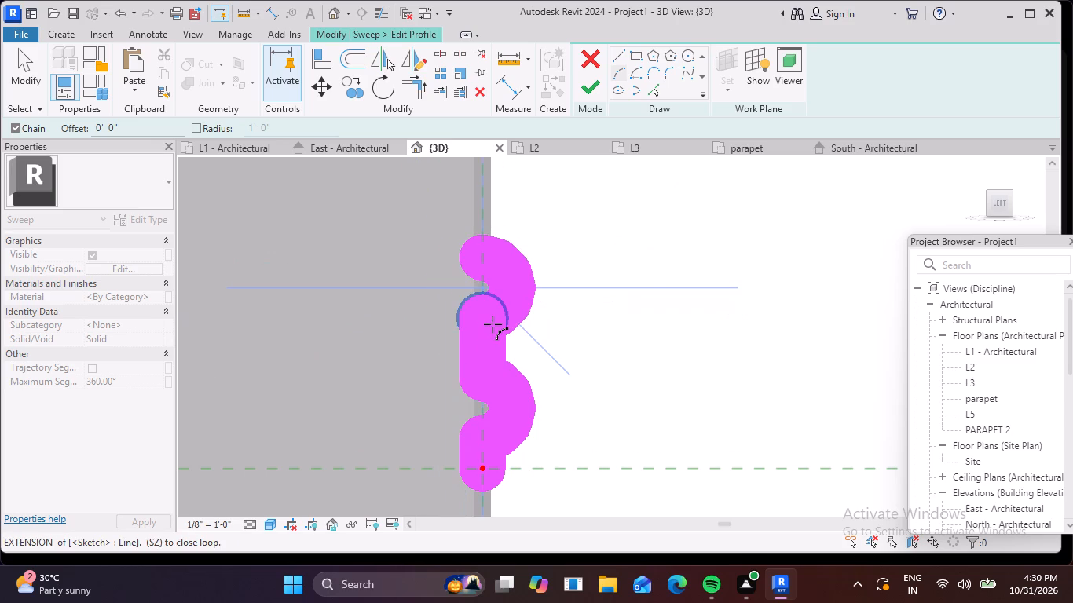
left_click(493, 324)
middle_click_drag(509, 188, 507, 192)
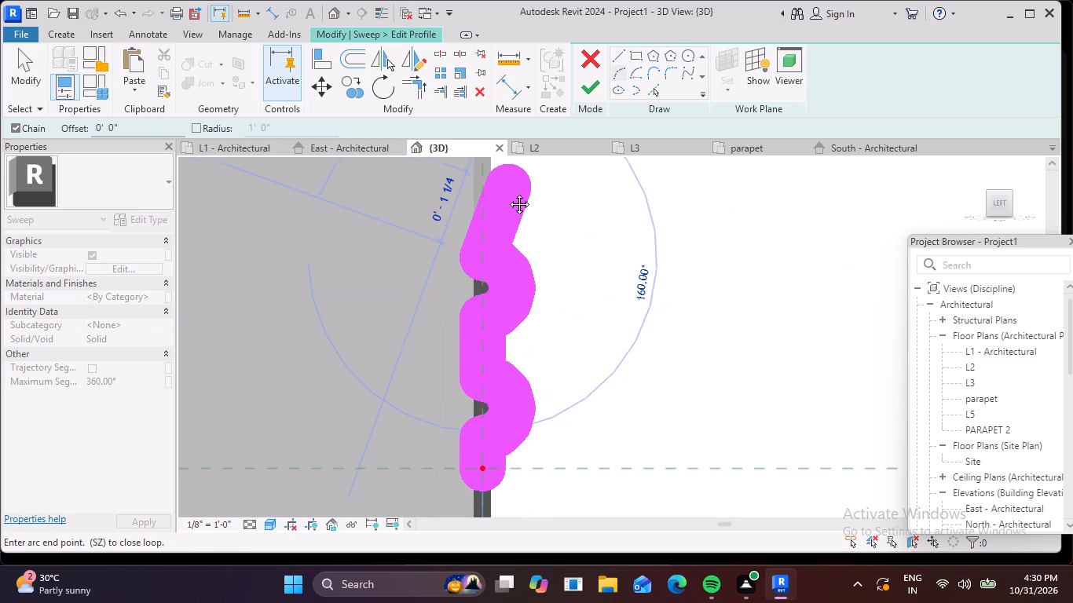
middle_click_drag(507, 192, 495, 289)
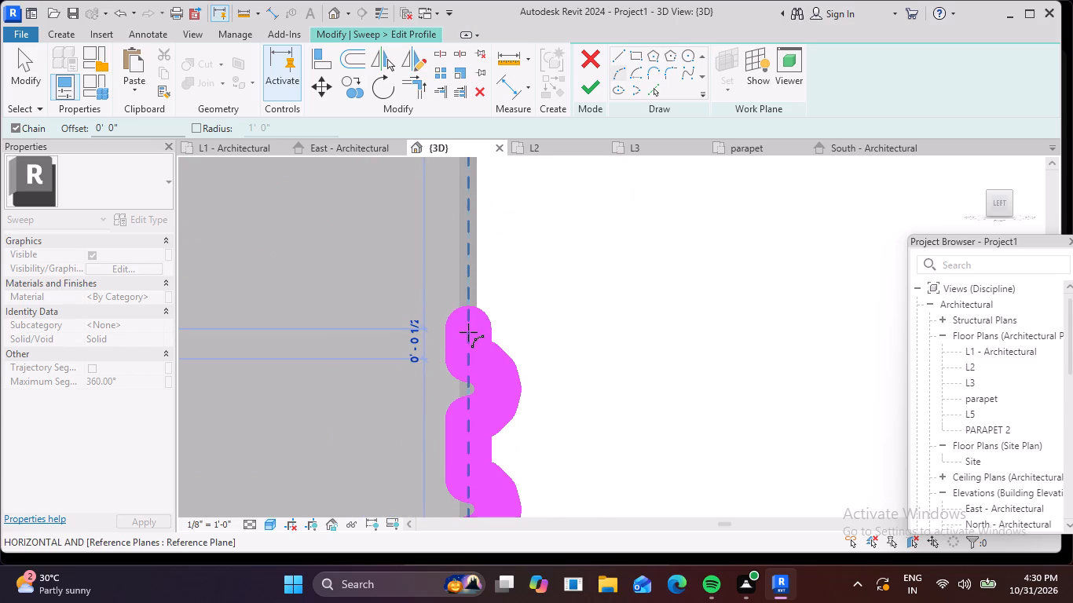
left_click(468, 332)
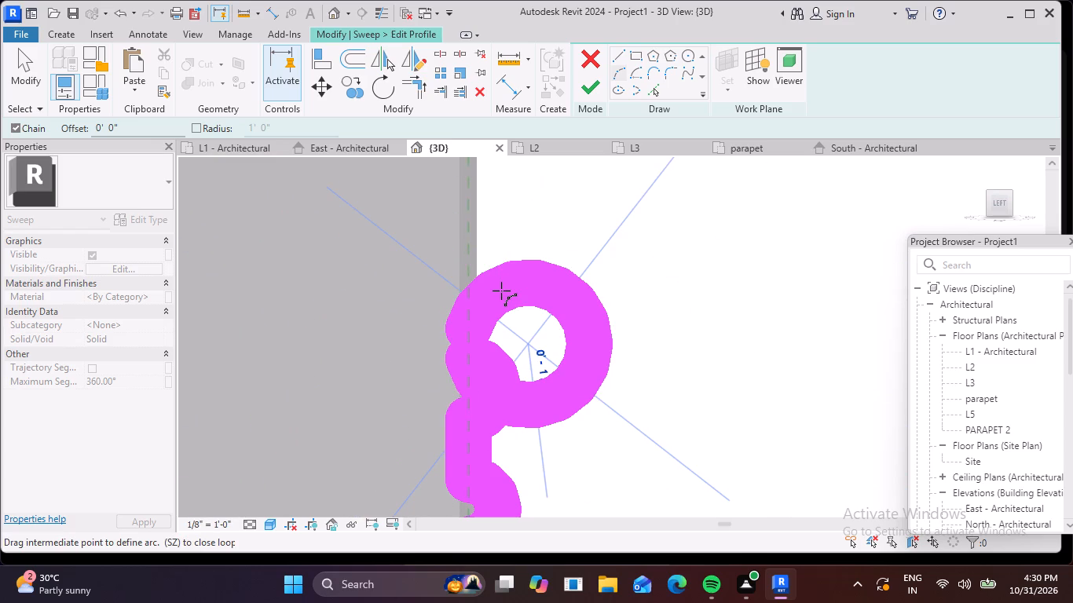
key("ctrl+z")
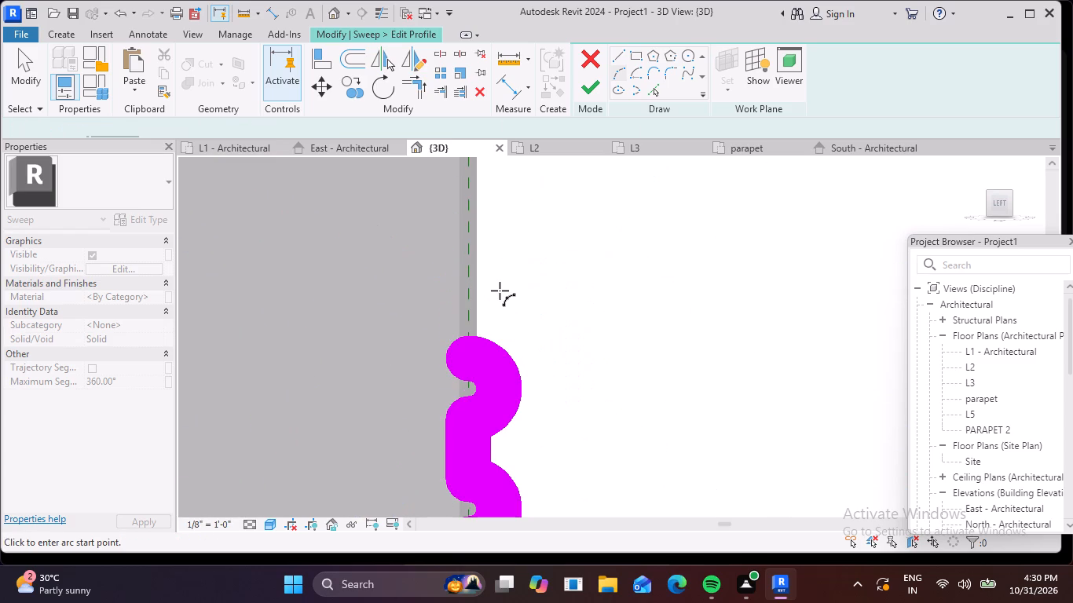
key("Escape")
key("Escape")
Draw a vertical line about 1/4" long upward from the second arc's top end along the vertical reference plane.
left_click(620, 56)
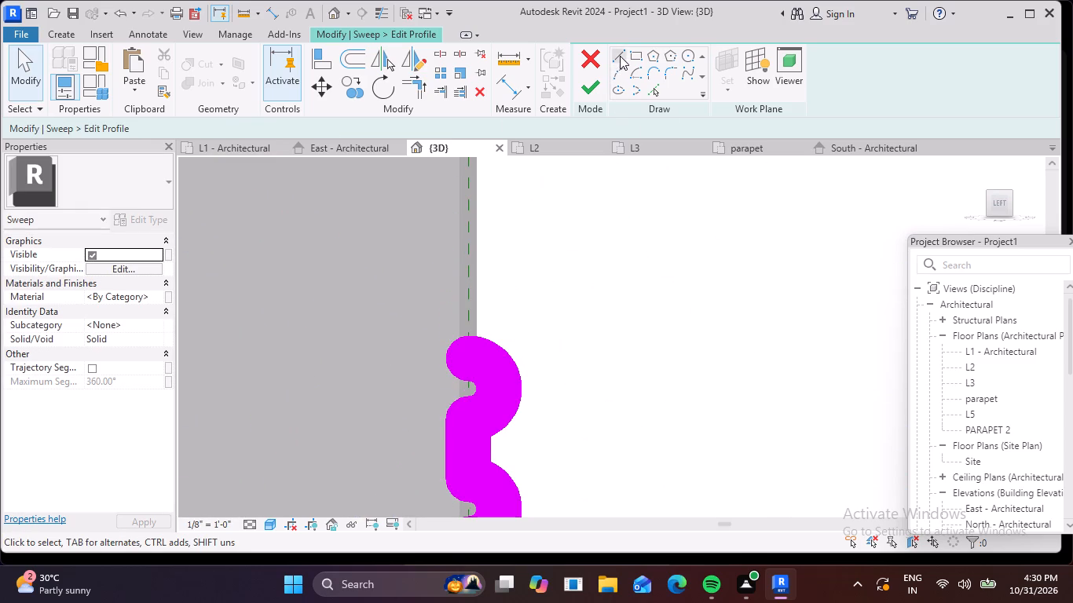
scroll(471, 362, "up", 4)
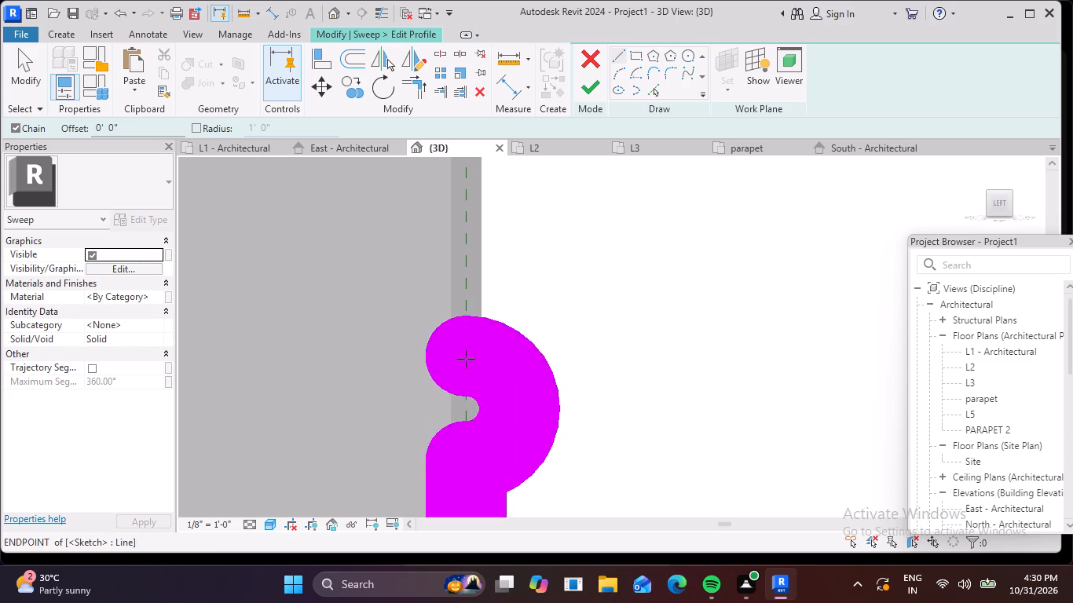
left_click(466, 359)
scroll(465, 265, "down", 2)
middle_click_drag(465, 265, 454, 302)
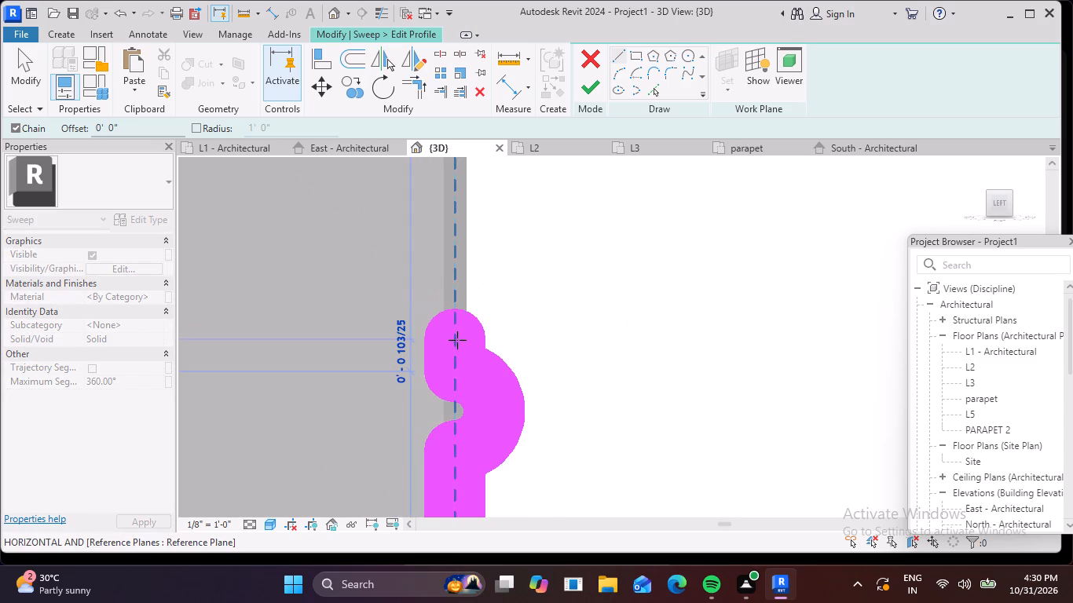
scroll(457, 340, "up", 3)
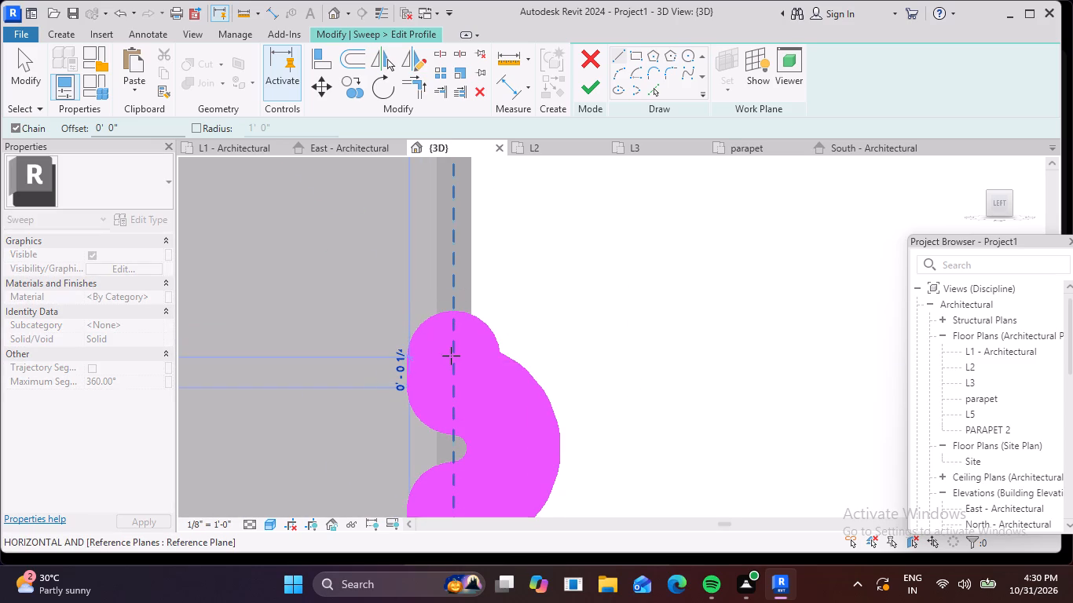
left_click(450, 358)
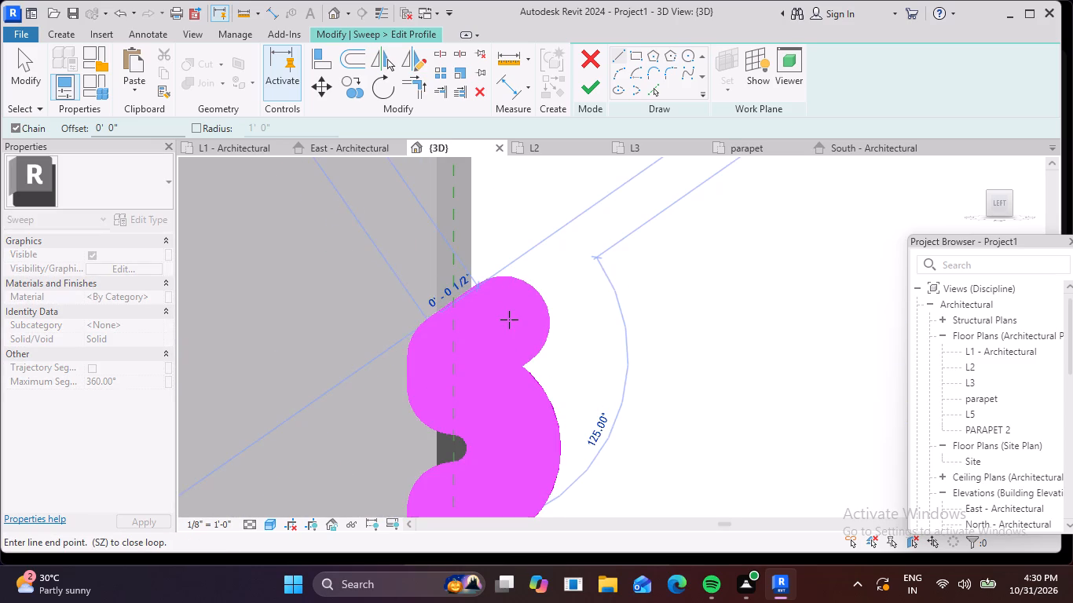
key("Escape")
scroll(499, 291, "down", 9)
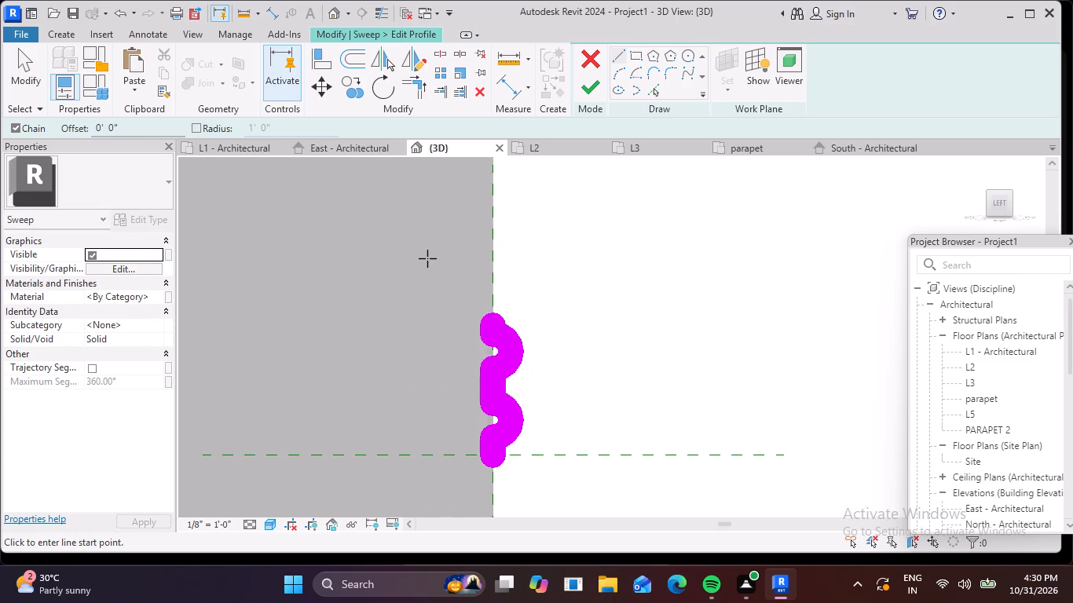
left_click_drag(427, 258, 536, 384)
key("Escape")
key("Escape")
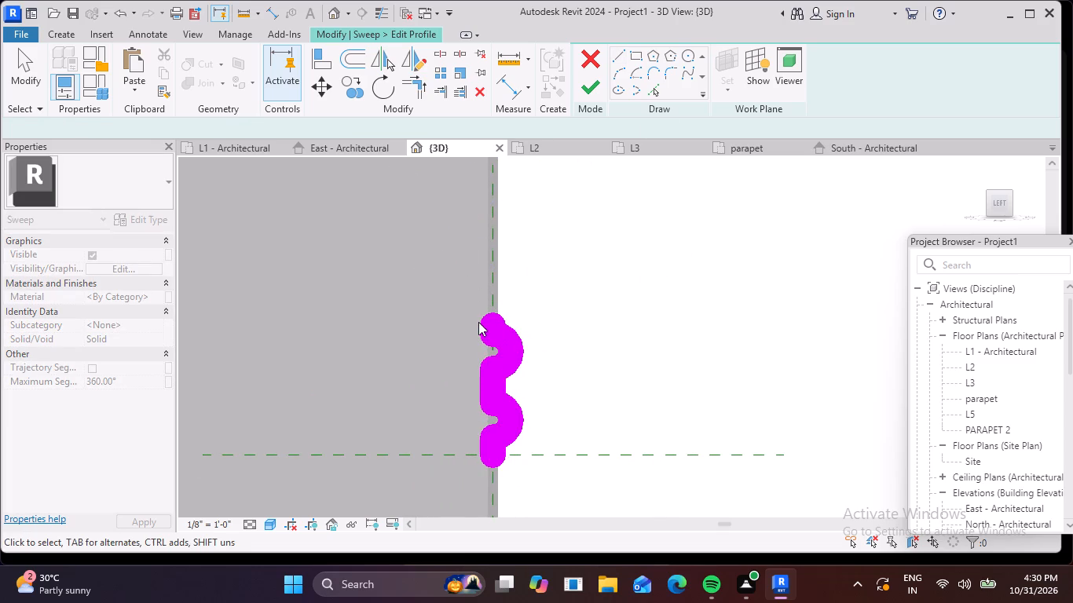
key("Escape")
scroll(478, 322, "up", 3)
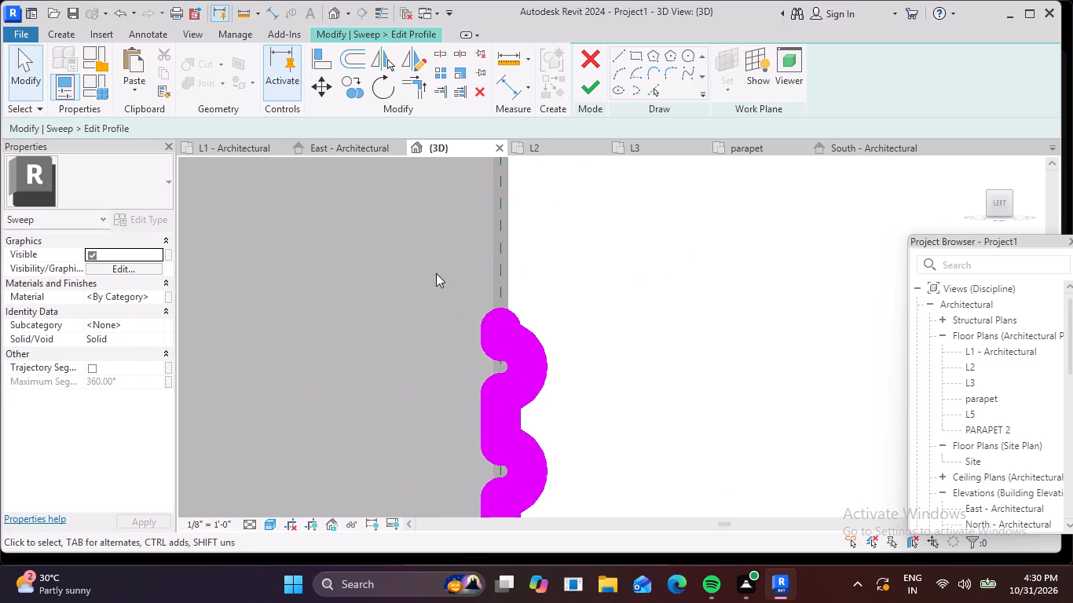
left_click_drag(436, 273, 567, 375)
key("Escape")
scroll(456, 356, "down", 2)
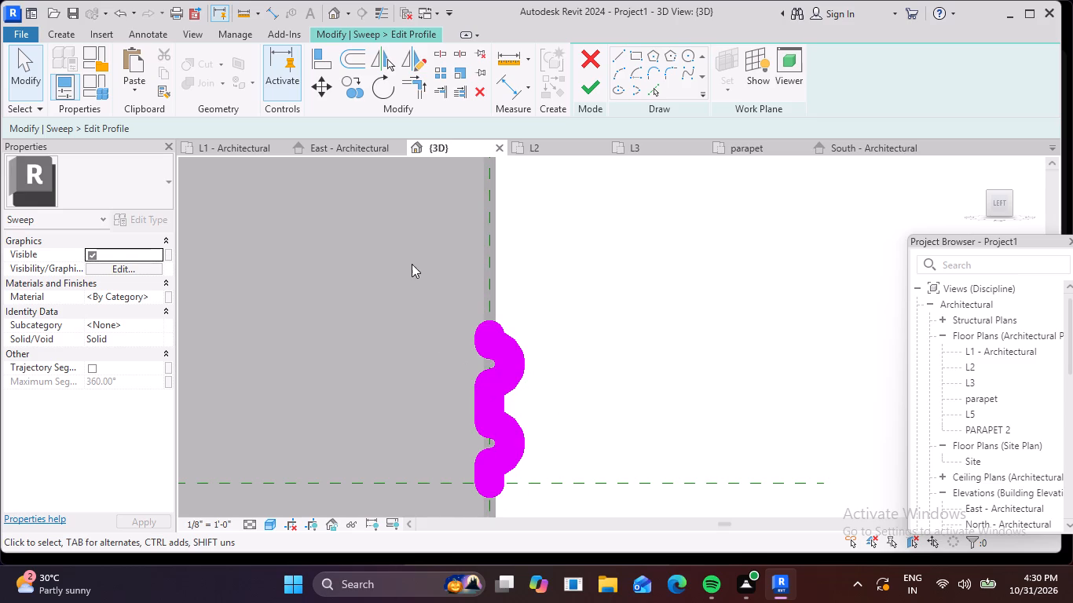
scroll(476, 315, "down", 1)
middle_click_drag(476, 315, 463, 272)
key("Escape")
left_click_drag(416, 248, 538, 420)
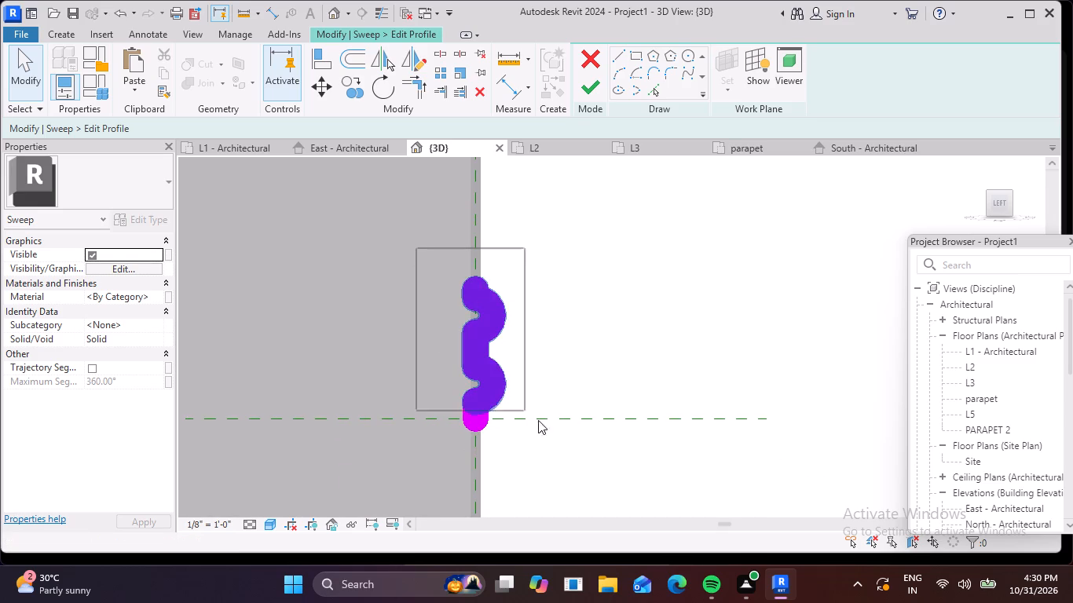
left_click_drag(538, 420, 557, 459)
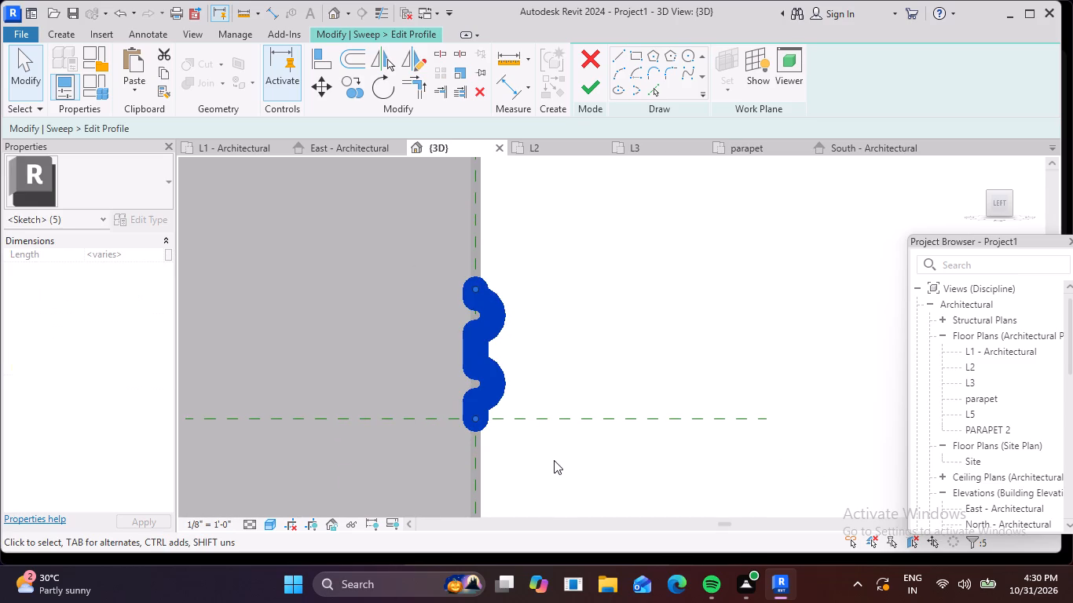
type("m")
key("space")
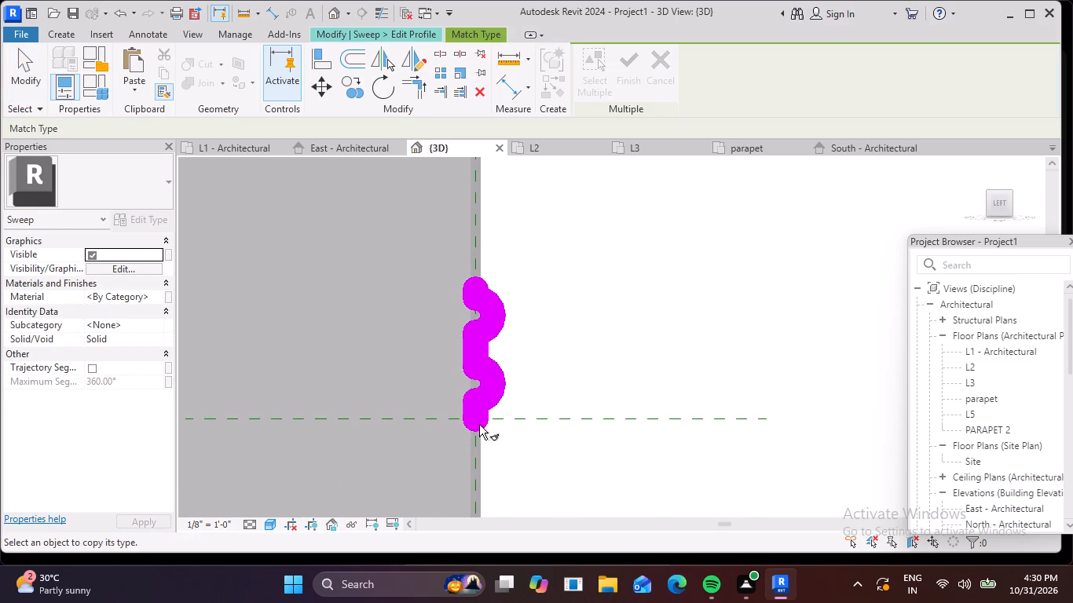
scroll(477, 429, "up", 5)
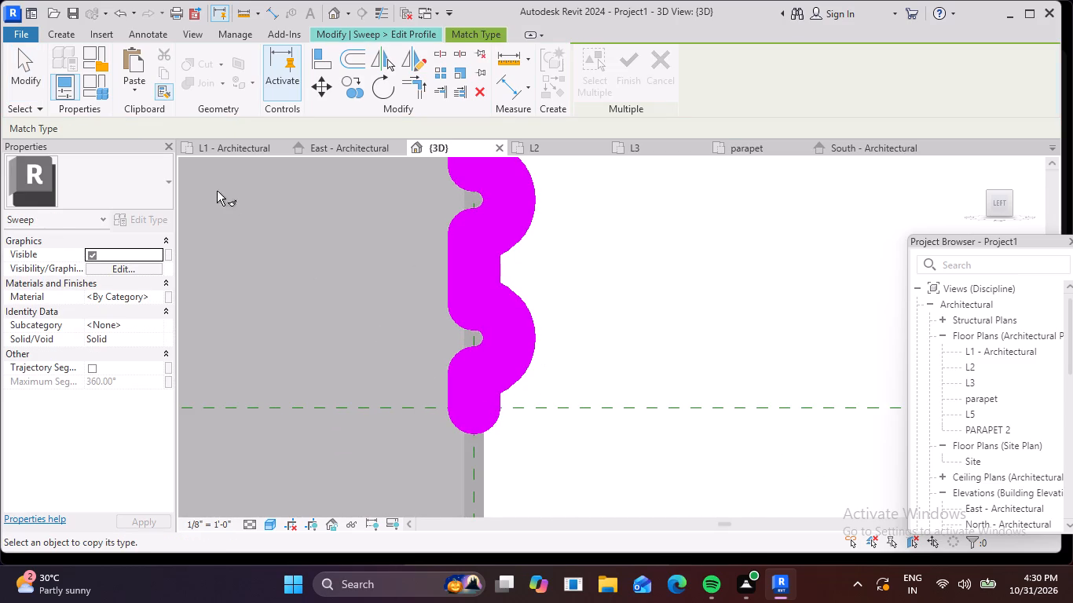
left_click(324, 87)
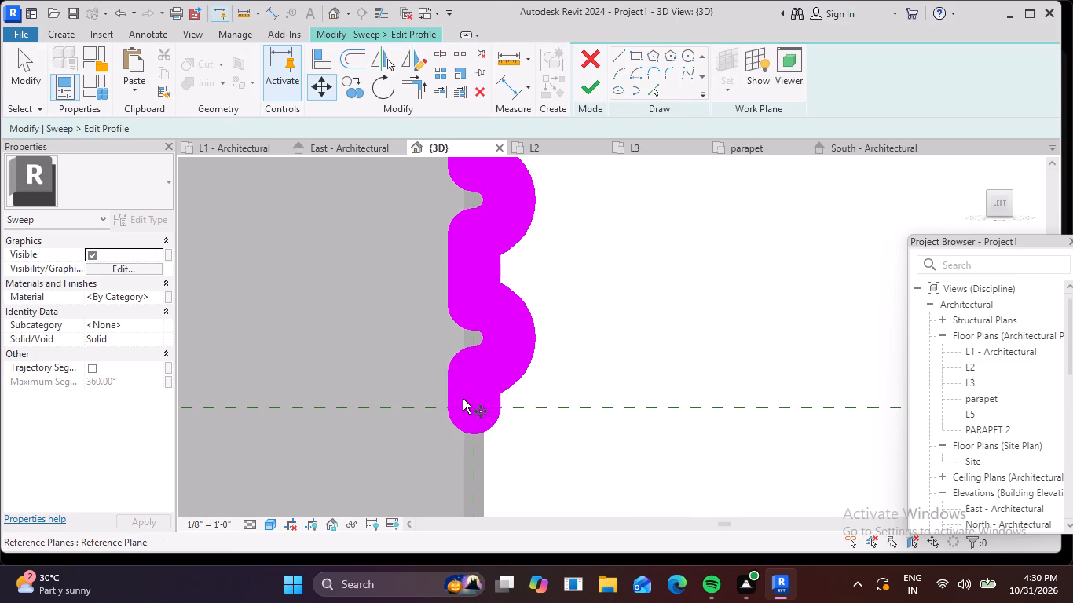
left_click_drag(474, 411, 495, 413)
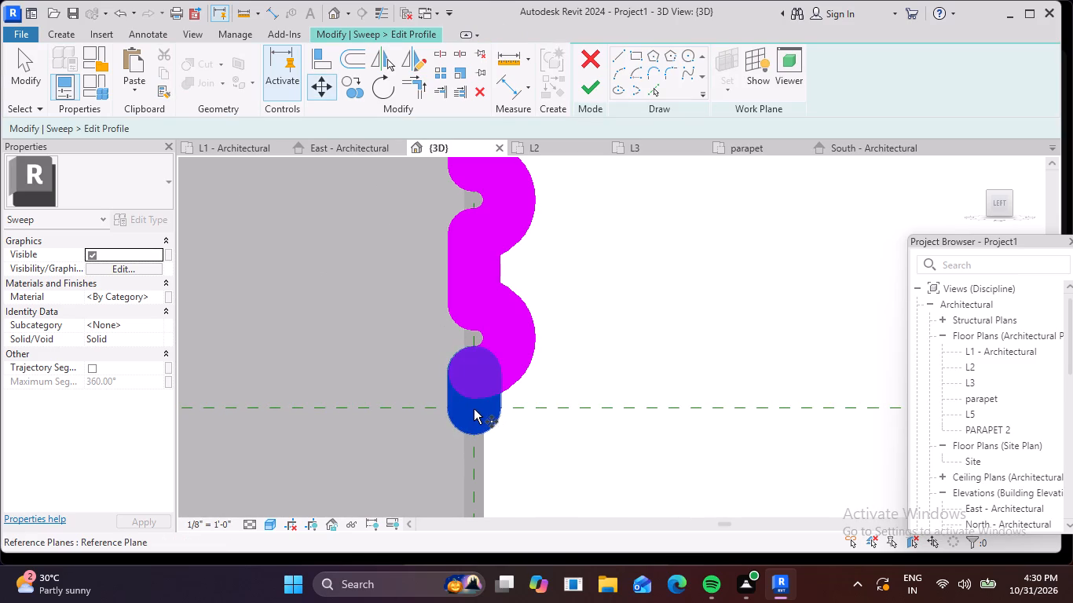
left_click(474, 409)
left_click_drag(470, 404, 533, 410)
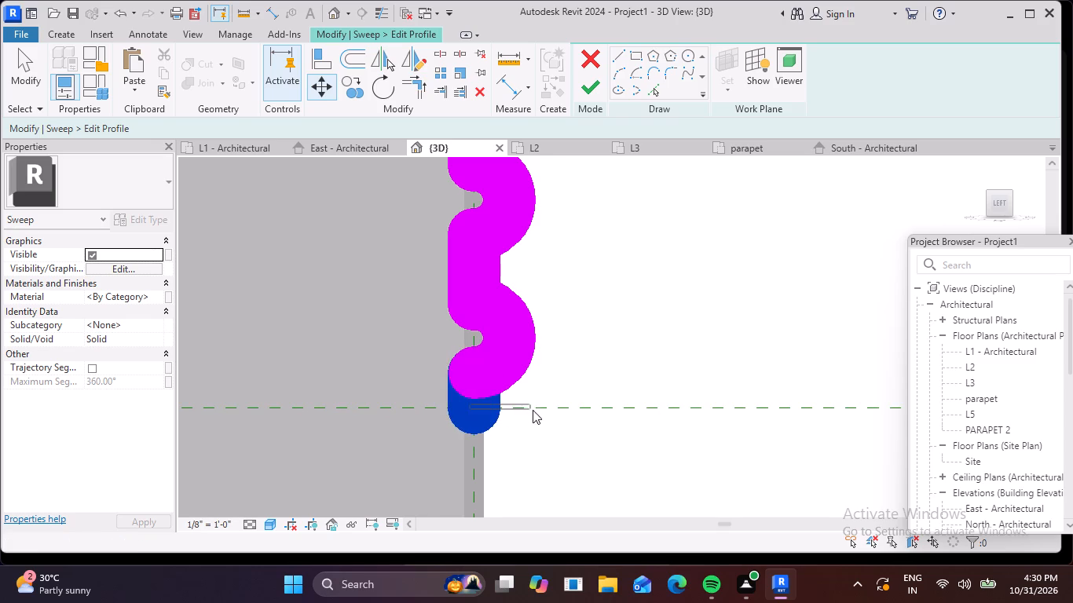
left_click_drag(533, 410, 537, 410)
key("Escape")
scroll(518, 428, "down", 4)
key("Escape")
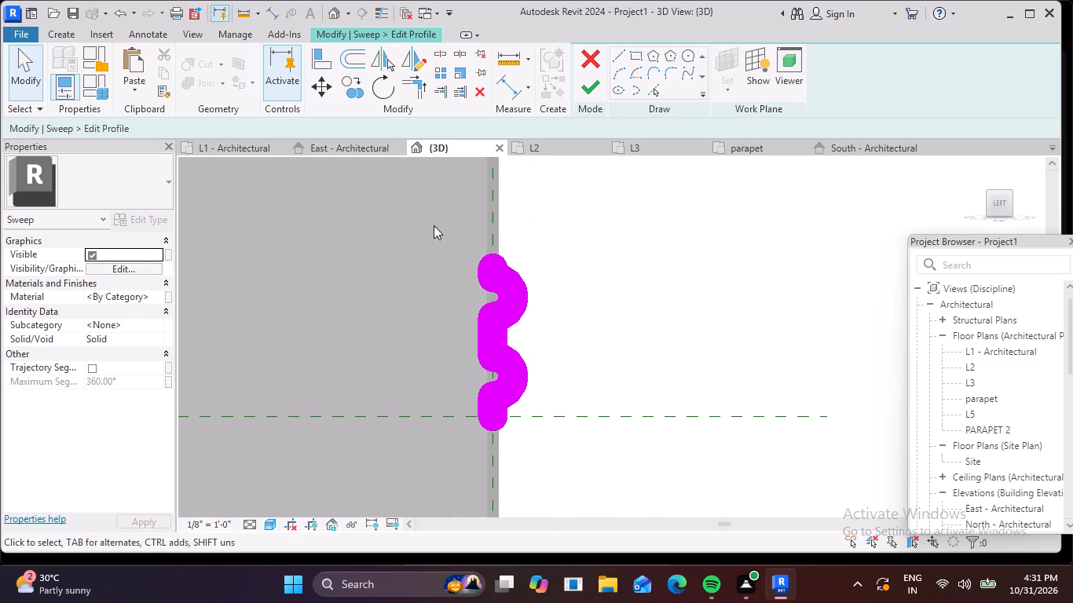
Move the five profile segments together about 3/4" horizontally outward from the wall, along the horizontal reference plane.
left_click_drag(434, 221, 551, 461)
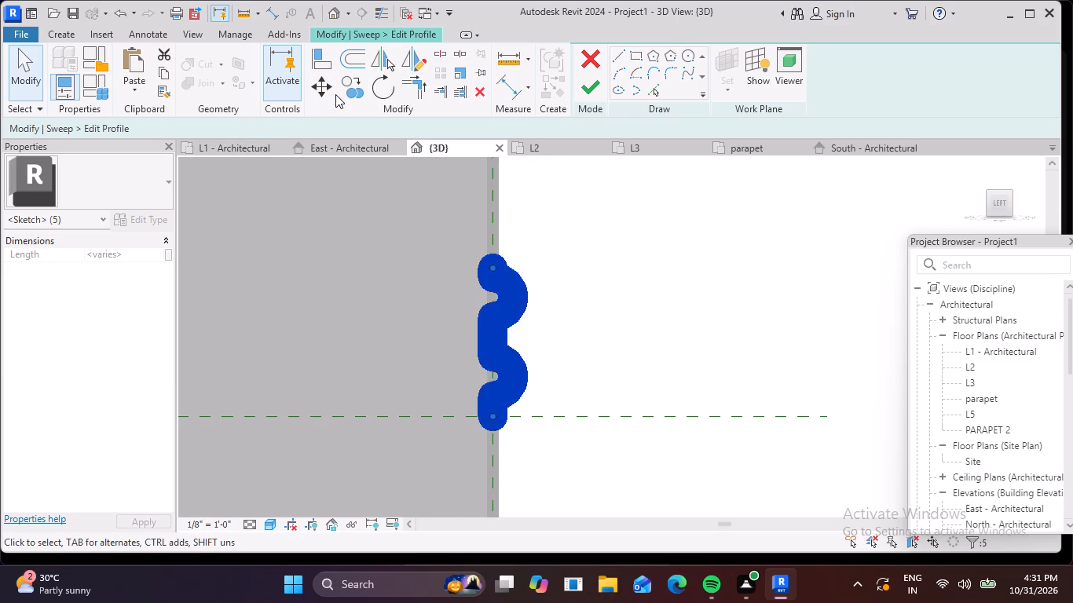
left_click(324, 86)
scroll(494, 415, "up", 5)
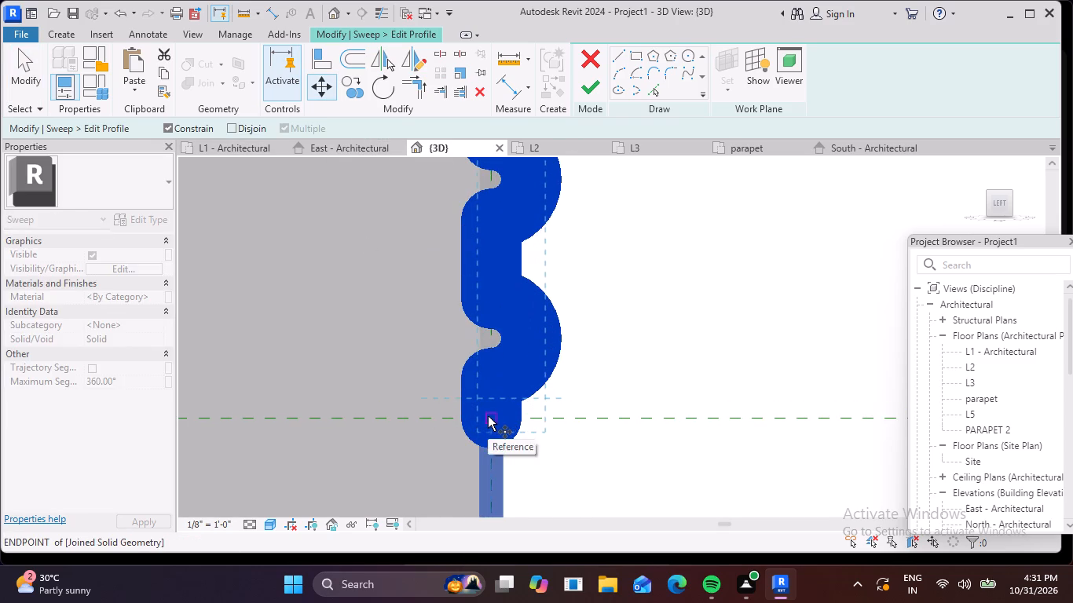
left_click(488, 416)
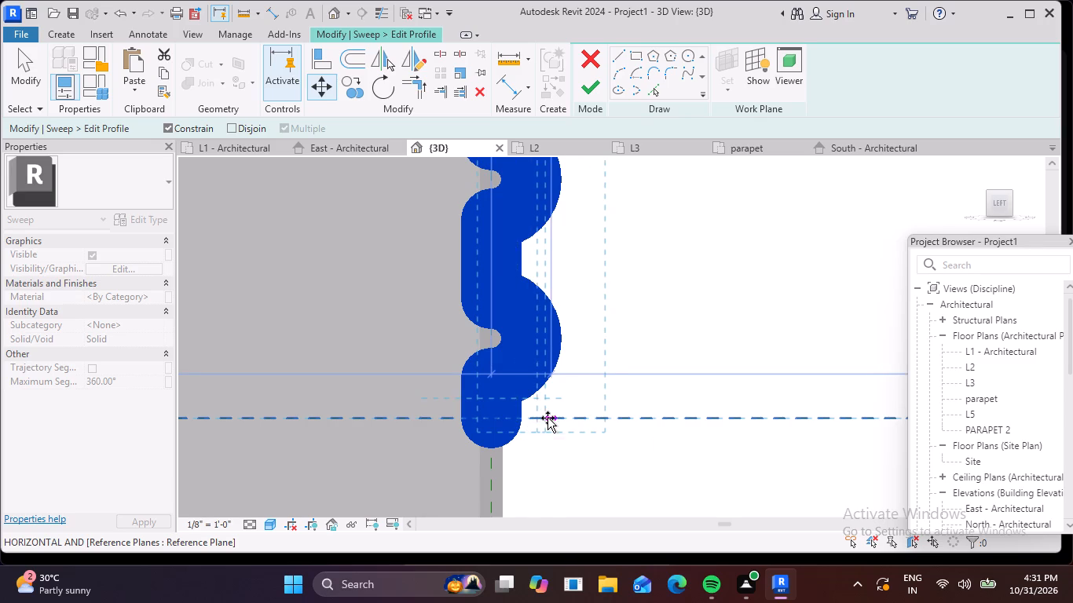
left_click(547, 418)
scroll(547, 418, "down", 3)
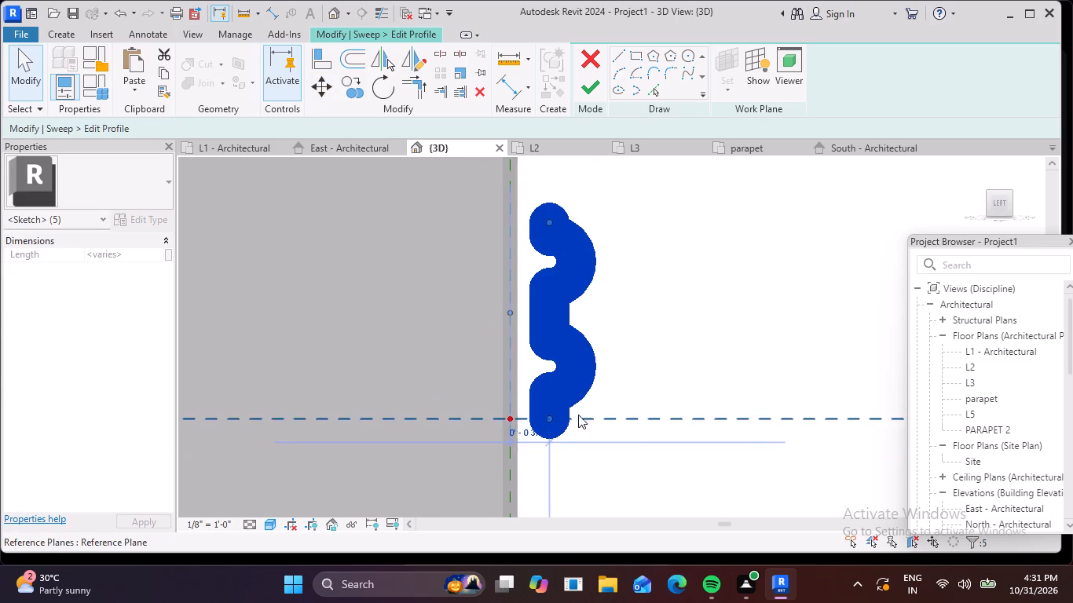
key("Escape")
Close the profile with lines from its top end back to the vertical reference plane, down to the plane intersection, and out to its bottom end.
type("l")
key("space")
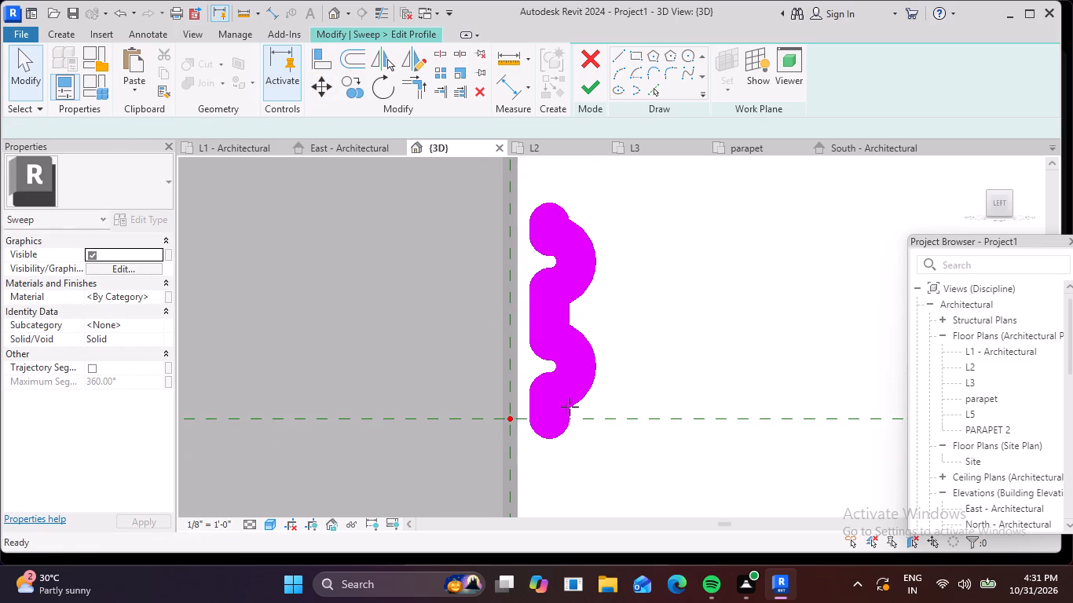
key("F1")
key("Escape")
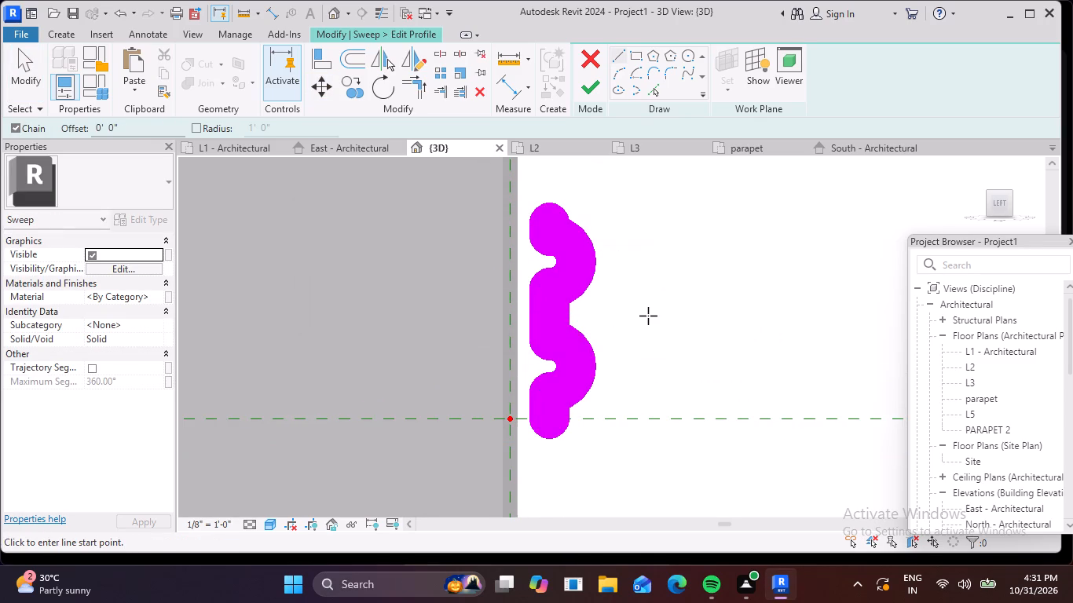
key("Escape")
left_click(618, 58)
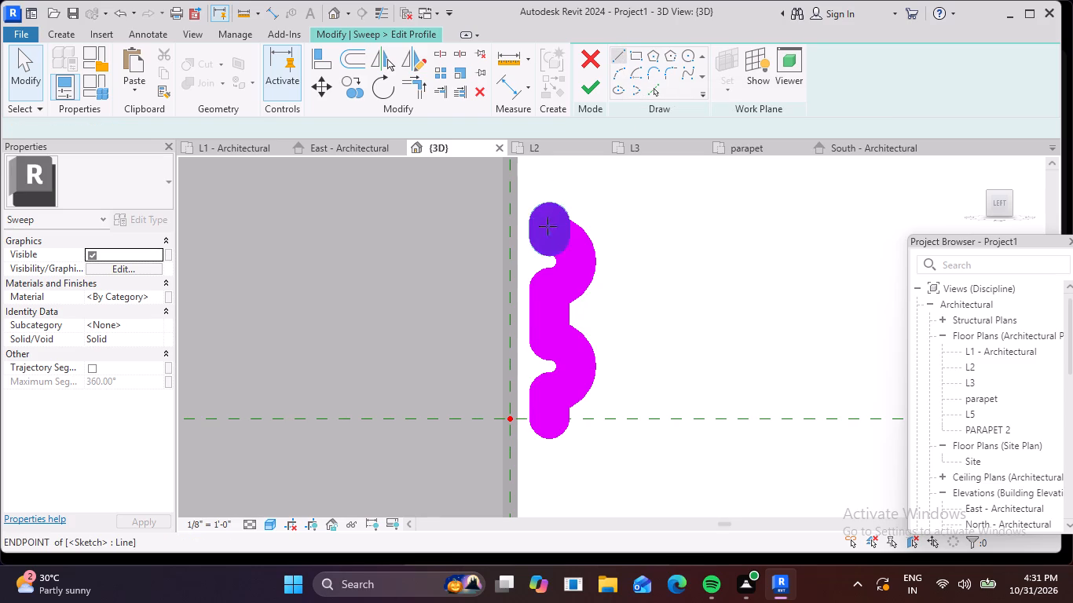
scroll(544, 220, "up", 3)
left_click(553, 230)
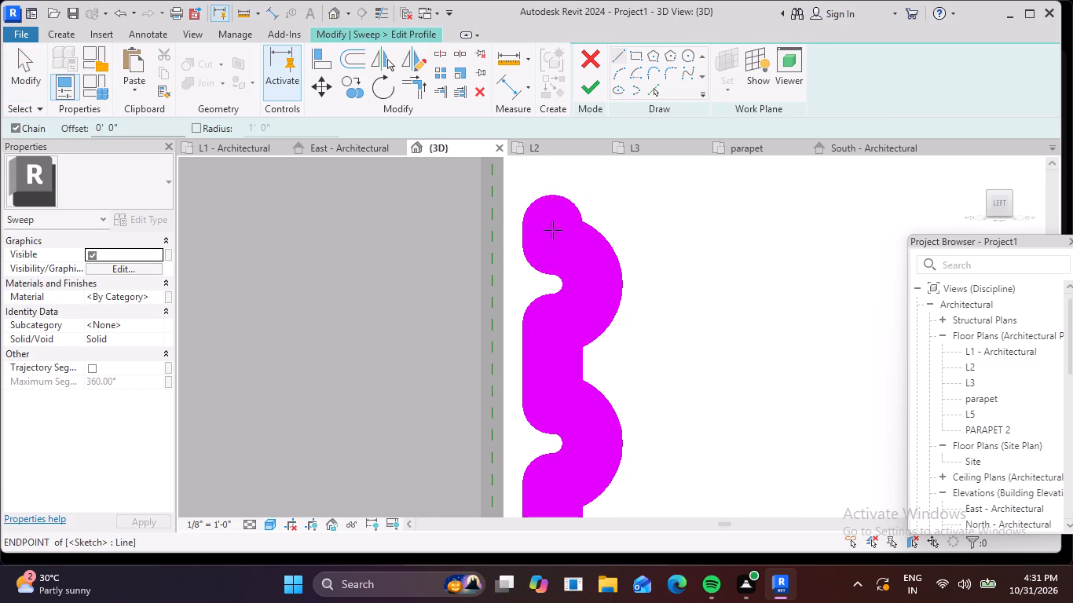
left_click(493, 223)
scroll(493, 383, "down", 3)
middle_click_drag(498, 422, 497, 422)
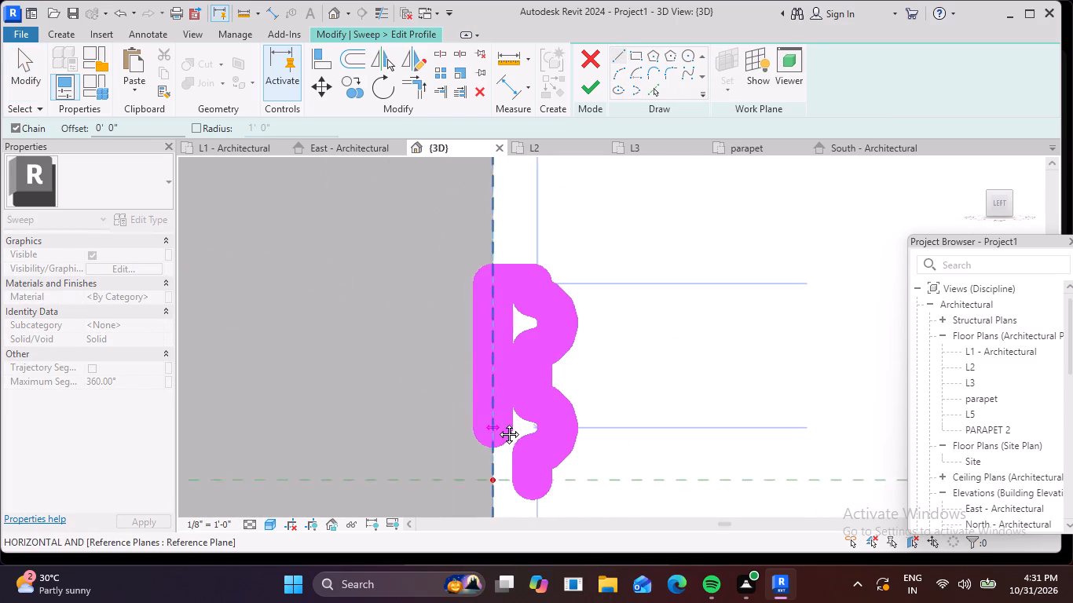
middle_click_drag(497, 422, 460, 263)
scroll(461, 338, "up", 4)
left_click(449, 312)
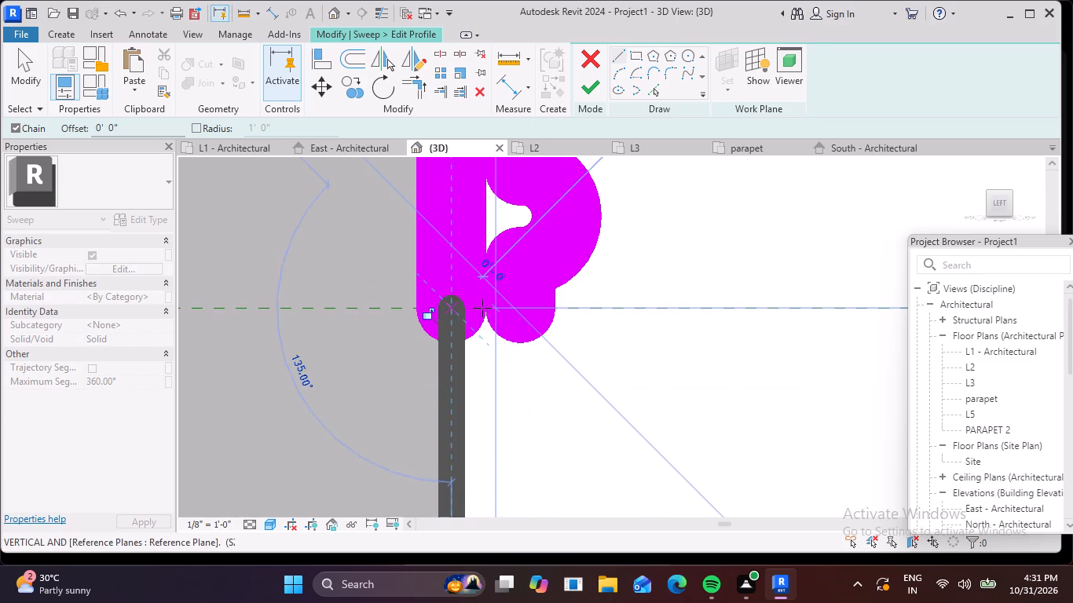
left_click(524, 308)
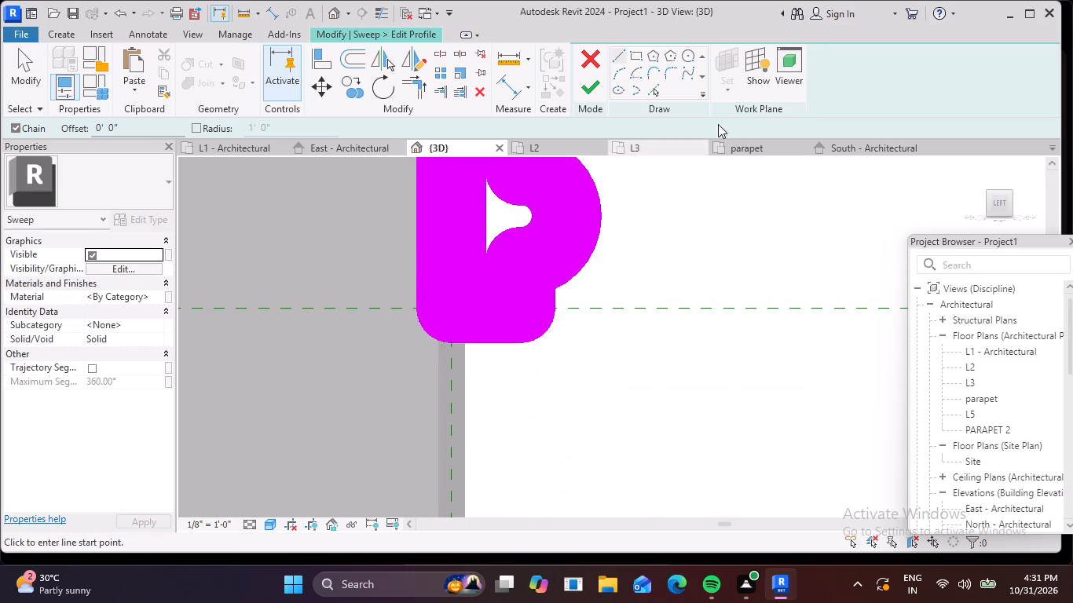
Finish the double-beaded profile sketch and complete the sweep along the arch edge.
scroll(586, 258, "down", 3)
middle_click_drag(590, 270, 597, 378)
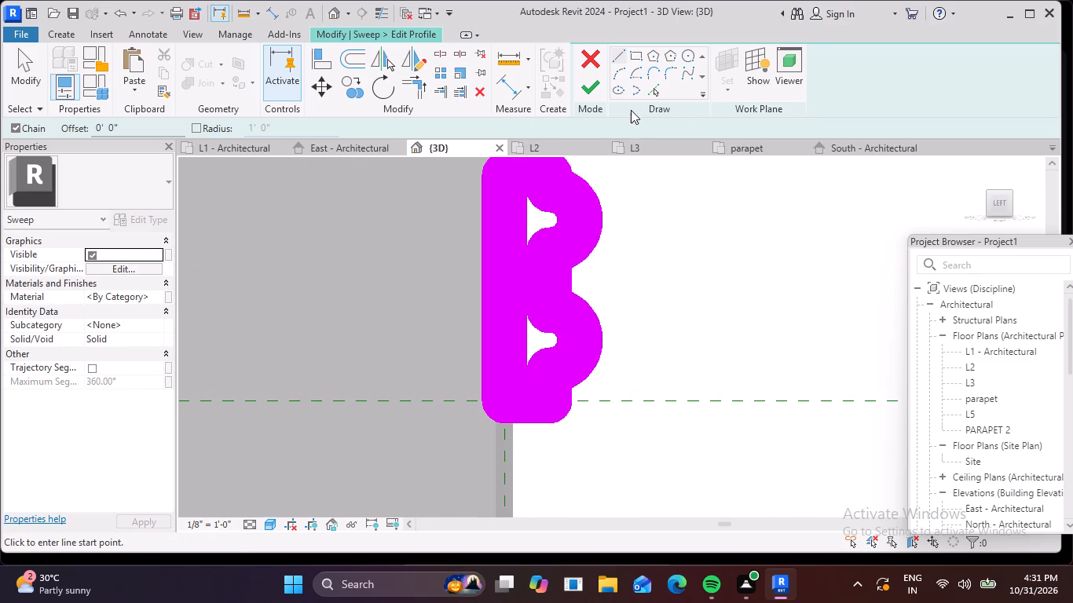
left_click(588, 95)
scroll(596, 242, "down", 3)
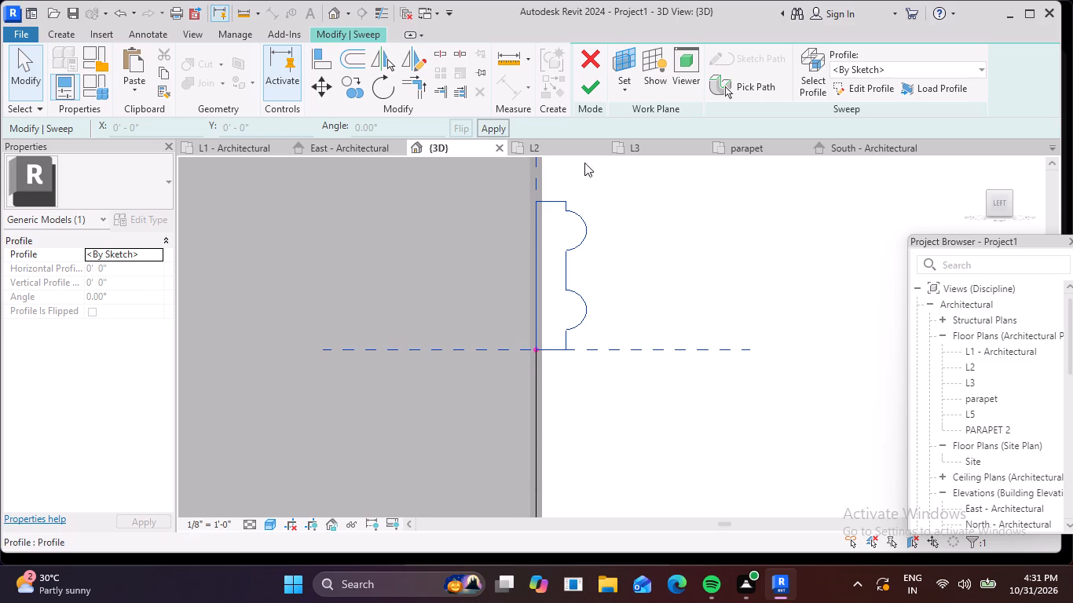
left_click(594, 95)
Inspect the new sweep moulding around the porch arch and where its lower end meets the column capital.
left_click(559, 252)
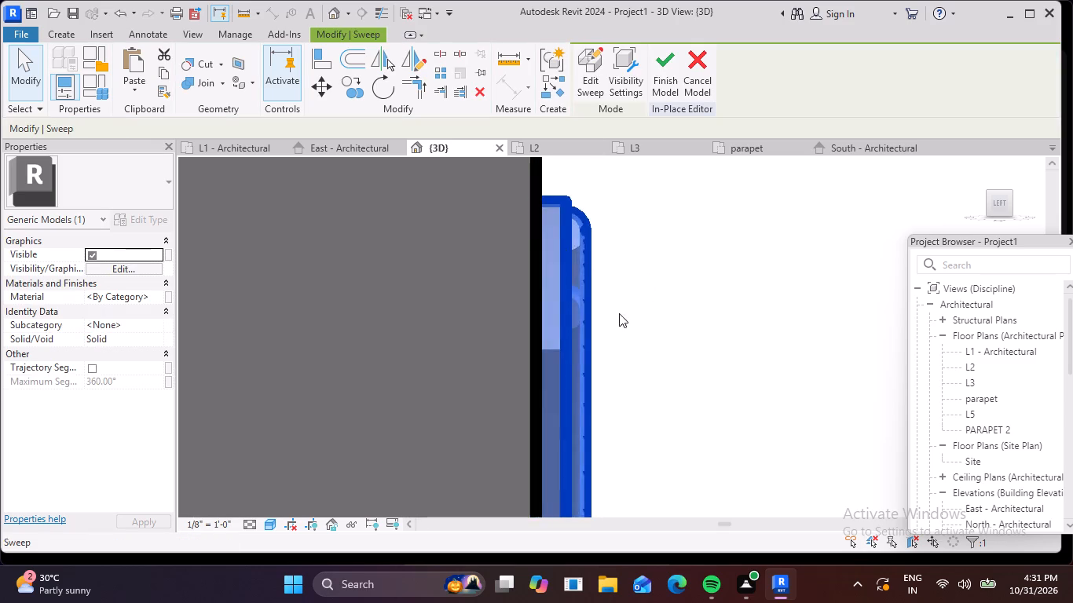
scroll(620, 316, "down", 7)
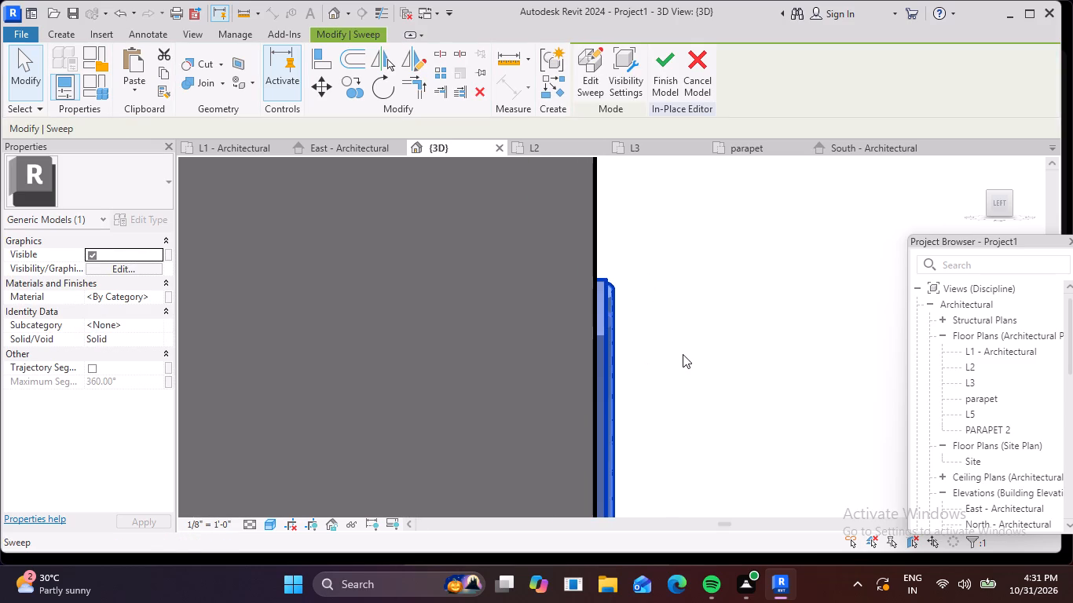
middle_click_drag(687, 349, 605, 391, "shift")
scroll(610, 393, "down", 9)
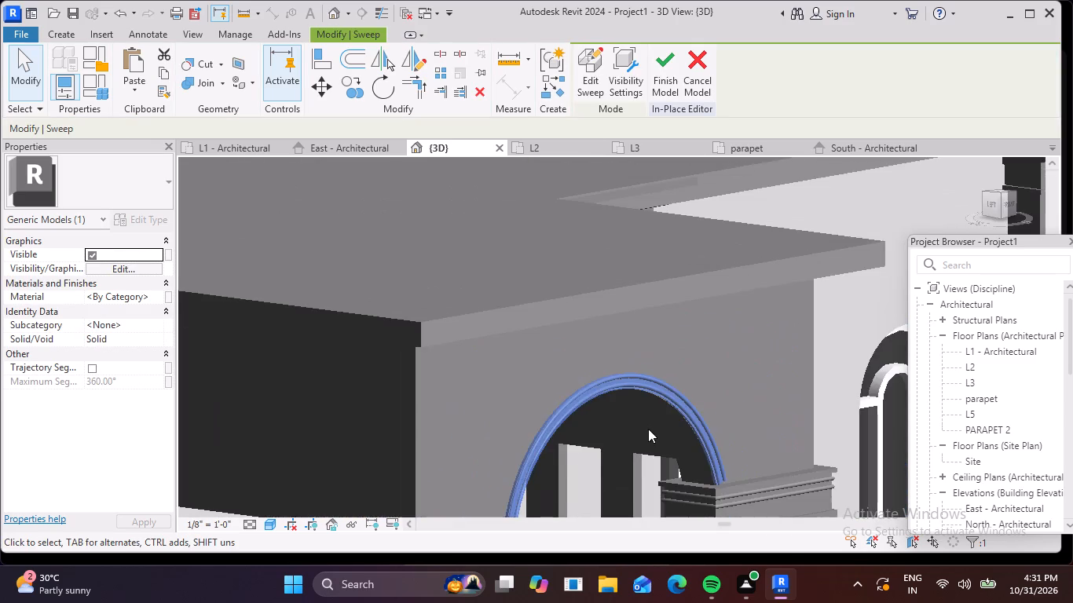
middle_click_drag(648, 429, 645, 340)
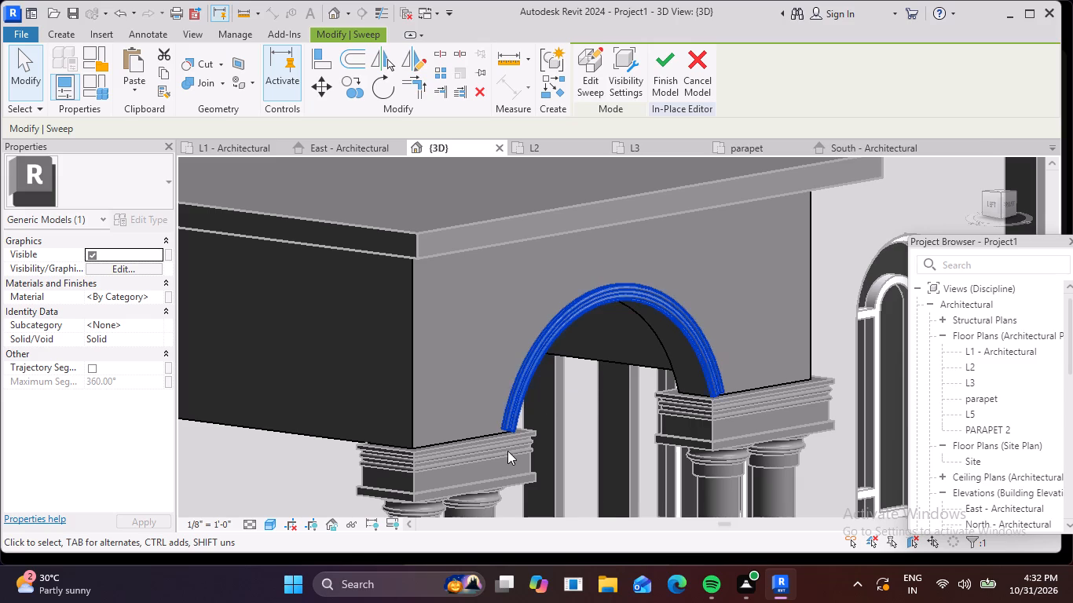
scroll(507, 451, "up", 4)
left_click(528, 373)
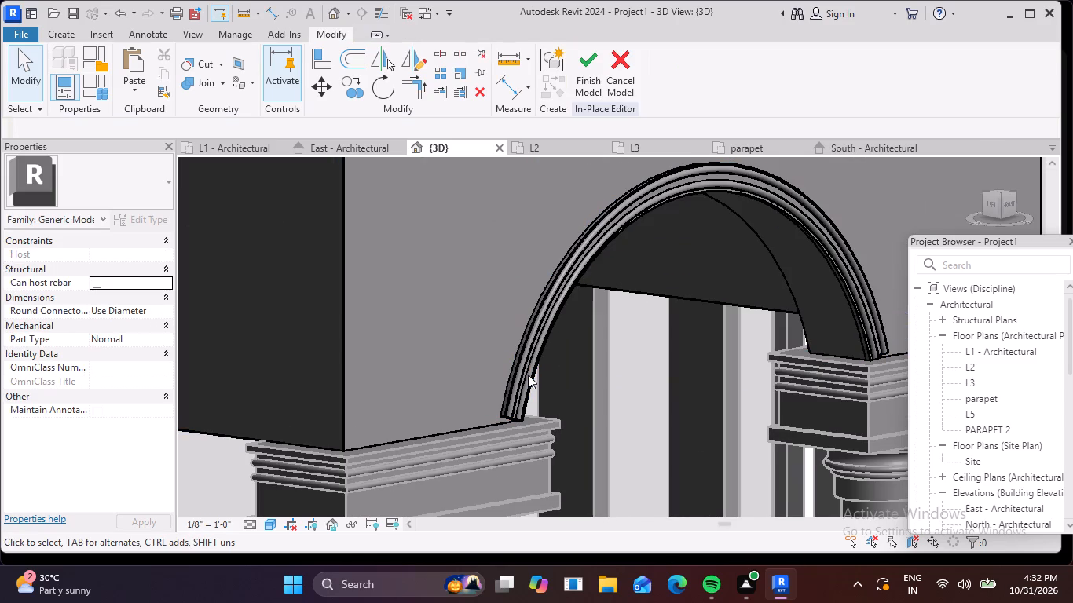
Edit the arch sweep's picked path, adding the porch wall's bottom front edge left of the arch and the adjoining left side wall's bottom edge.
left_click(523, 372)
scroll(665, 473, "down", 4)
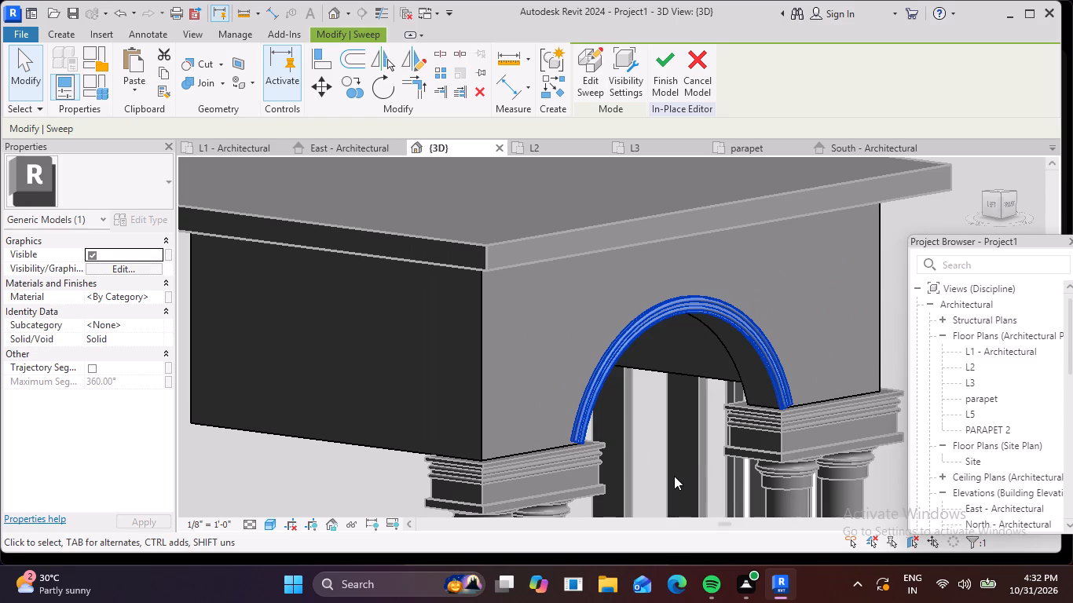
left_click(581, 88)
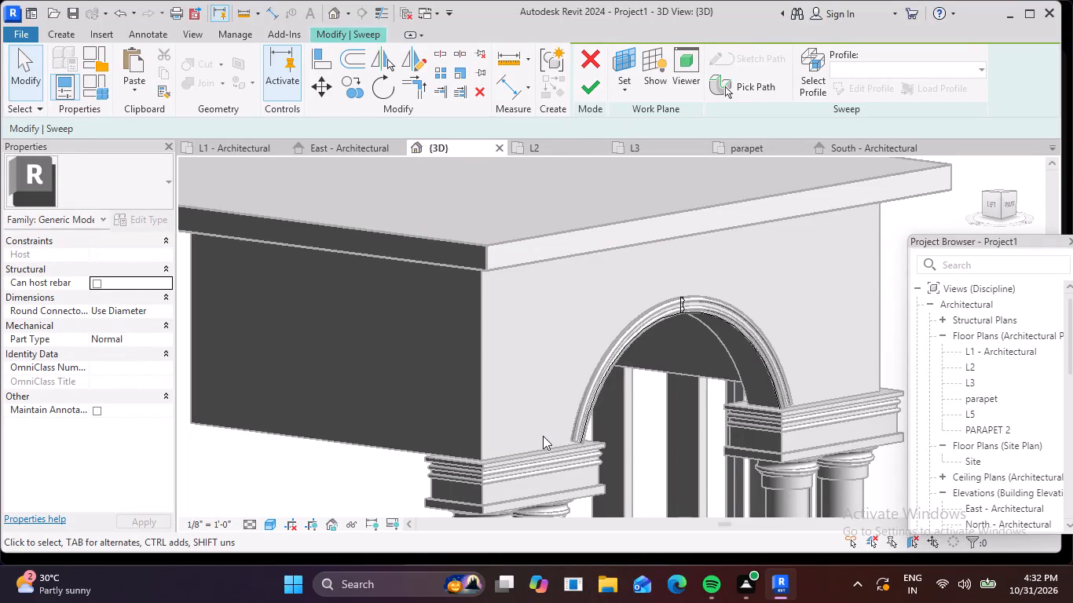
scroll(596, 376, "up", 5)
left_click(608, 384)
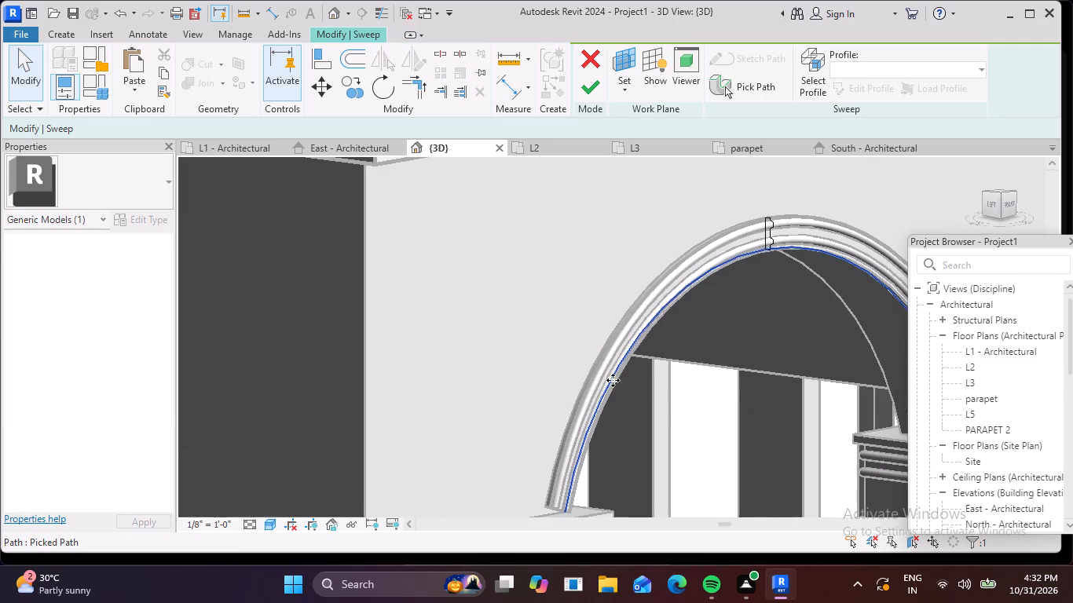
left_click(733, 80)
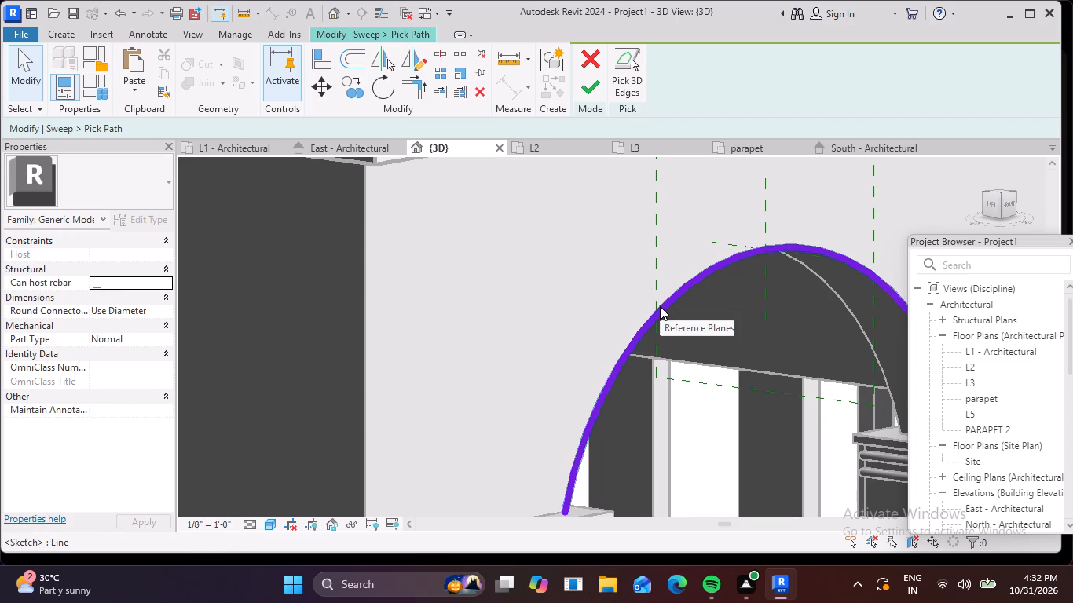
middle_click_drag(610, 369, 633, 262)
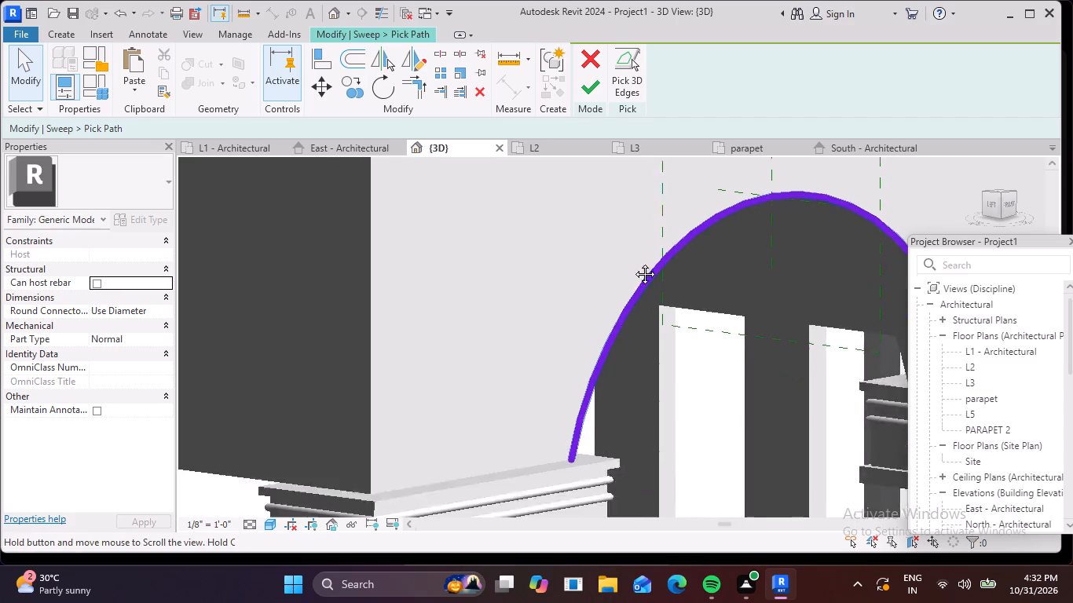
middle_click_drag(633, 262, 647, 234)
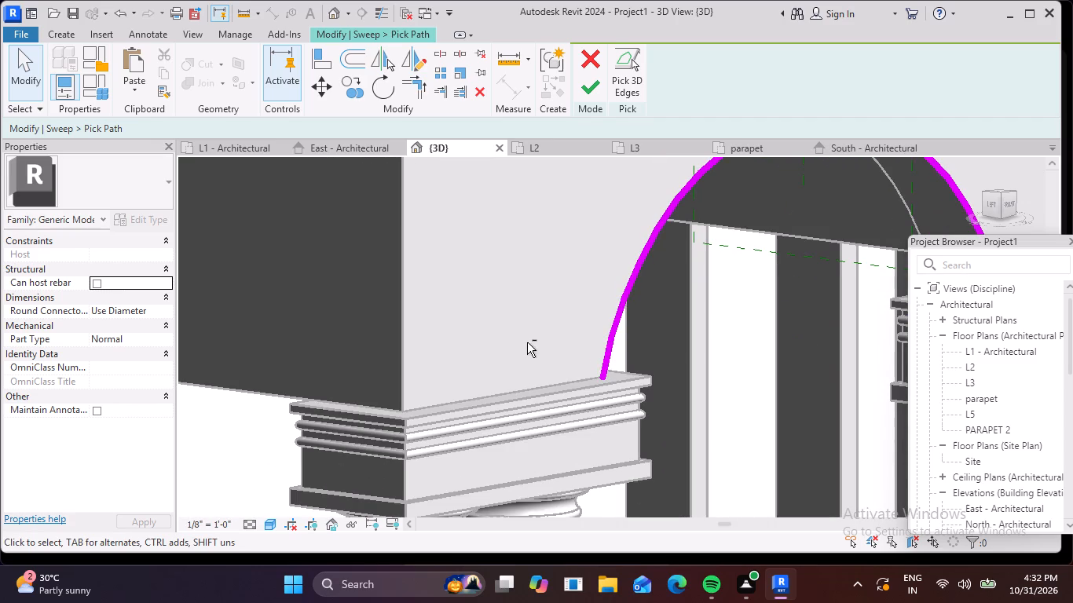
middle_click_drag(527, 342, 522, 398, "shift")
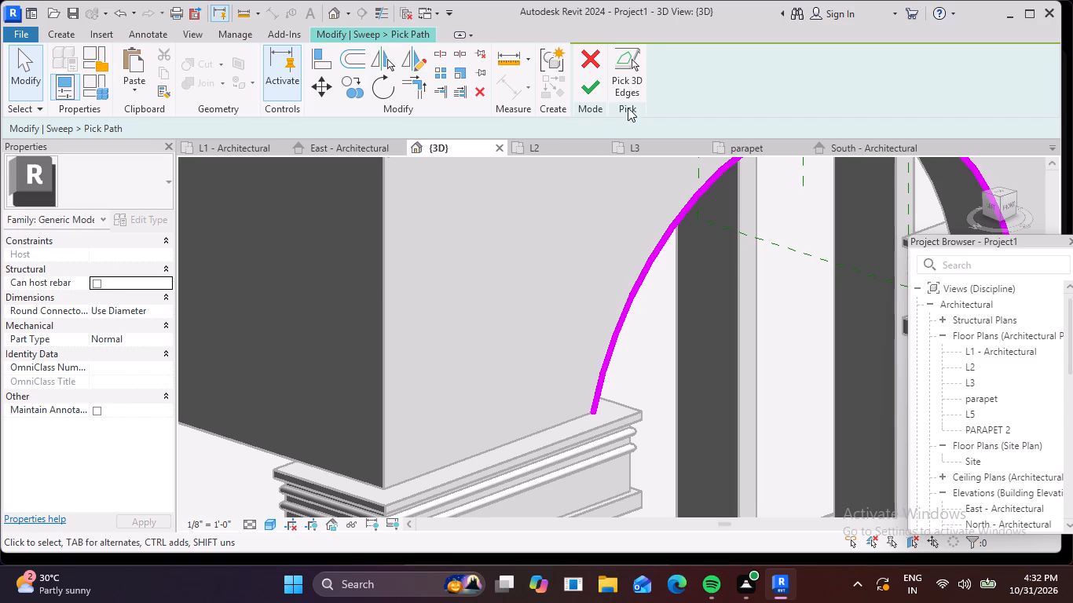
left_click(629, 78)
left_click(516, 440)
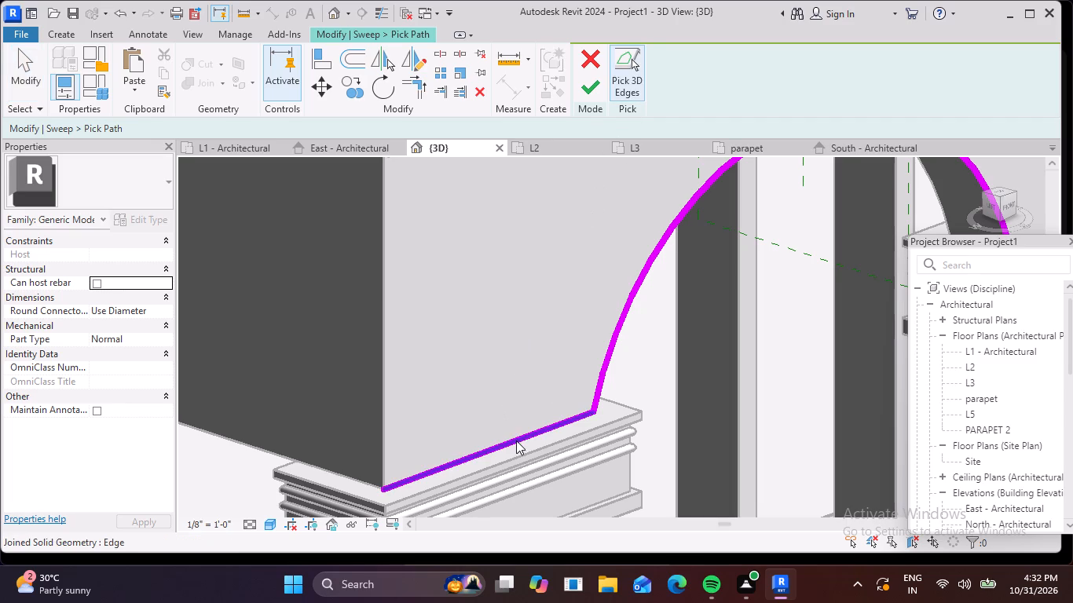
left_click(350, 477)
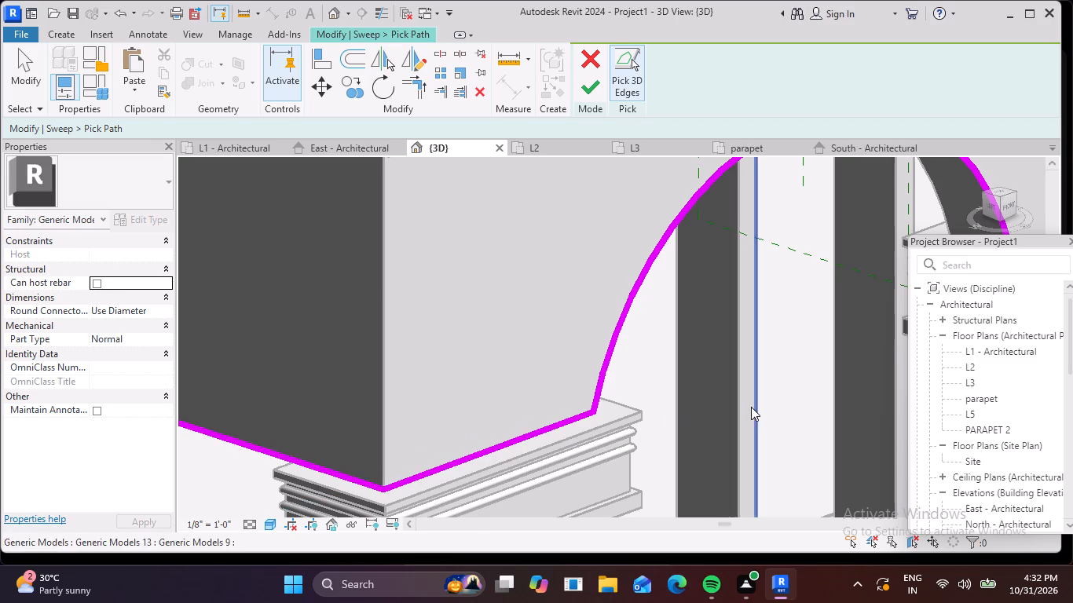
Extend the sweep path along the porch wall's bottom front edge right of the arch and the adjoining right side wall's bottom edge.
middle_click_drag(751, 407, 276, 408)
left_click(618, 225)
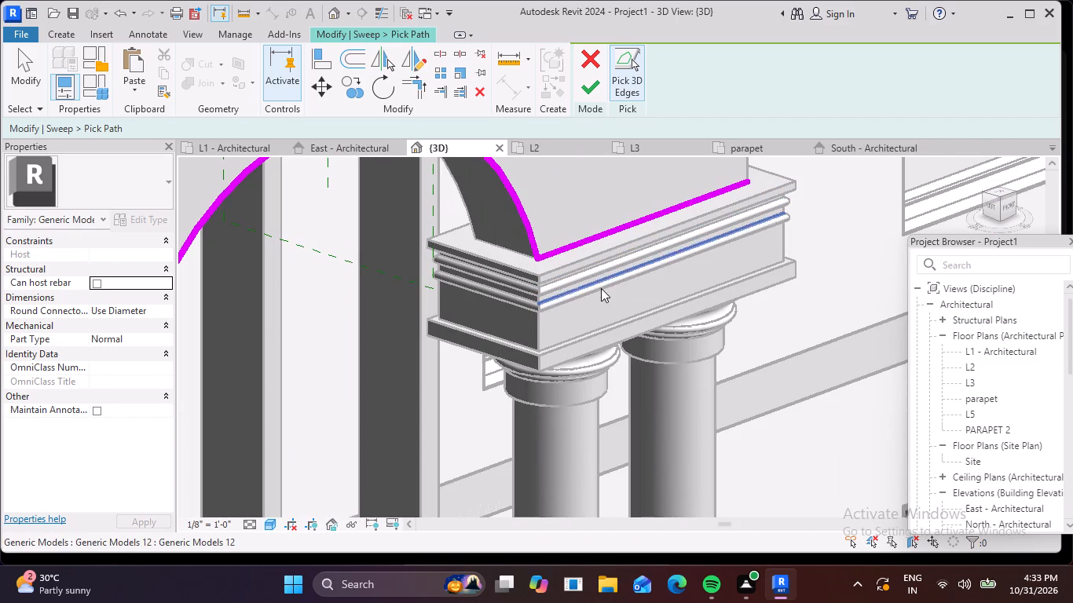
middle_click_drag(621, 298, 527, 360, "shift")
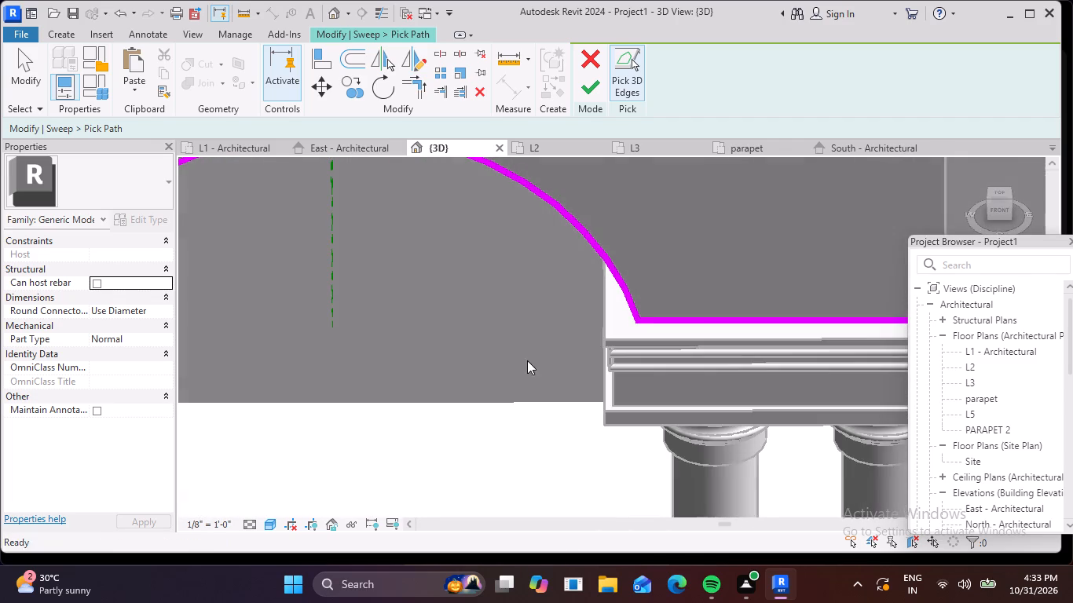
scroll(552, 349, "down", 2)
middle_click_drag(531, 352, 341, 353)
middle_click_drag(519, 326, 466, 349, "shift")
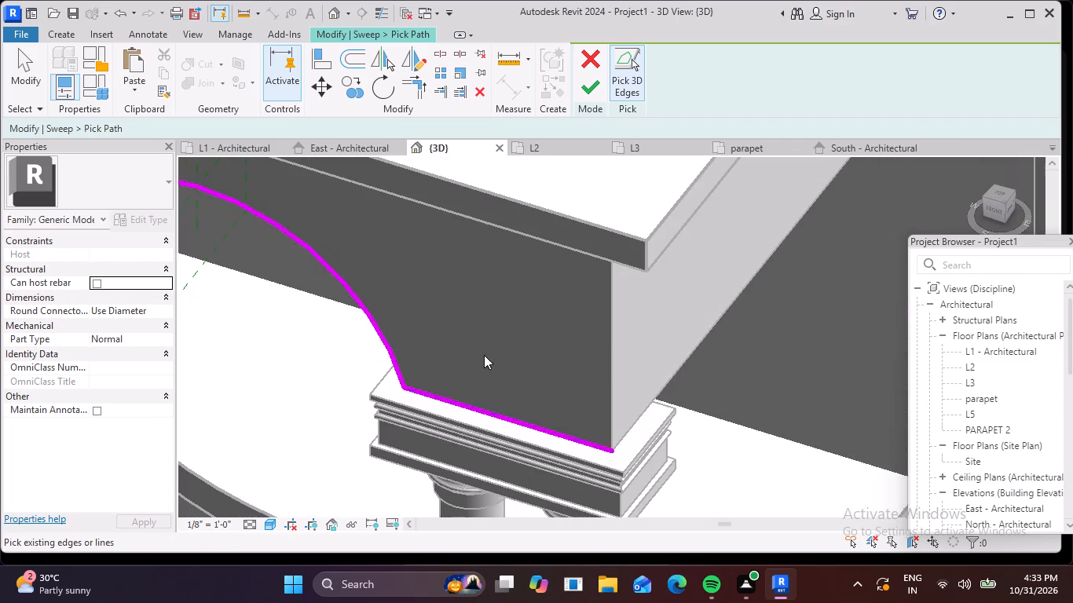
left_click(629, 426)
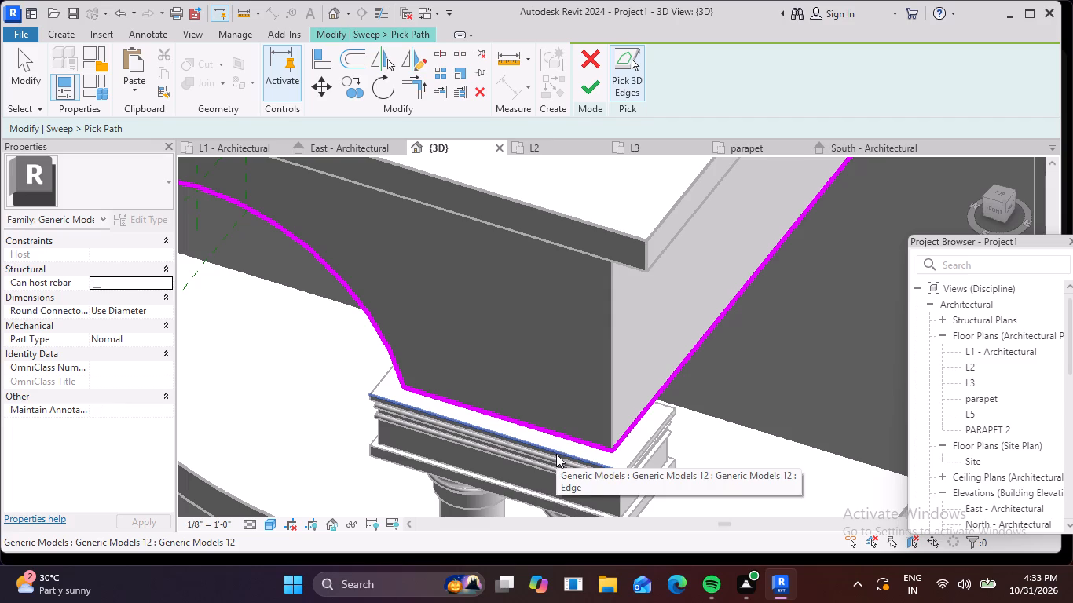
Finish the extended path and complete the sweep edit, leaving the moulding deselected.
left_click(585, 93)
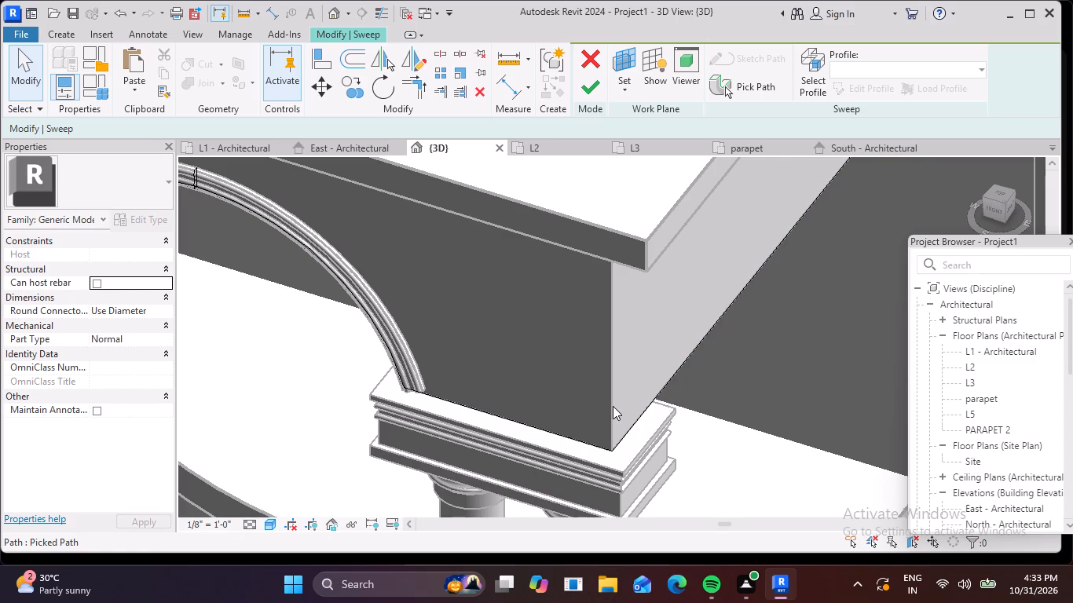
left_click(584, 84)
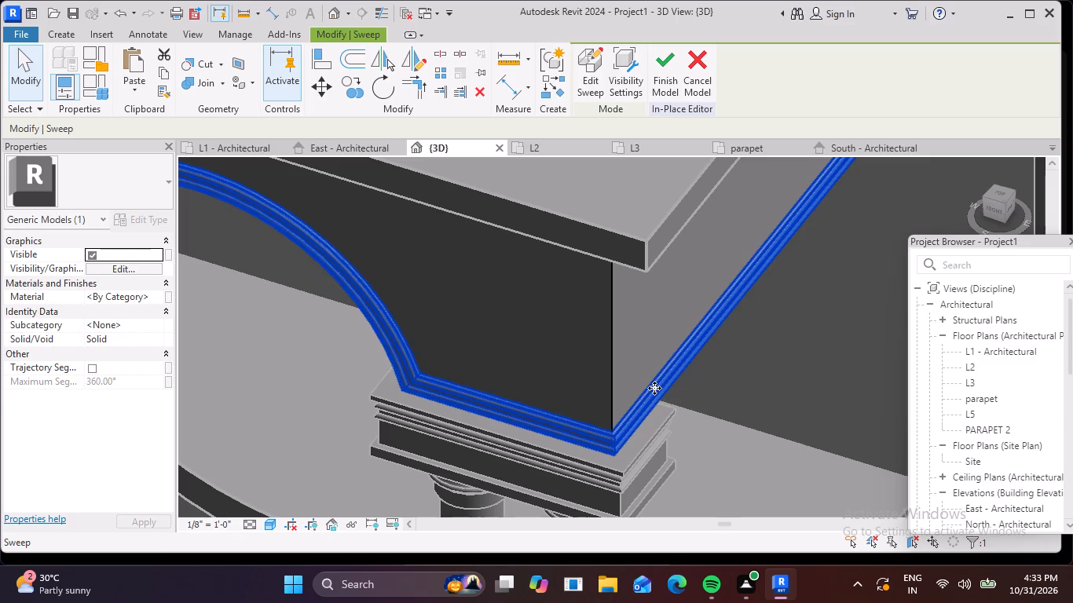
key("Escape")
key("Escape")
Examine the extended porch moulding from the front and compare it with the columns, windows and overall facade.
scroll(686, 406, "down", 6)
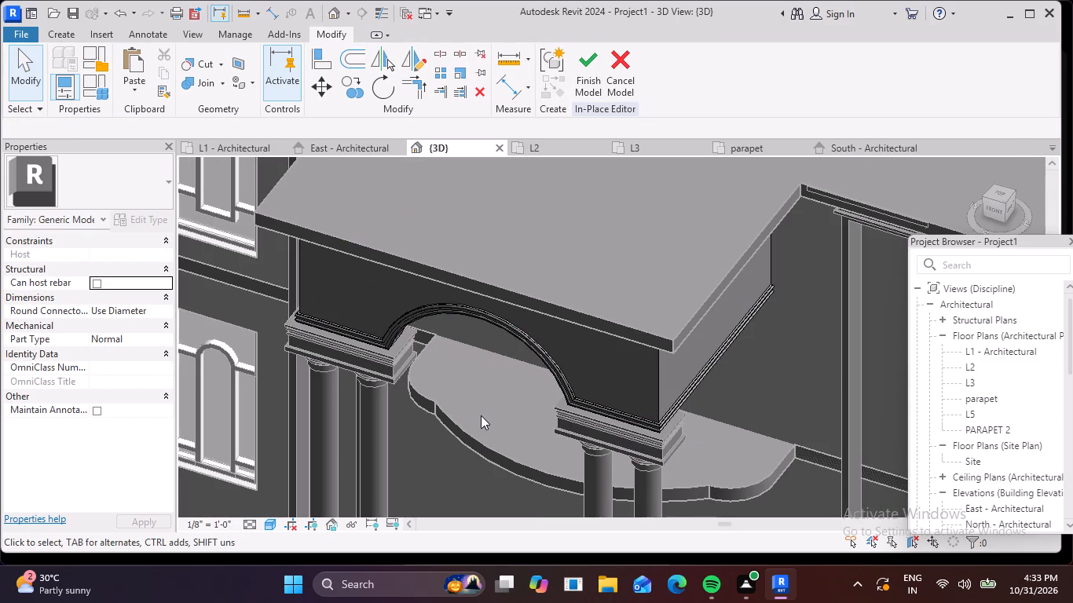
middle_click_drag(480, 415, 526, 264, "shift")
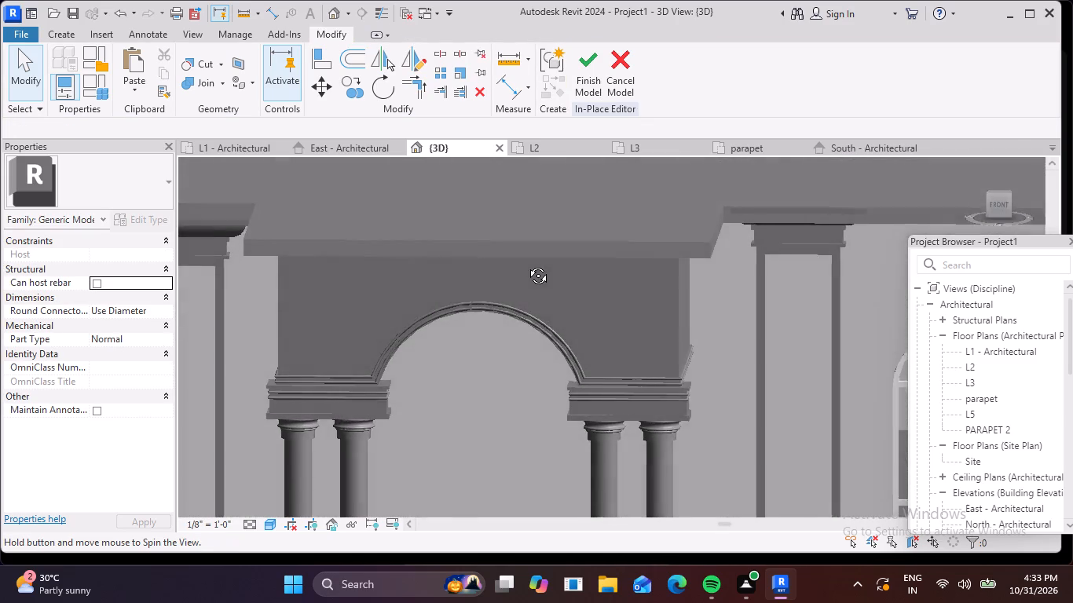
middle_click_drag(526, 264, 528, 257, "shift")
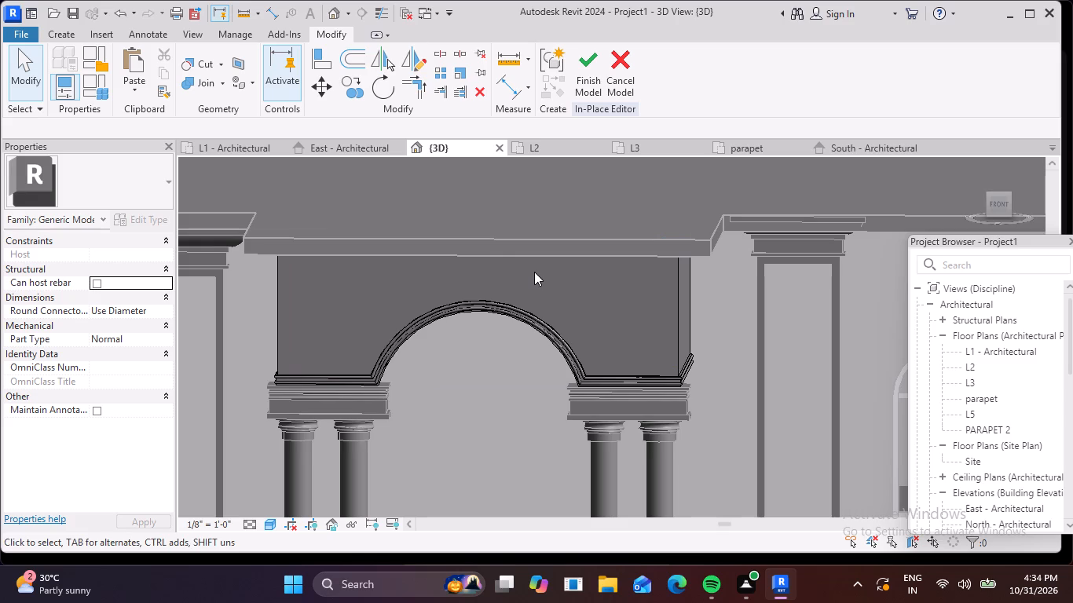
scroll(578, 258, "down", 8)
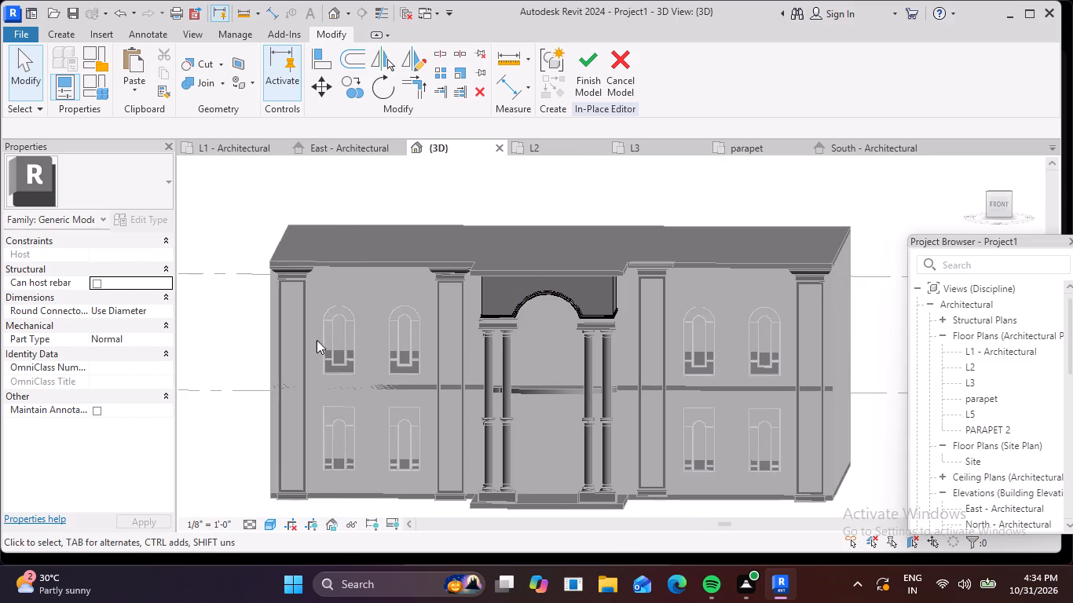
middle_click_drag(329, 340, 460, 326)
scroll(436, 248, "up", 9)
scroll(578, 336, "down", 2)
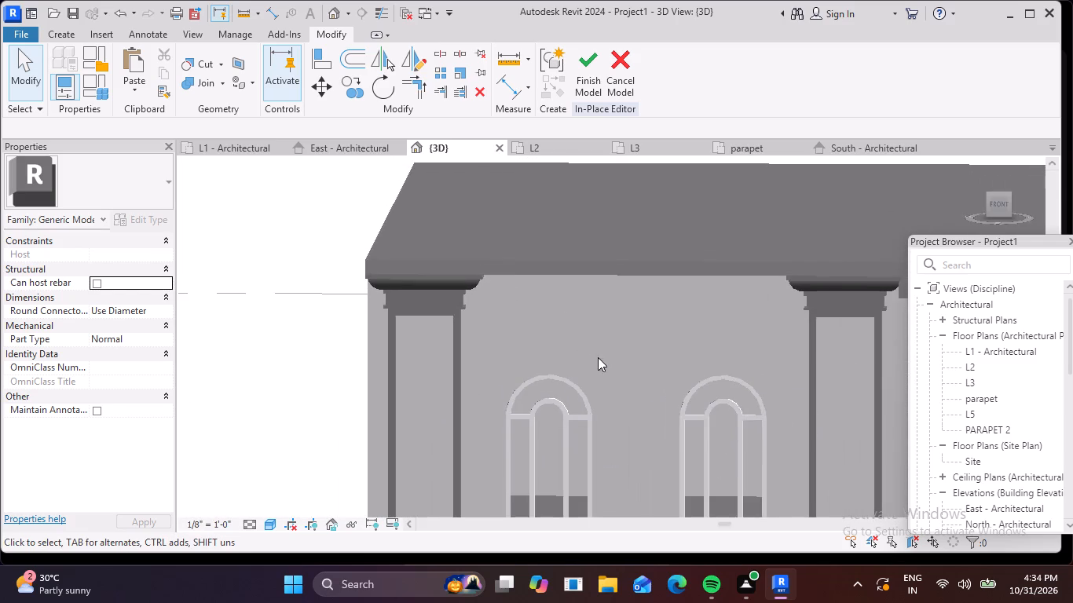
middle_click_drag(647, 389, 519, 285)
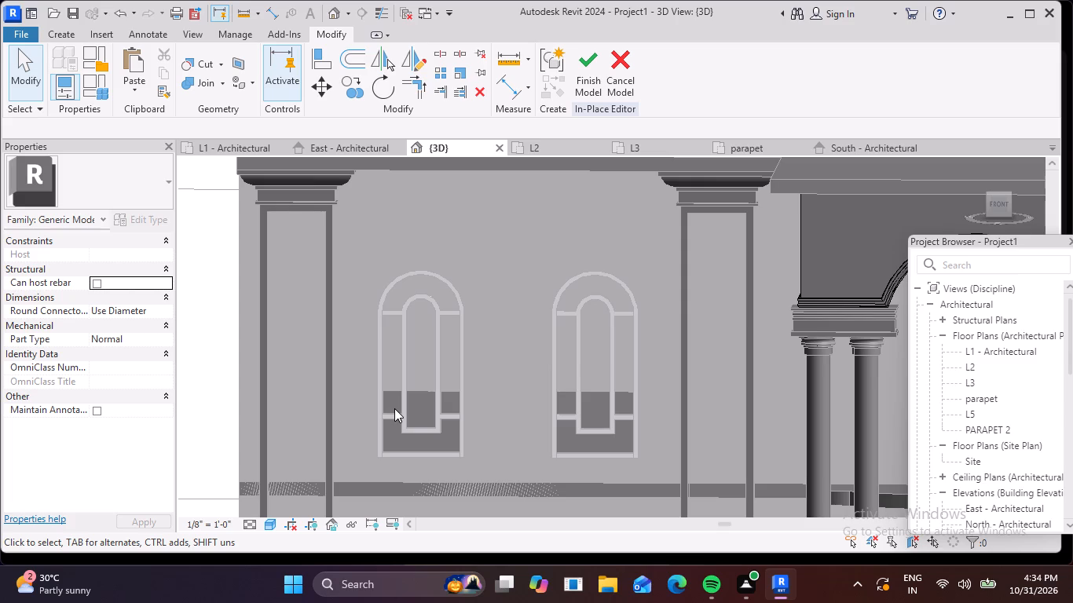
scroll(460, 301, "down", 5)
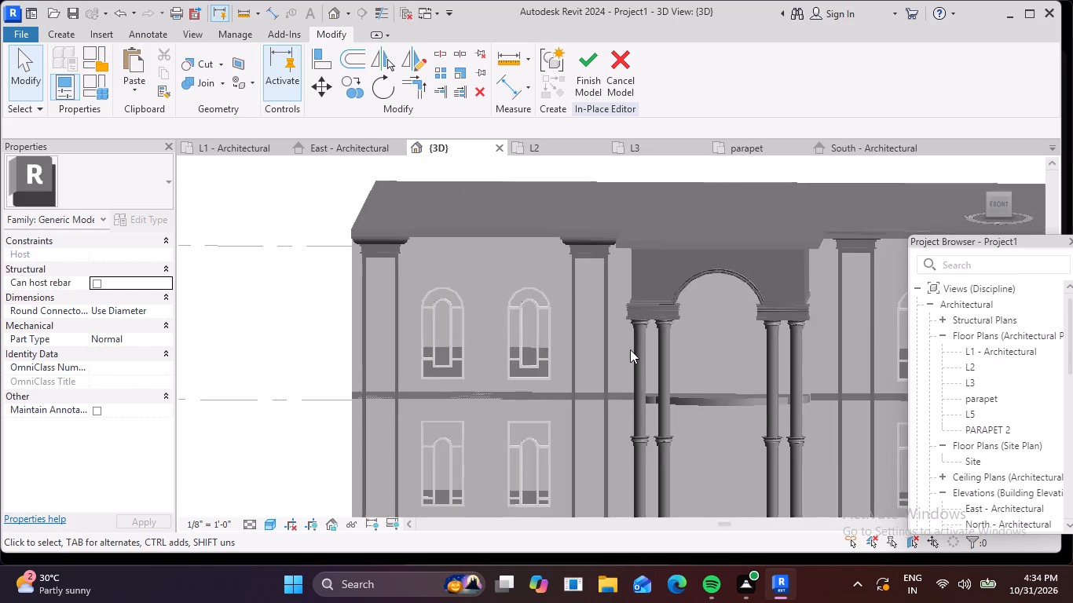
scroll(631, 349, "down", 2)
middle_click_drag(706, 381, 509, 333)
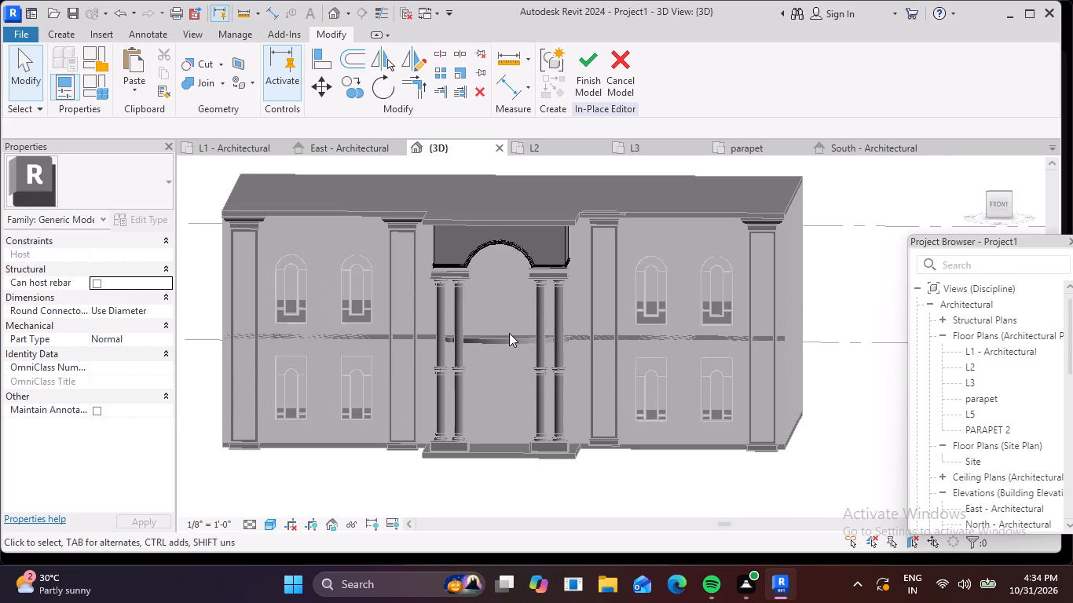
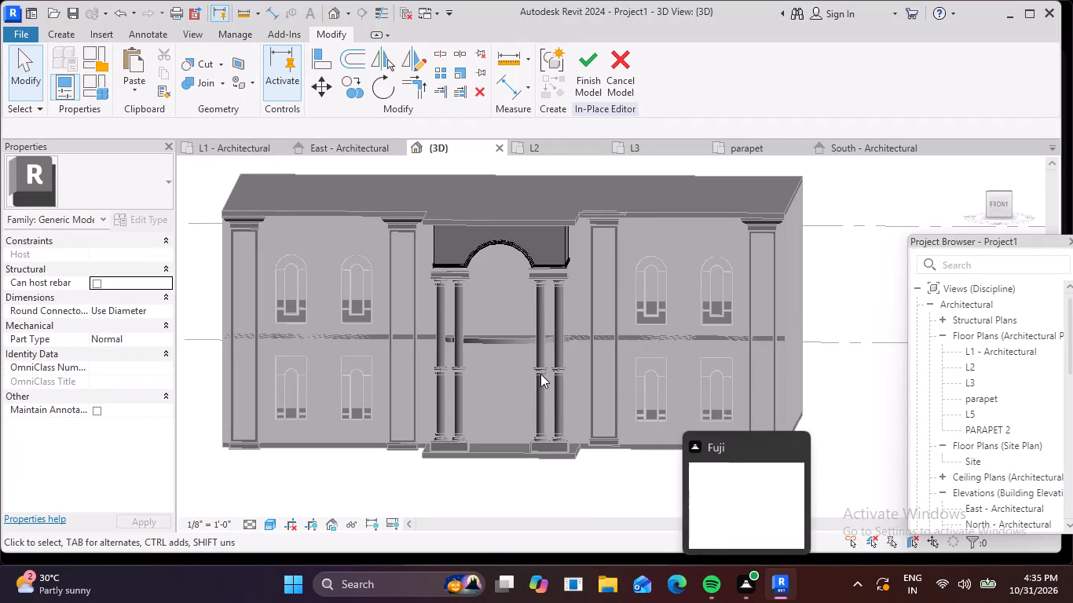
Examine the upper-storey arched windows and the columns on the front facade left of the porch.
scroll(604, 291, "up", 5)
scroll(618, 334, "down", 4)
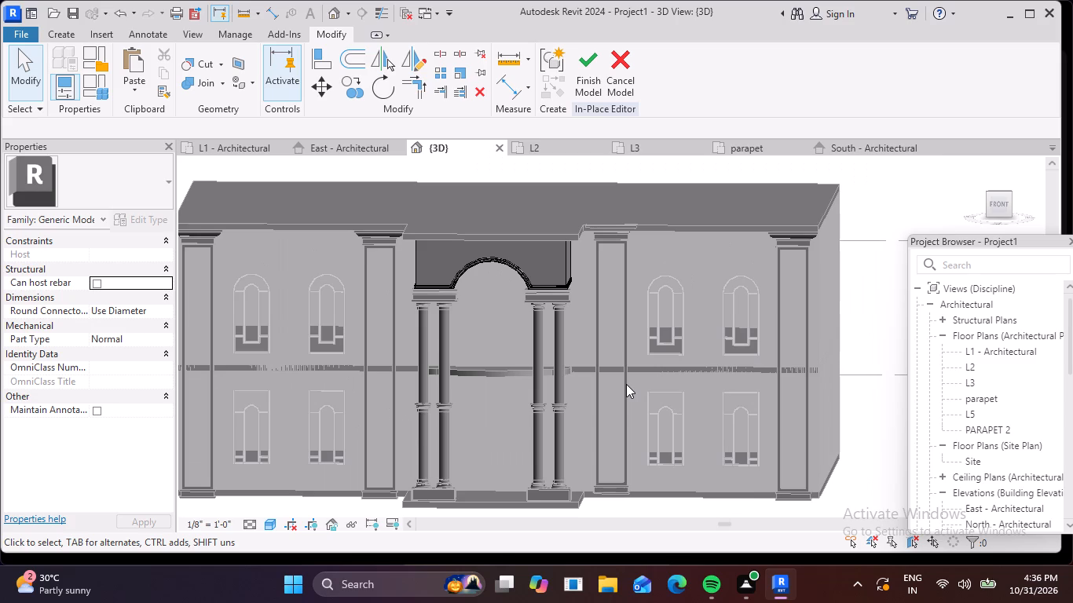
scroll(336, 262, "up", 4)
middle_click_drag(223, 272, 425, 327)
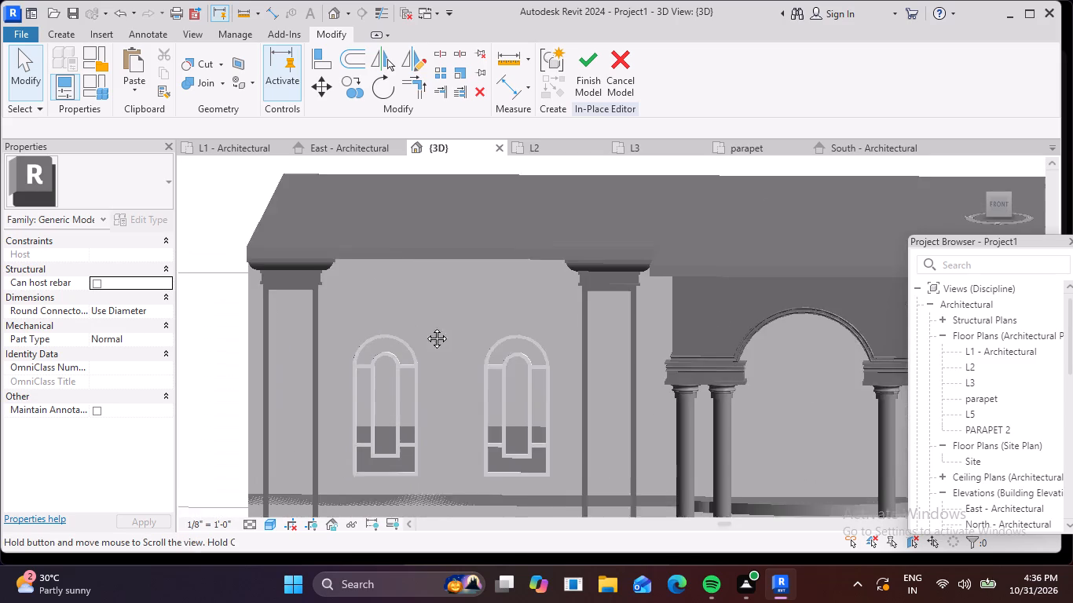
middle_click_drag(425, 327, 453, 329)
scroll(479, 360, "up", 2)
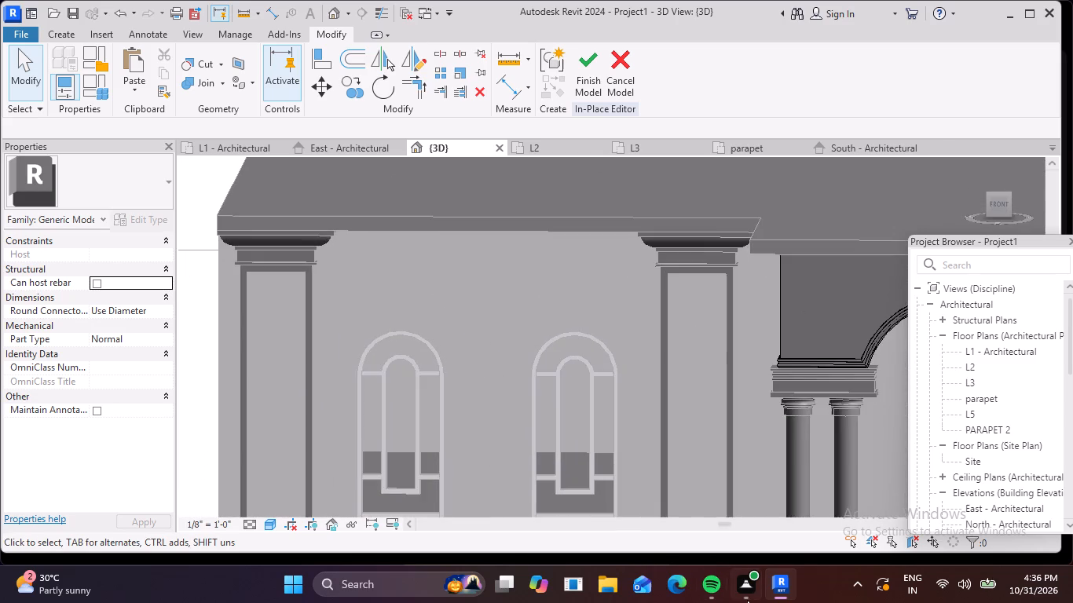
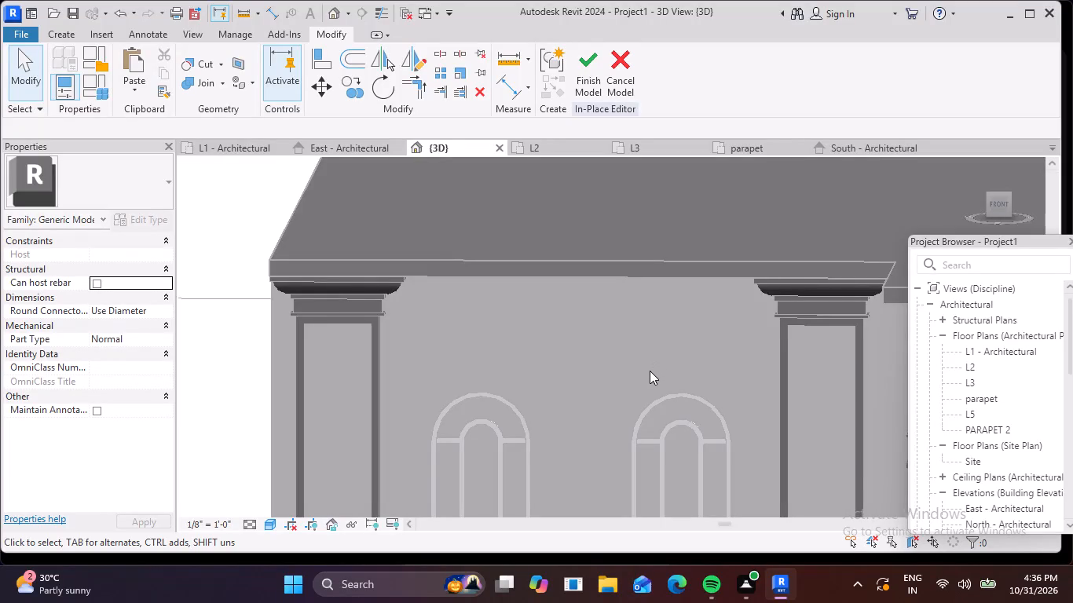
Finish the in-place model of the porch's sweep moulding.
scroll(557, 360, "up", 3)
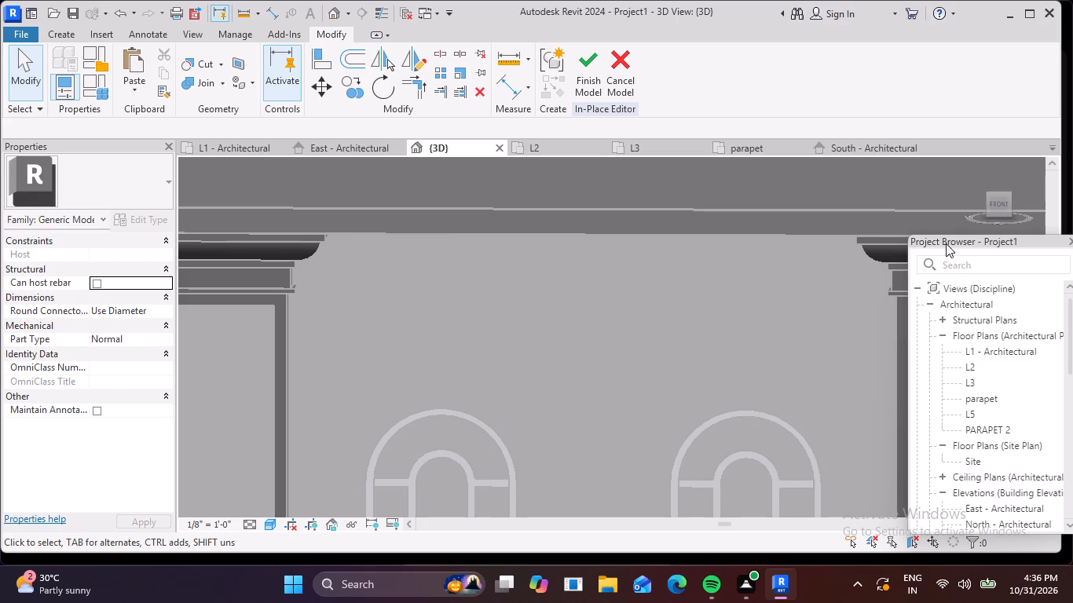
left_click(1002, 203)
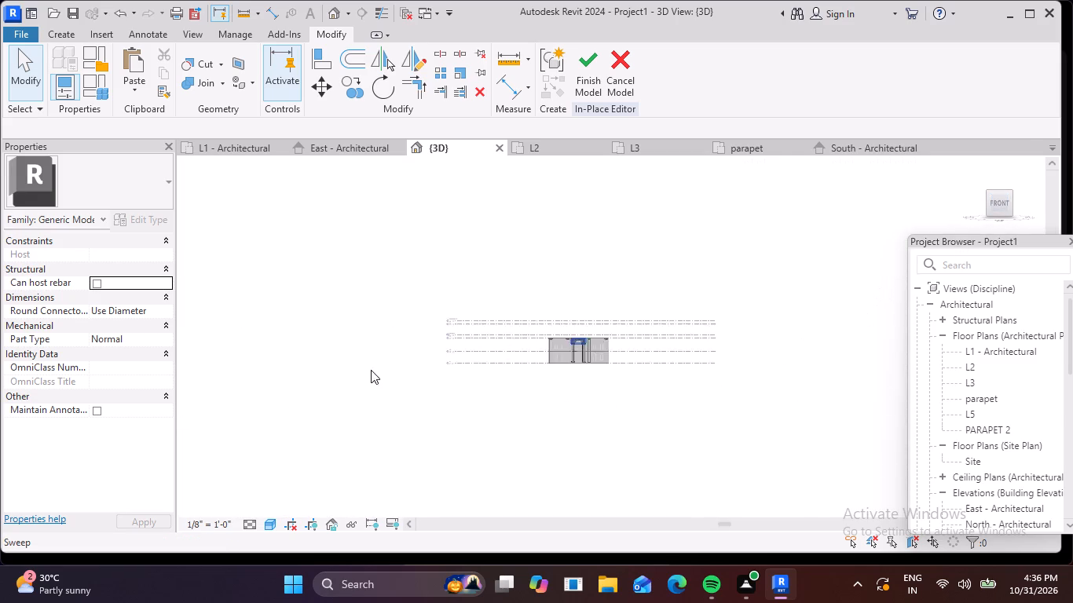
scroll(371, 370, "up", 4)
scroll(788, 295, "up", 6)
scroll(802, 375, "up", 6)
scroll(710, 333, "up", 5)
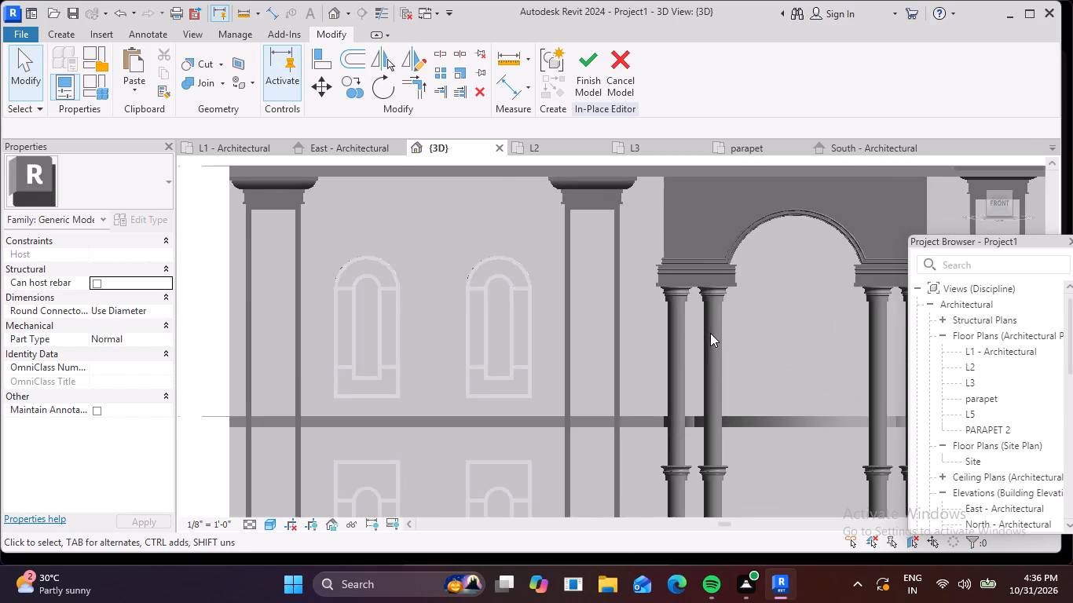
middle_click_drag(710, 333, 694, 438)
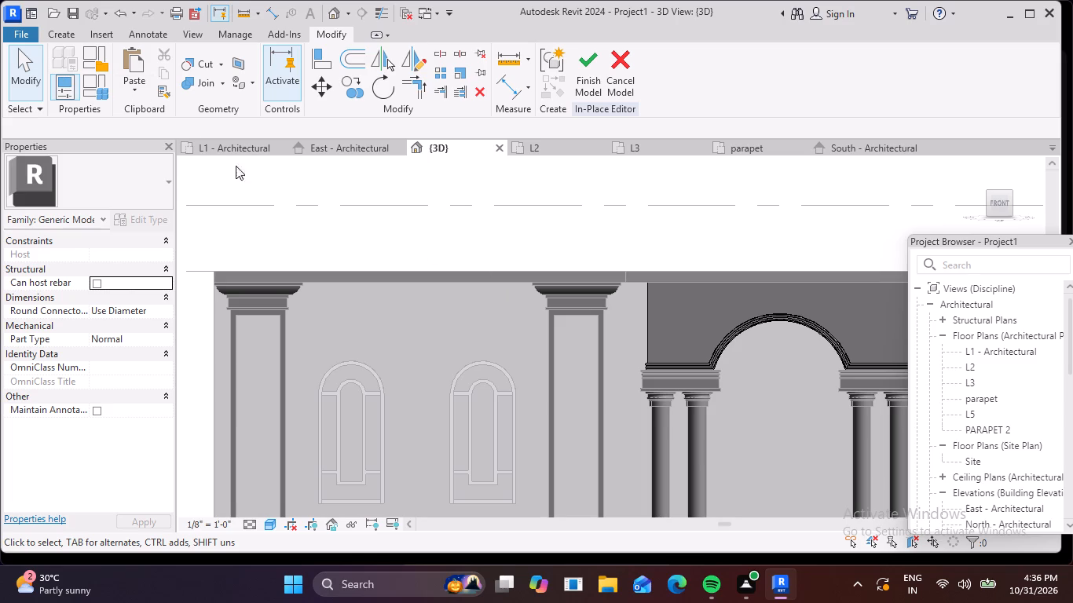
left_click(584, 57)
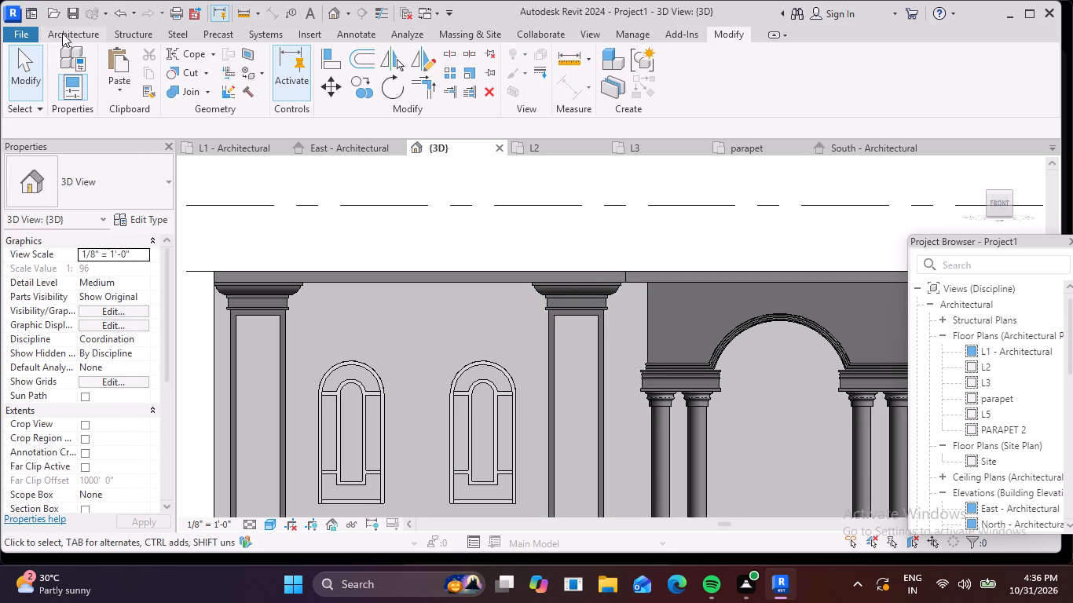
Create a new in-place component in the Generic Models category, keeping the suggested name.
left_click(65, 37)
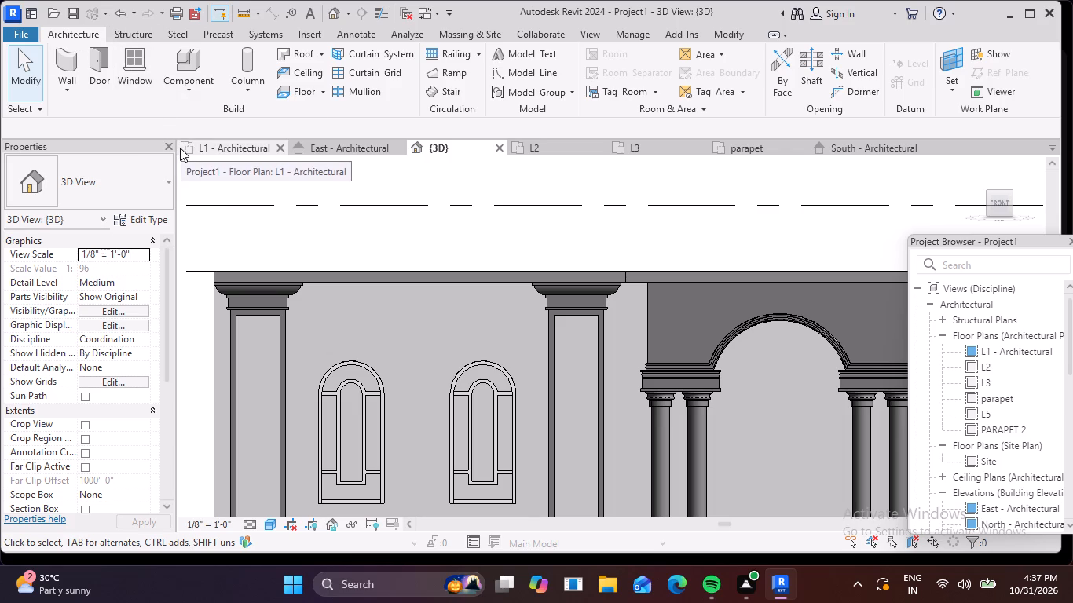
left_click(200, 87)
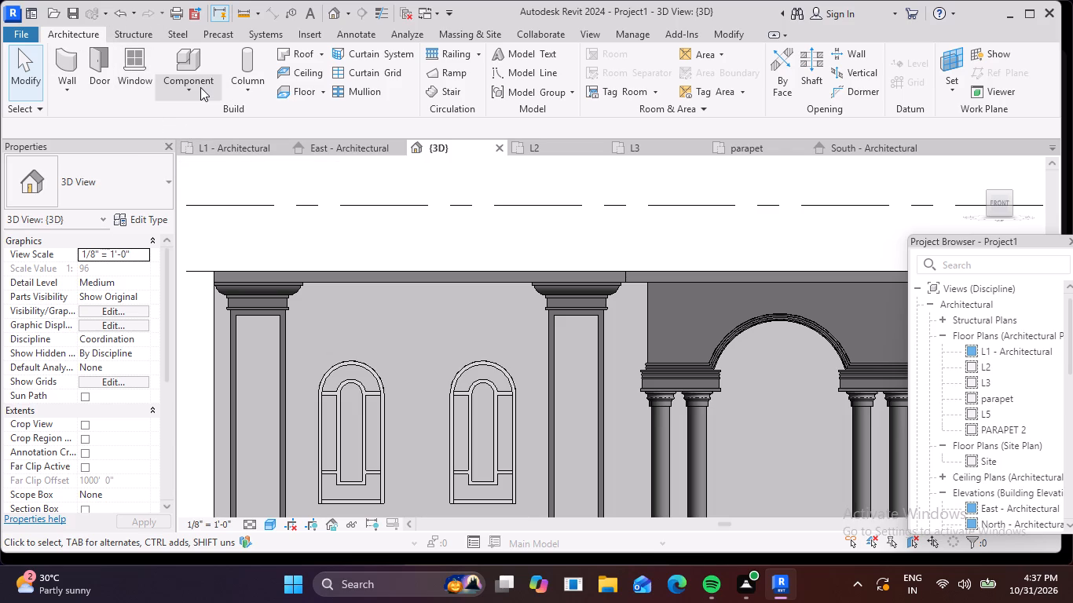
left_click(196, 146)
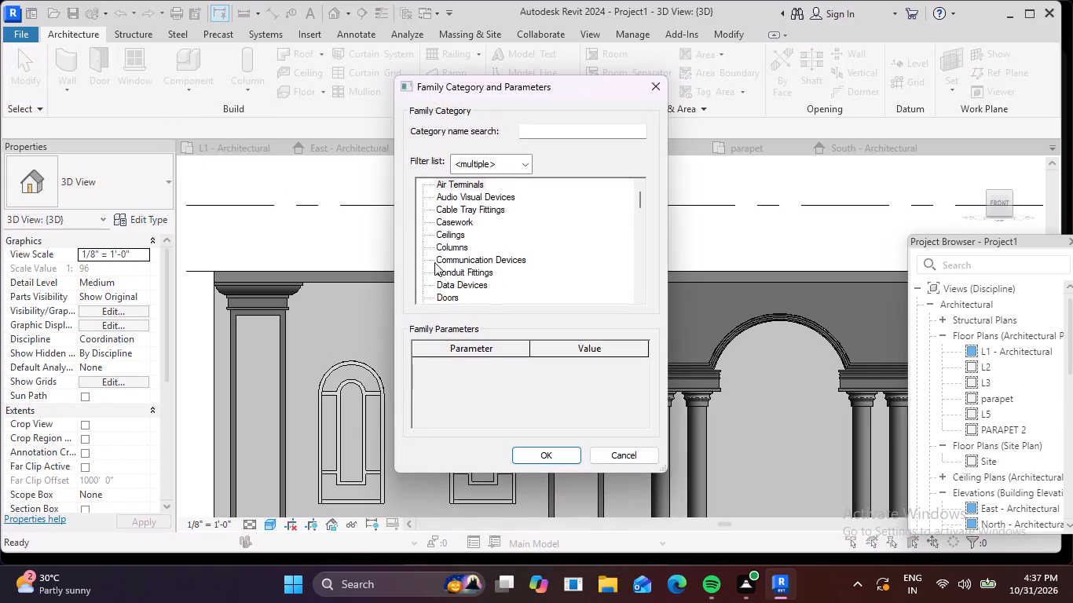
scroll(440, 263, "down", 13)
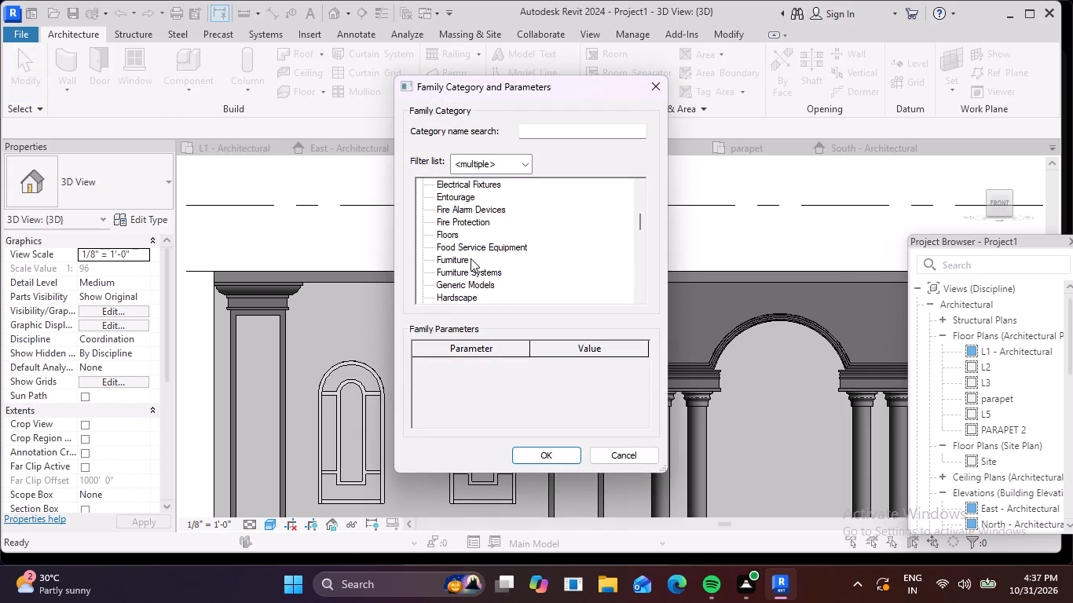
scroll(471, 258, "down", 3)
left_click(479, 246)
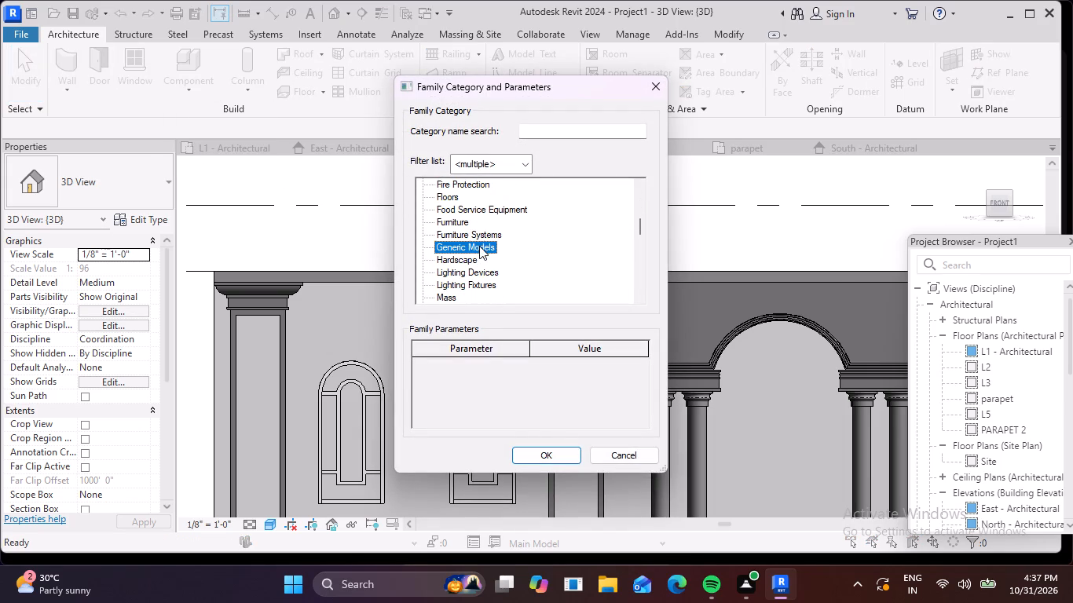
left_click(558, 458)
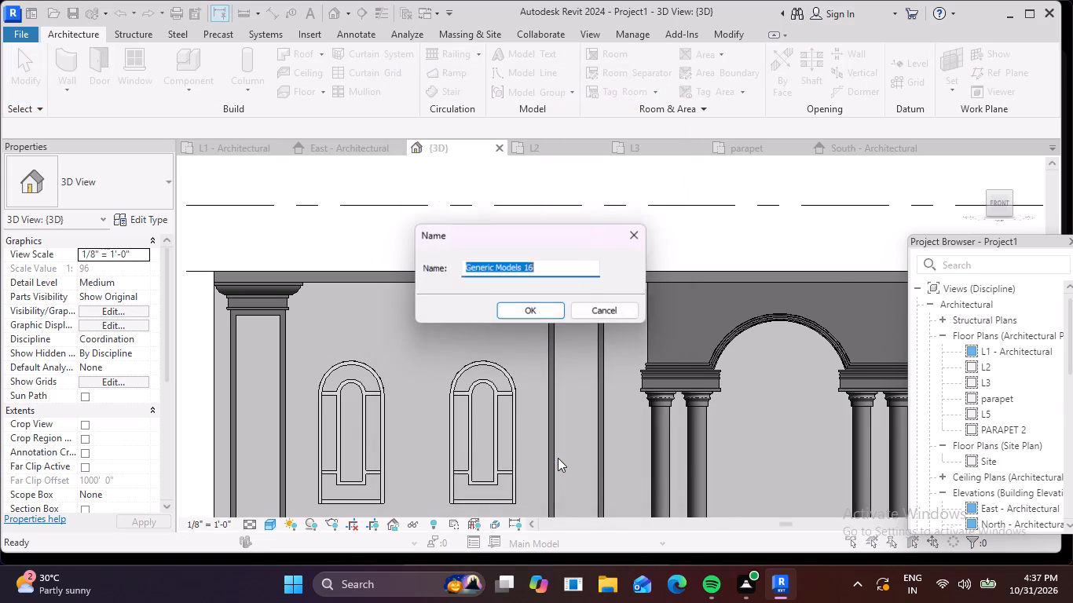
left_click(533, 308)
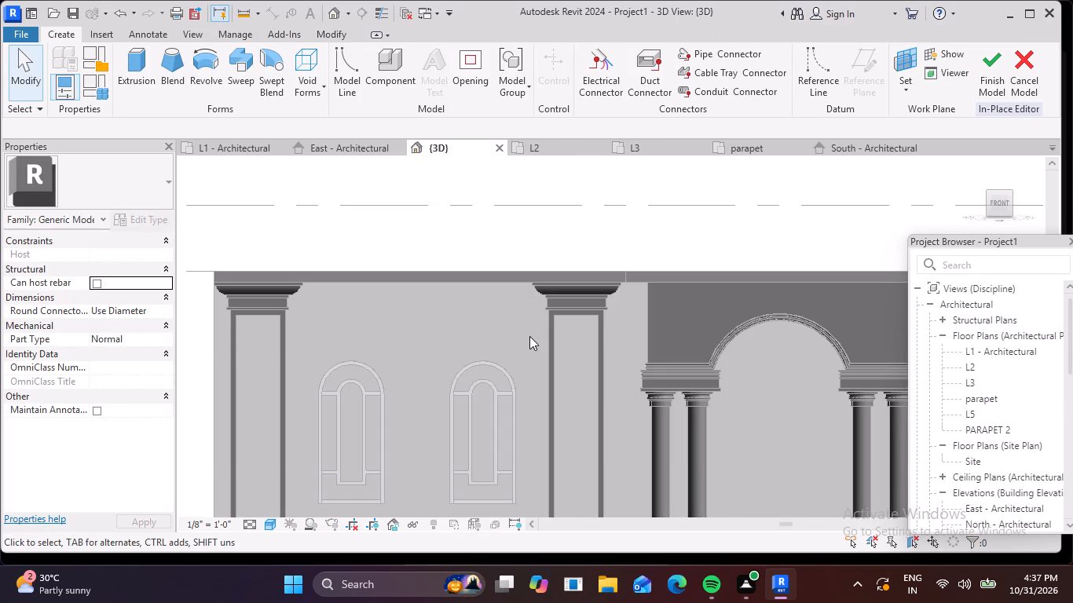
Start an extrusion and try to draw lines on a picked work plane on the facade beside the porch.
left_click(135, 71)
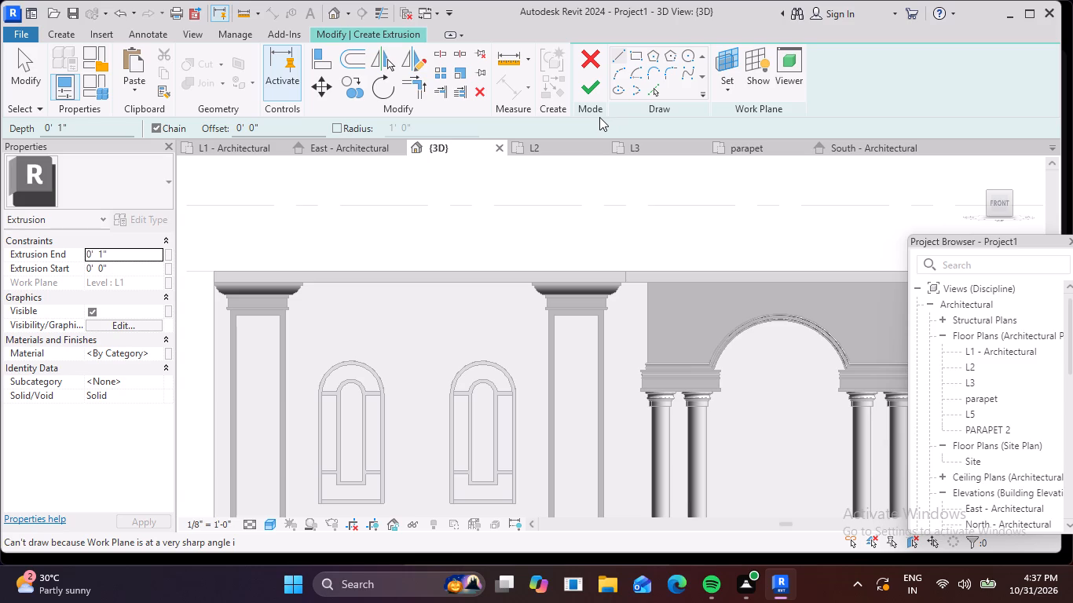
left_click(729, 72)
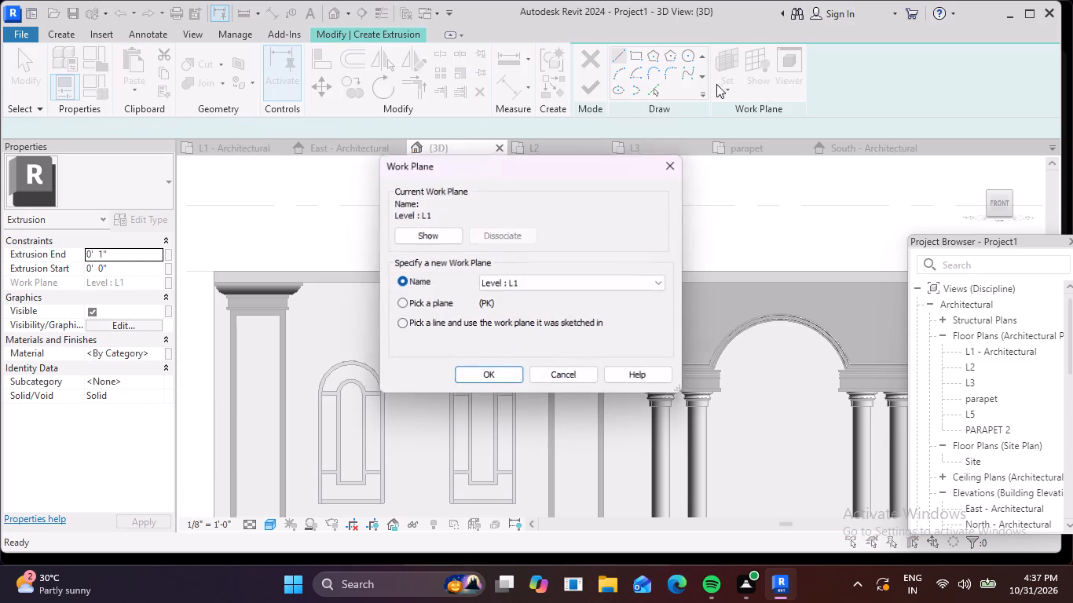
left_click(412, 300)
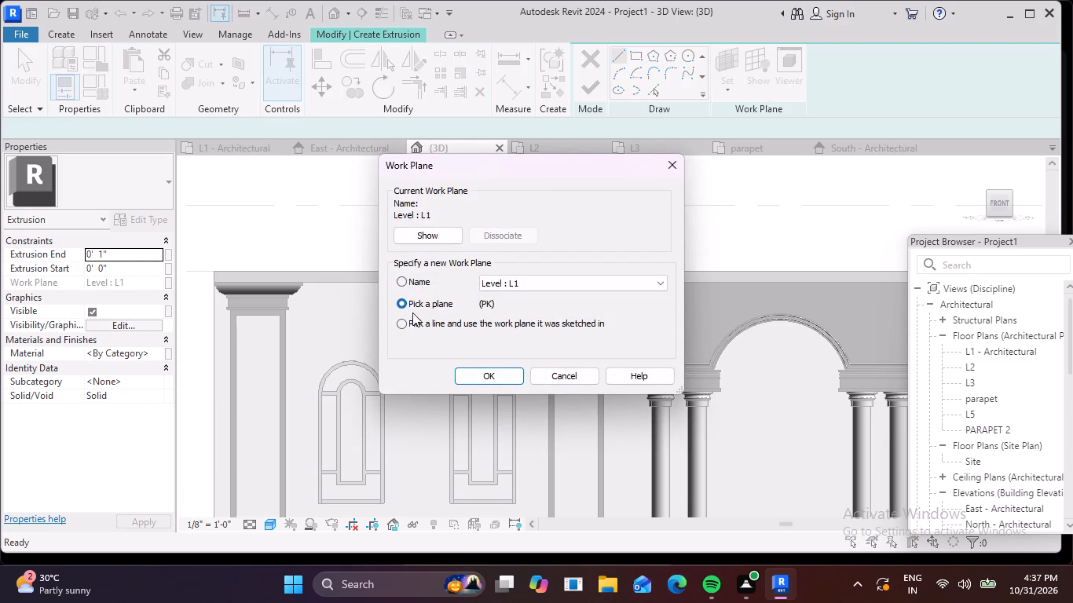
left_click(481, 375)
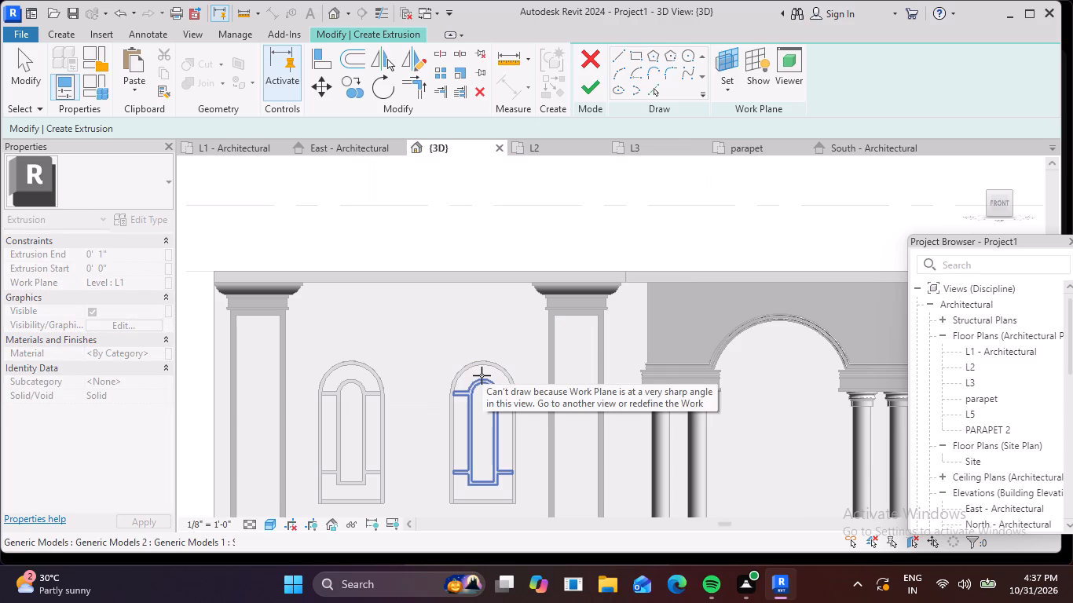
scroll(408, 358, "up", 4)
middle_click_drag(408, 358, 434, 372)
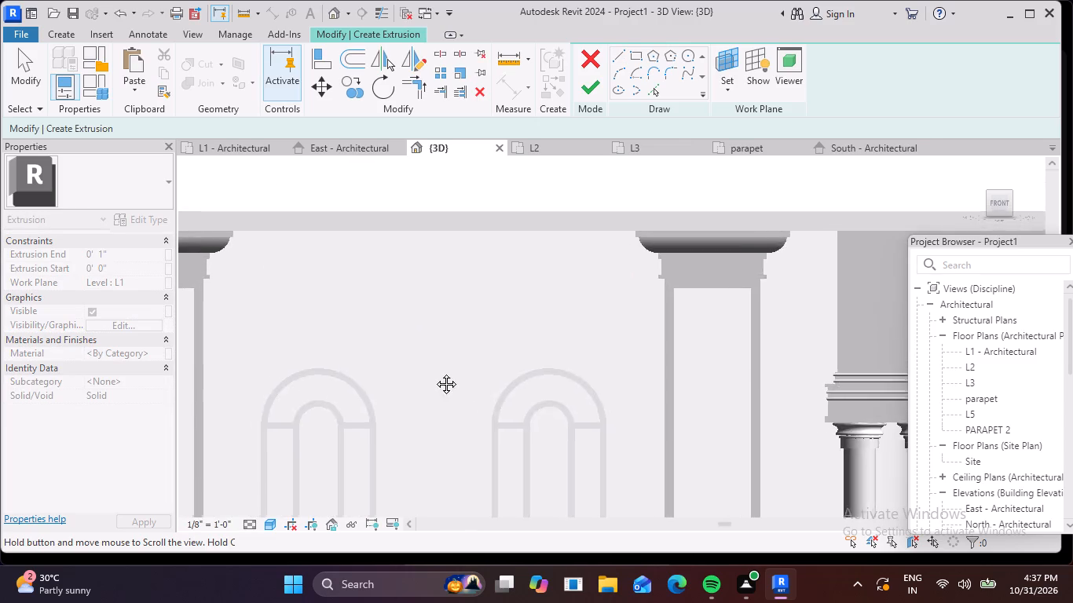
middle_click_drag(434, 372, 605, 392)
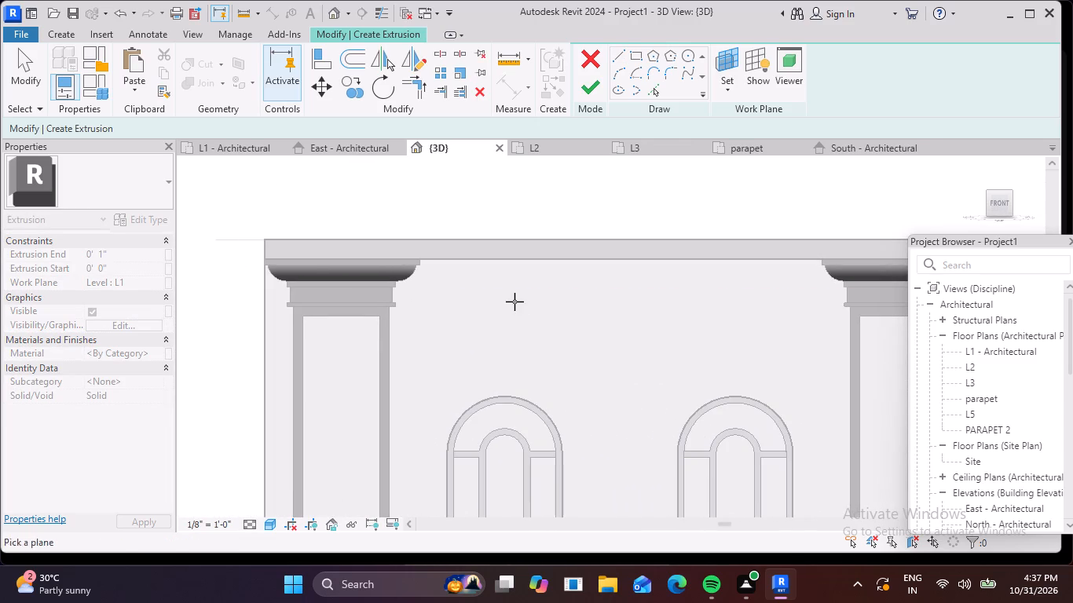
left_click(614, 56)
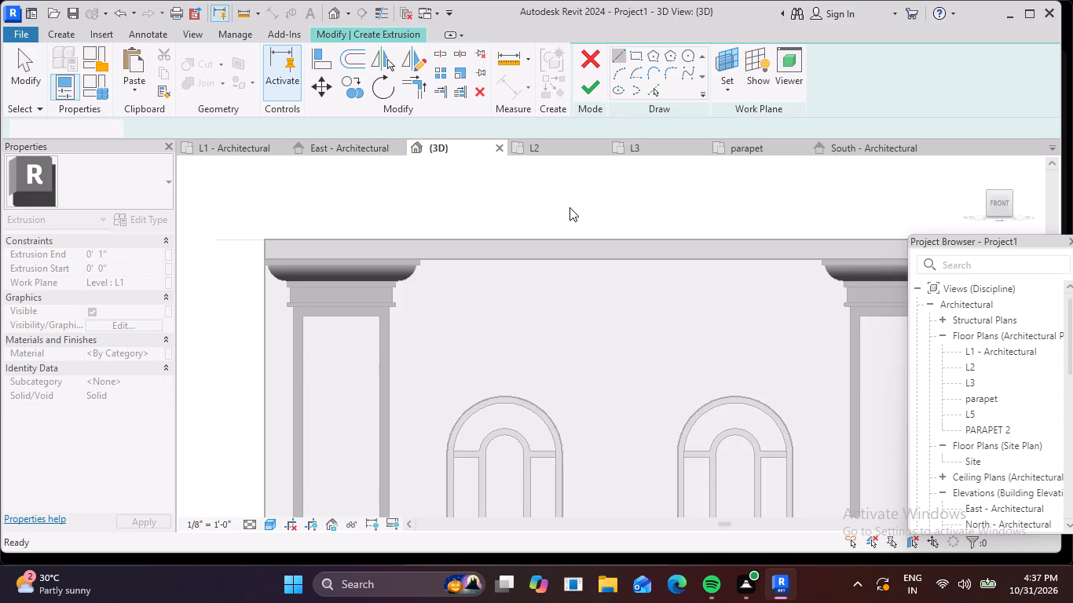
scroll(300, 297, "up", 4)
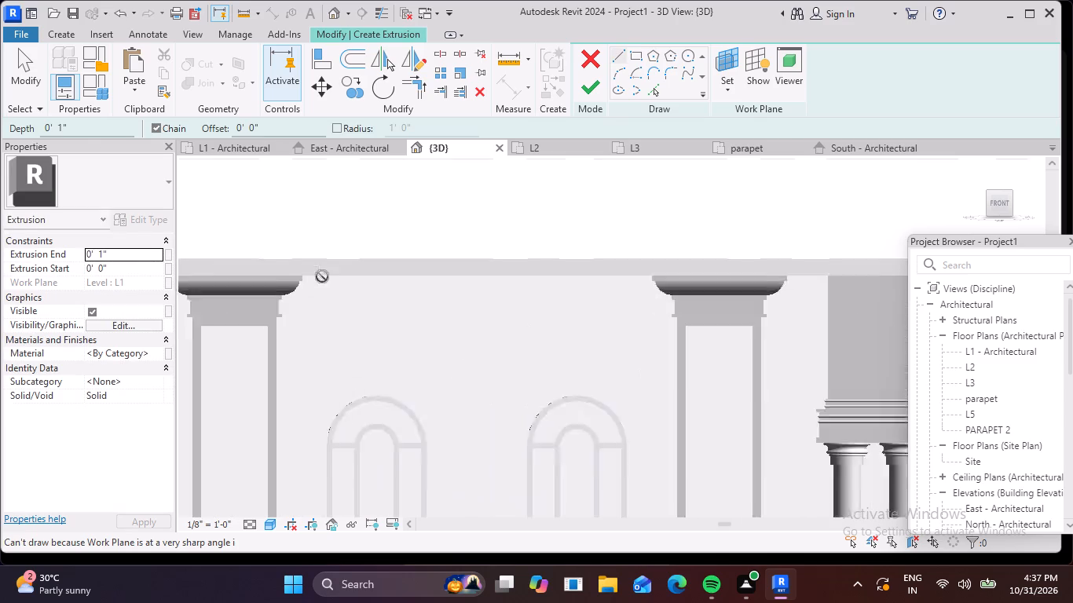
scroll(322, 276, "up", 2)
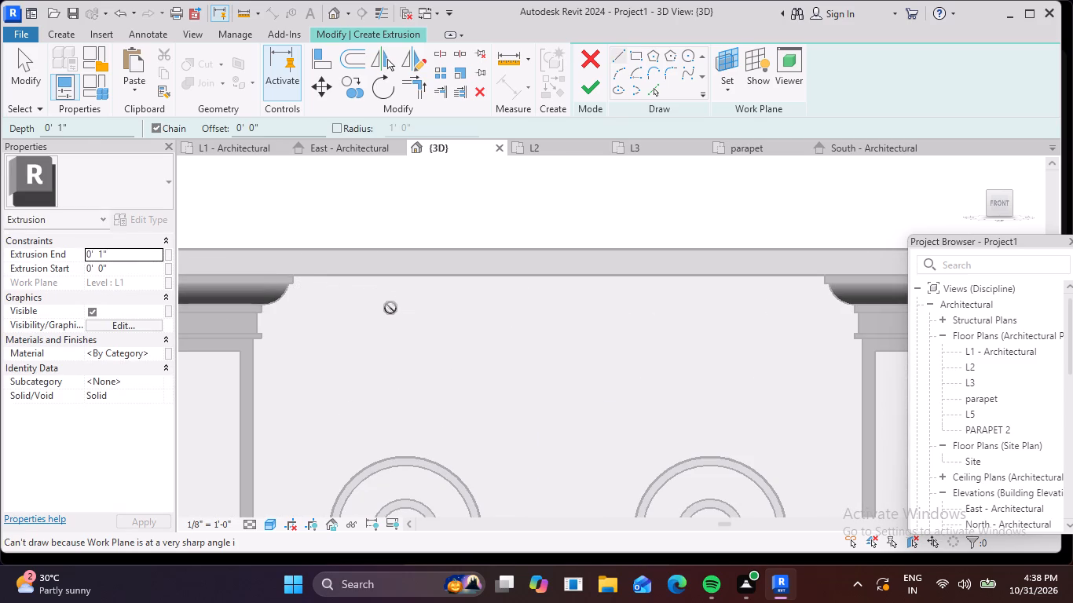
scroll(389, 312, "down", 5)
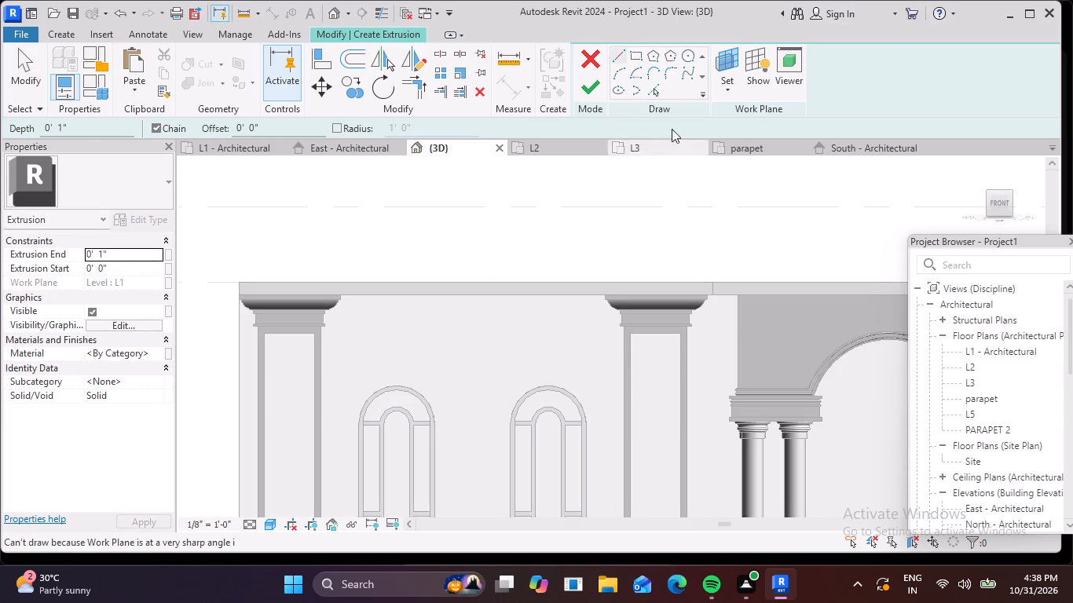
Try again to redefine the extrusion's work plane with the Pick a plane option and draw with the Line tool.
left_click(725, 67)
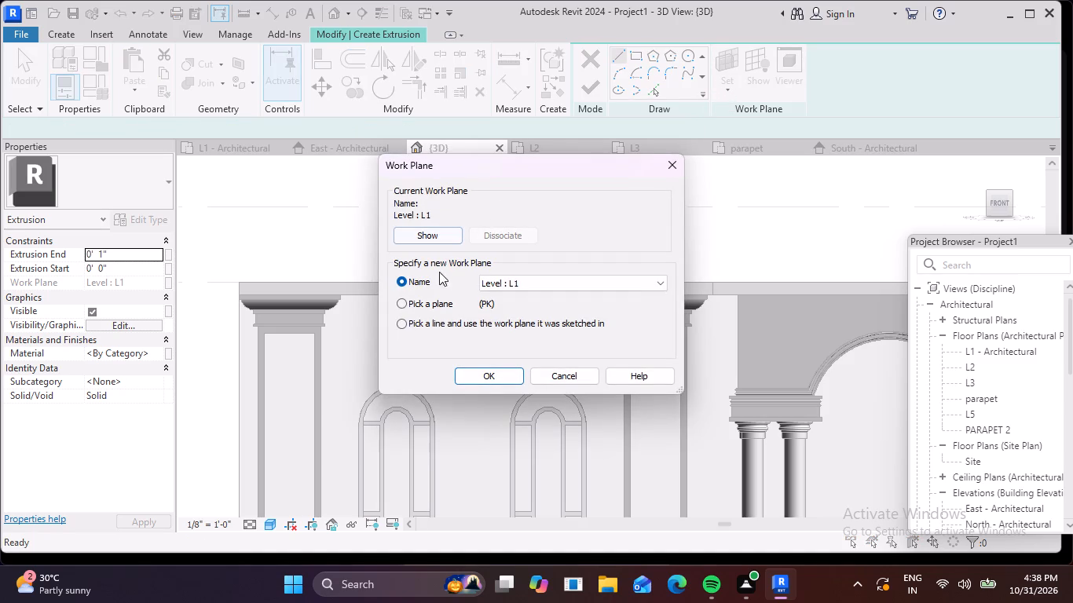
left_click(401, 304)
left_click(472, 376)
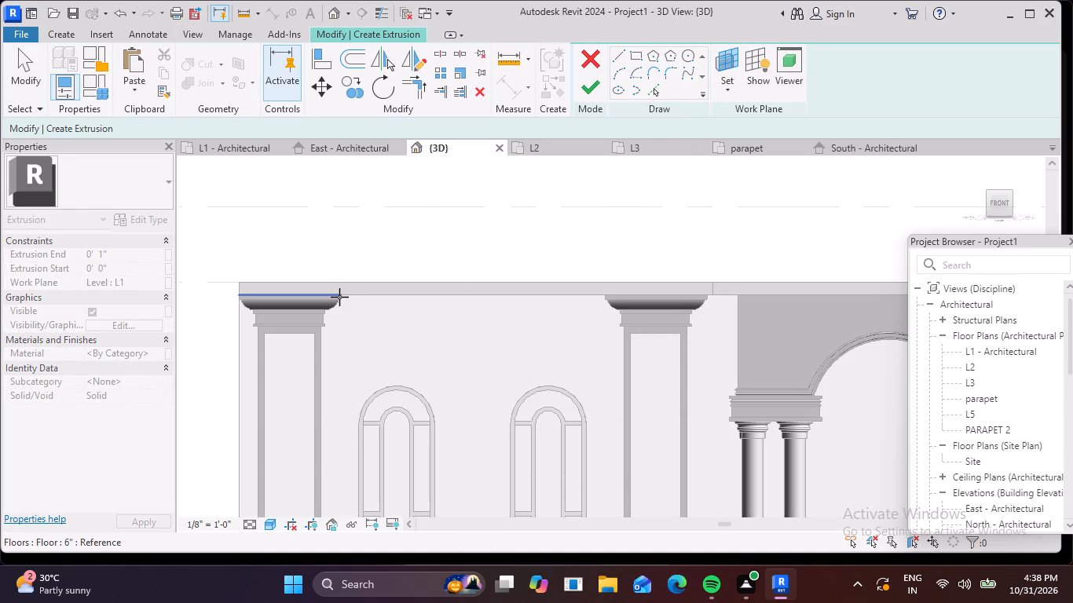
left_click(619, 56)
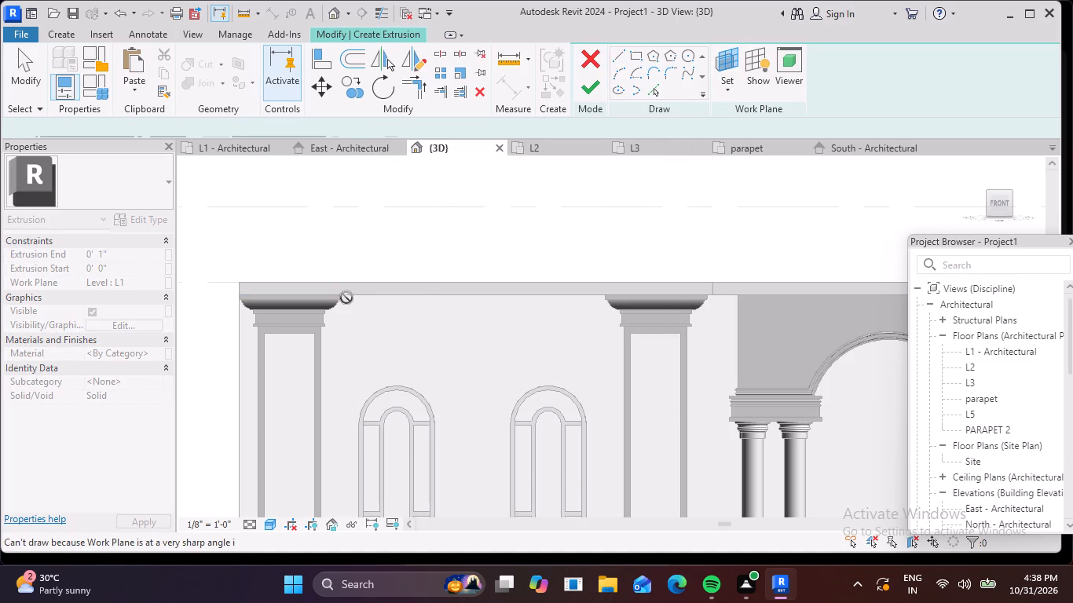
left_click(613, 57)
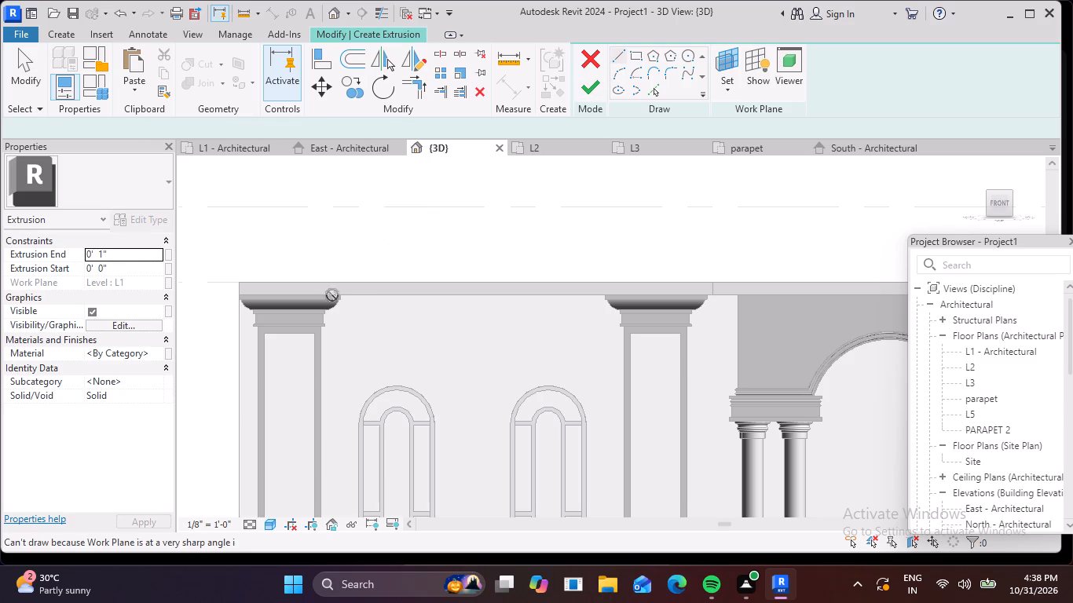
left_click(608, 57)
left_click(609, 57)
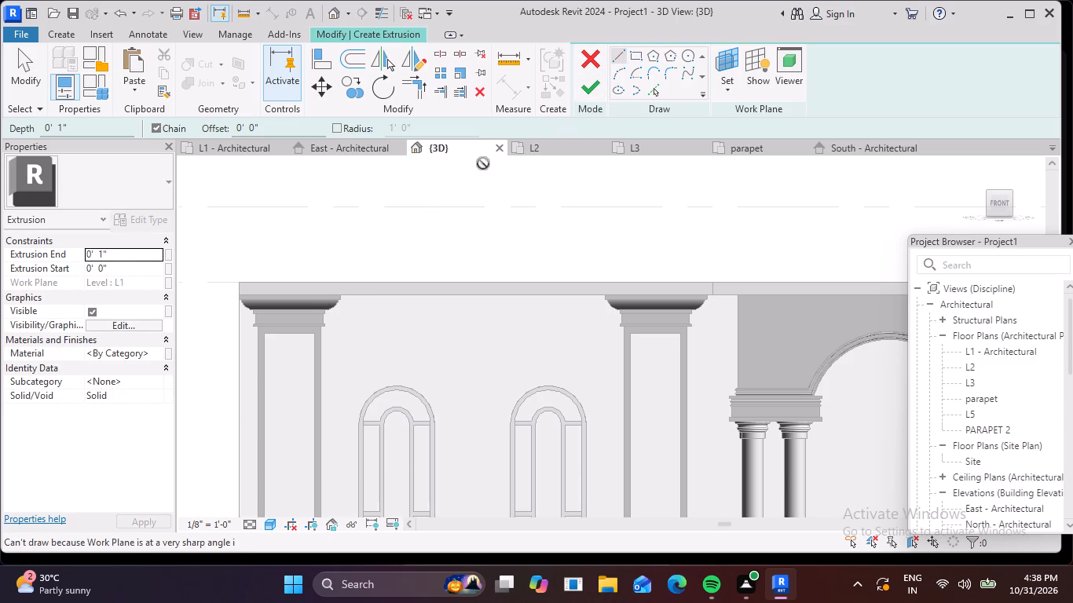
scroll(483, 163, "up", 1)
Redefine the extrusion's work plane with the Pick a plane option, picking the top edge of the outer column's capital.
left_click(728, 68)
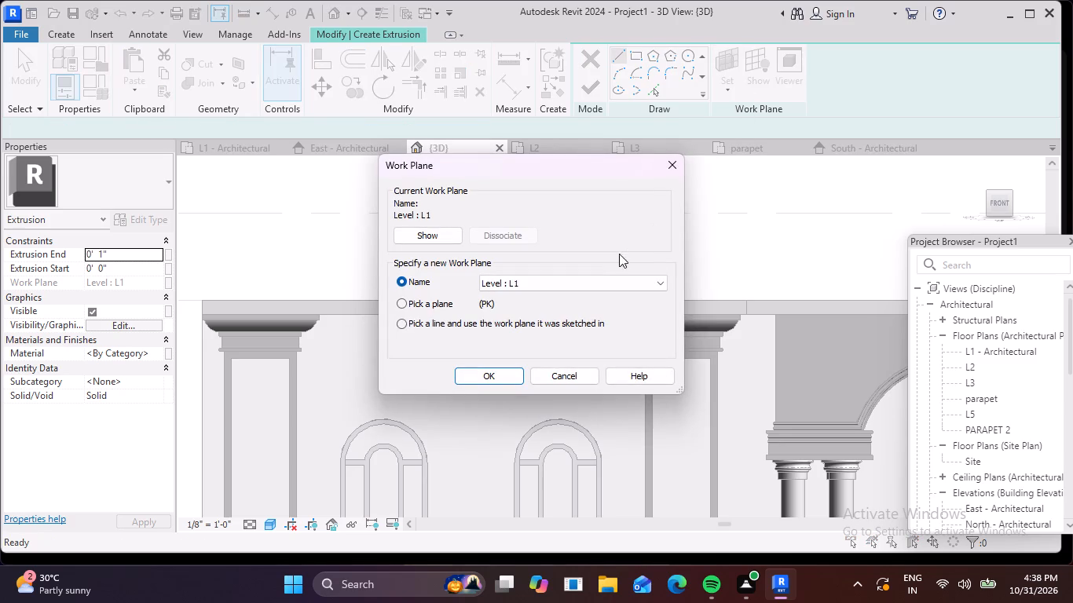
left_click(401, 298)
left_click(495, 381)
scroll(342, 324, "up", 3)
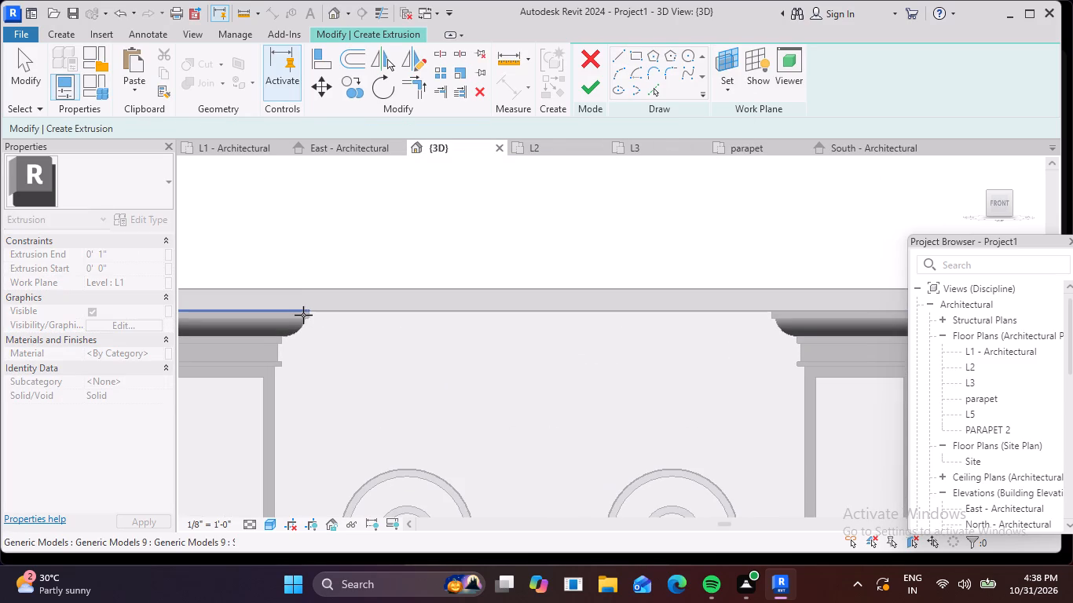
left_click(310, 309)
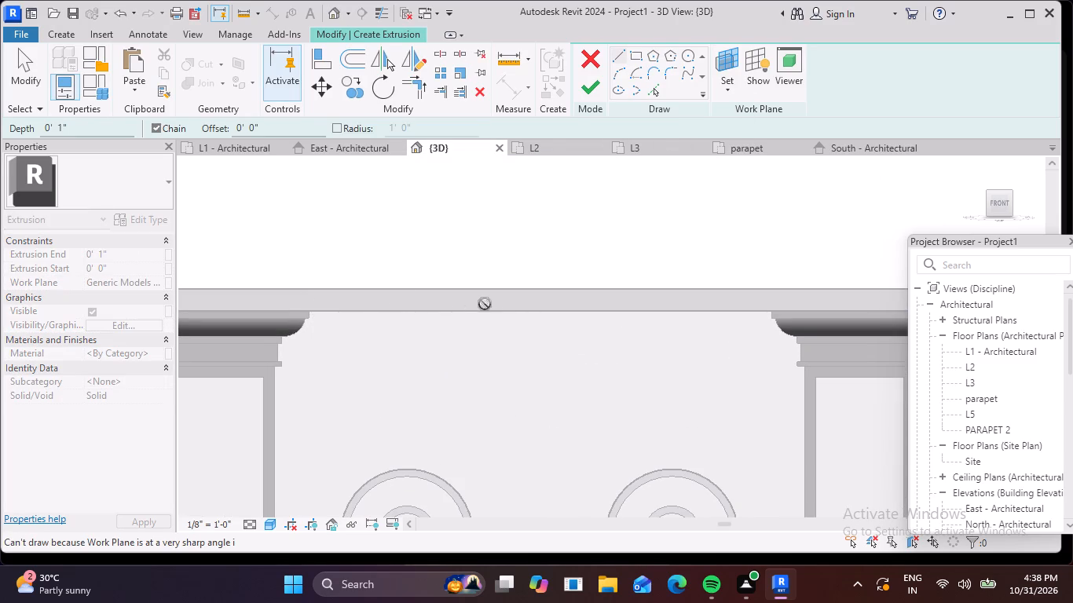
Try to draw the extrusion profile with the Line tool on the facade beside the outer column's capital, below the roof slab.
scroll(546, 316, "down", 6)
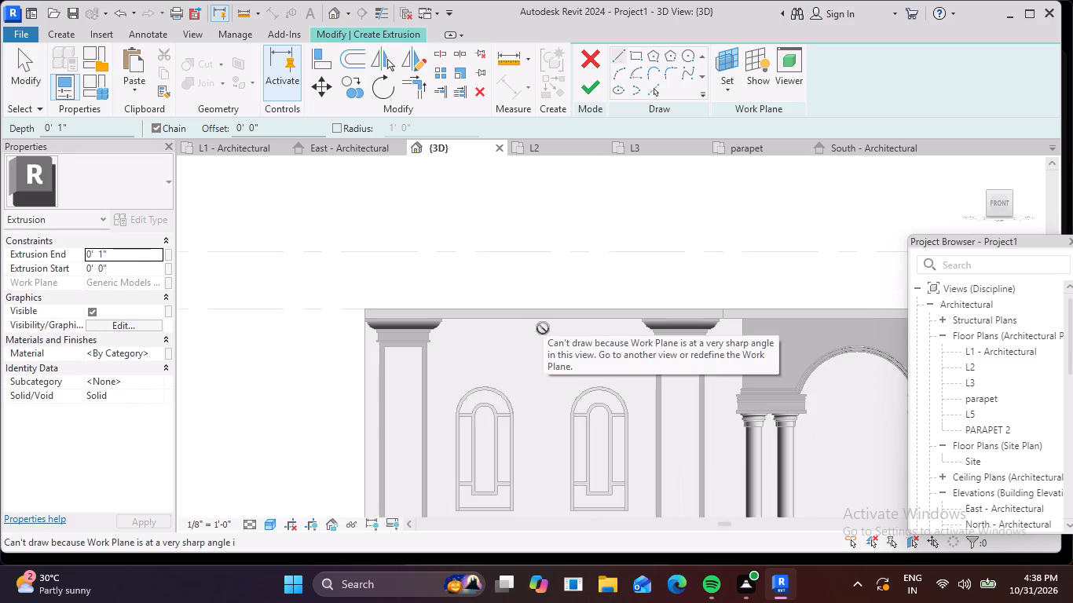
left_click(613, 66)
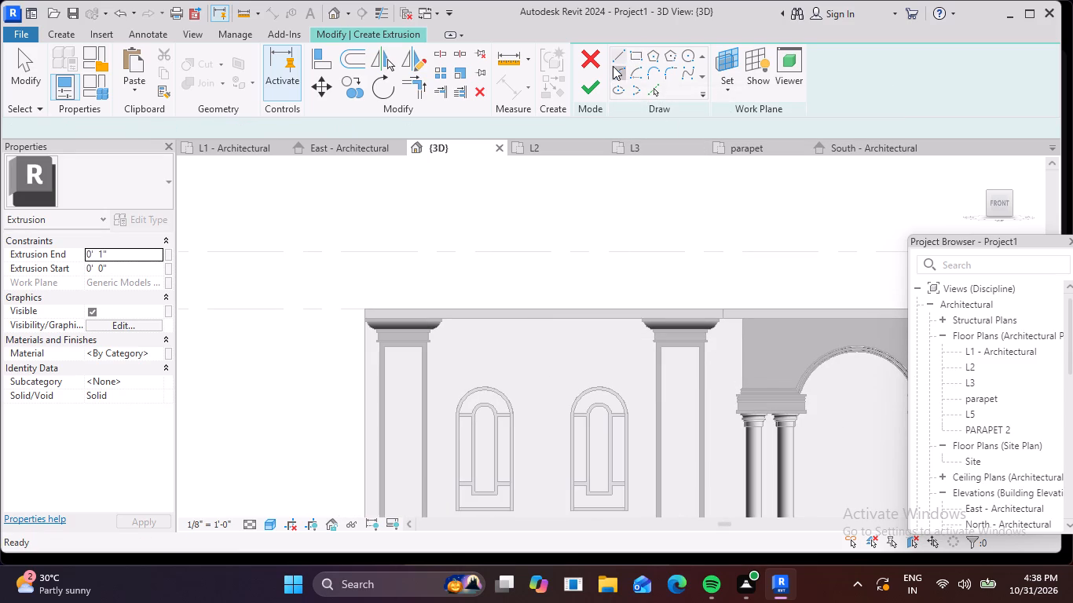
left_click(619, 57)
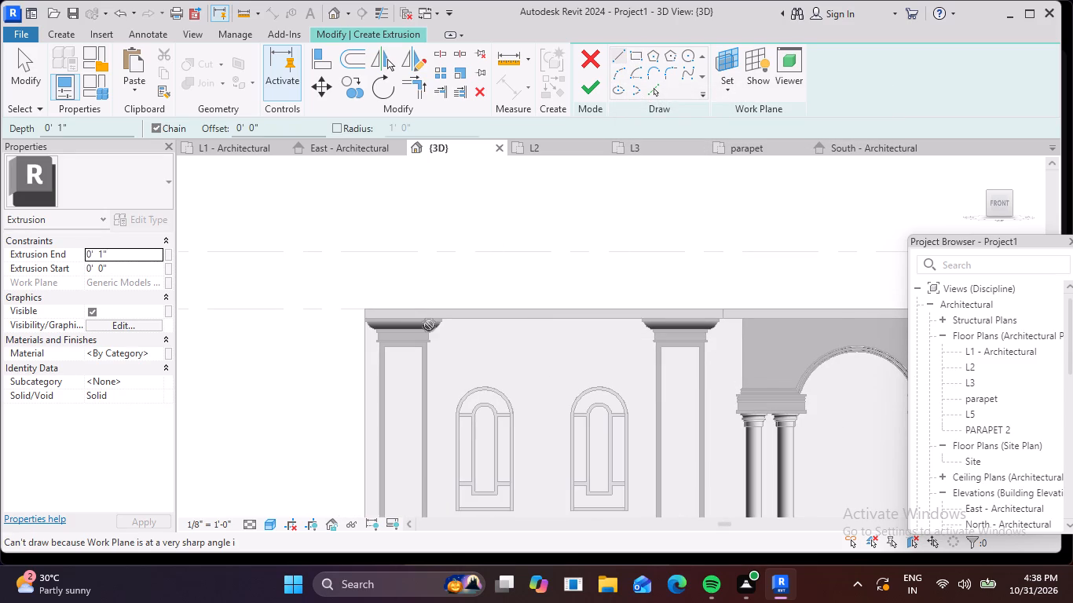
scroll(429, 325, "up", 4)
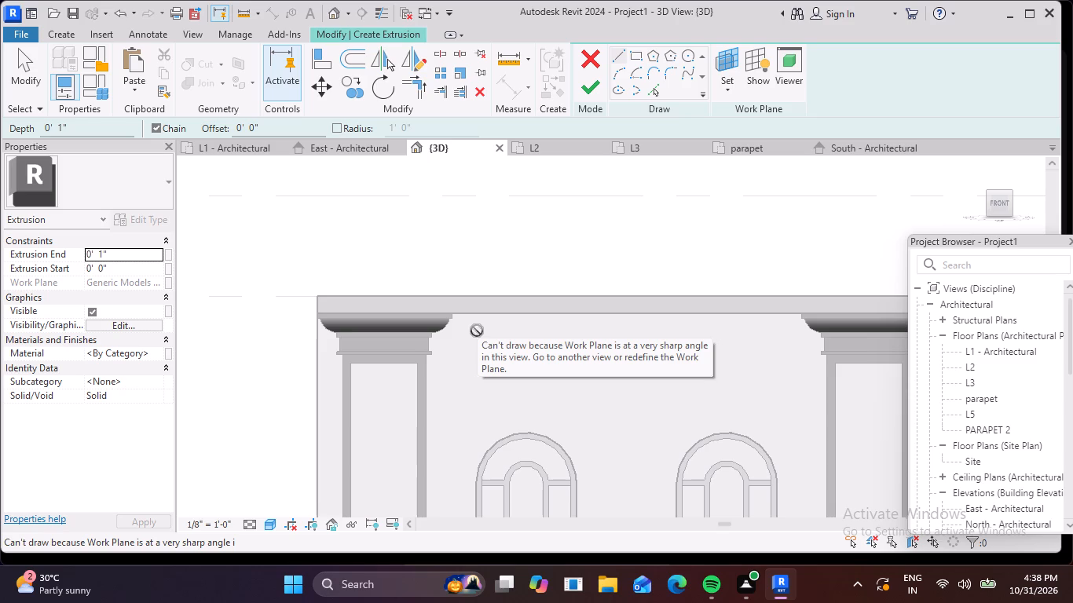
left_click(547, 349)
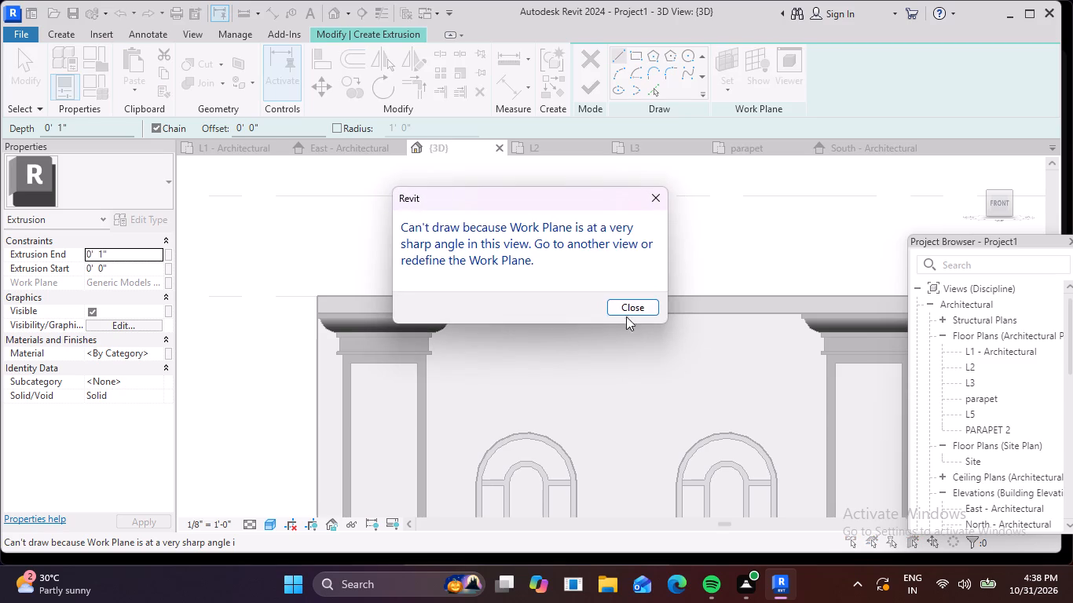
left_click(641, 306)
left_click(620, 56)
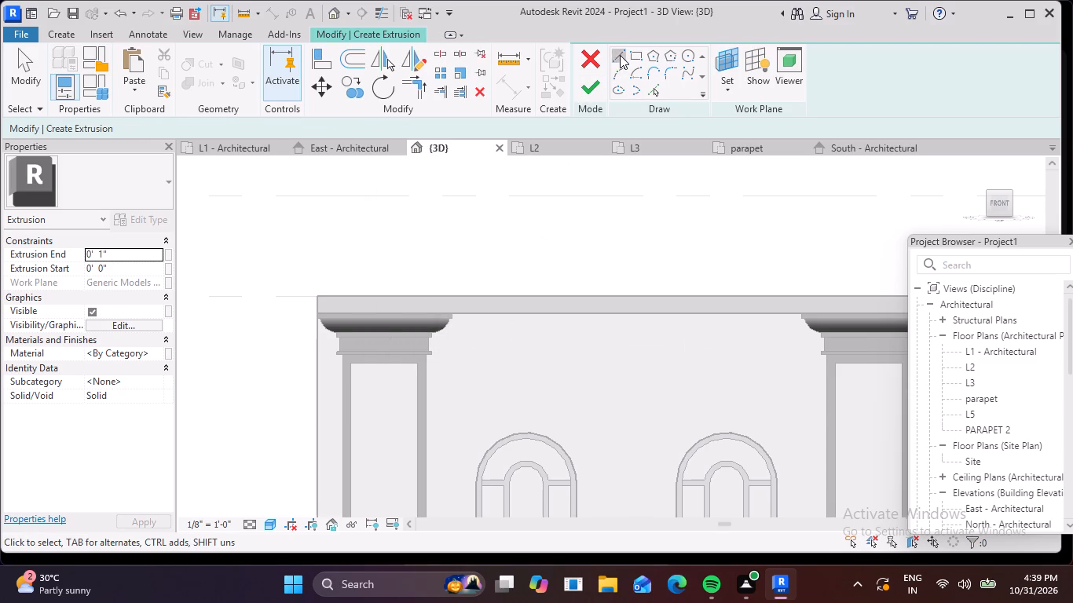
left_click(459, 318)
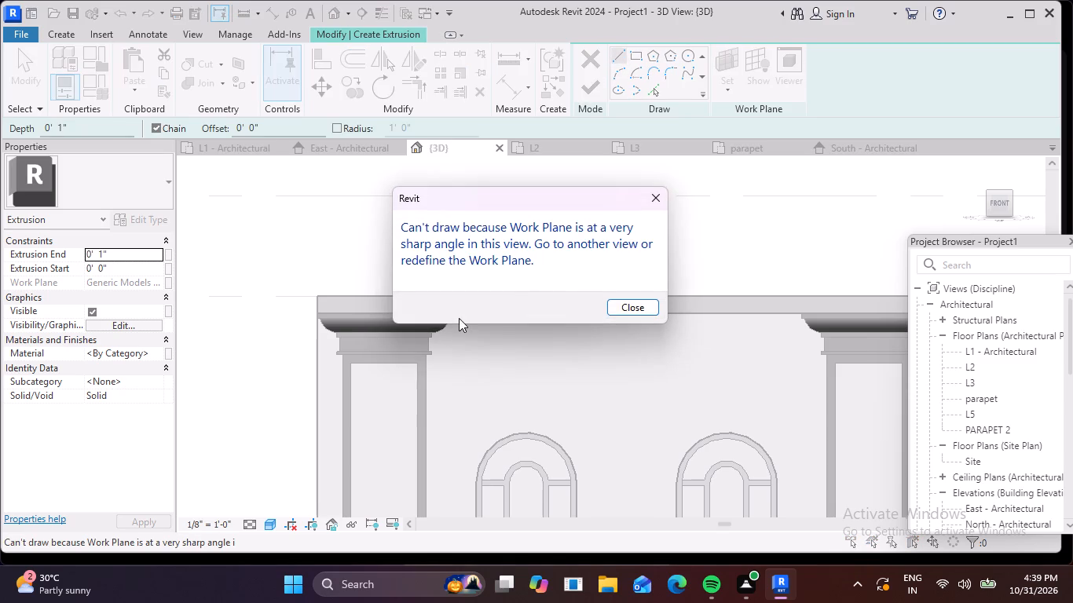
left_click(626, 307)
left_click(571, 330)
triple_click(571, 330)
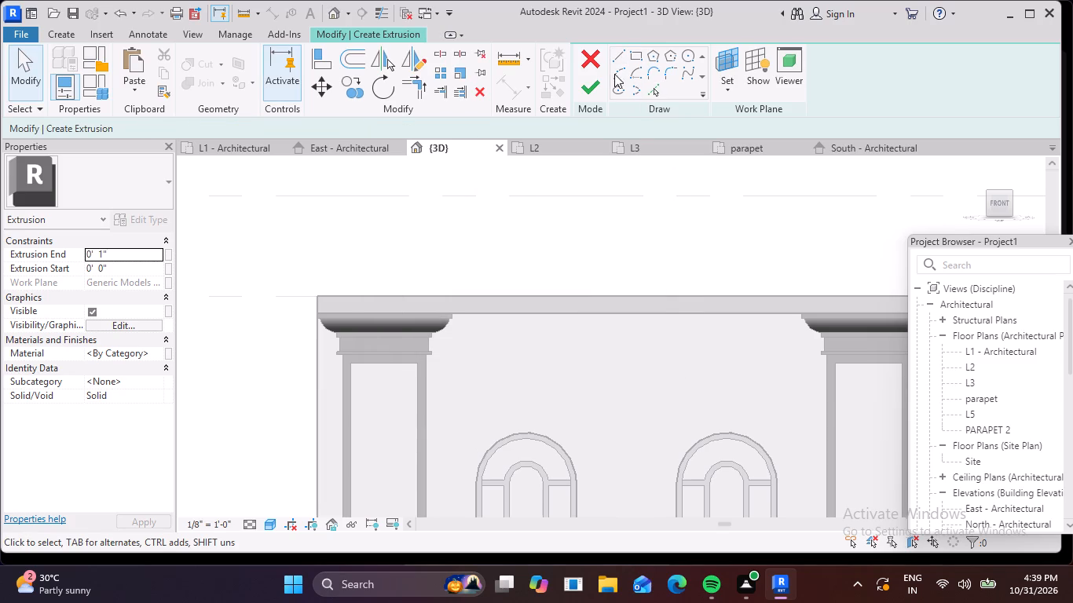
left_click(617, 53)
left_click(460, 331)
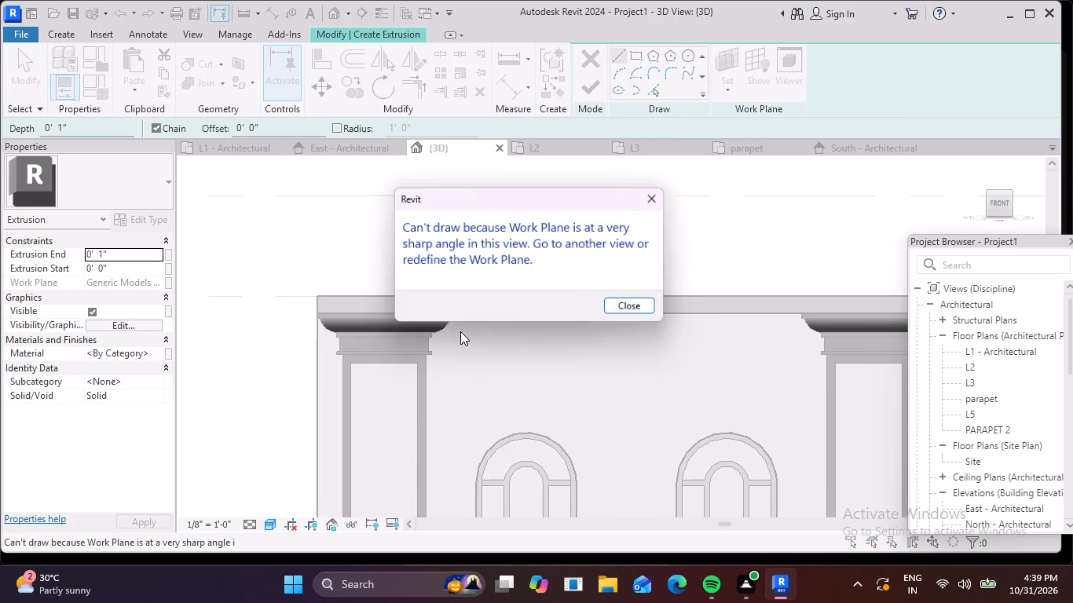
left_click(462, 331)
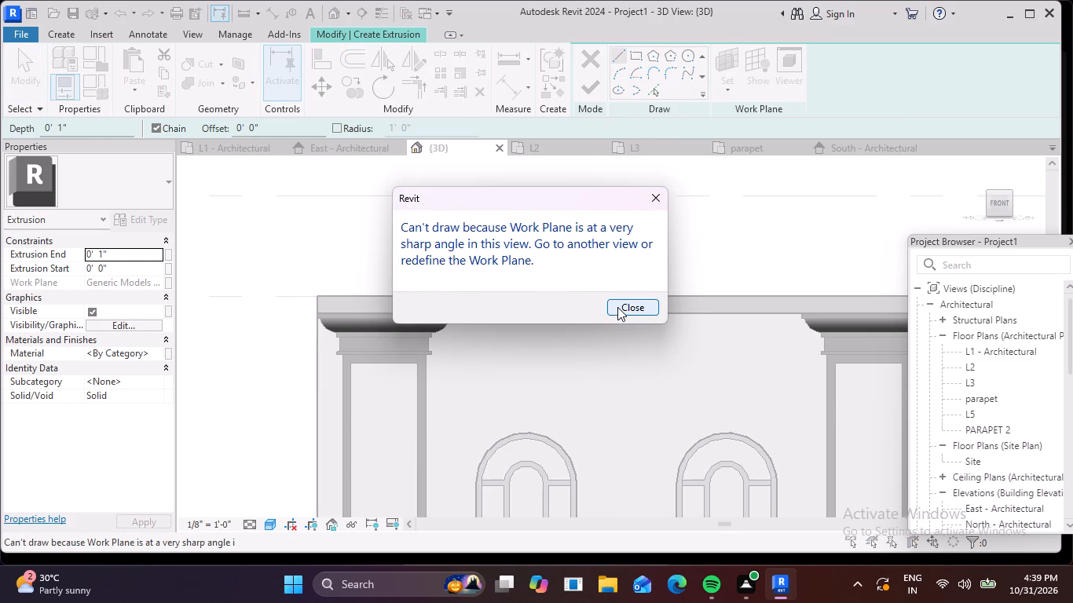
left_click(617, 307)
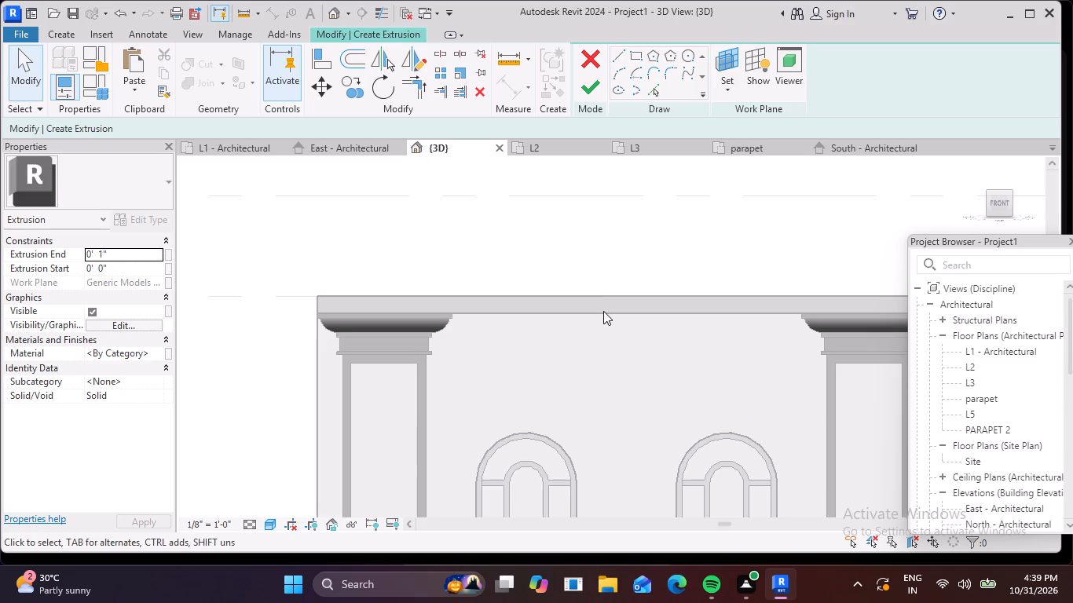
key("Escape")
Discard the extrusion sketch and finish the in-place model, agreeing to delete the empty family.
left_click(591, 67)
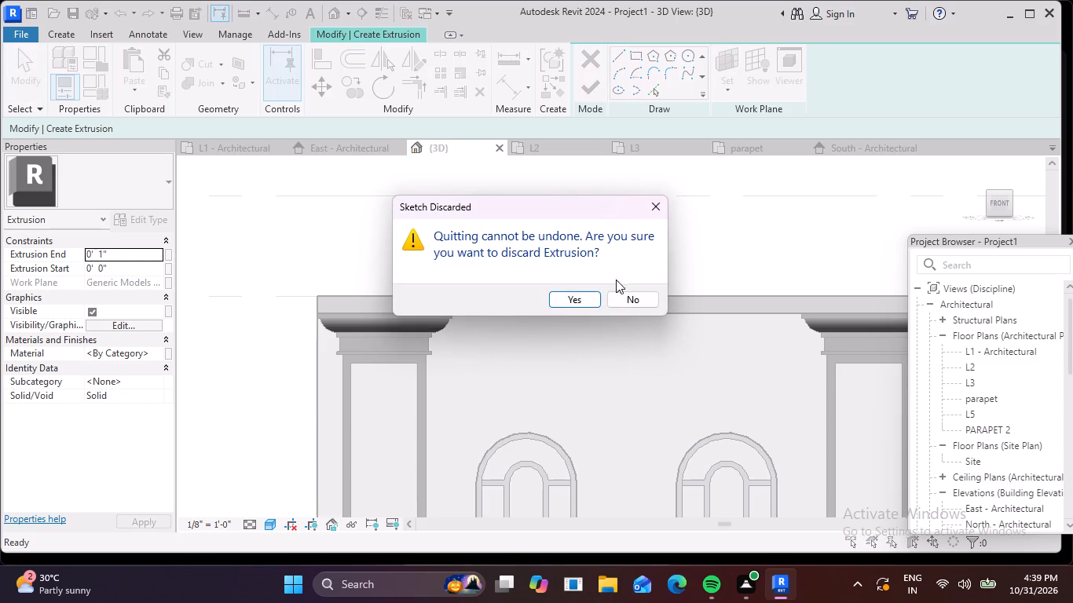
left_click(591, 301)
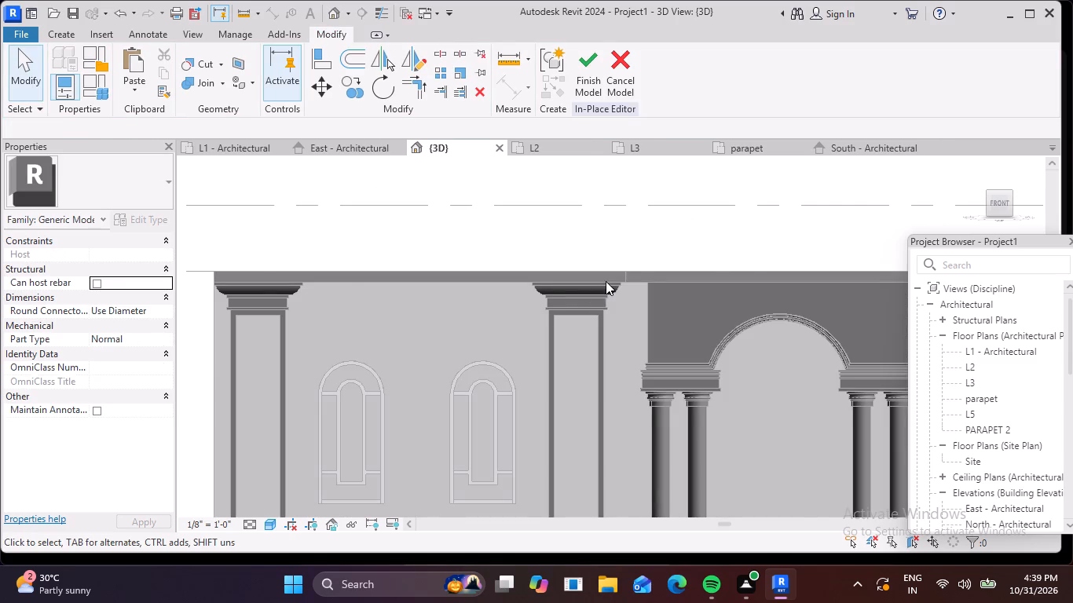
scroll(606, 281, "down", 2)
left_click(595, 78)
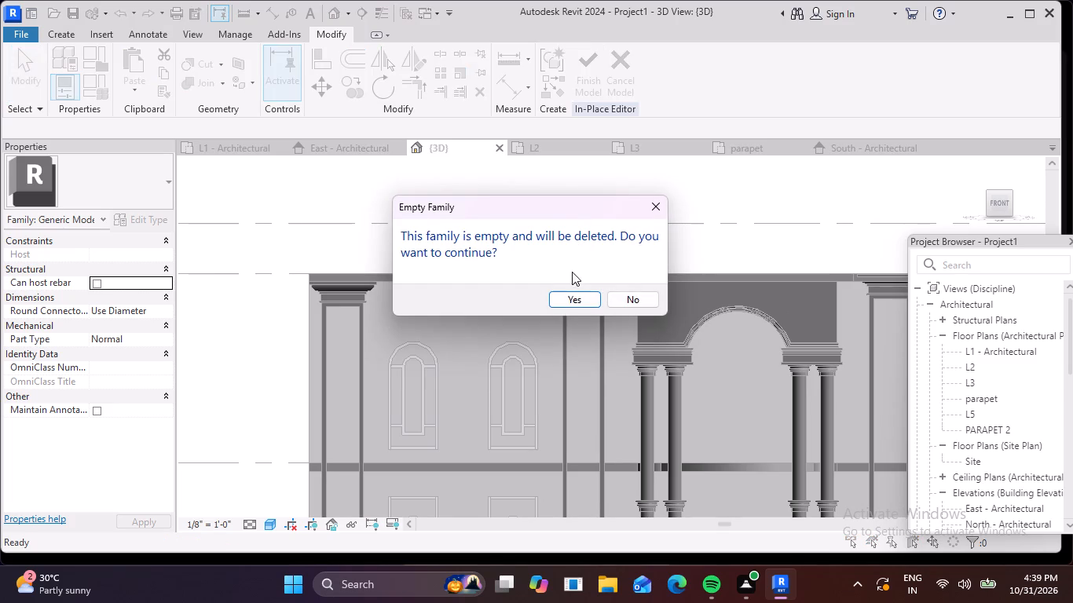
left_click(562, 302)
Create a new in-place component in the Generic Models category, keeping the suggested name Generic Models 16.
scroll(562, 302, "down", 2)
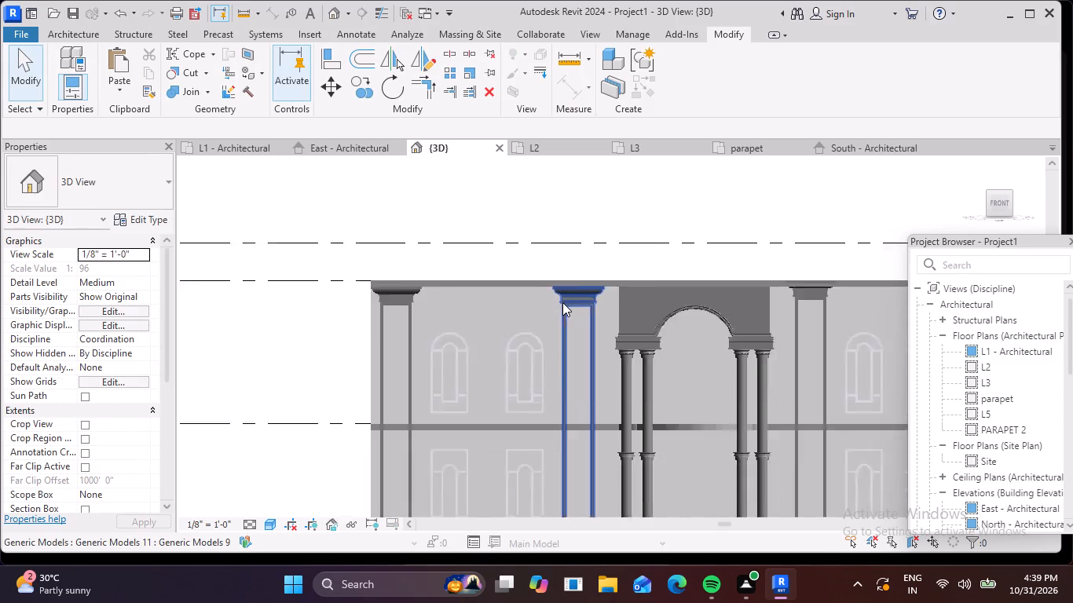
scroll(562, 302, "down", 1)
scroll(485, 271, "up", 4)
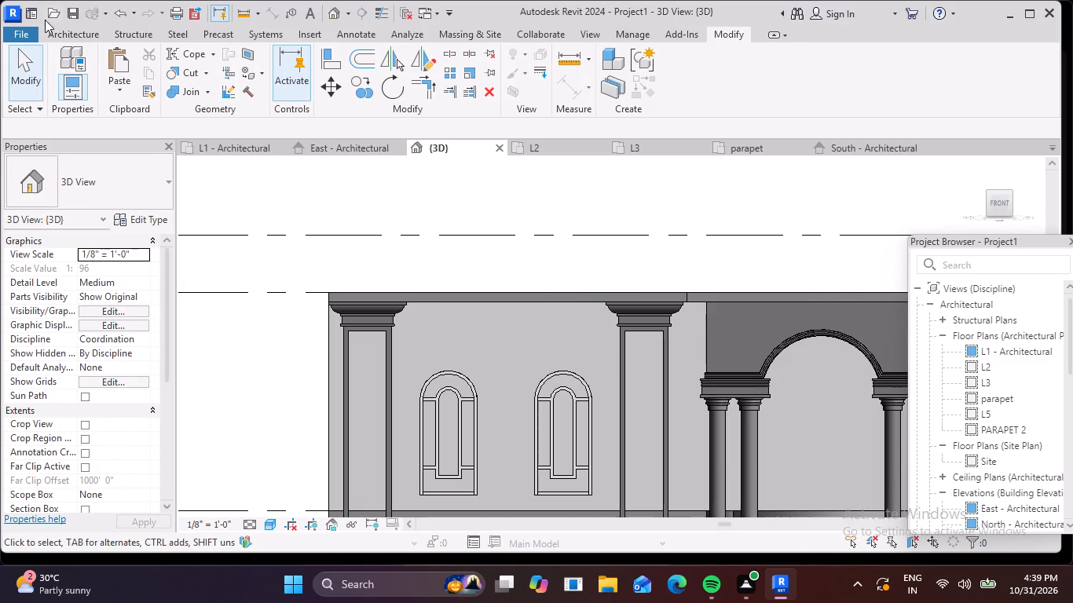
left_click(75, 36)
left_click(177, 83)
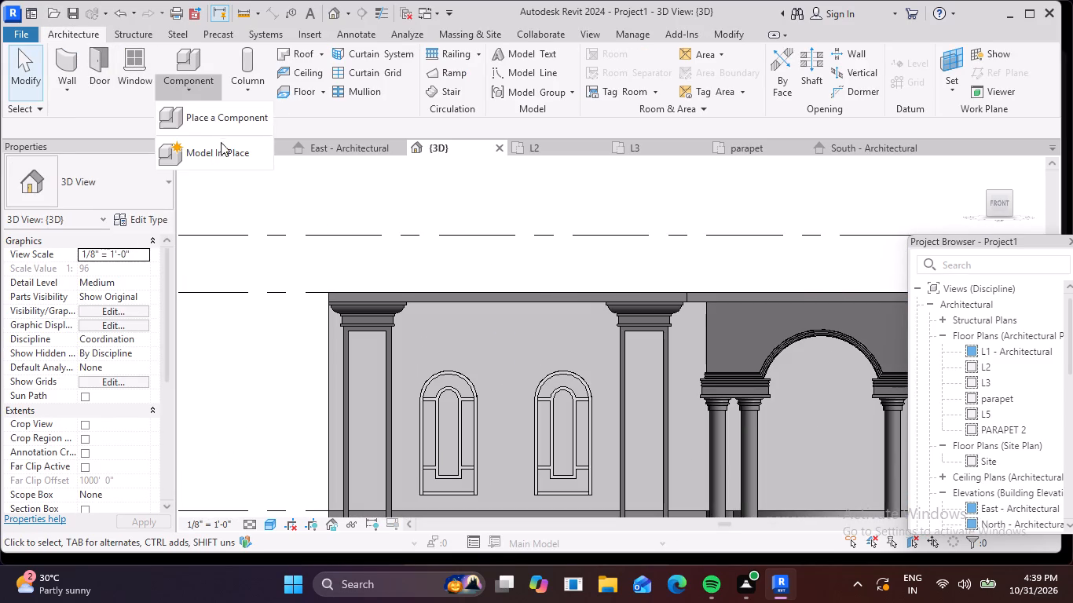
left_click(236, 154)
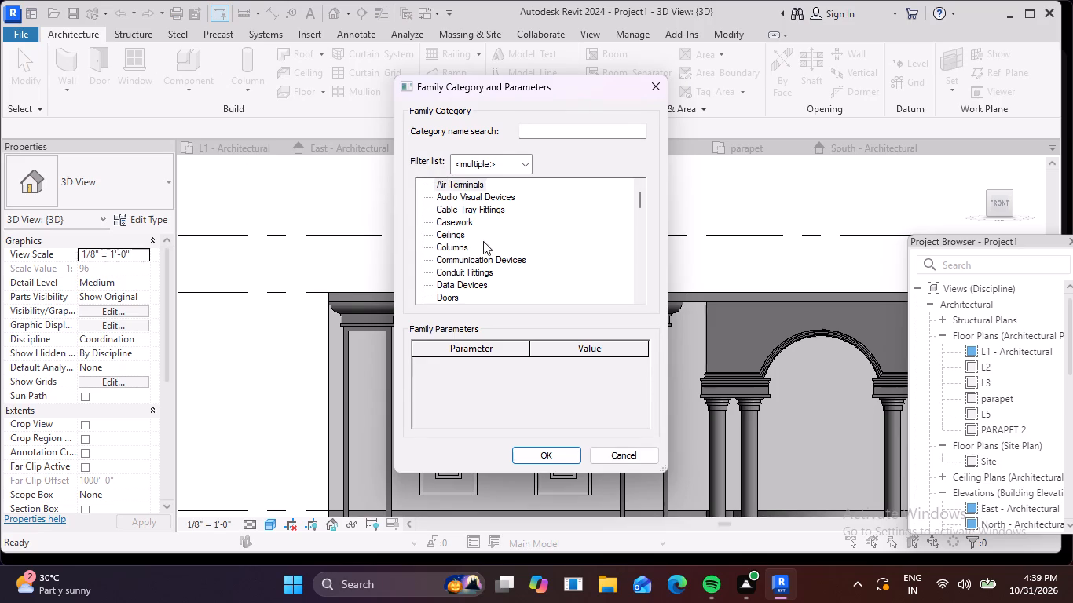
scroll(483, 241, "down", 18)
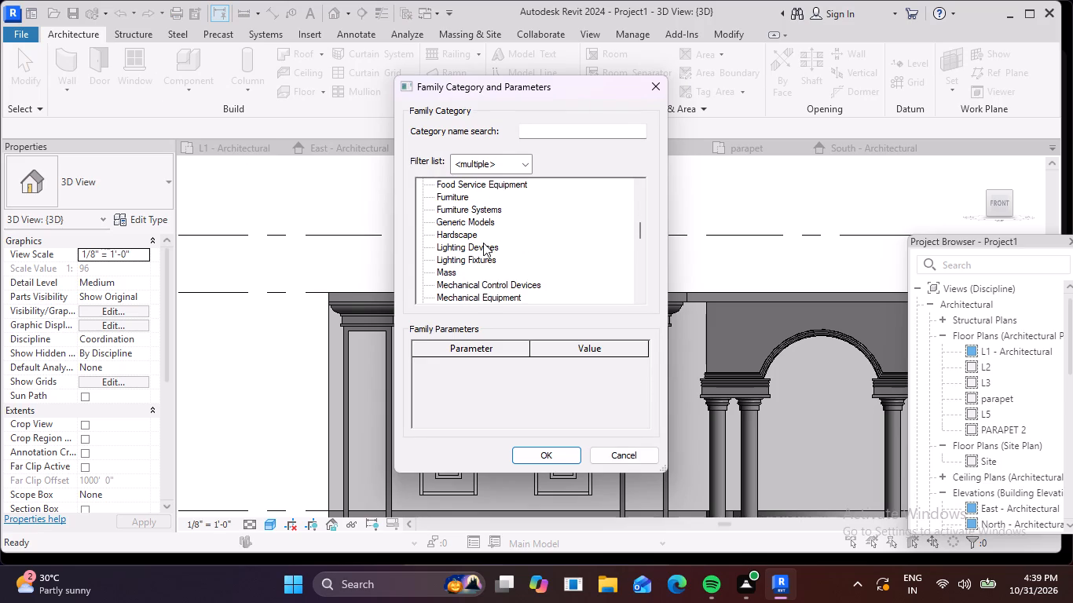
scroll(484, 245, "down", 8)
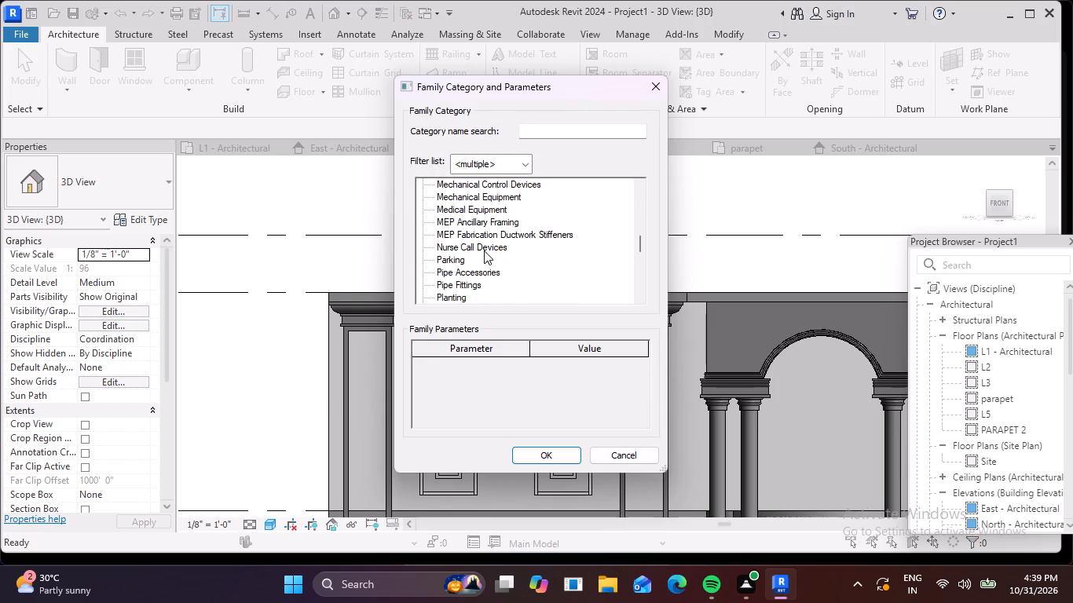
scroll(484, 250, "down", 3)
scroll(484, 250, "up", 13)
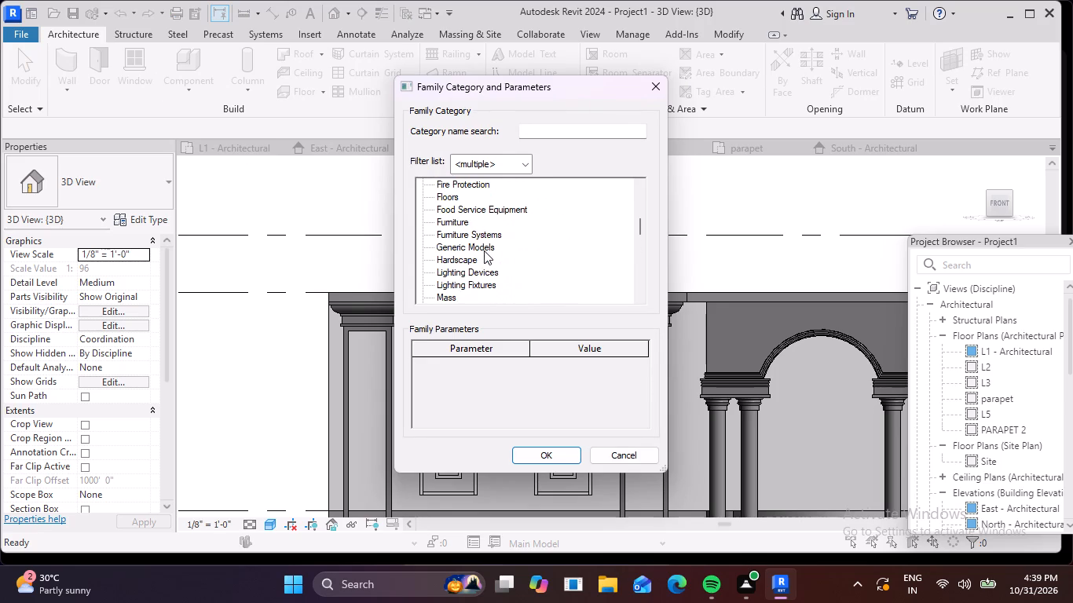
scroll(484, 250, "up", 11)
scroll(484, 250, "down", 2)
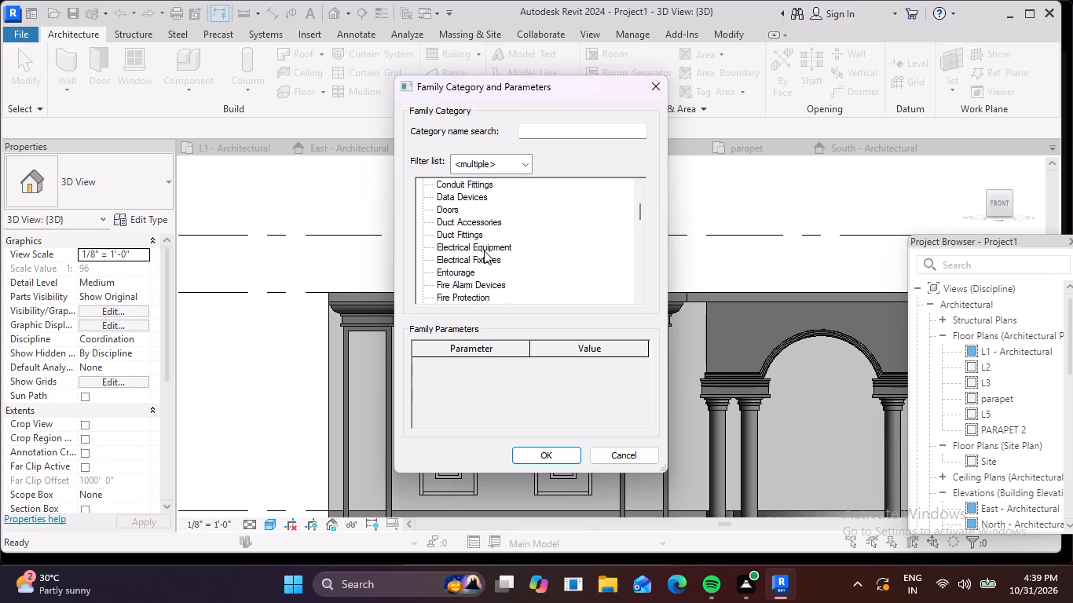
scroll(484, 250, "down", 9)
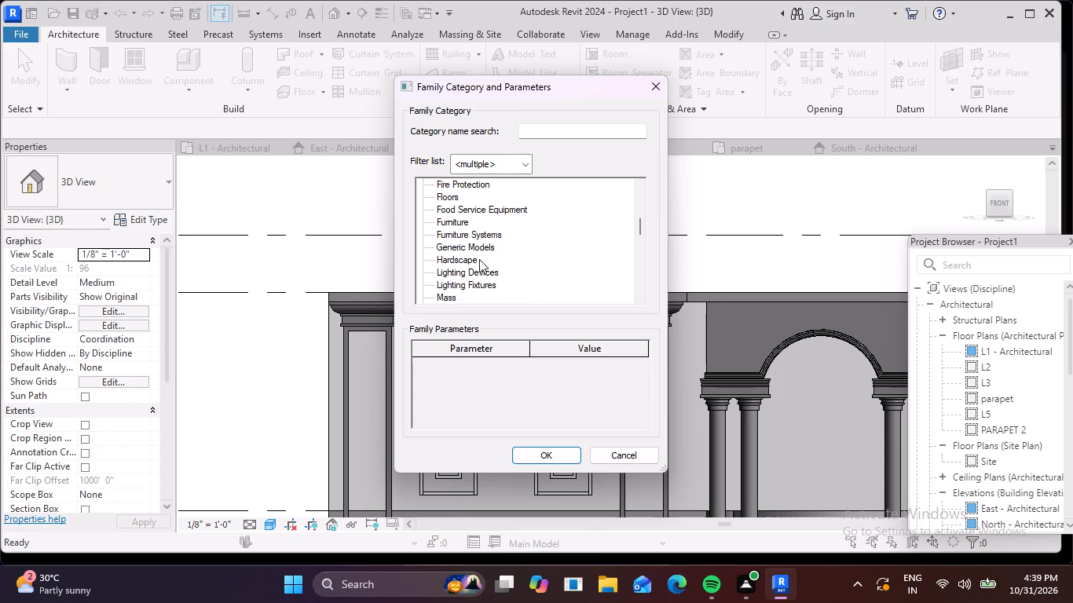
left_click(463, 243)
left_click(547, 453)
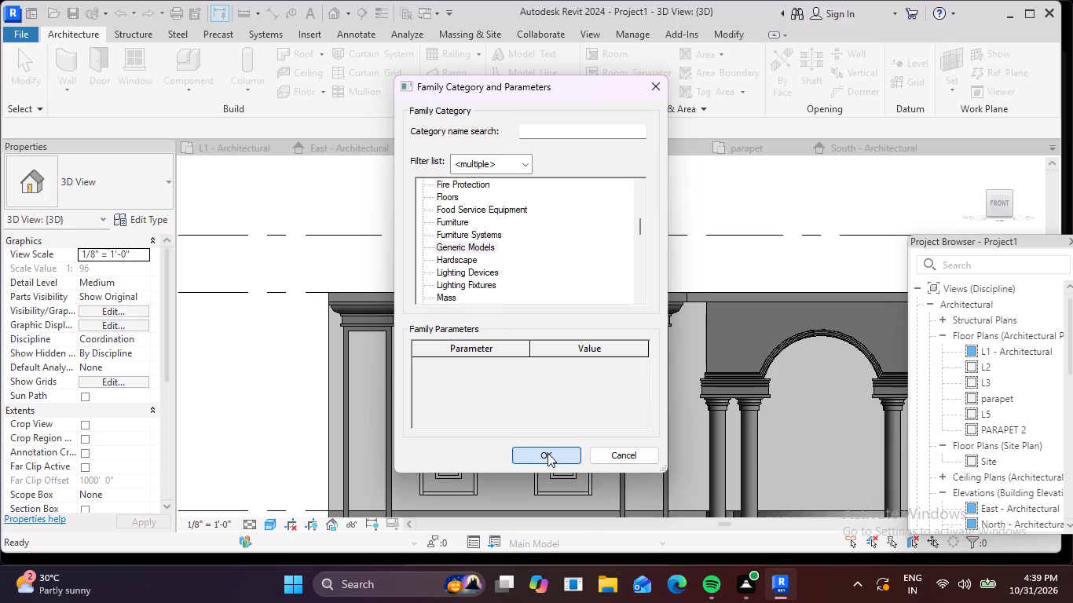
left_click(544, 312)
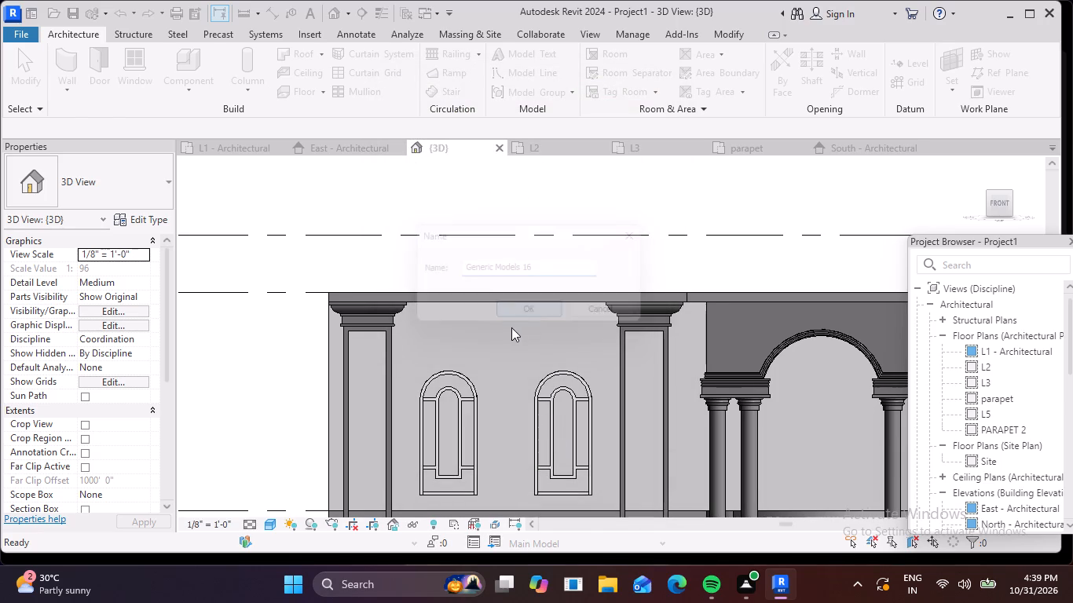
Start an extrusion and try the Pick a plane option for its work plane and the Line tool beside the outer column's capital.
scroll(429, 311, "up", 4)
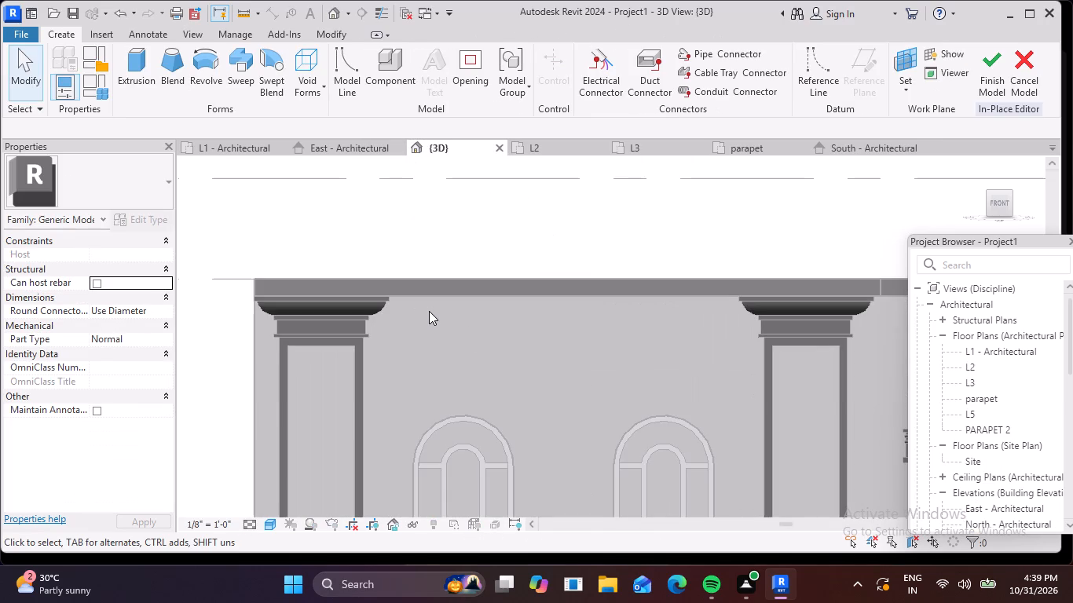
left_click(135, 60)
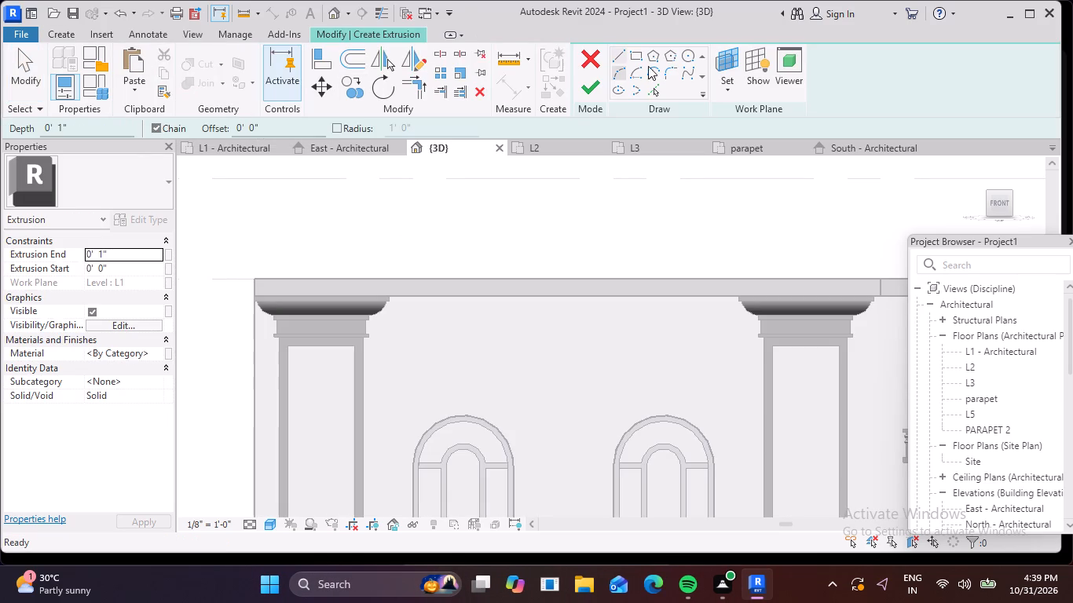
left_click(735, 71)
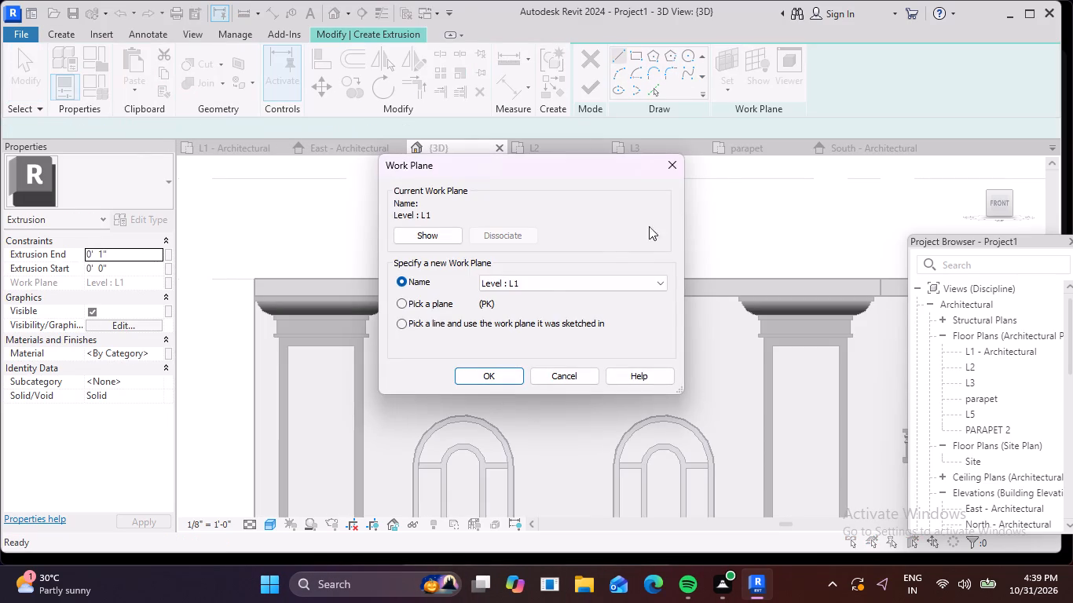
left_click(402, 301)
left_click(496, 378)
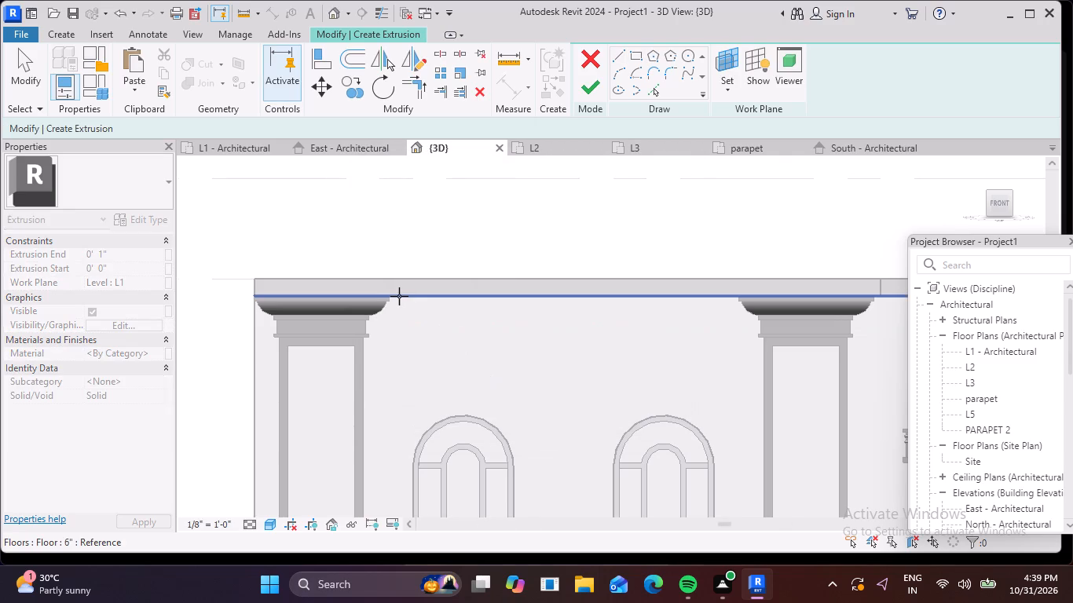
left_click(617, 57)
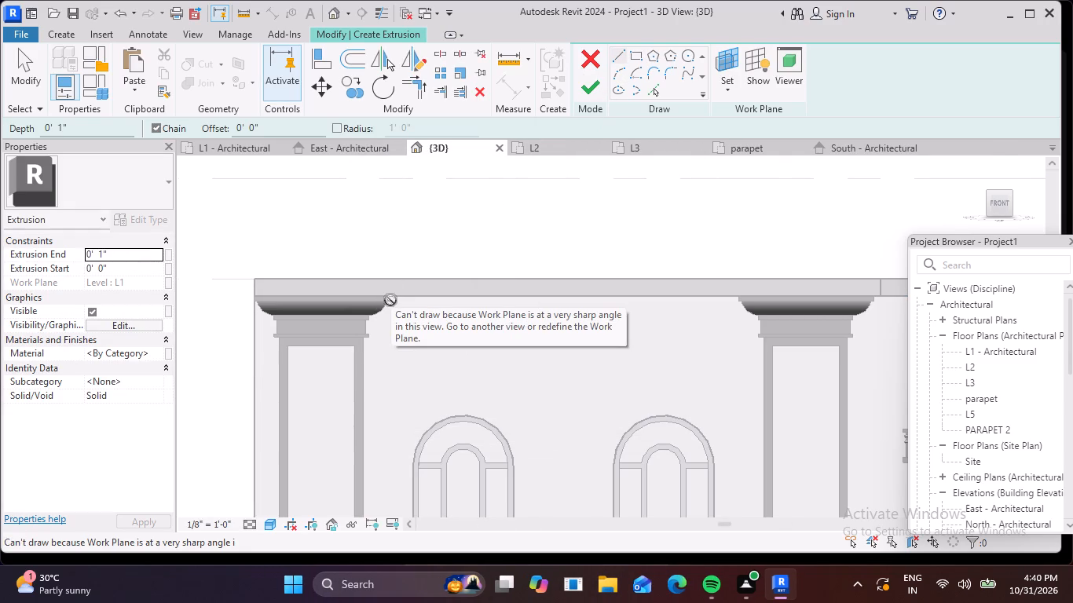
key("Escape")
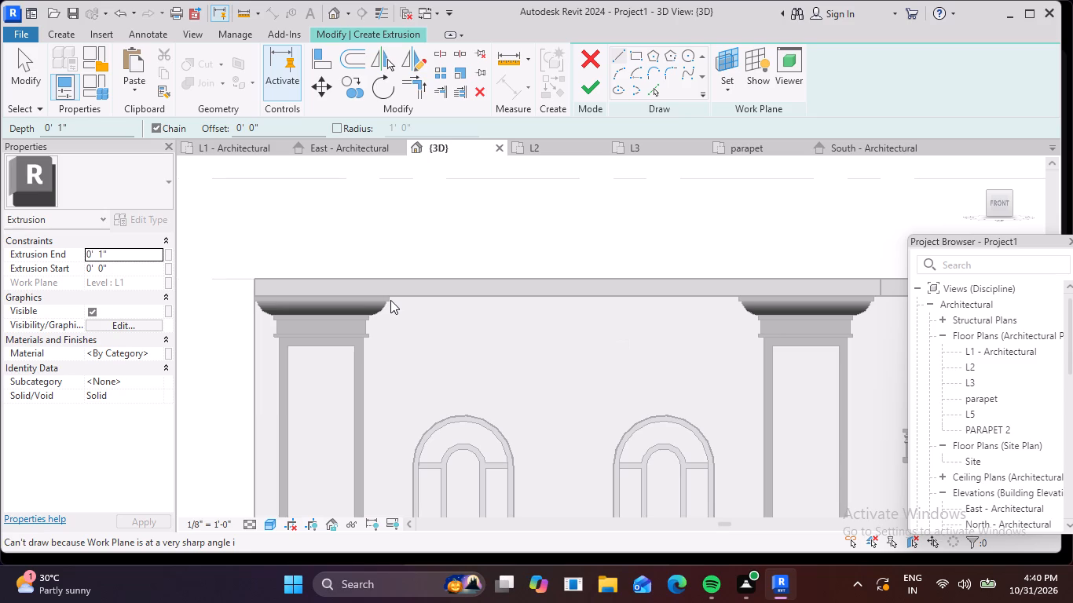
key("Escape")
key("Escape")
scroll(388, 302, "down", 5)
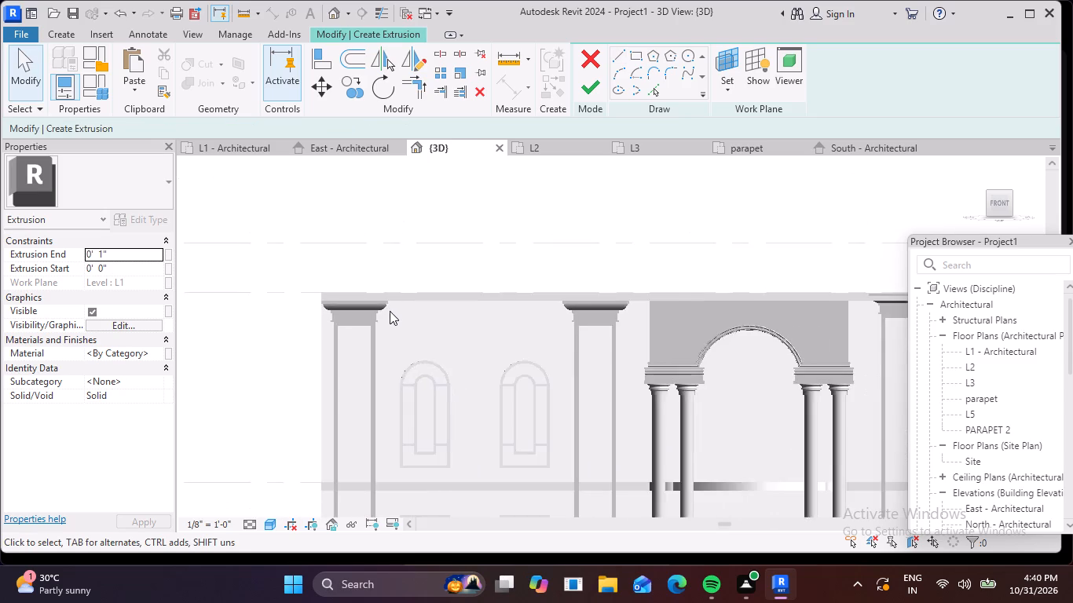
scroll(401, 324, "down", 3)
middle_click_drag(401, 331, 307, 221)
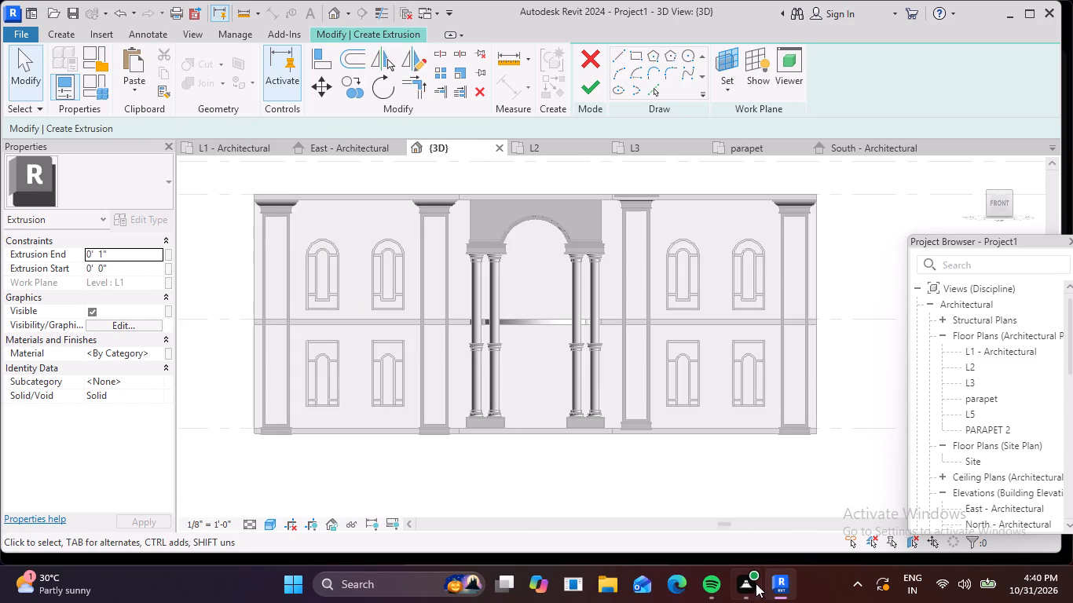
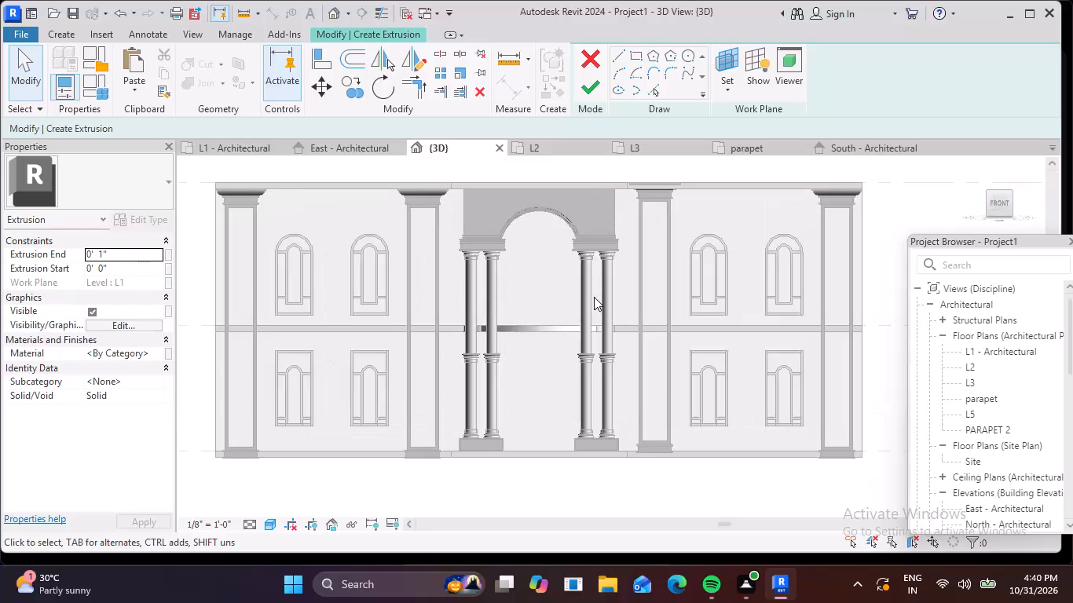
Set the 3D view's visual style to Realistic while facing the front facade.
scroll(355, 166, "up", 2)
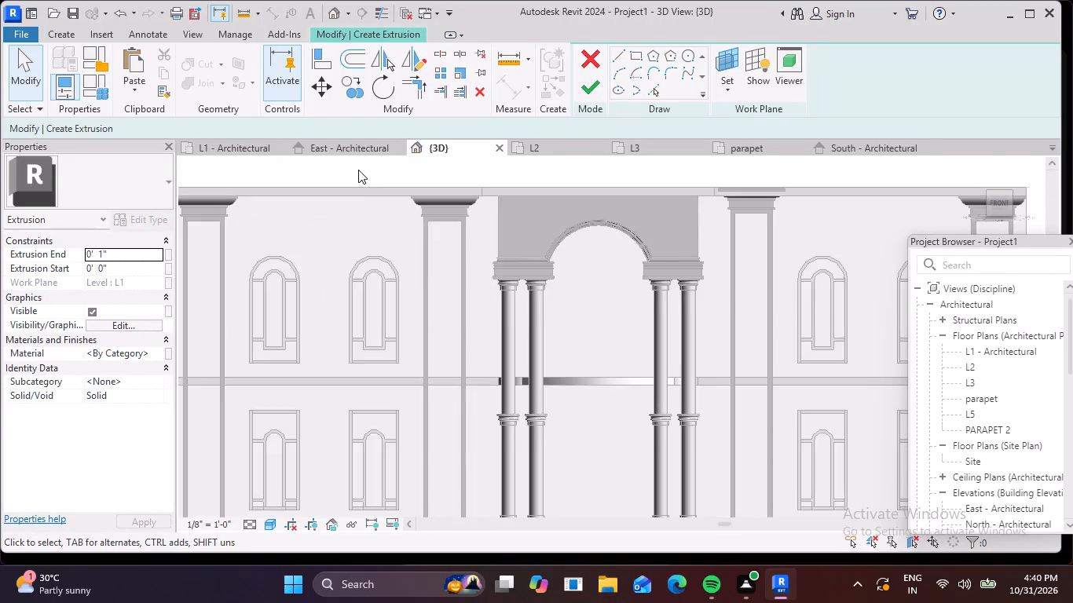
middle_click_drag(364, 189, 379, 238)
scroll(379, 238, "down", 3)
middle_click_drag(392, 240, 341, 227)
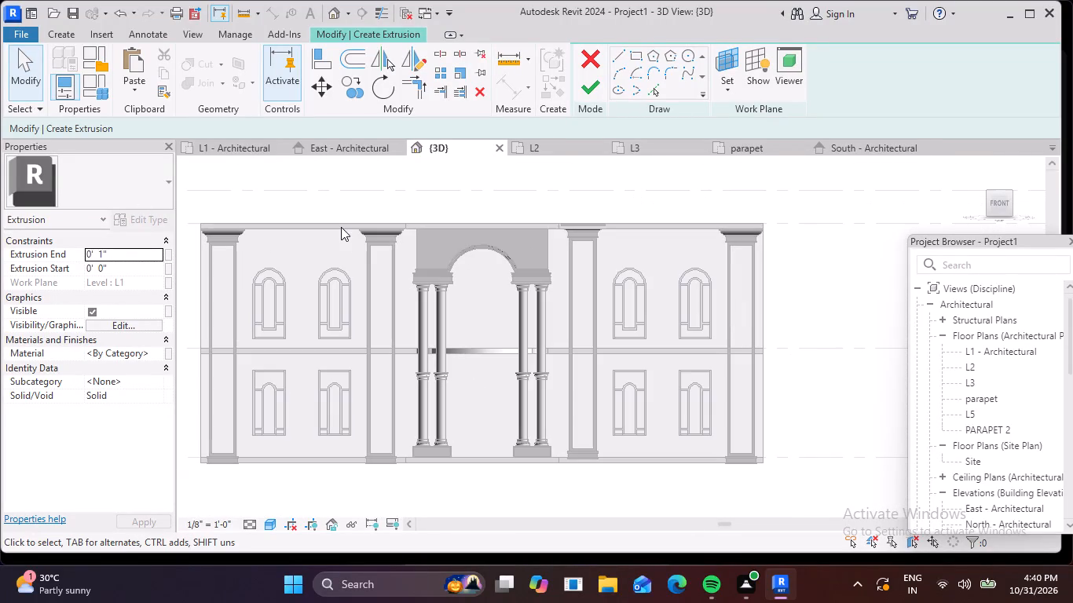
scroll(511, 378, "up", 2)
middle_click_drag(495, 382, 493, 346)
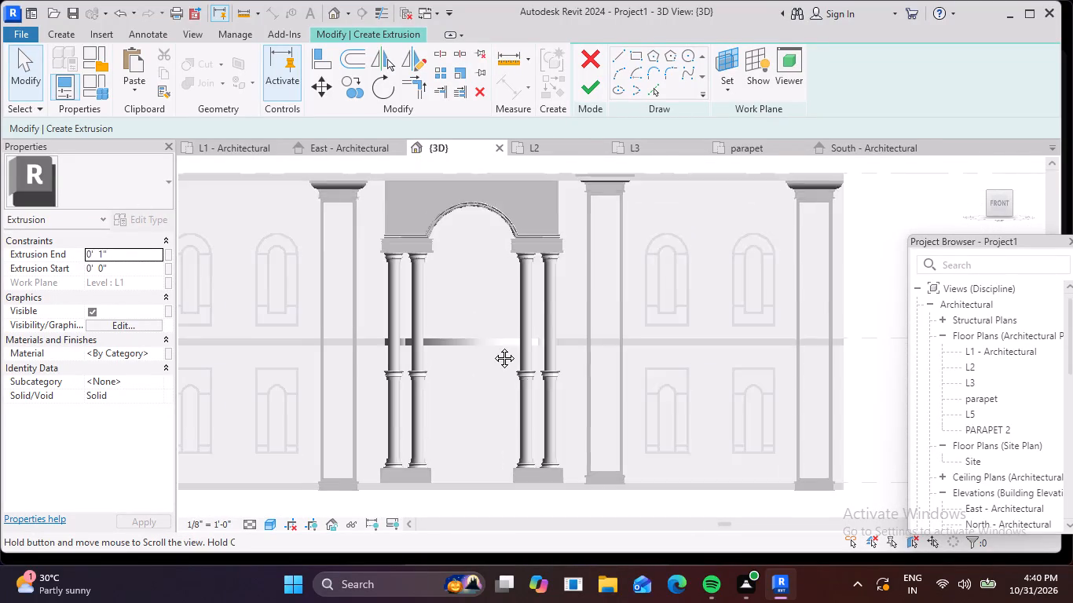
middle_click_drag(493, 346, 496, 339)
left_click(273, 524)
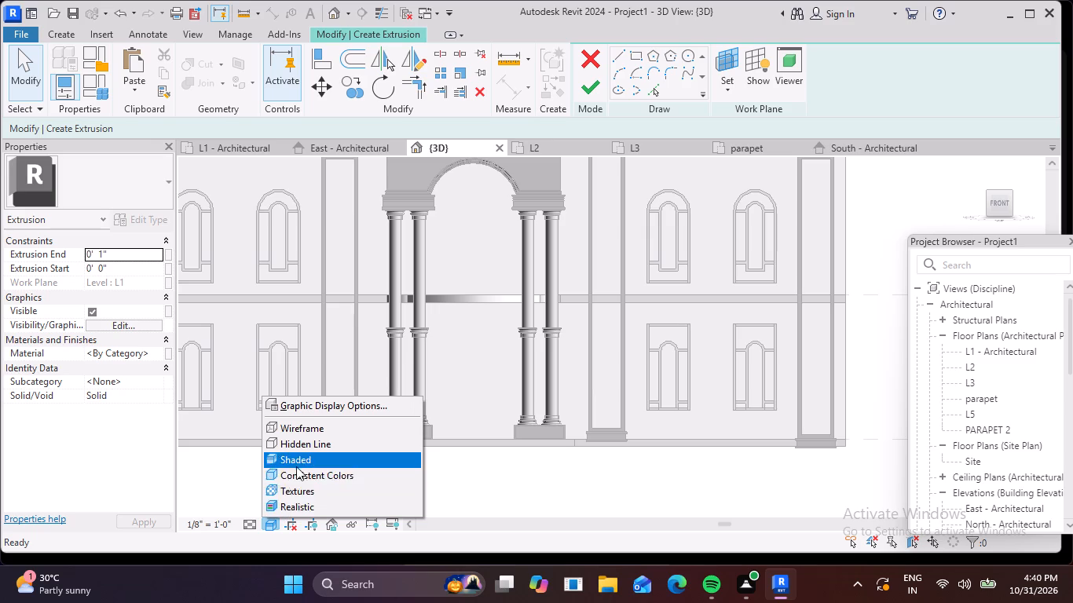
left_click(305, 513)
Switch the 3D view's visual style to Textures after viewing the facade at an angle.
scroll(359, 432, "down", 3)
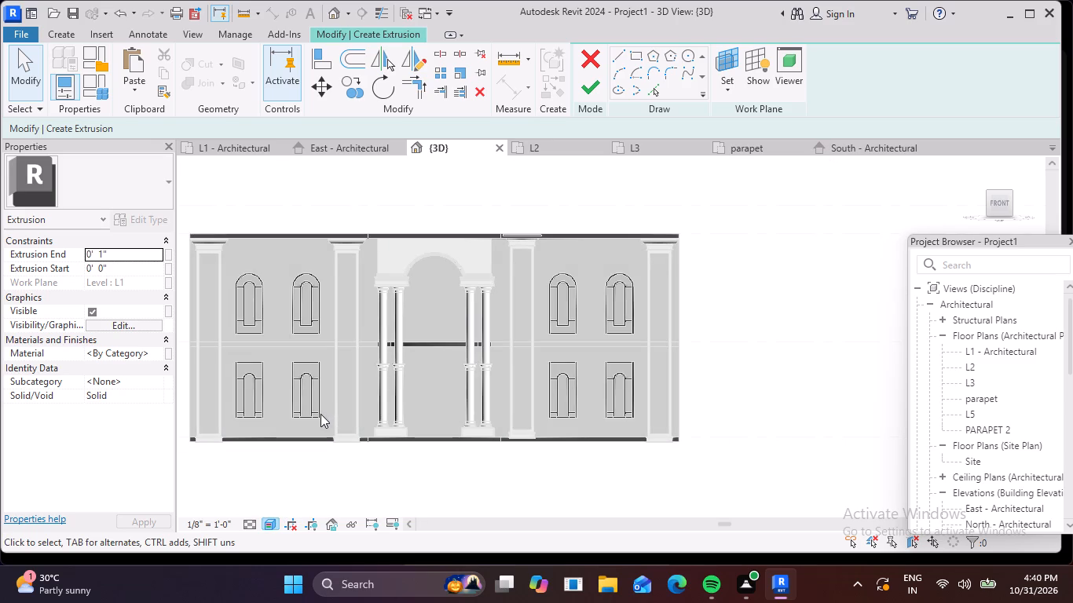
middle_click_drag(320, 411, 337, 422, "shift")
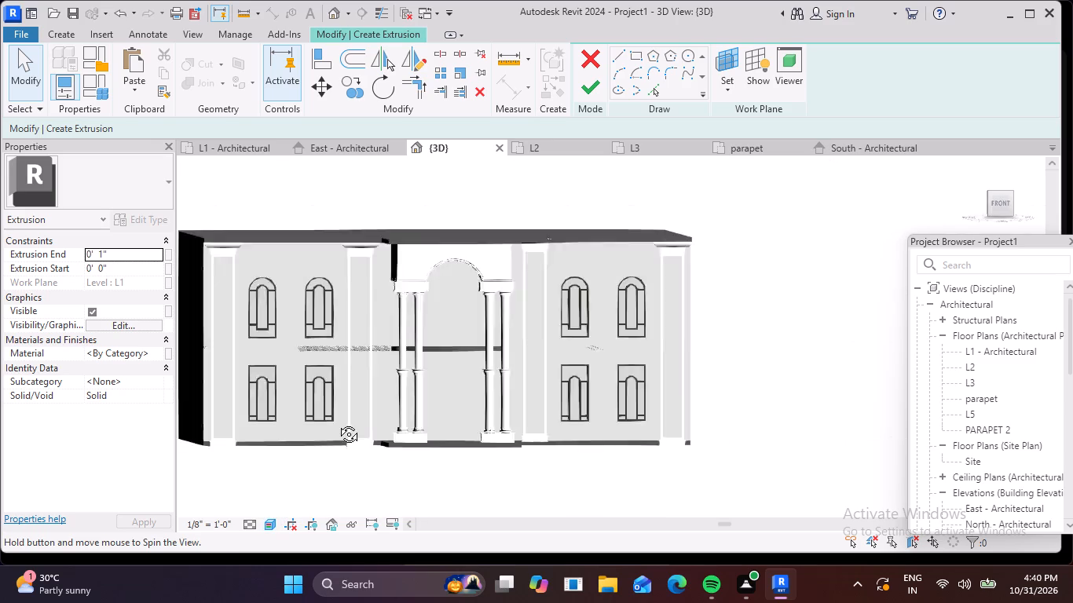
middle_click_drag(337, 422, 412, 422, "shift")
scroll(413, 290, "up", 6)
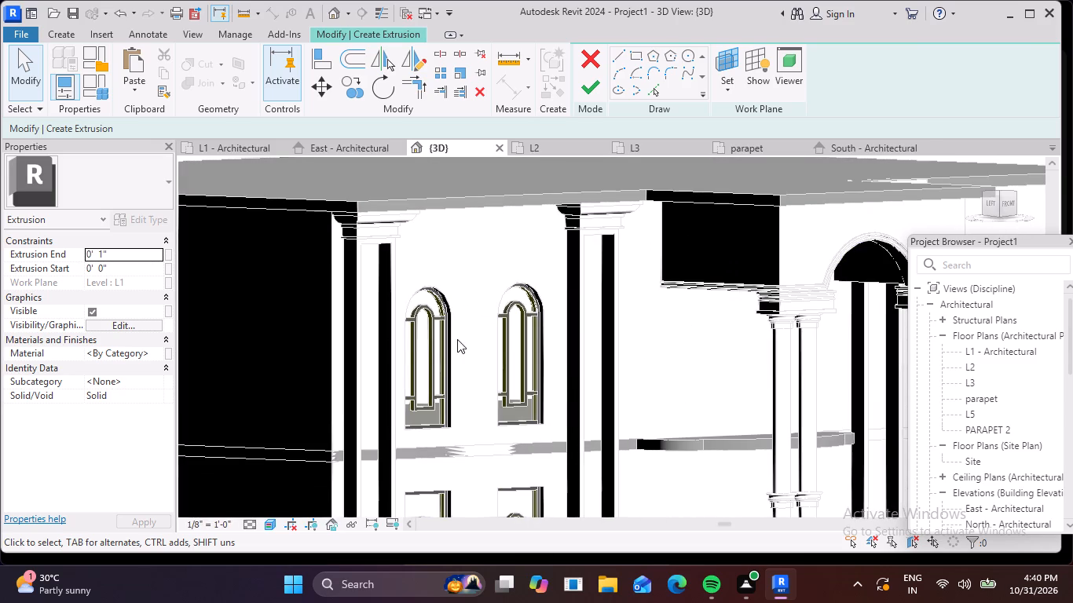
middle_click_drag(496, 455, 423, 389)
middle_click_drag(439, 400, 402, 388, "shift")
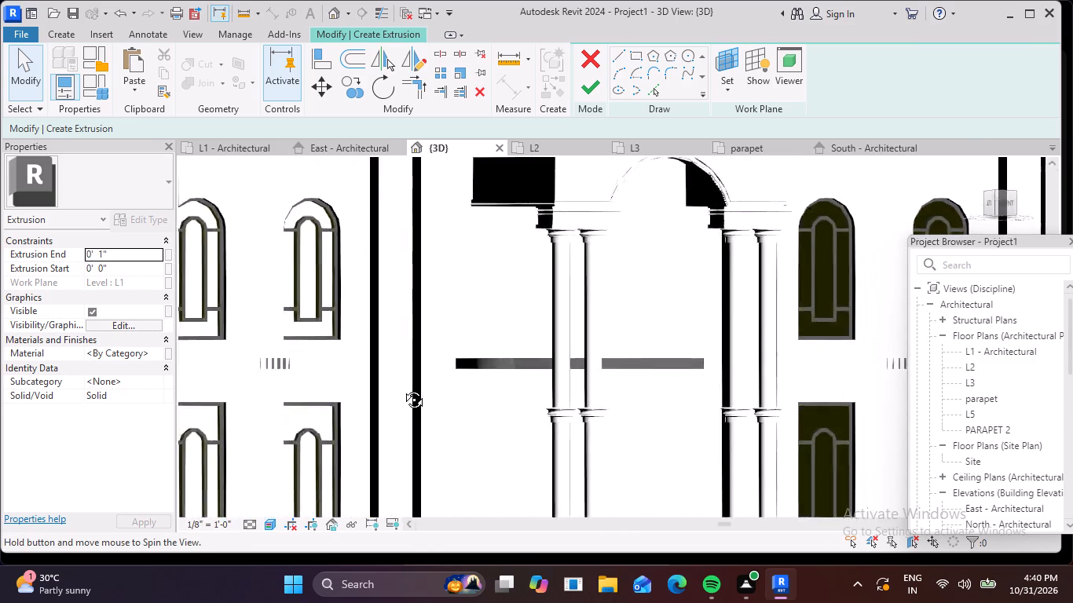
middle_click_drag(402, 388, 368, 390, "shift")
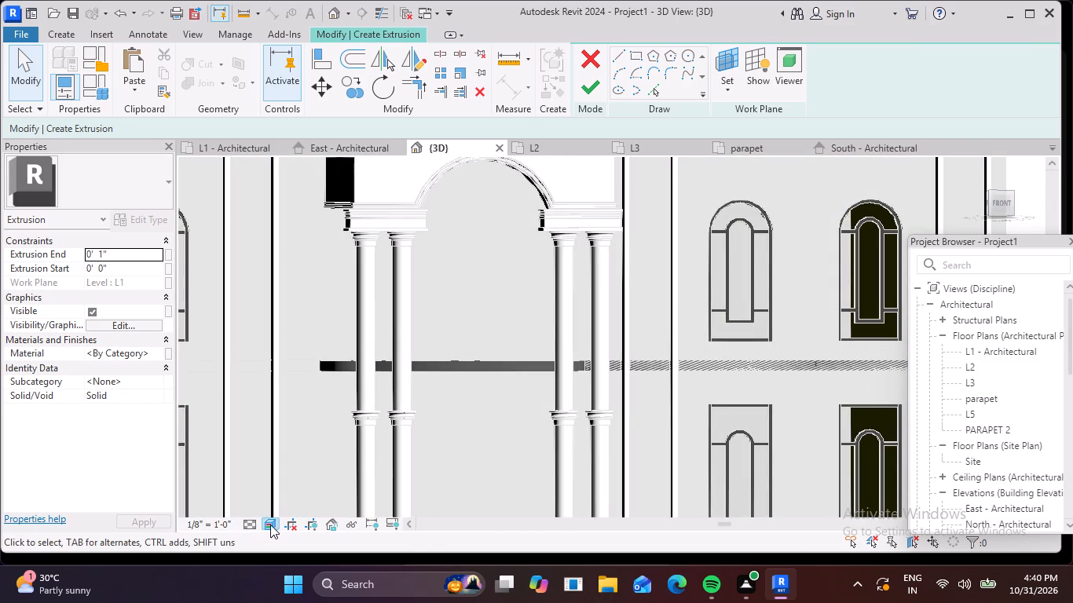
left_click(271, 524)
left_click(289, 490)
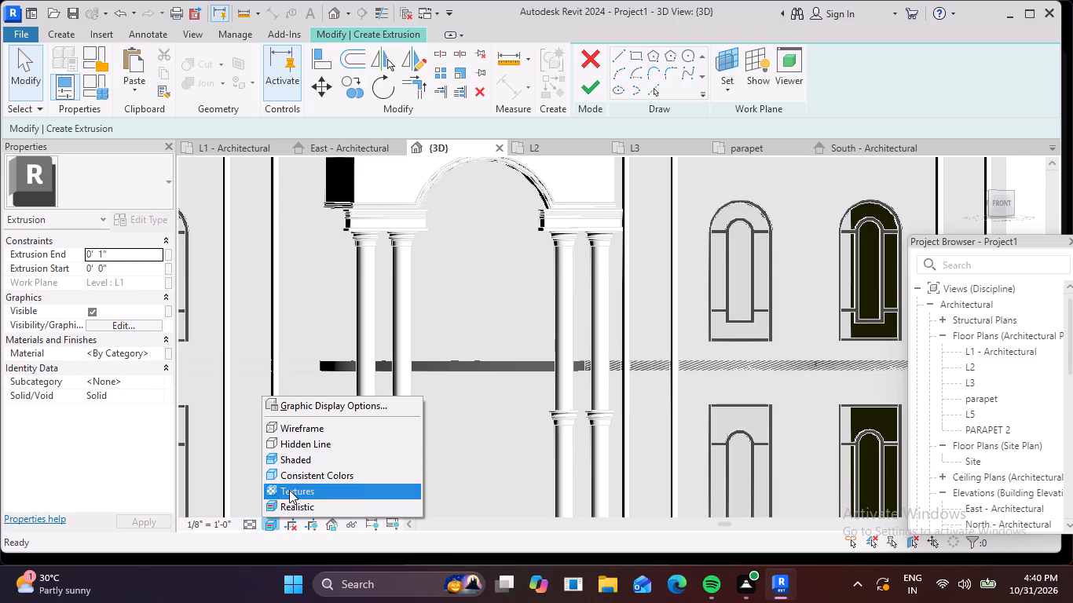
Examine the front facade in the Textures style, from the whole elevation to the central arch mouldings and column capitals.
middle_click_drag(370, 415, 433, 459, "shift")
middle_click_drag(440, 406, 347, 474)
middle_click_drag(434, 467, 463, 322)
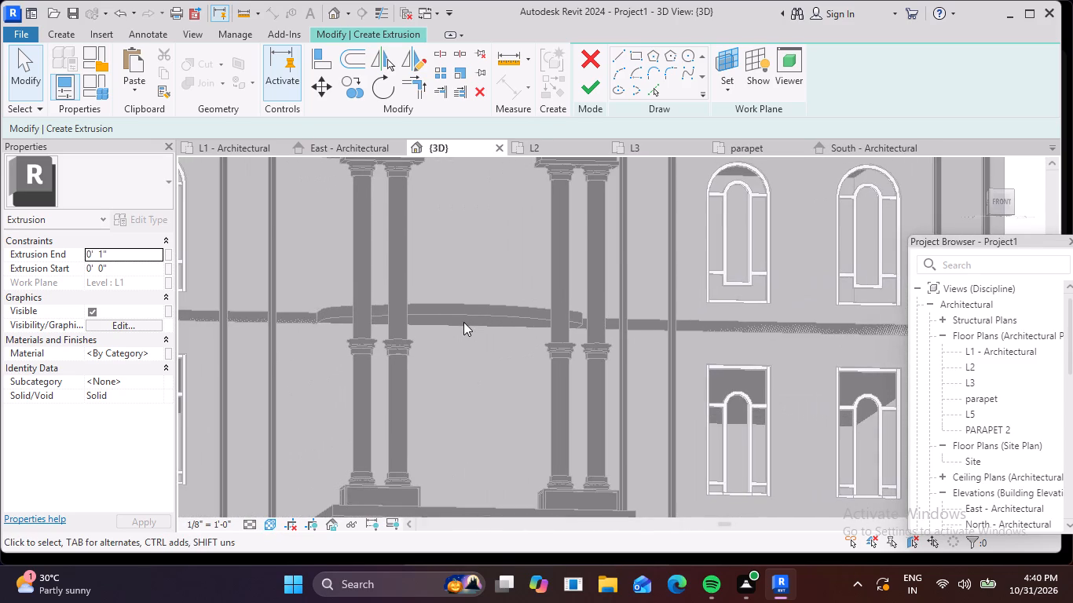
scroll(463, 323, "down", 7)
middle_click_drag(464, 339, 456, 388, "shift")
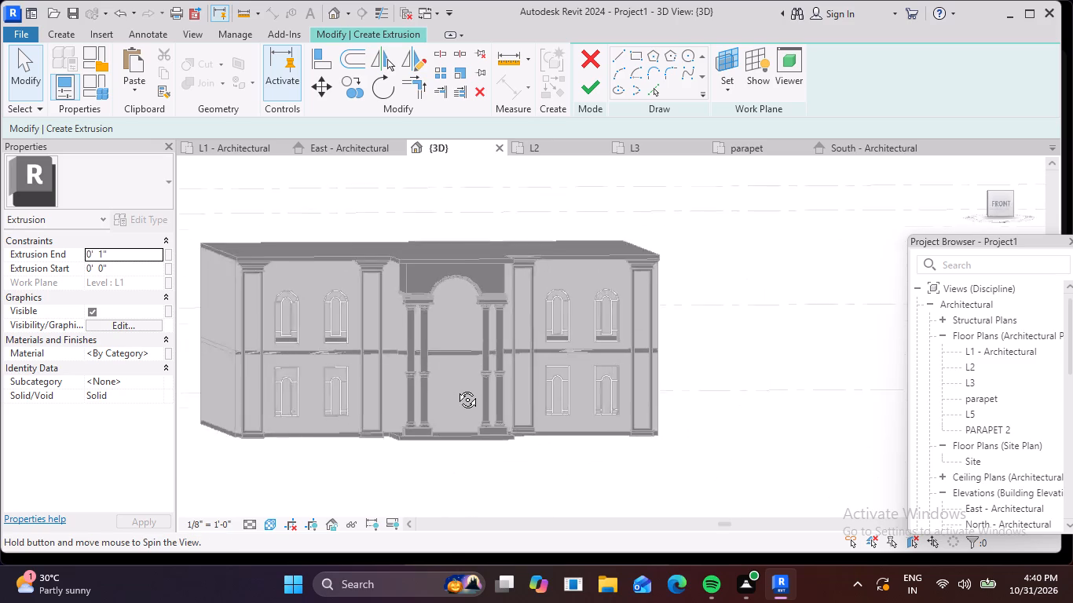
middle_click_drag(456, 388, 441, 406, "shift")
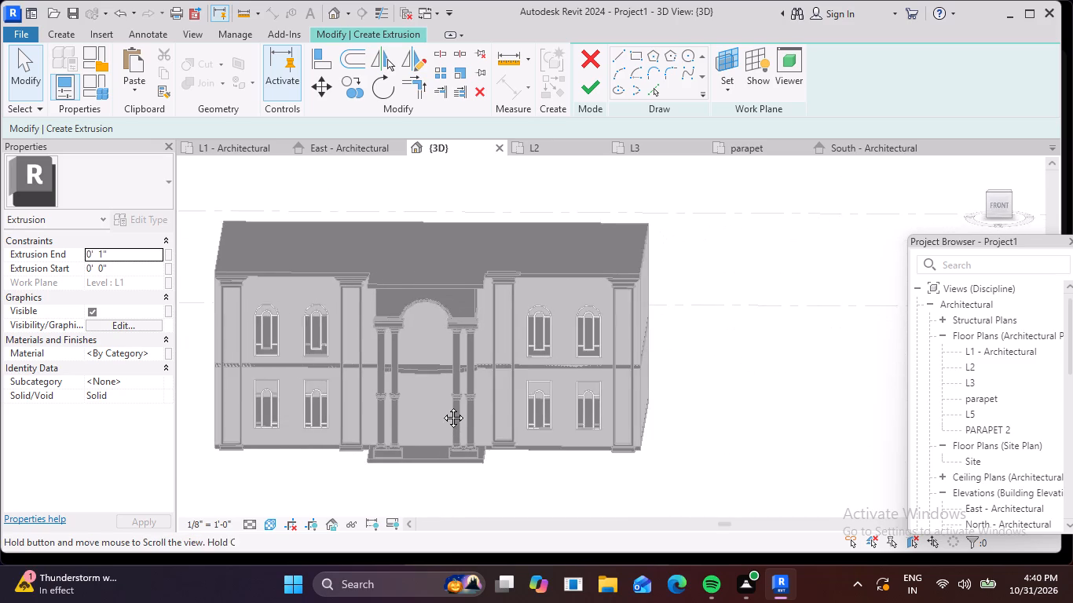
middle_click_drag(441, 406, 444, 358, "shift")
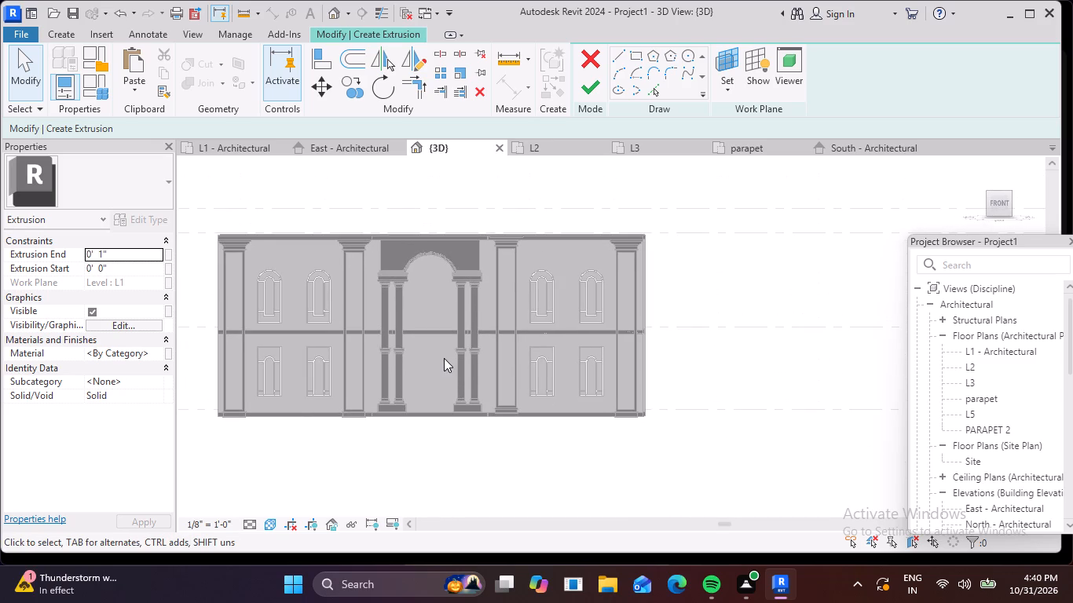
scroll(483, 291, "up", 4)
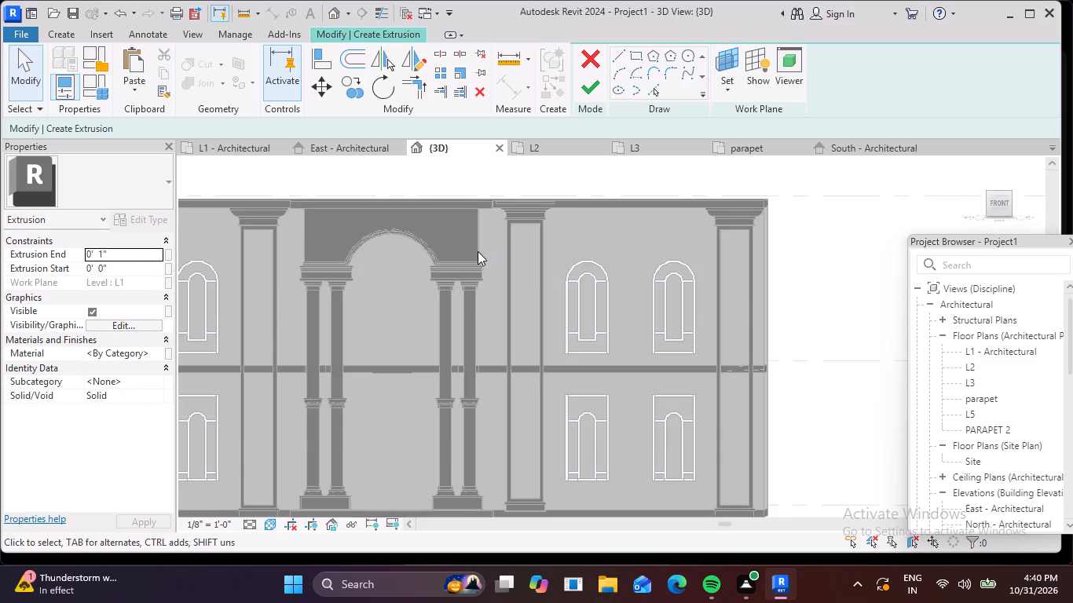
scroll(459, 265, "up", 6)
scroll(394, 249, "up", 12)
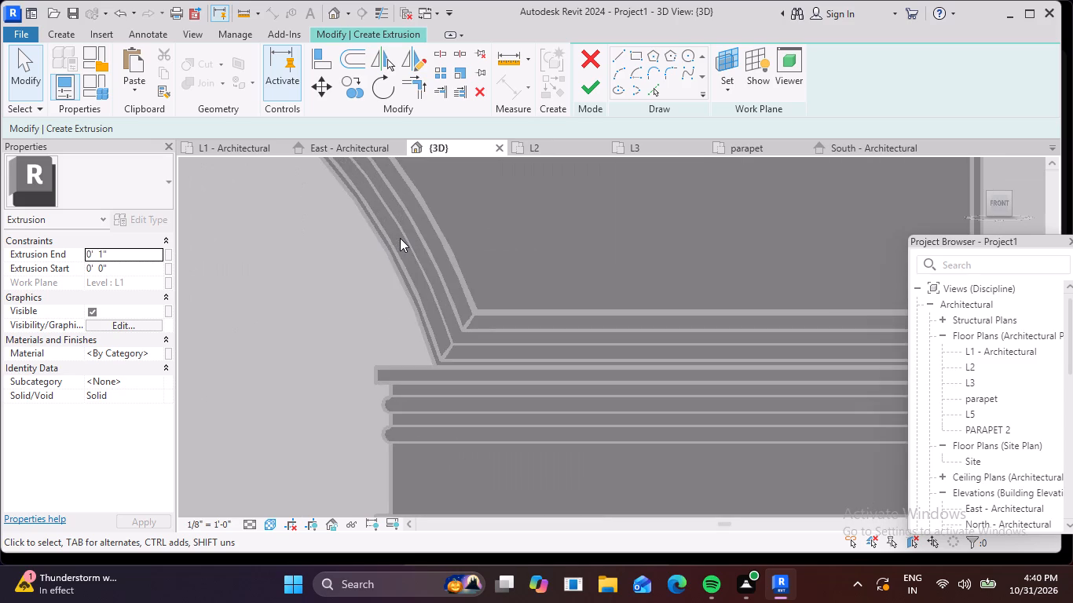
scroll(400, 238, "down", 16)
middle_click_drag(360, 308, 385, 327)
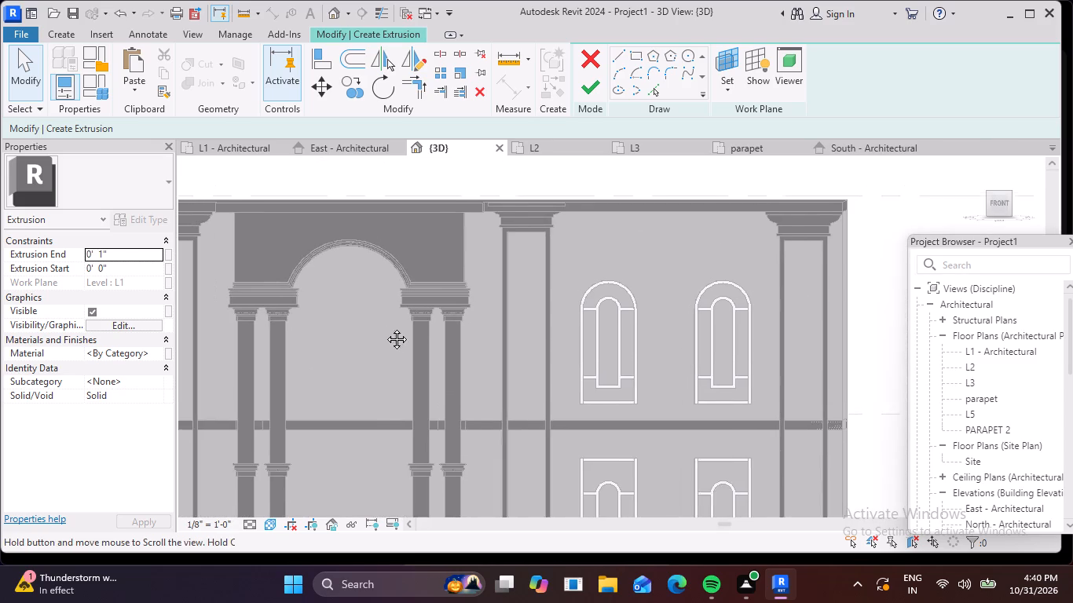
middle_click_drag(385, 327, 389, 331)
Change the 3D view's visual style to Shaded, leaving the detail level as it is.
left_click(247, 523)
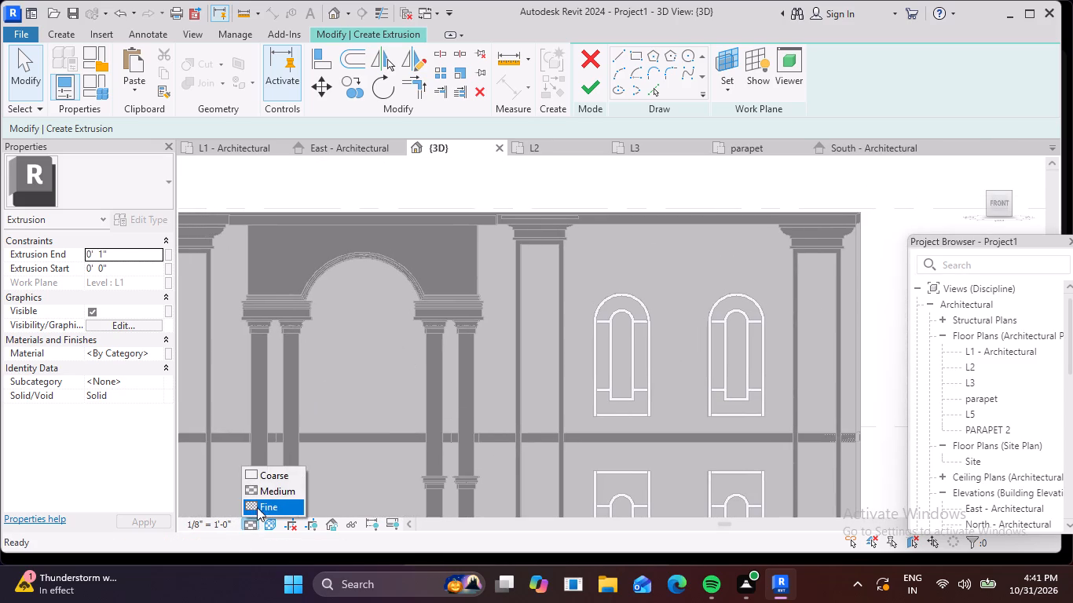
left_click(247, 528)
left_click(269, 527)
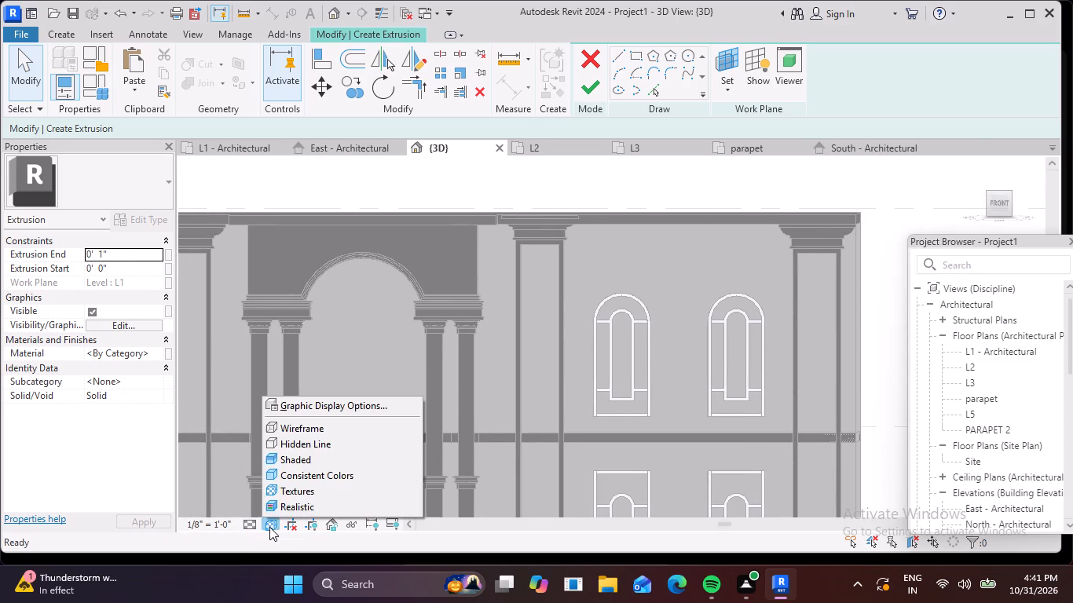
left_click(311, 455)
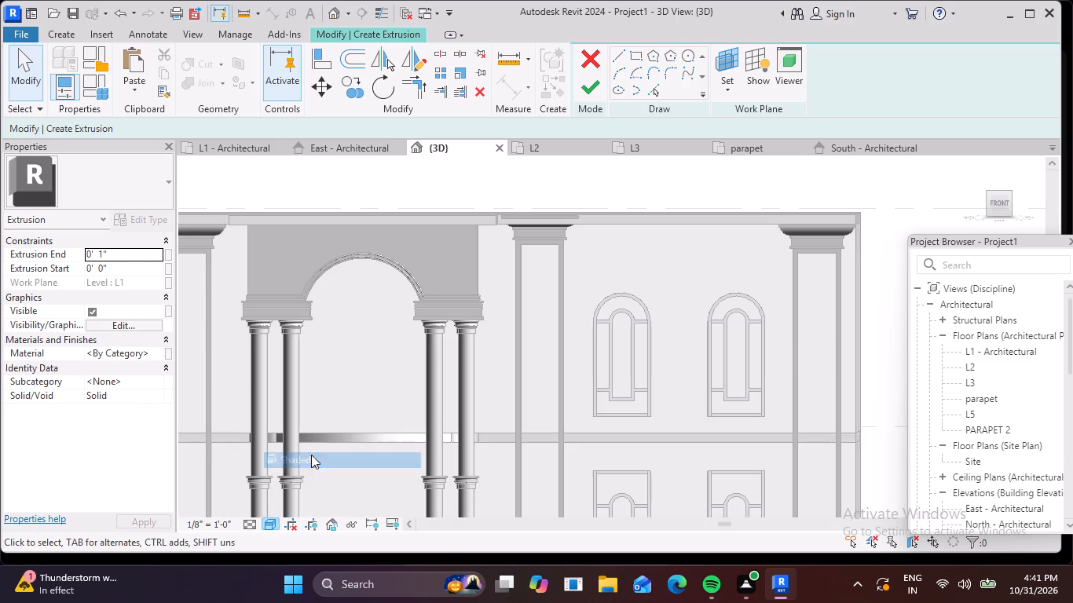
Examine the shaded building from above and from its front corner, including the roof slab, columns and entrance portico.
middle_click_drag(406, 320, 413, 437, "shift")
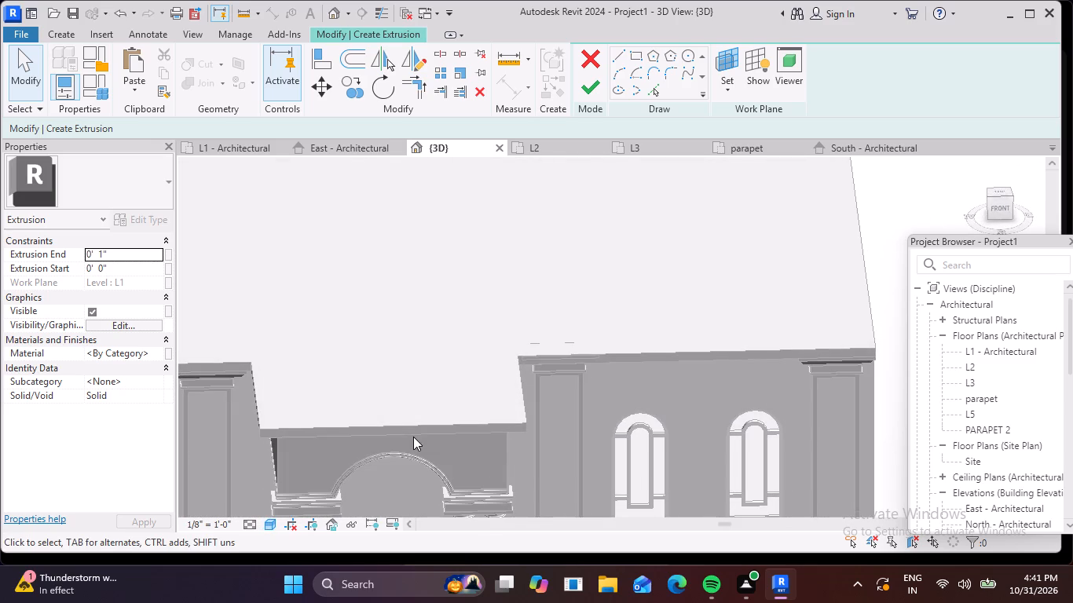
middle_click_drag(419, 344, 395, 265, "shift")
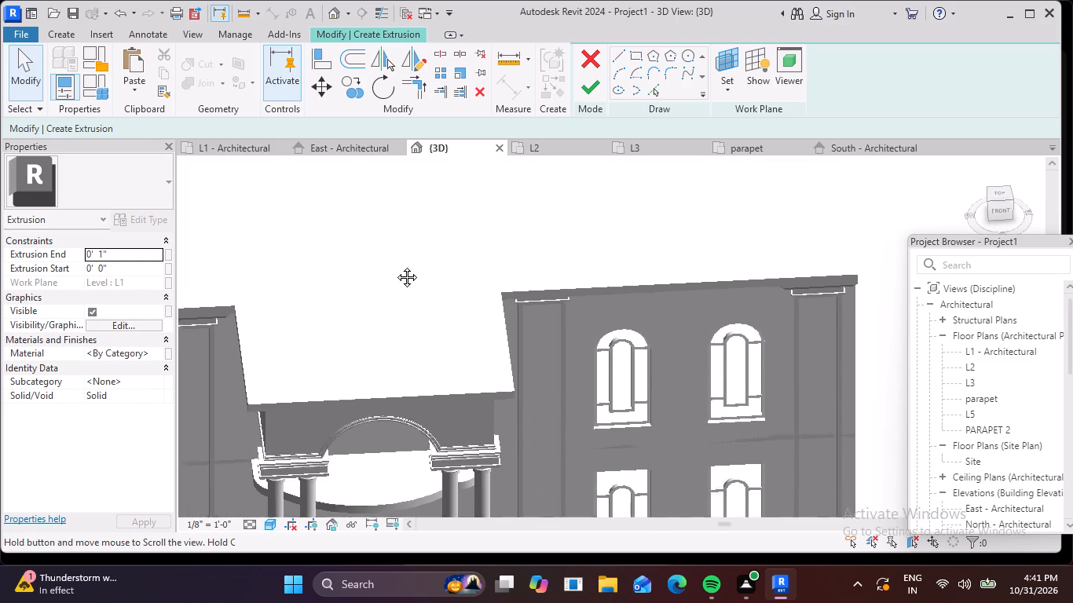
middle_click_drag(395, 265, 394, 261, "shift")
scroll(394, 258, "down", 5)
middle_click_drag(301, 354, 413, 334)
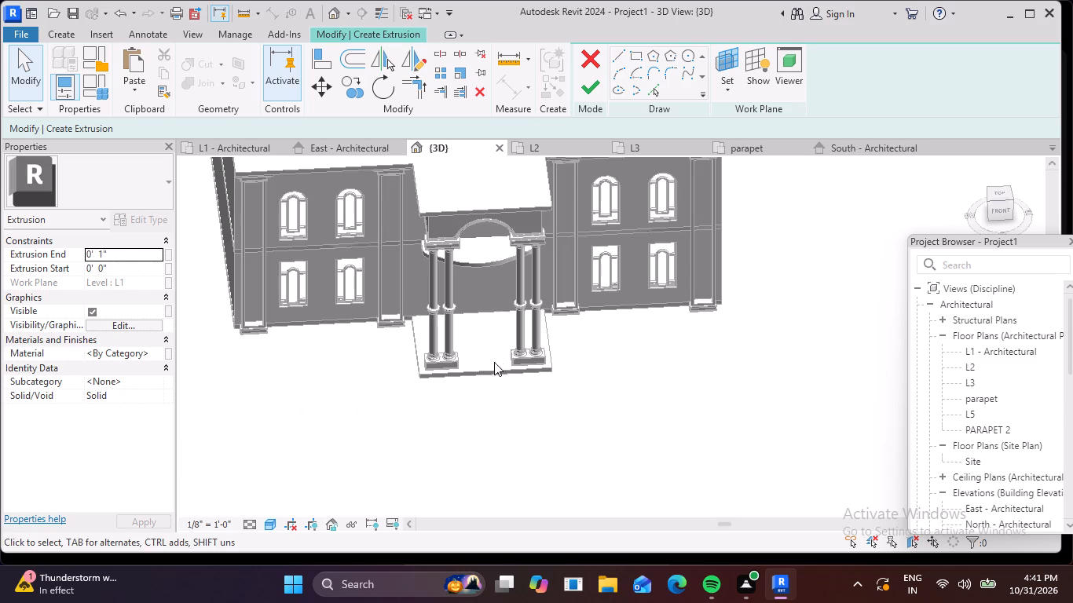
middle_click_drag(484, 396, 479, 340, "shift")
middle_click_drag(479, 349, 471, 380)
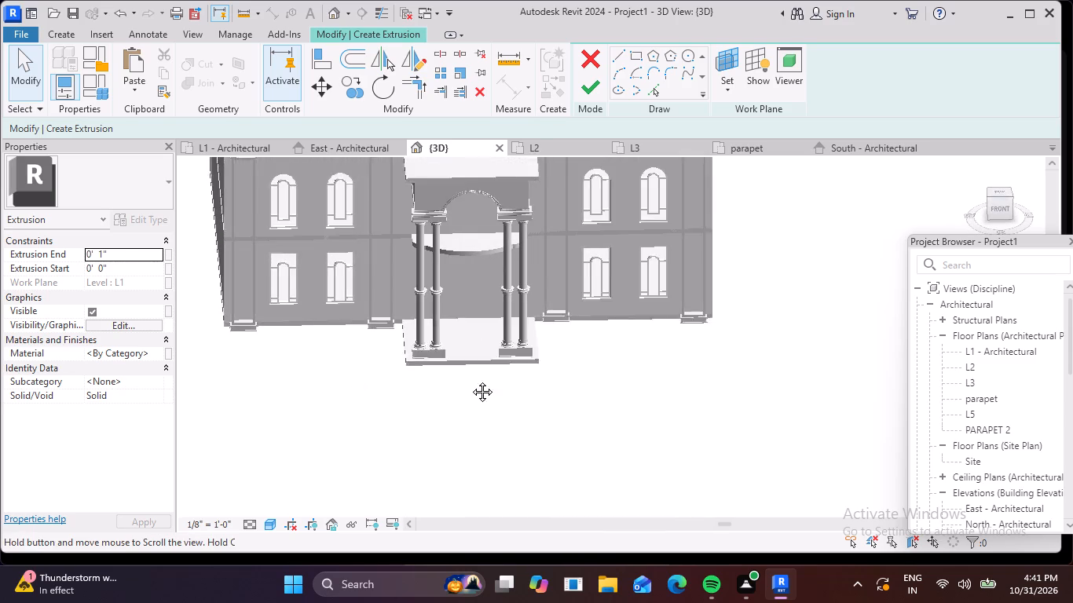
middle_click_drag(471, 380, 450, 546)
middle_click_drag(539, 475, 591, 360, "shift")
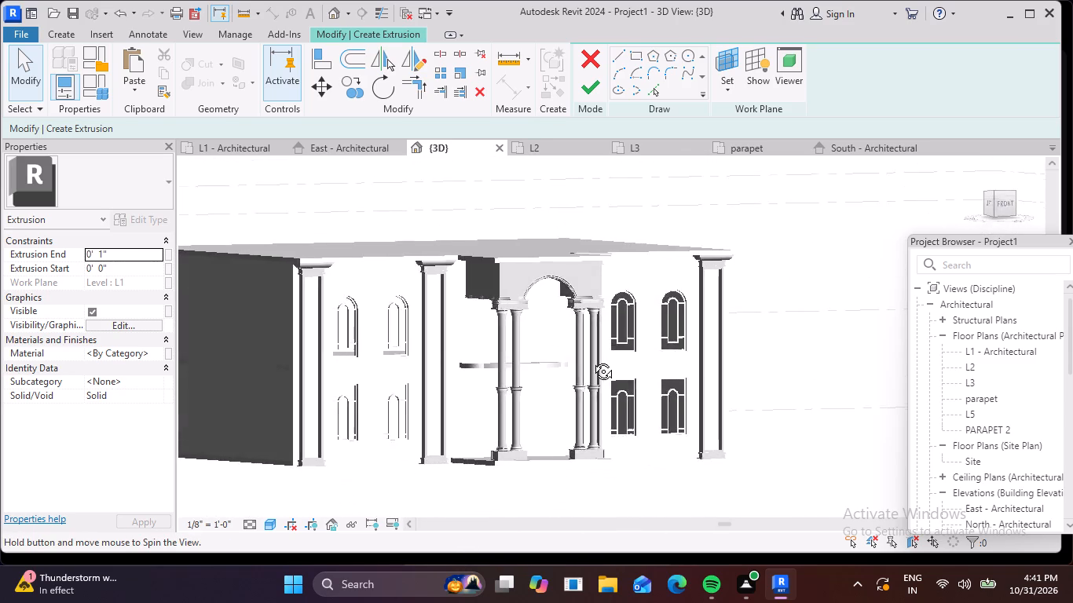
middle_click_drag(591, 360, 640, 407, "shift")
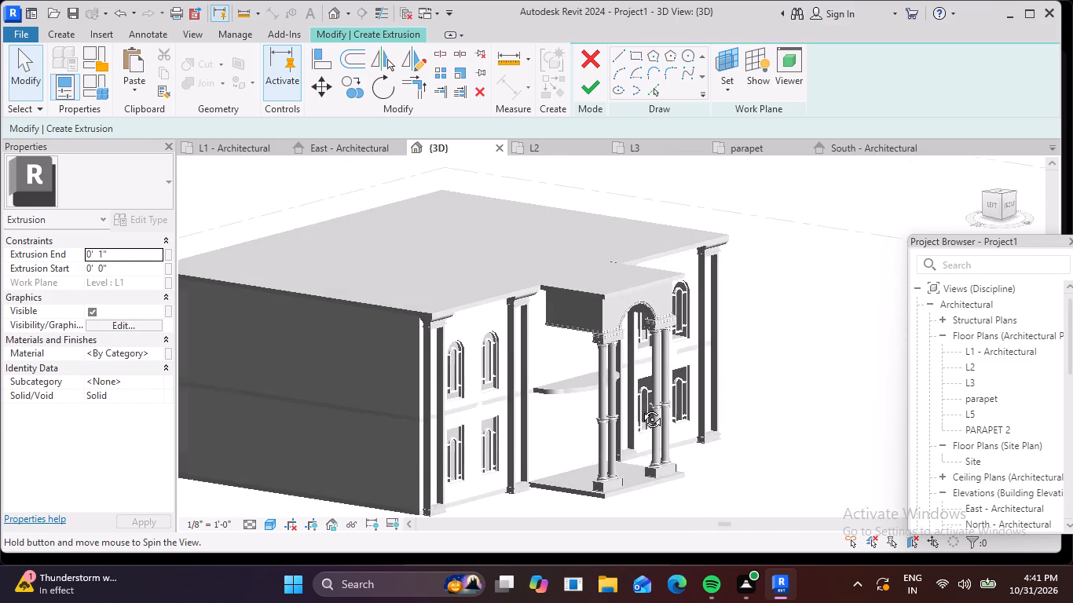
middle_click_drag(640, 407, 633, 416, "shift")
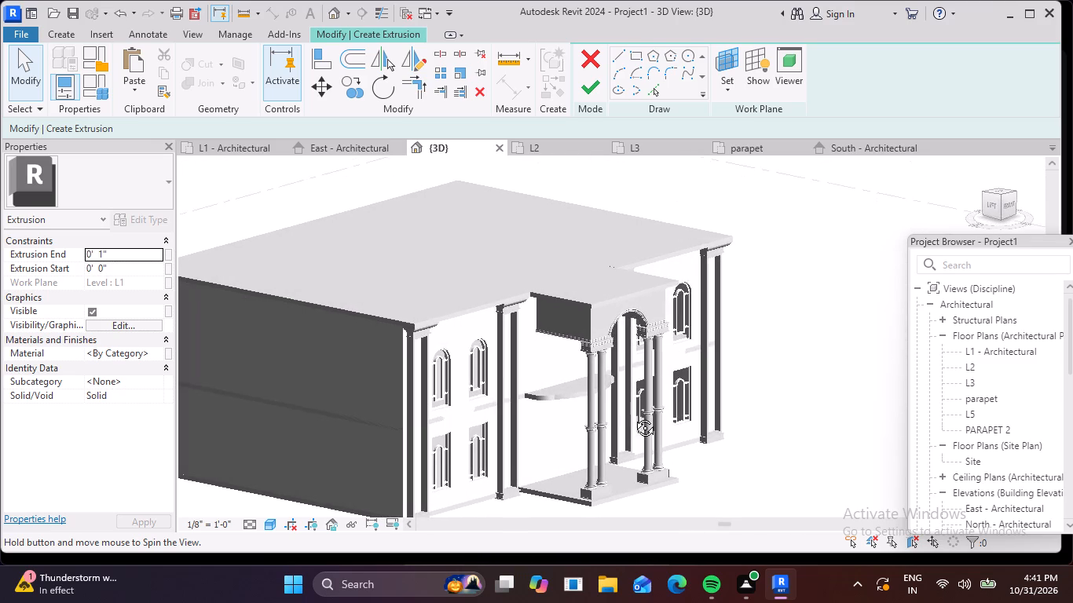
middle_click_drag(633, 416, 631, 416, "shift")
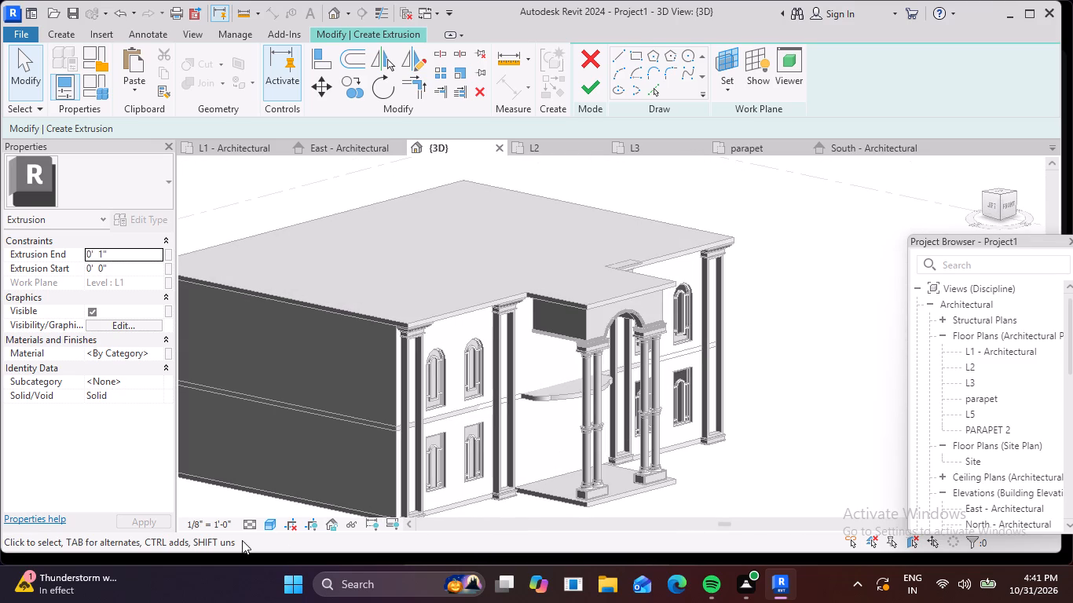
Set the 3D view's visual style to Consistent Colors.
left_click(274, 520)
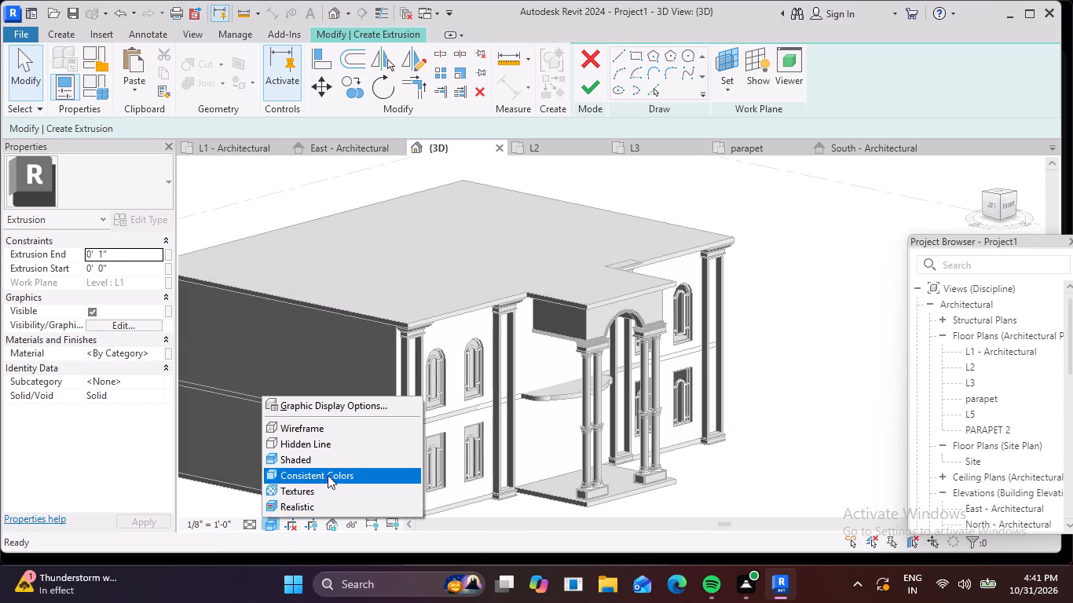
left_click(344, 477)
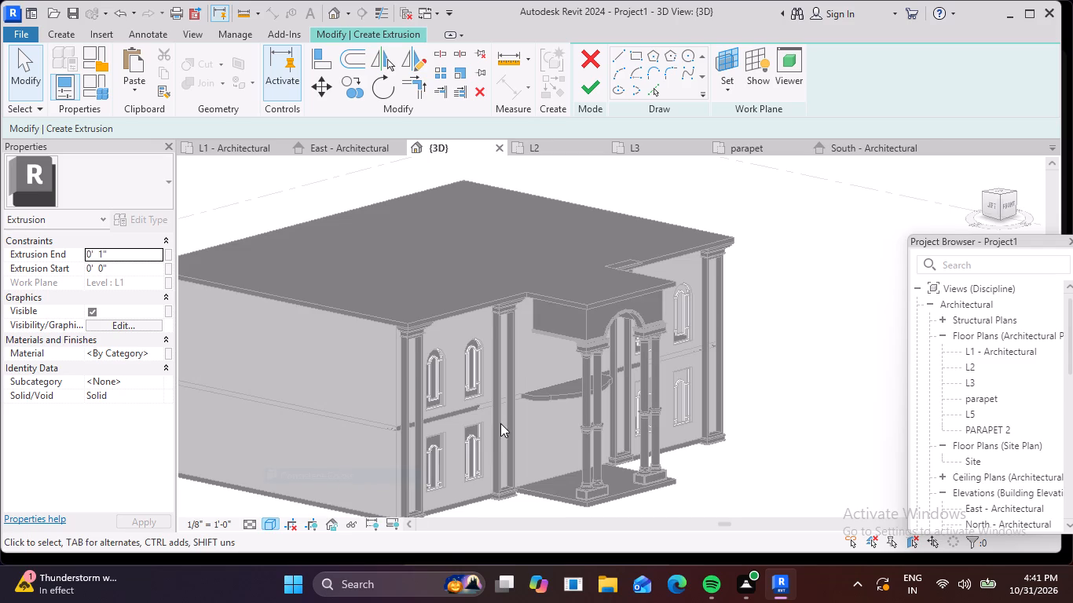
Set the UI active theme to Dark in the program's colour options.
scroll(500, 423, "down", 3)
scroll(563, 402, "up", 5)
scroll(563, 402, "down", 3)
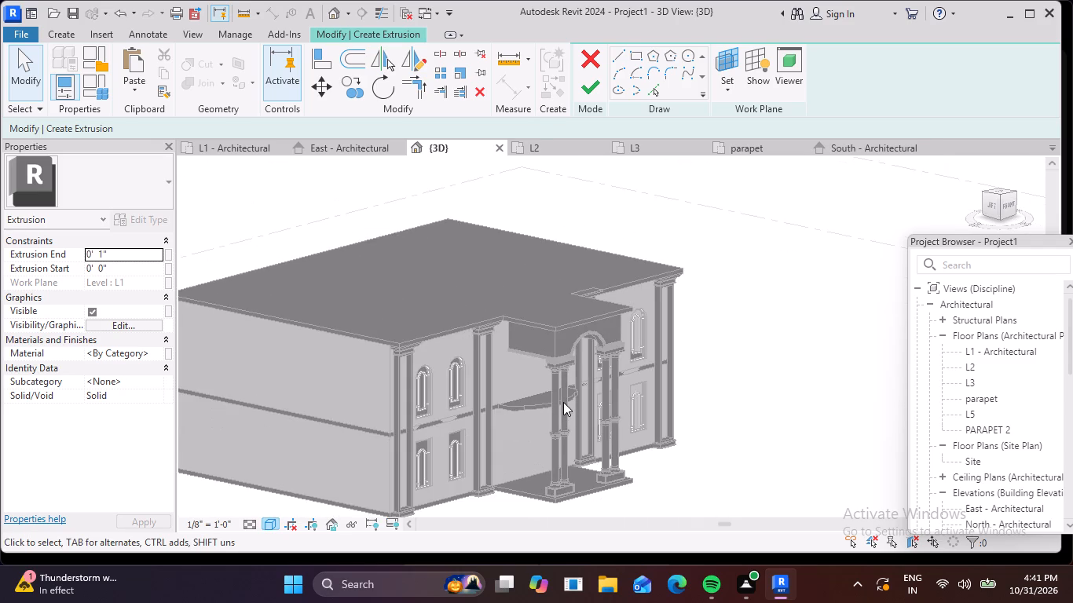
scroll(563, 402, "down", 3)
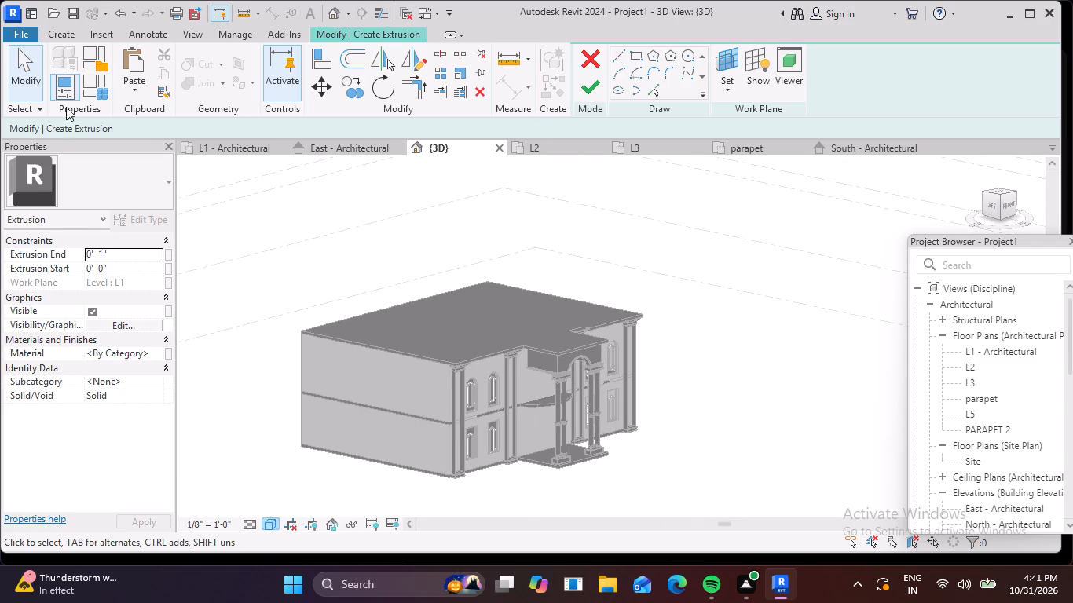
left_click(28, 33)
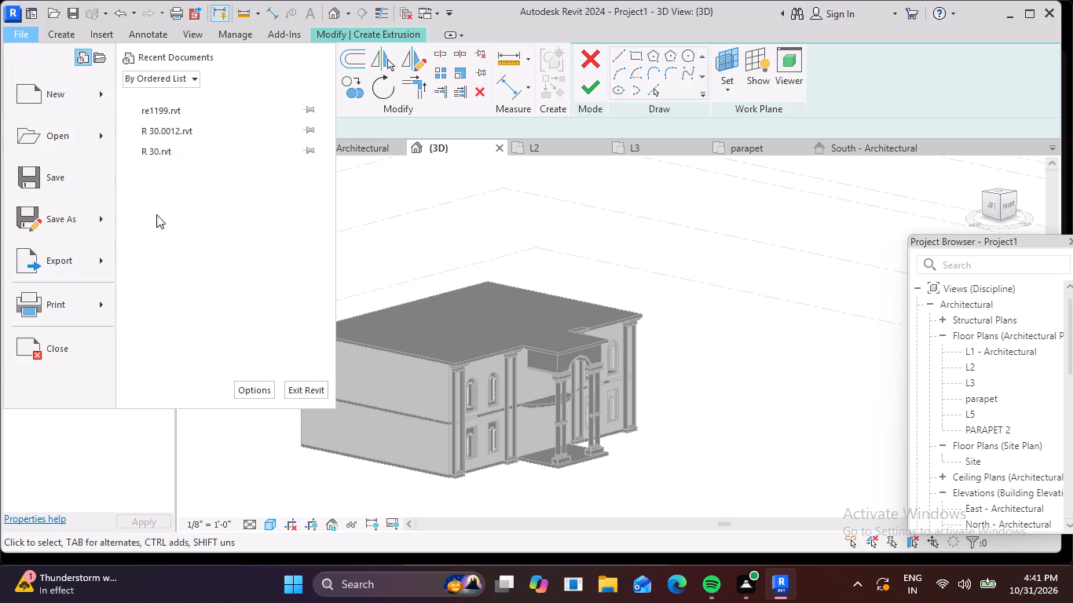
left_click(262, 397)
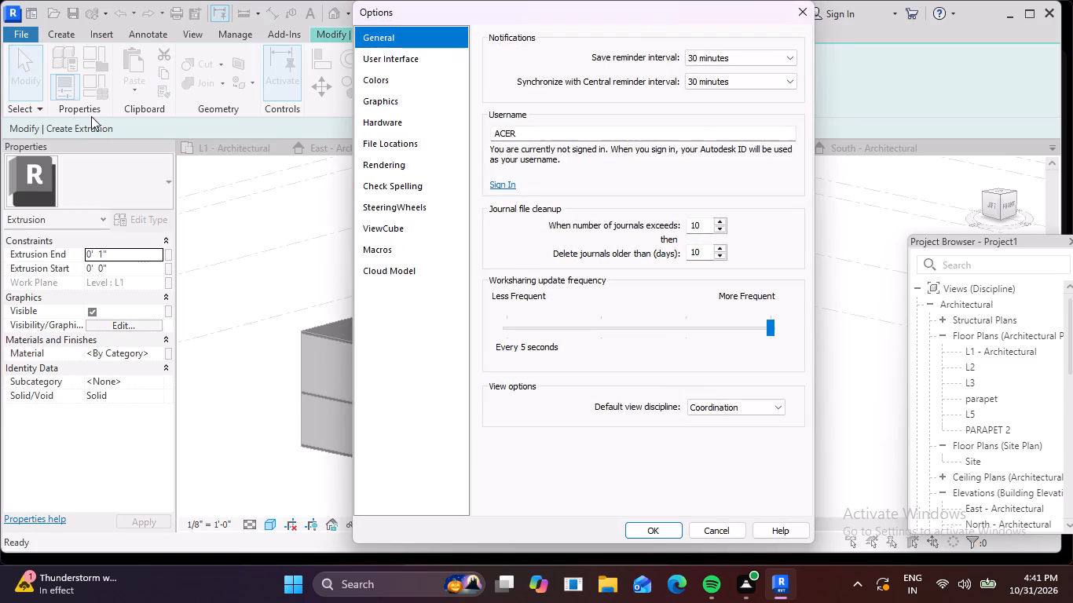
left_click(394, 84)
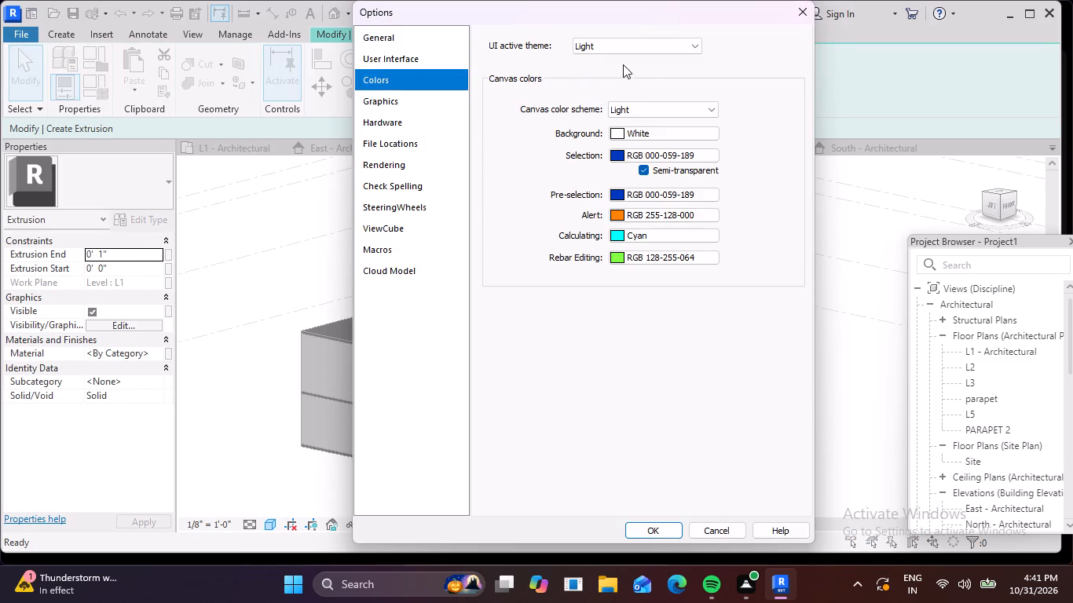
left_click(697, 42)
left_click(672, 64)
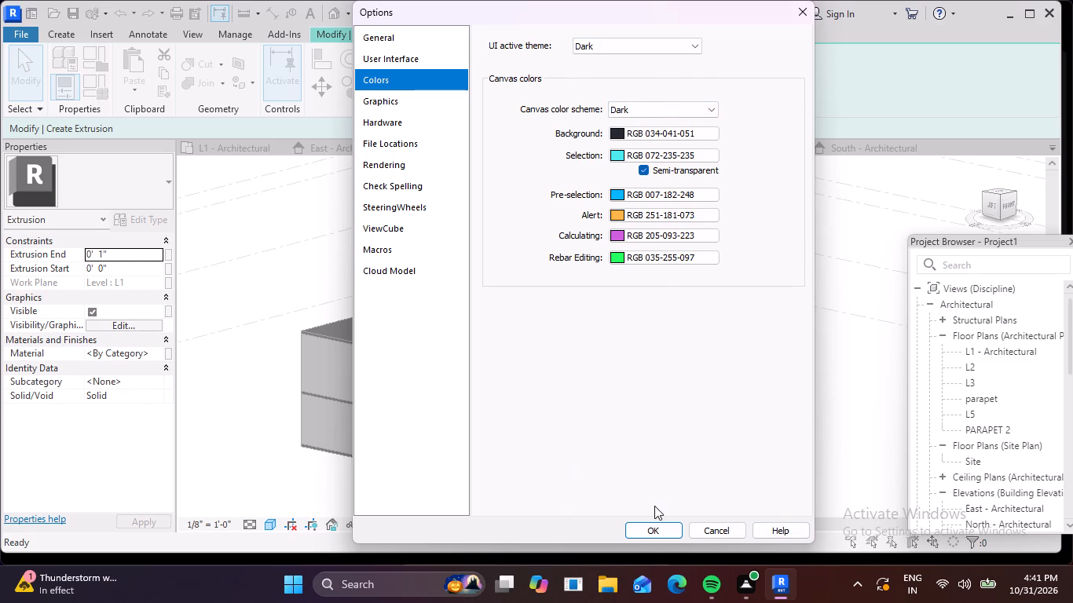
left_click(646, 529)
Examine the building in the dark theme from both front corners, including the roof slab, entrance portico and side wall.
scroll(493, 349, "up", 3)
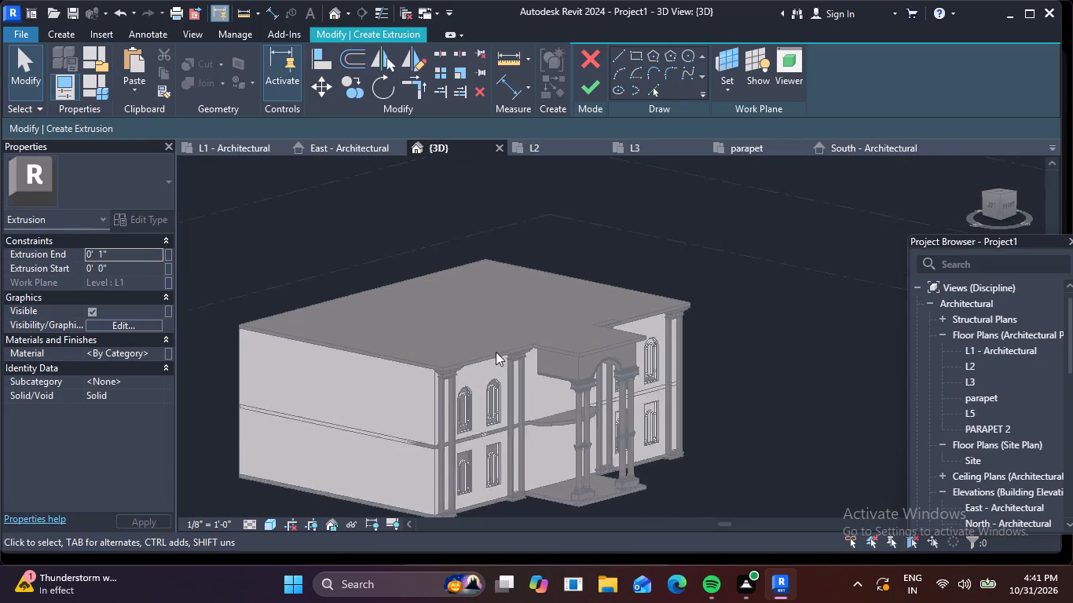
scroll(496, 352, "up", 1)
scroll(511, 360, "down", 2)
middle_click_drag(508, 360, 494, 285)
scroll(494, 285, "up", 1)
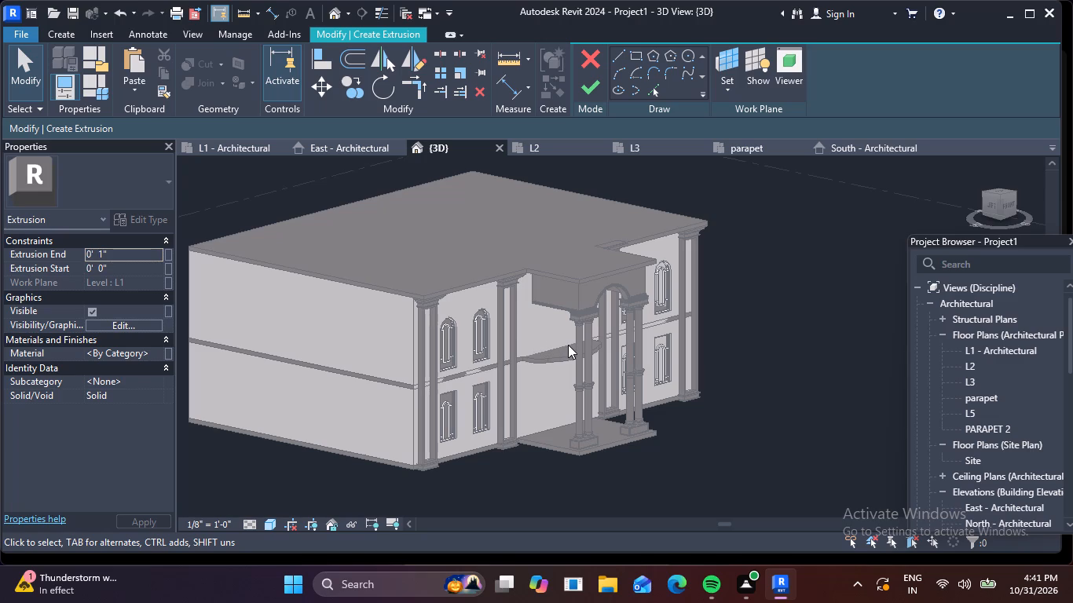
middle_click_drag(568, 345, 518, 369, "shift")
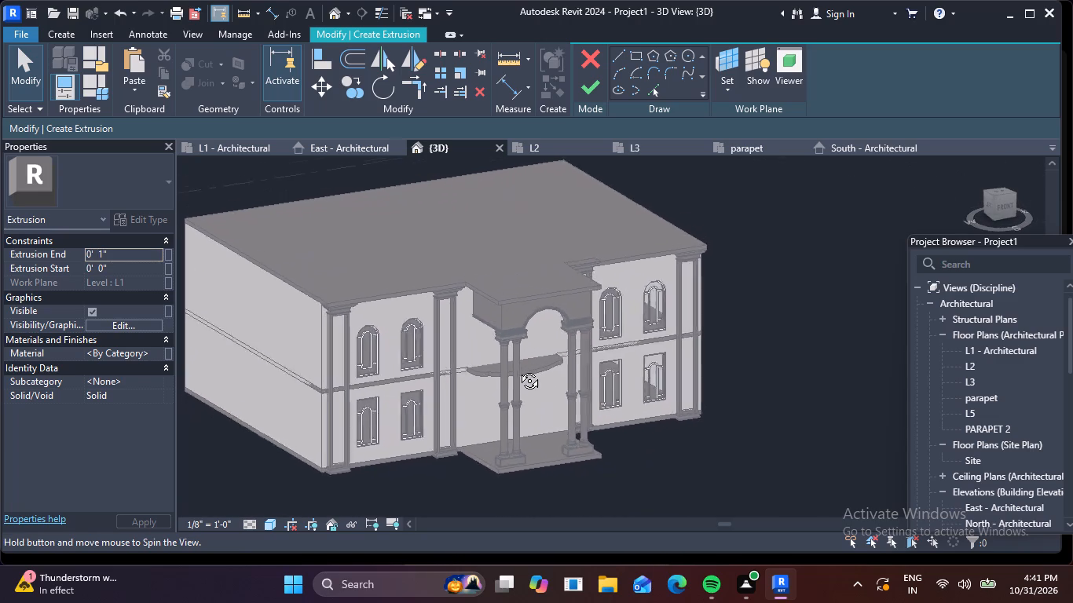
middle_click_drag(518, 369, 359, 405, "shift")
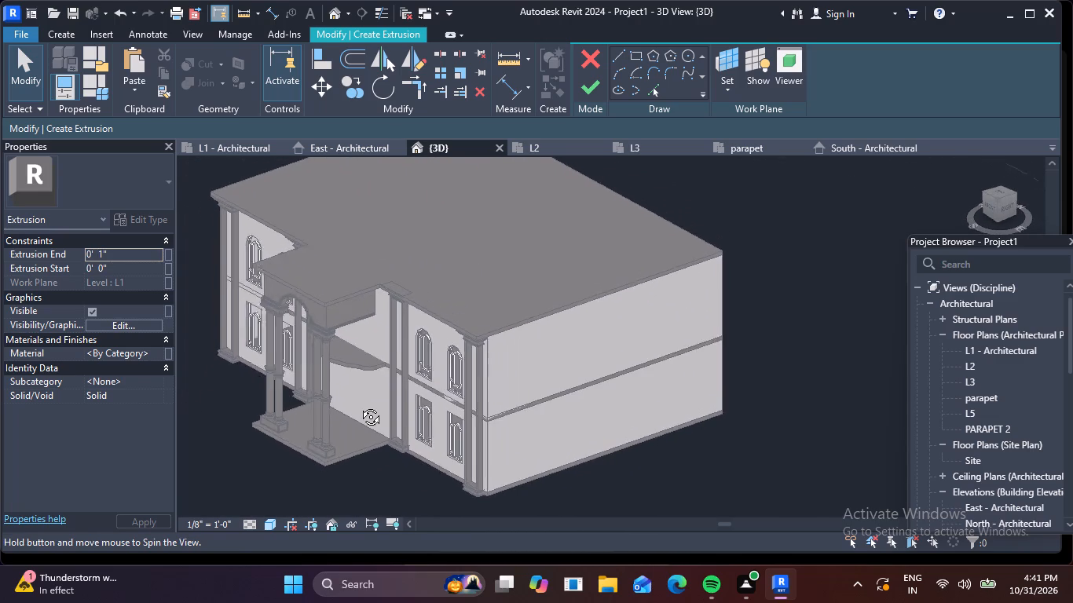
middle_click_drag(359, 405, 358, 407, "shift")
scroll(335, 295, "up", 6)
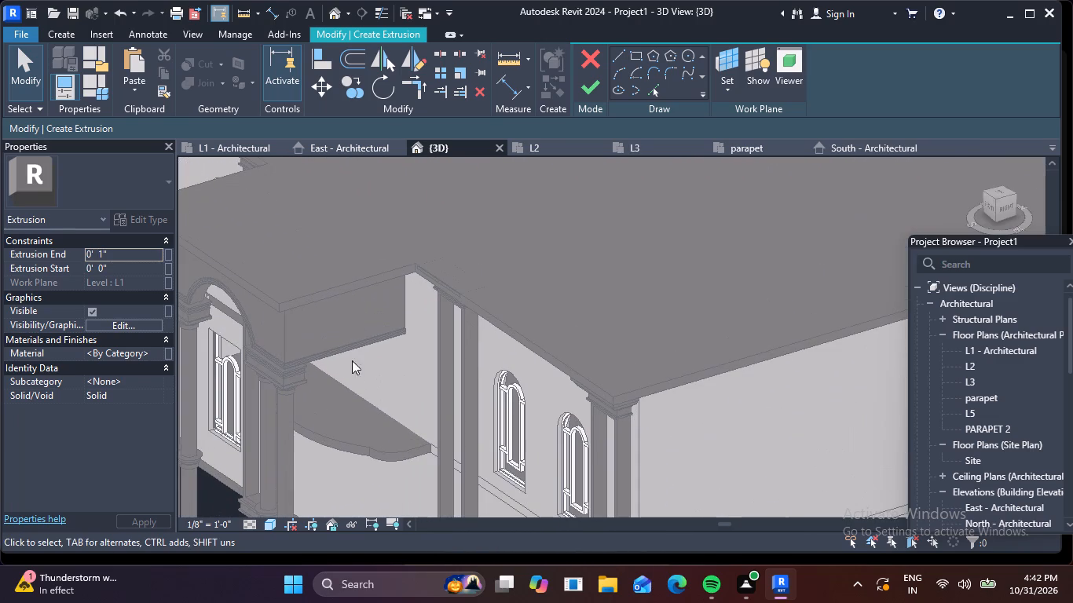
Set the 3D view's visual style to Realistic.
left_click(264, 521)
left_click(280, 502)
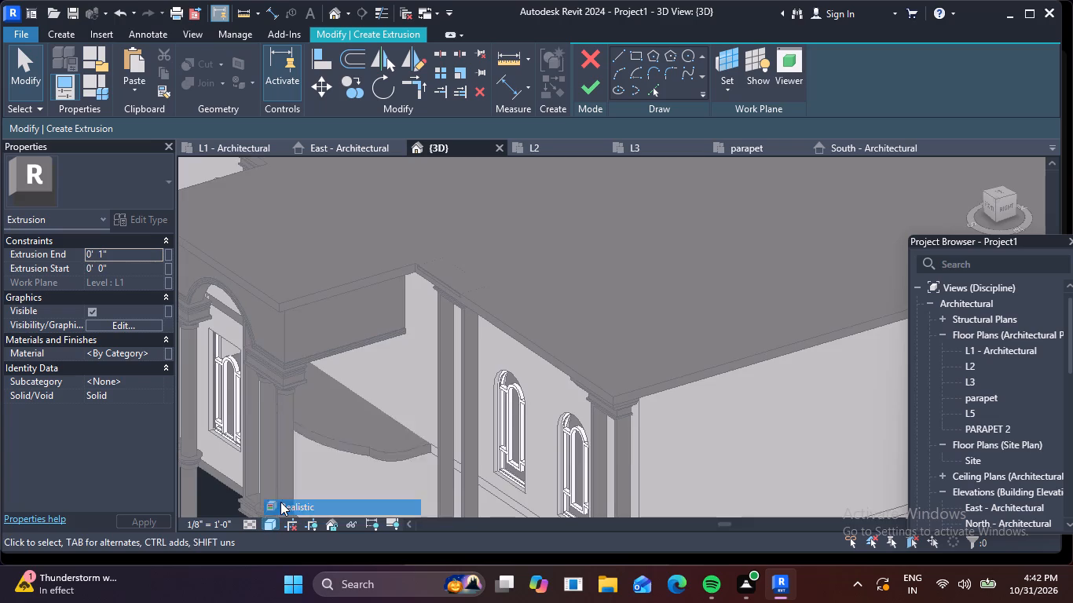
Examine the building in the Realistic style from the front, the side and the front corner, including roof slab, columns and entrance portico.
scroll(372, 437, "down", 3)
middle_click_drag(372, 437, 485, 422)
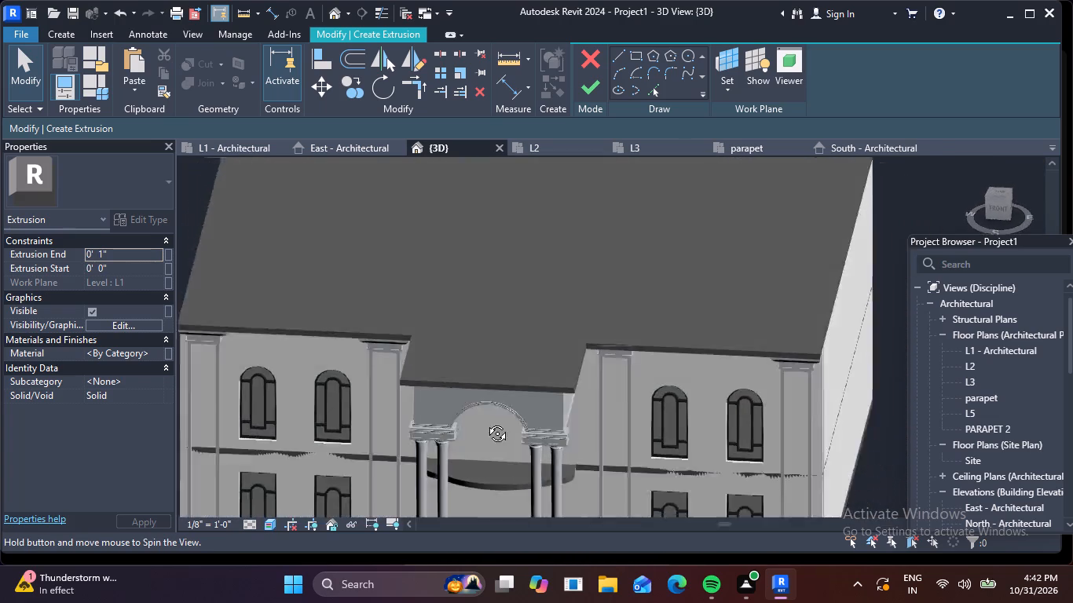
middle_click_drag(485, 422, 524, 357)
scroll(518, 382, "down", 3)
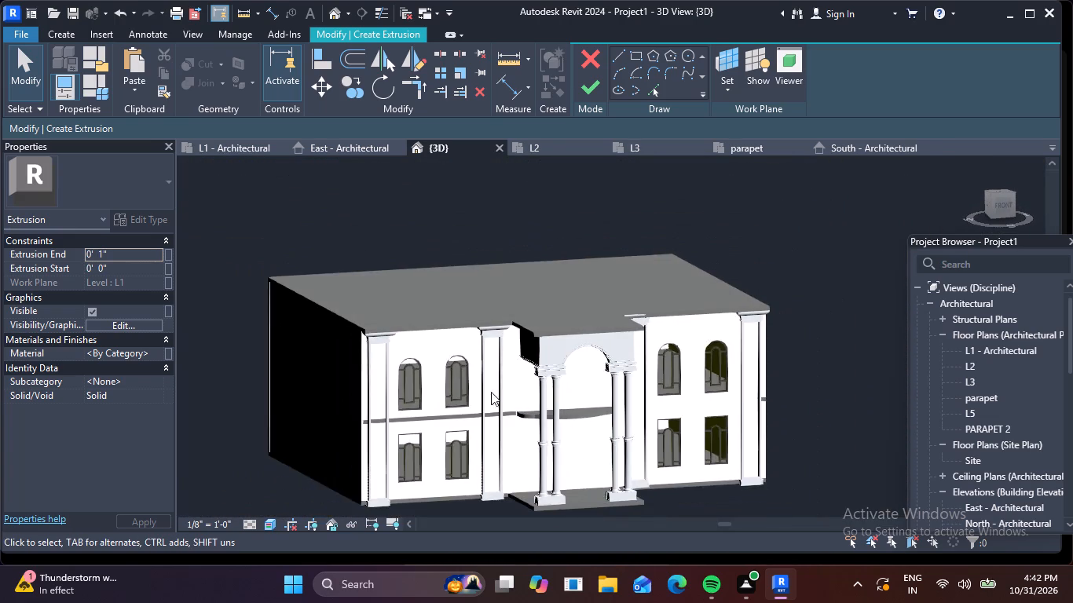
middle_click_drag(478, 388, 519, 420)
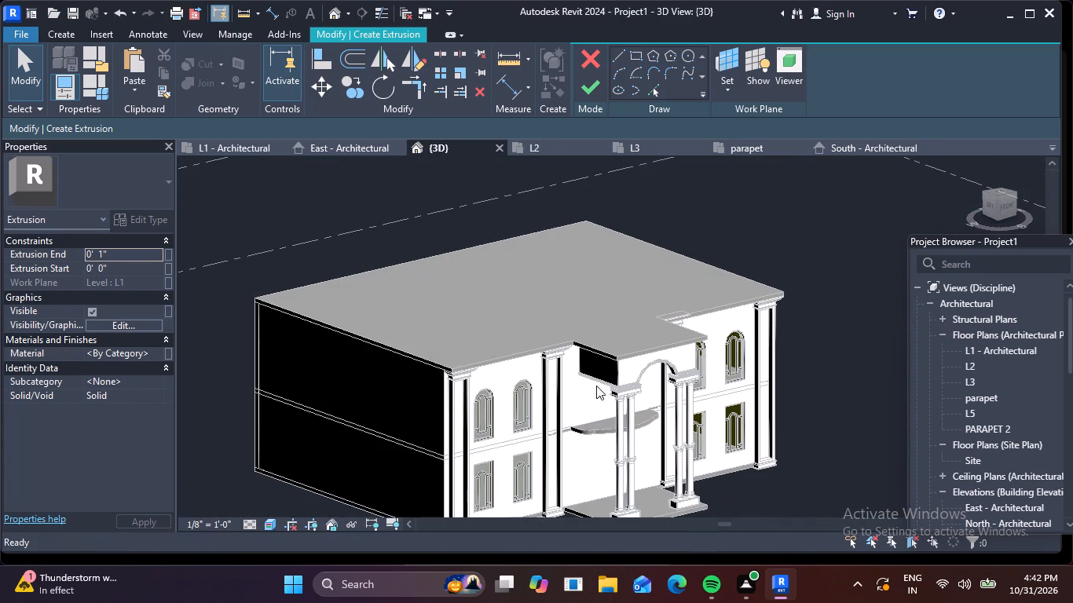
key("Escape")
scroll(587, 385, "down", 3)
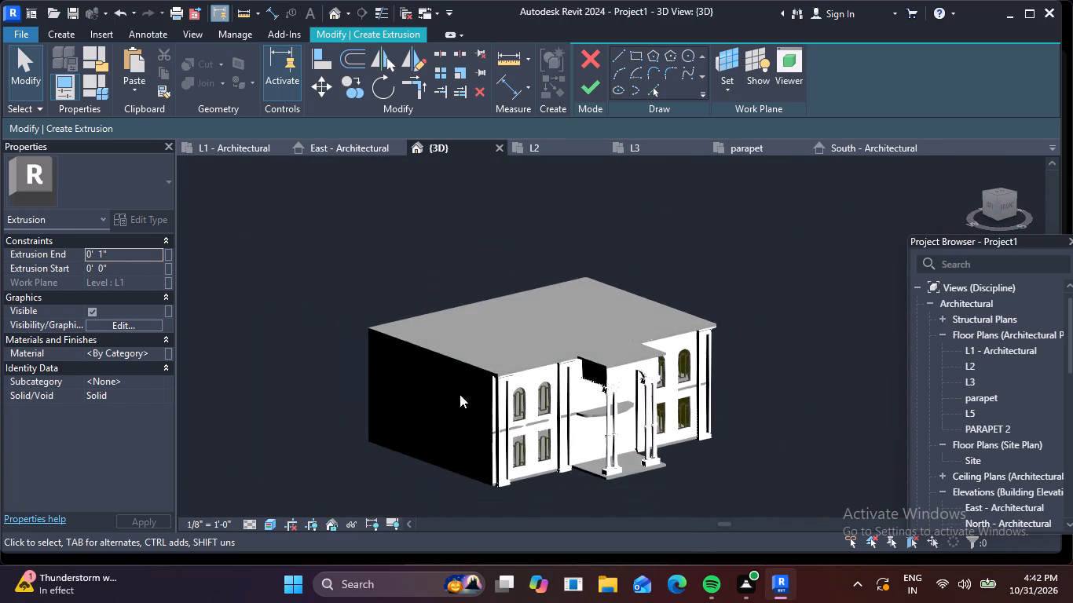
middle_click_drag(412, 400, 487, 440, "shift")
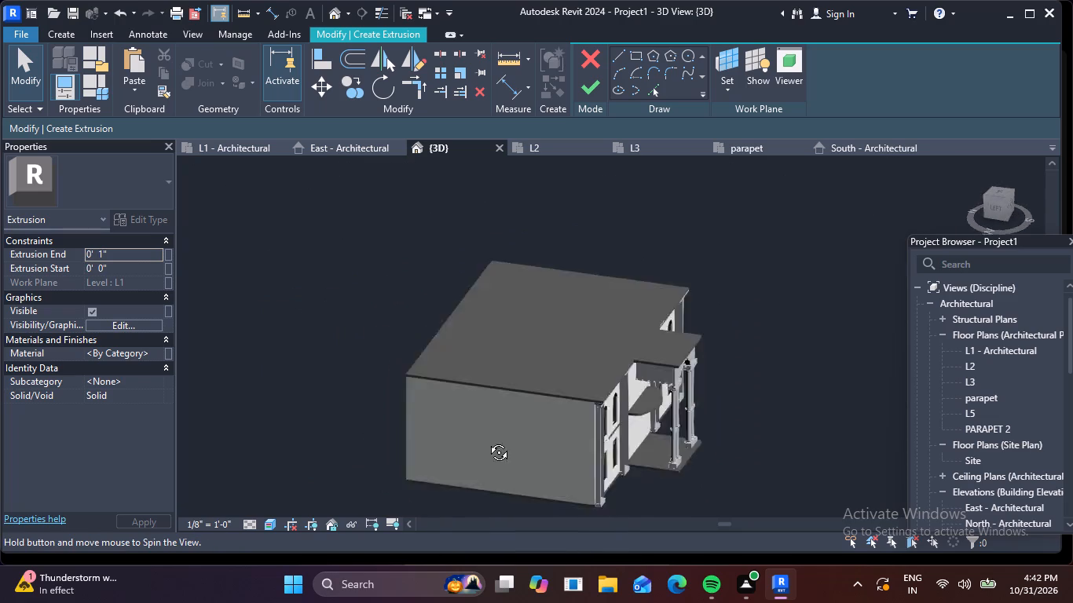
middle_click_drag(487, 440, 533, 420, "shift")
scroll(581, 410, "down", 1)
middle_click_drag(577, 411, 456, 440)
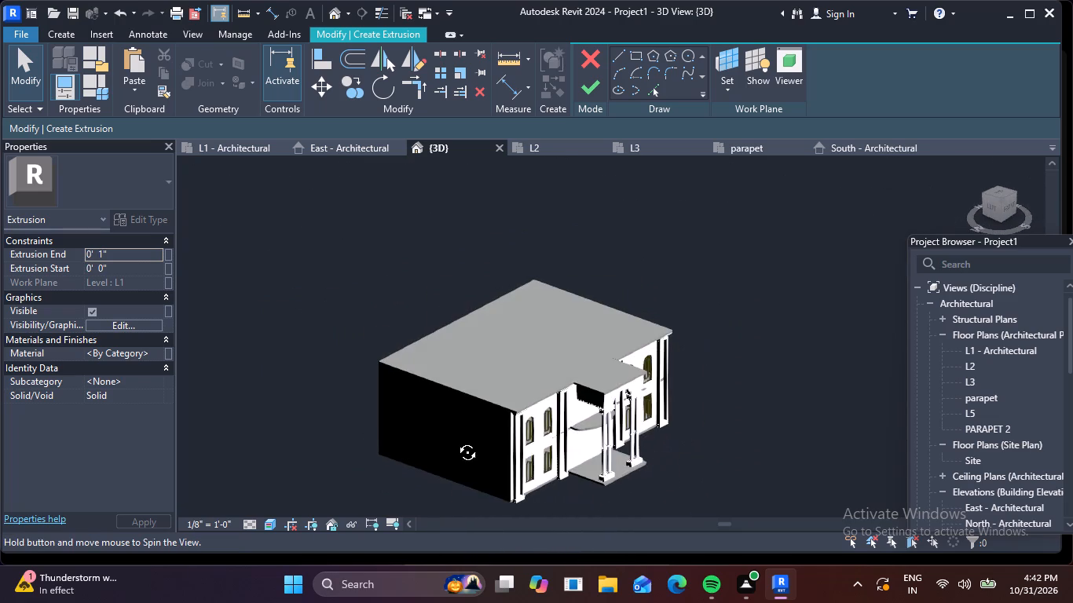
middle_click_drag(456, 440, 510, 432)
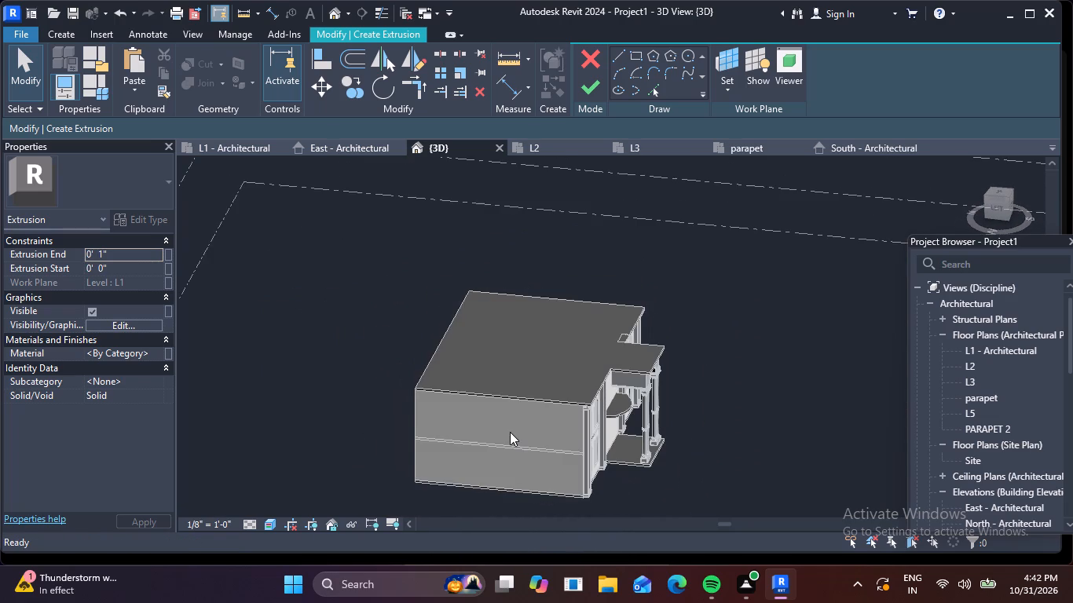
middle_click_drag(557, 430, 537, 364)
scroll(587, 361, "up", 5)
middle_click(588, 359, "shift")
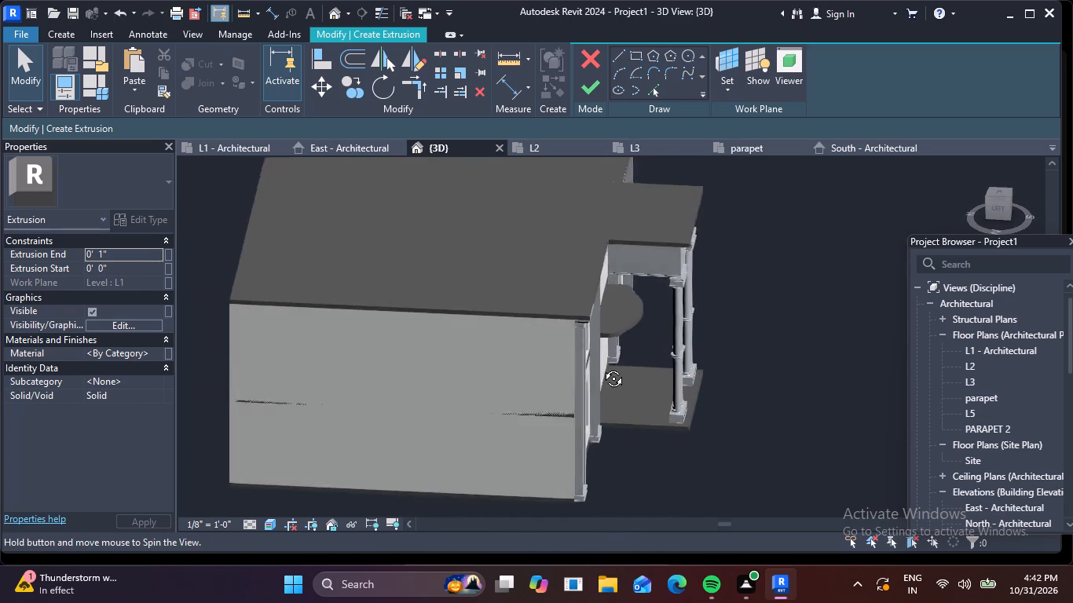
middle_click_drag(587, 345, 606, 258, "shift")
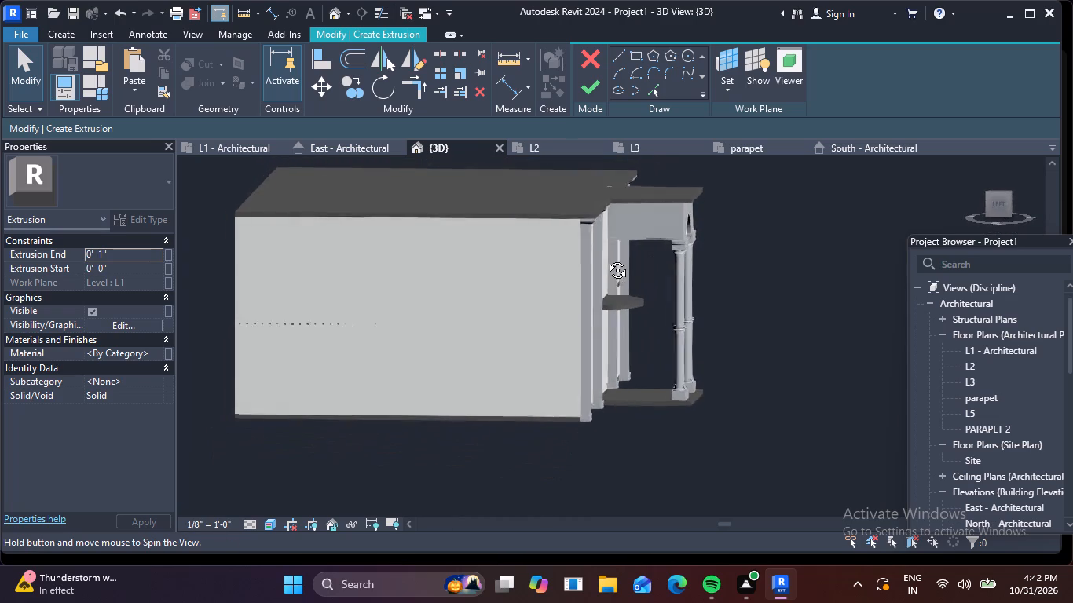
middle_click_drag(606, 258, 555, 272, "shift")
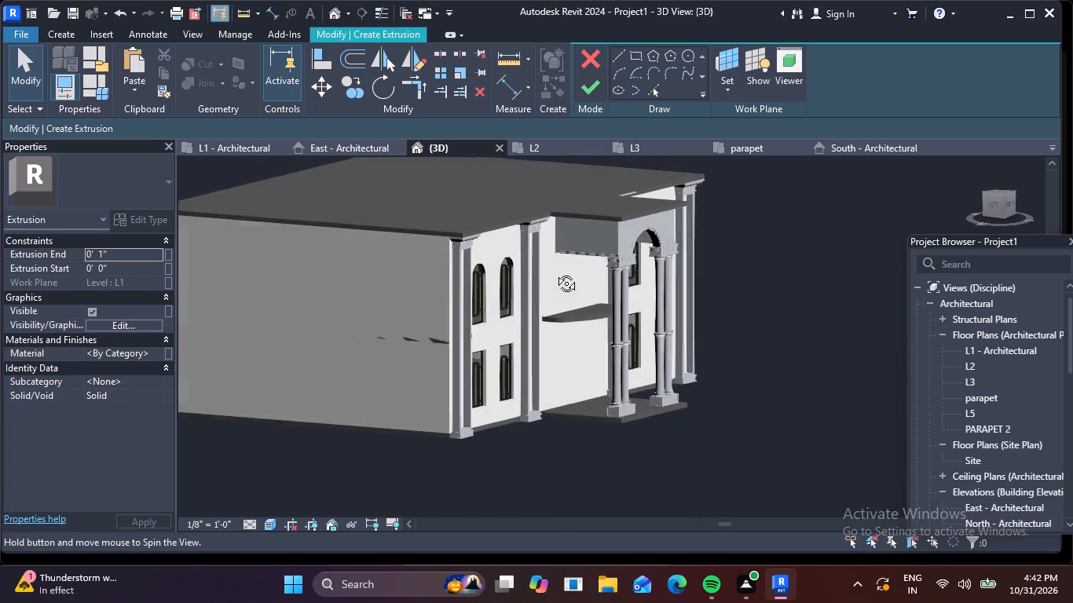
middle_click_drag(555, 272, 553, 272, "shift")
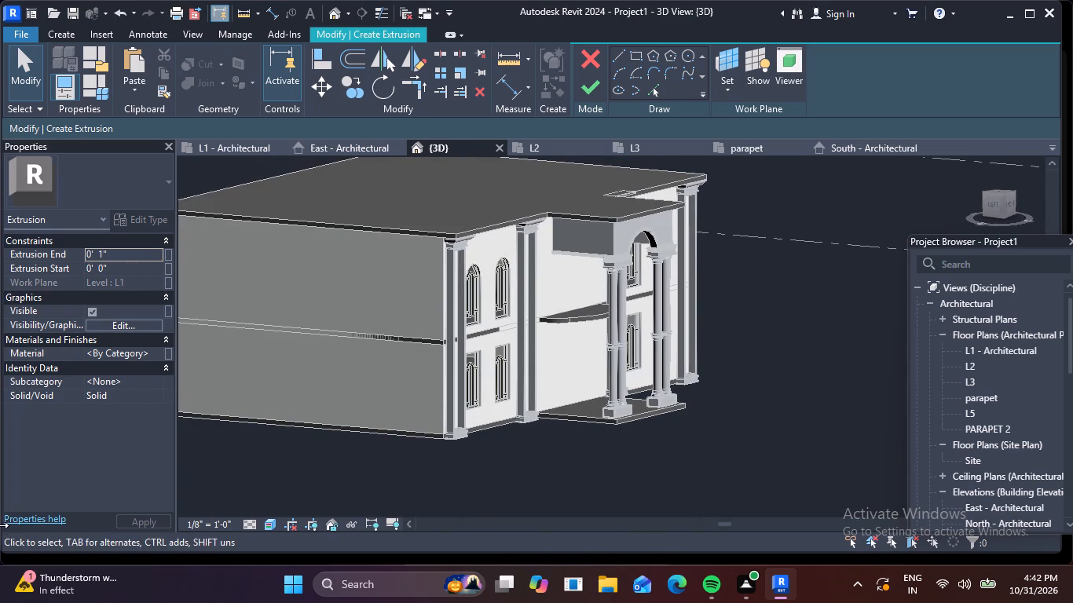
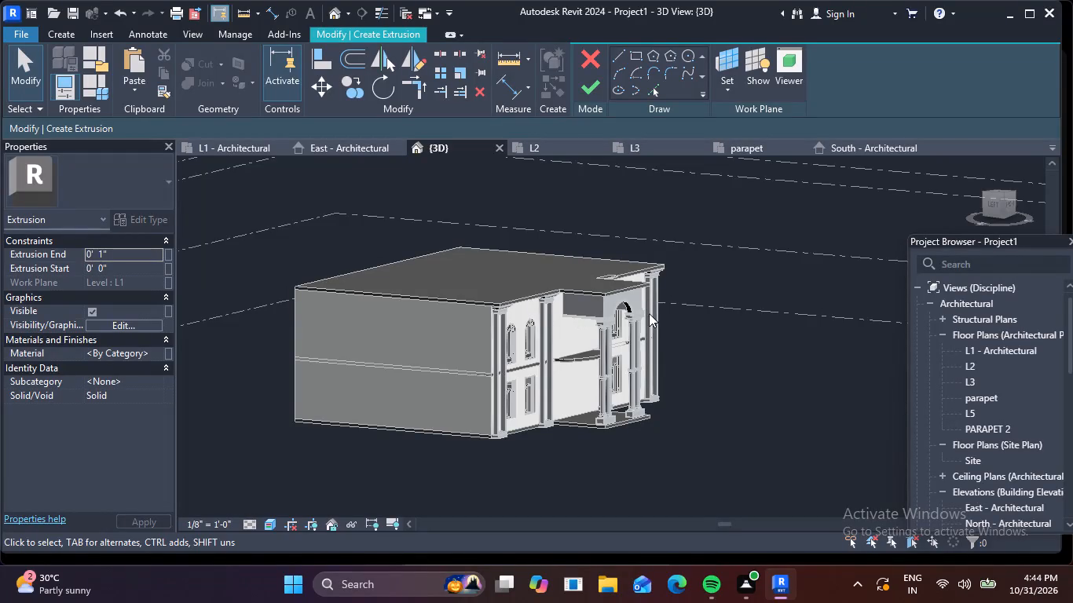
Examine the front facade up close around the column capitals, arched upper windows and entrance arch.
middle_click_drag(632, 346, 610, 349, "shift")
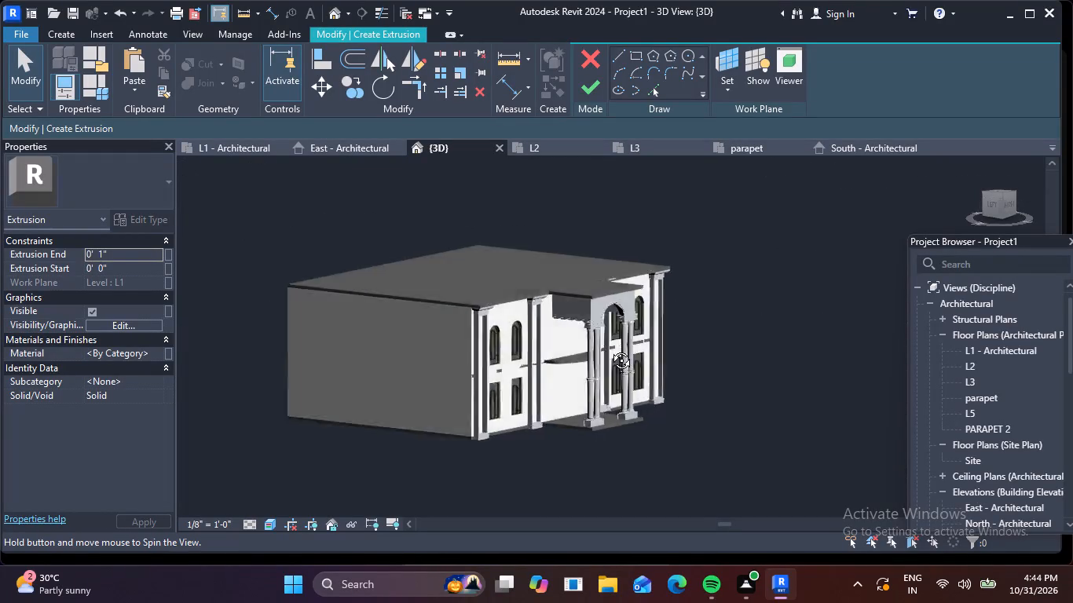
middle_click_drag(610, 349, 518, 346, "shift")
scroll(408, 313, "up", 2)
middle_click_drag(446, 339, 446, 338, "shift")
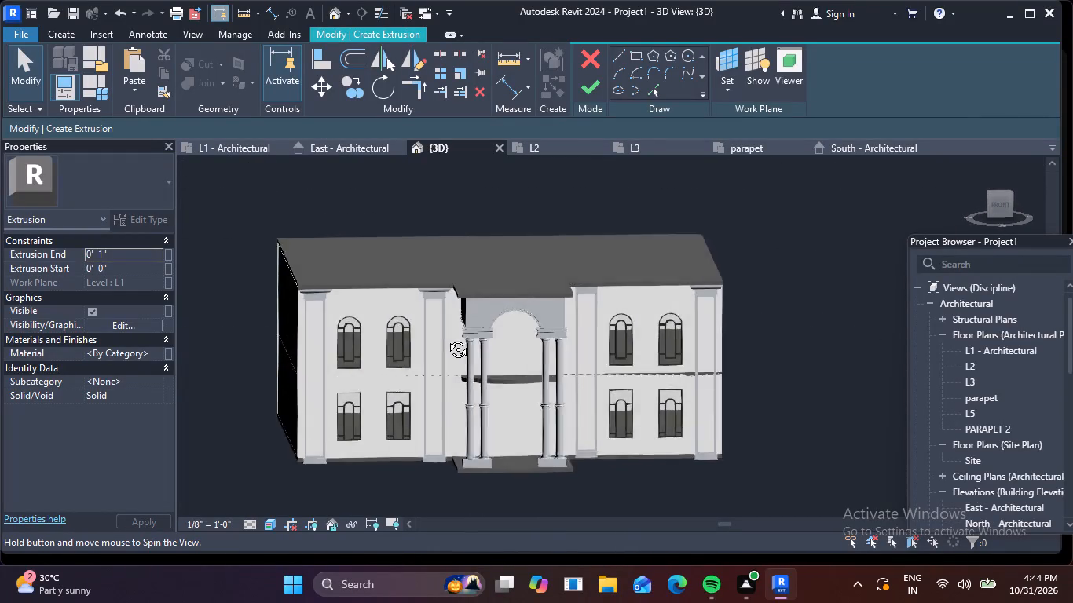
middle_click_drag(446, 338, 444, 291, "shift")
scroll(378, 277, "up", 7)
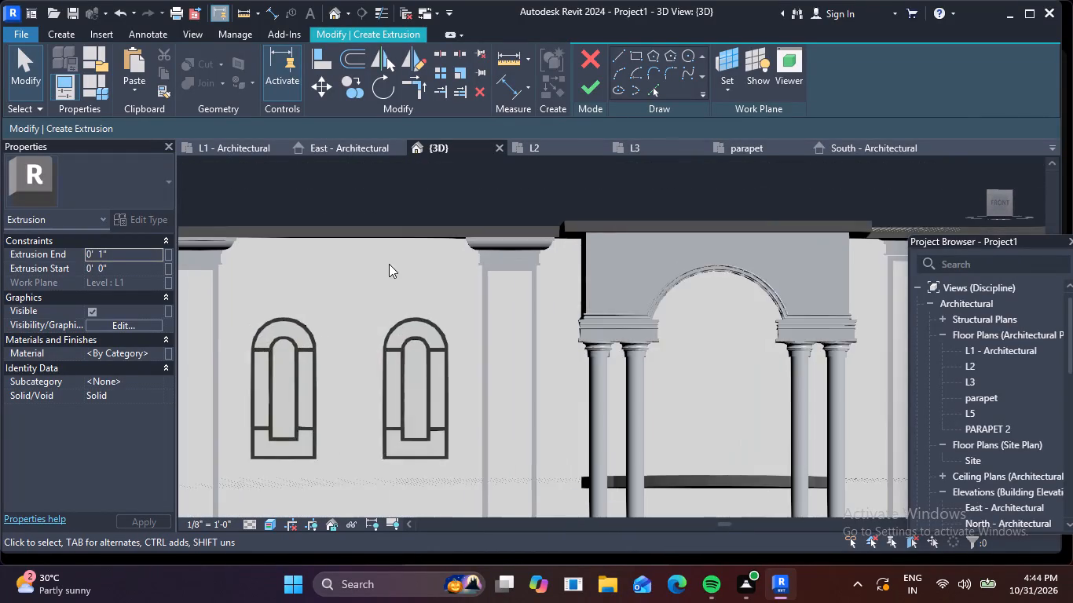
scroll(406, 276, "up", 1)
middle_click_drag(421, 283, 458, 342)
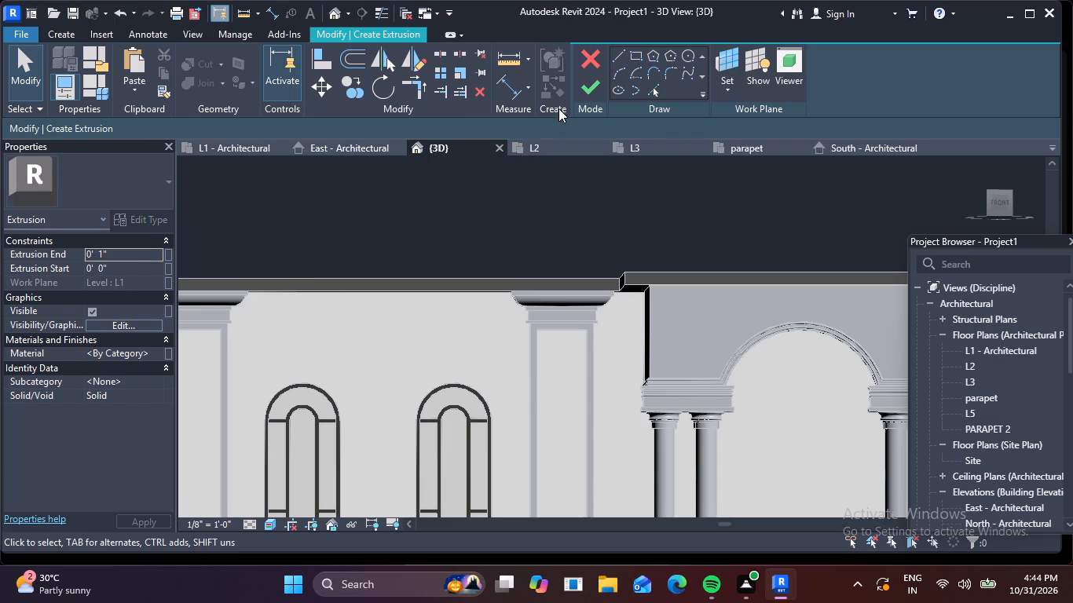
Abandon the empty extrusion sketch and exit the in-place model editor.
left_click(585, 89)
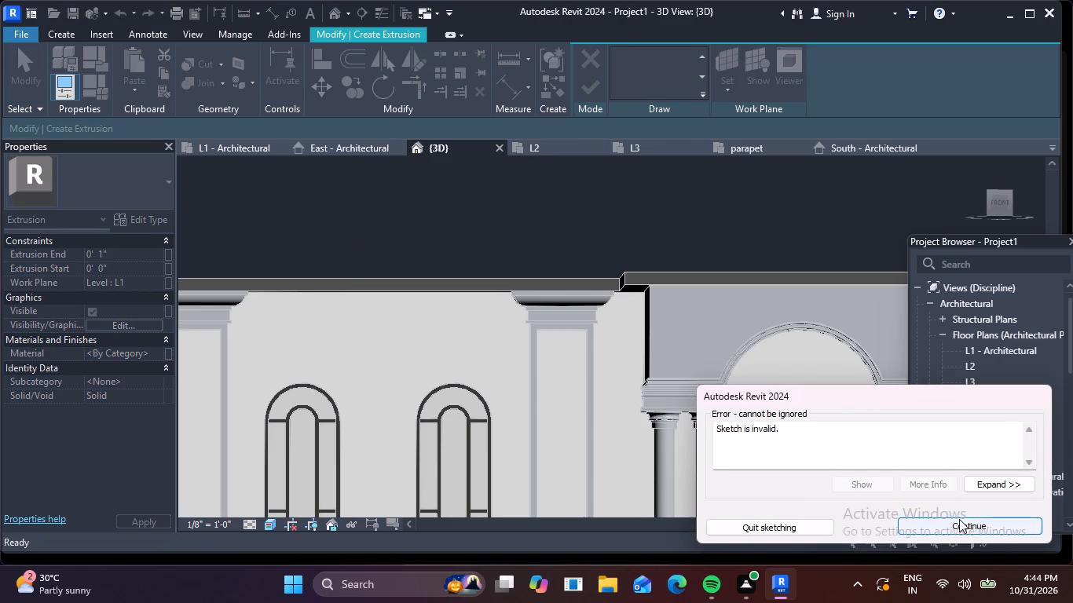
left_click(959, 520)
left_click(595, 63)
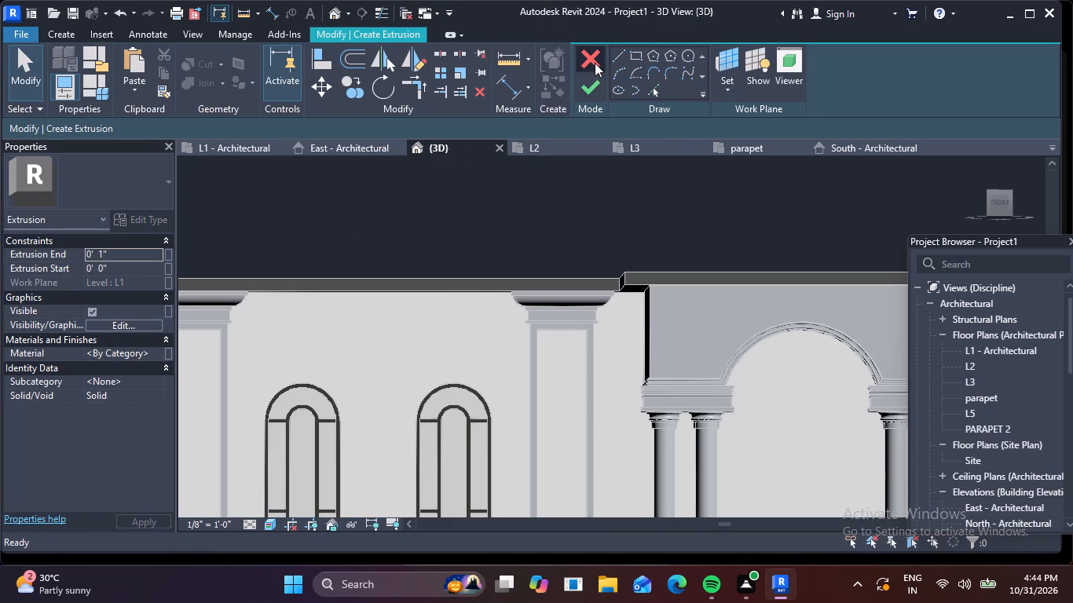
left_click(580, 302)
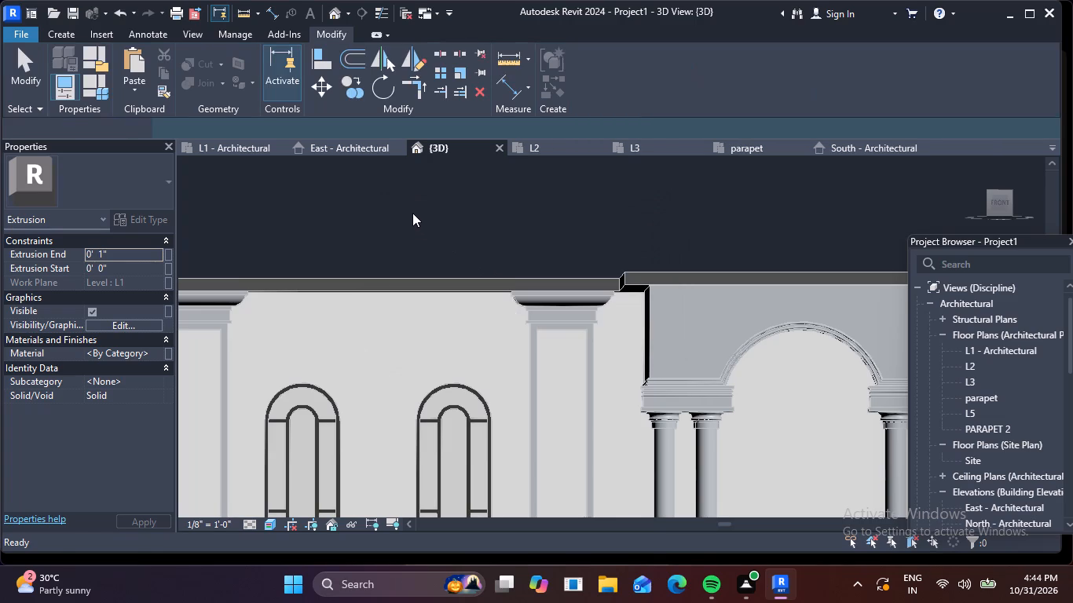
scroll(412, 213, "down", 3)
middle_click_drag(426, 221, 463, 265)
left_click(594, 72)
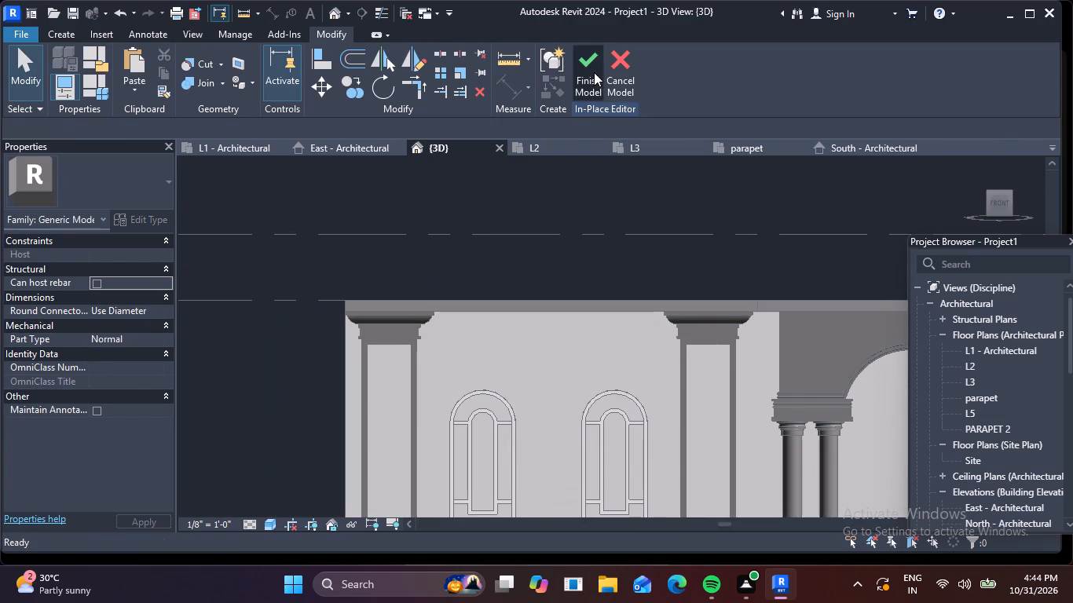
left_click(575, 301)
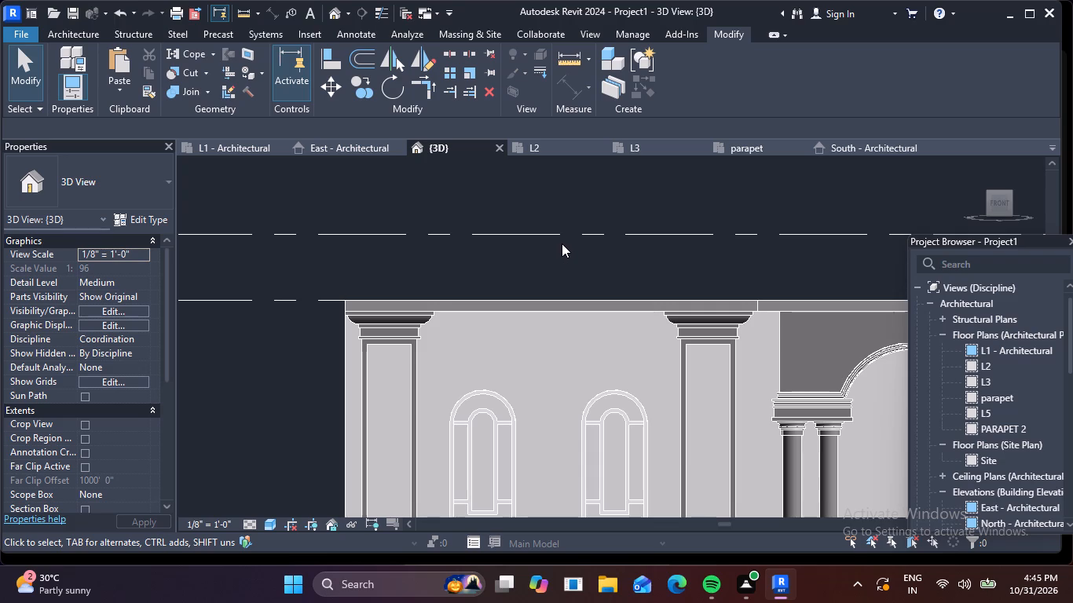
Create a new in-place model in the Generic Models category with the default name, viewing the building from the front.
left_click(998, 206)
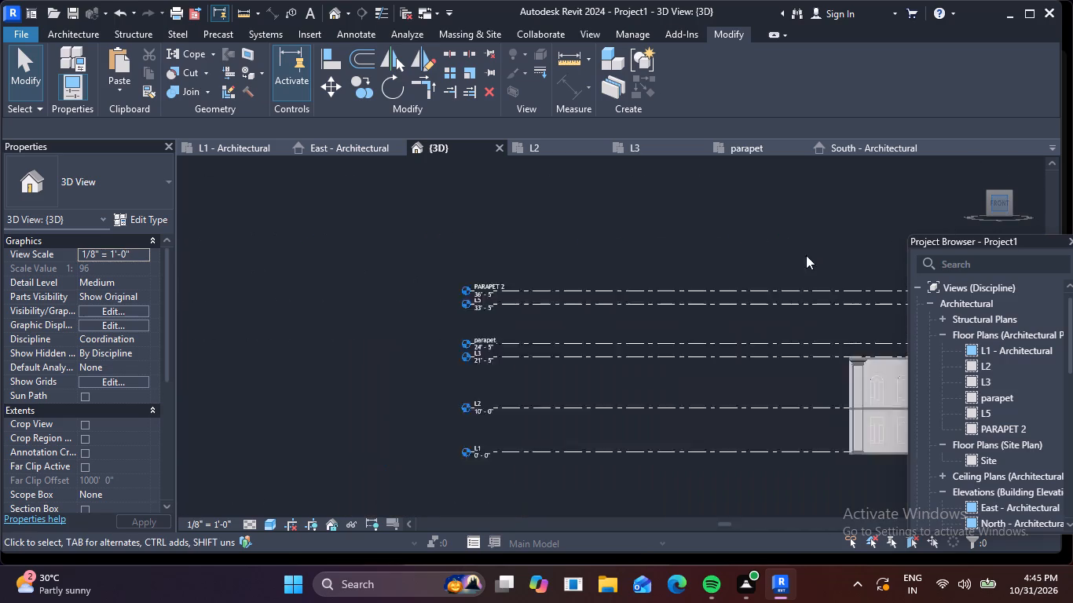
scroll(797, 320, "up", 7)
scroll(196, 403, "up", 5)
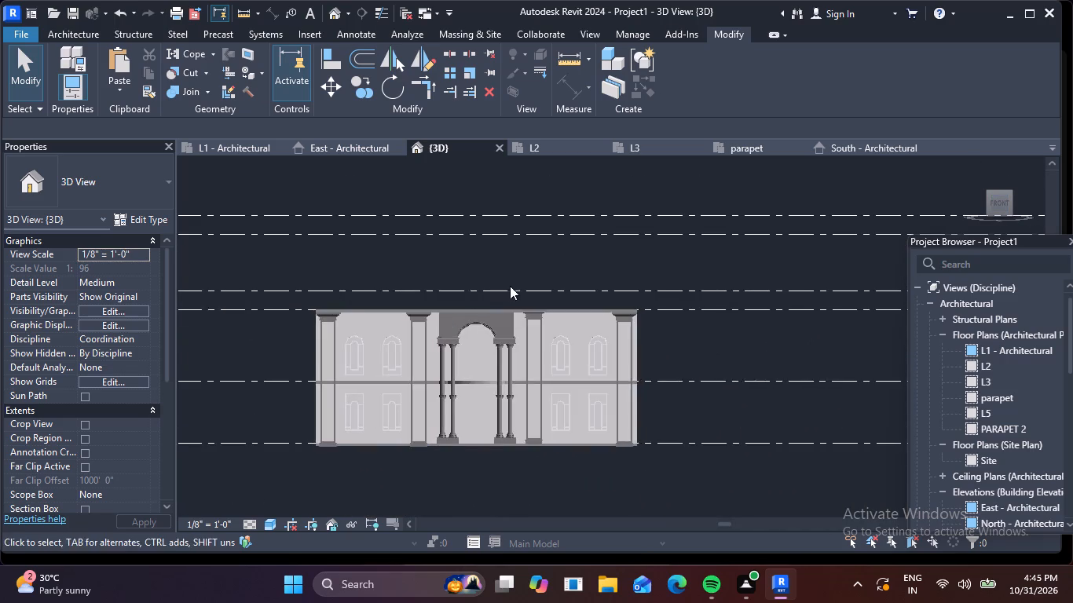
scroll(453, 320, "up", 4)
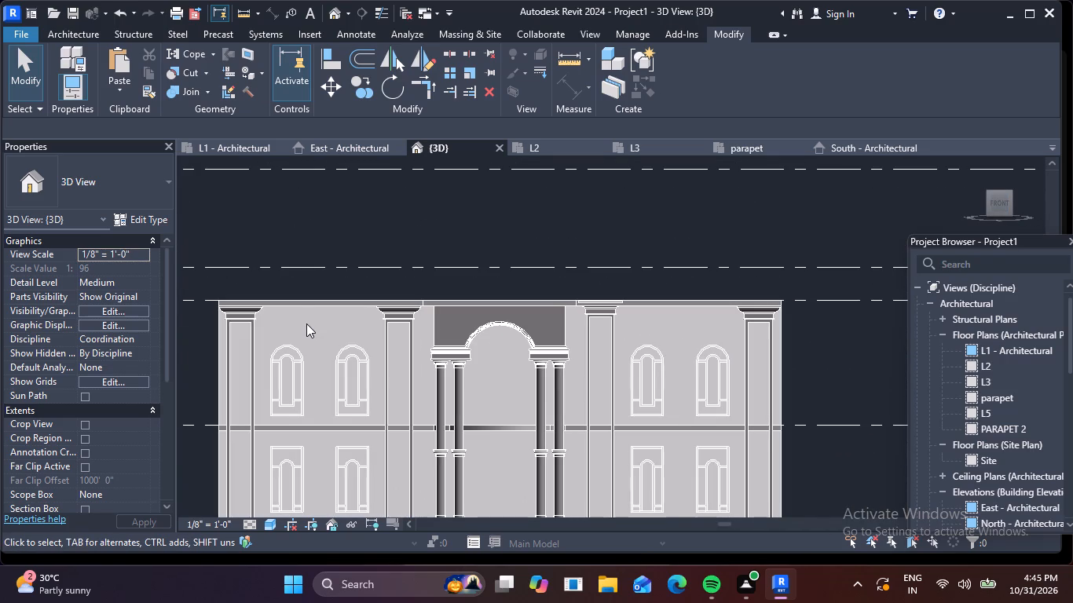
left_click(83, 31)
left_click(186, 88)
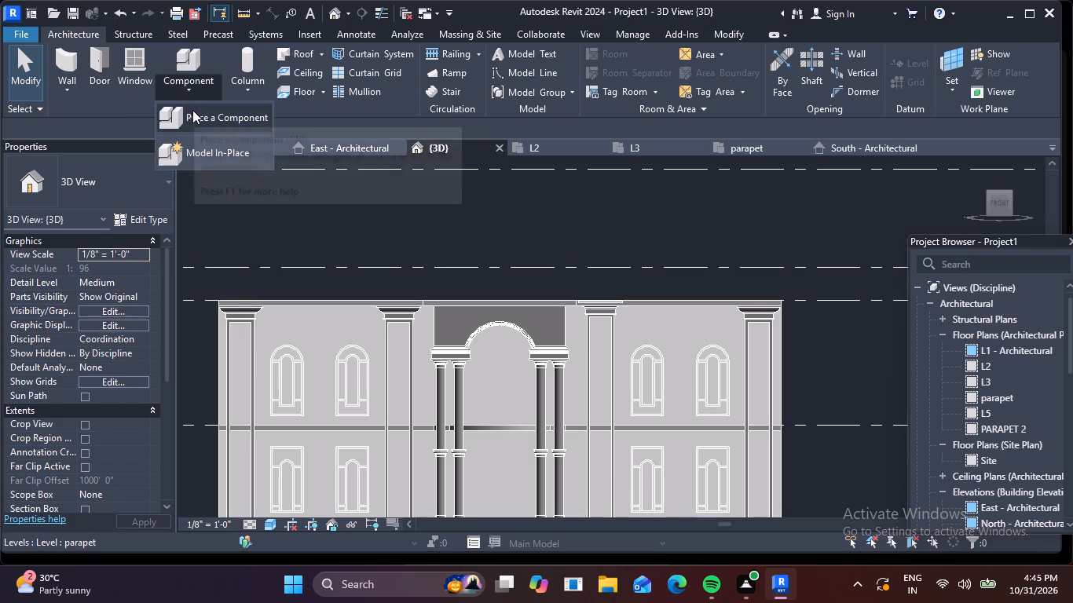
left_click(199, 153)
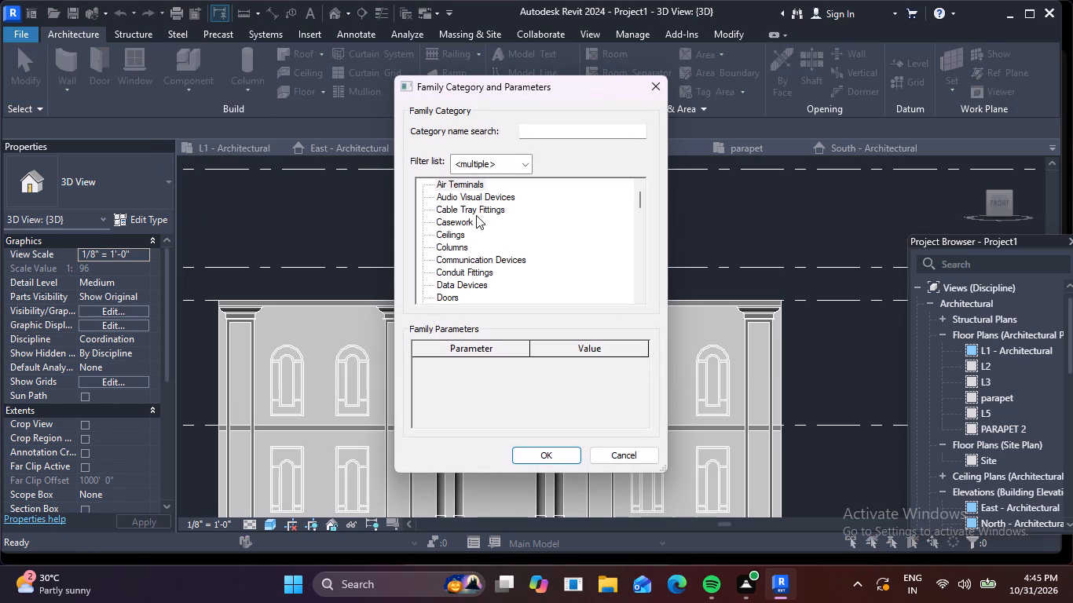
scroll(480, 221, "down", 11)
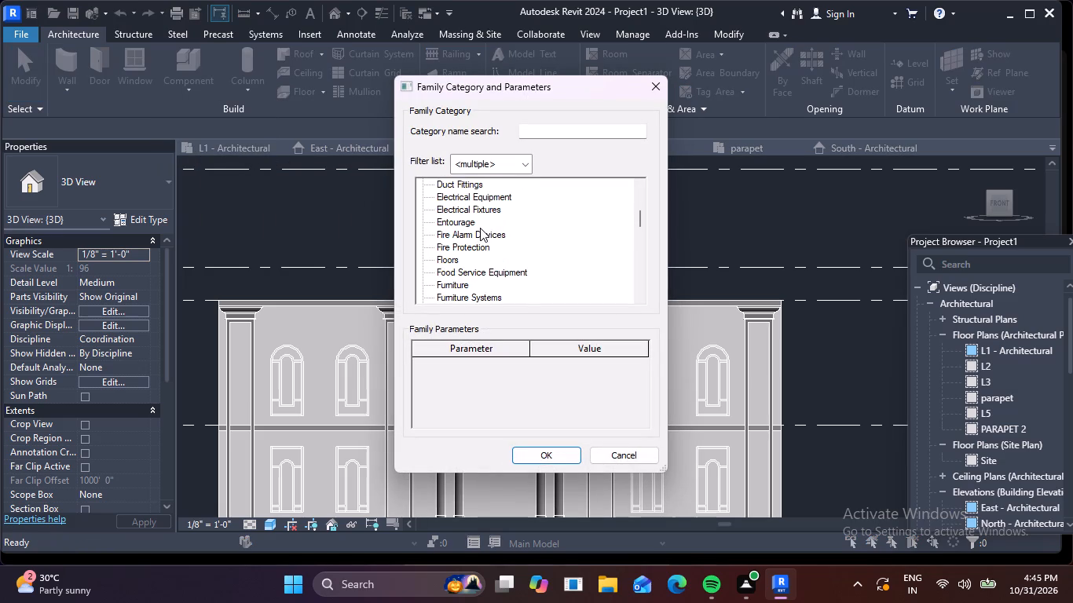
scroll(478, 228, "down", 10)
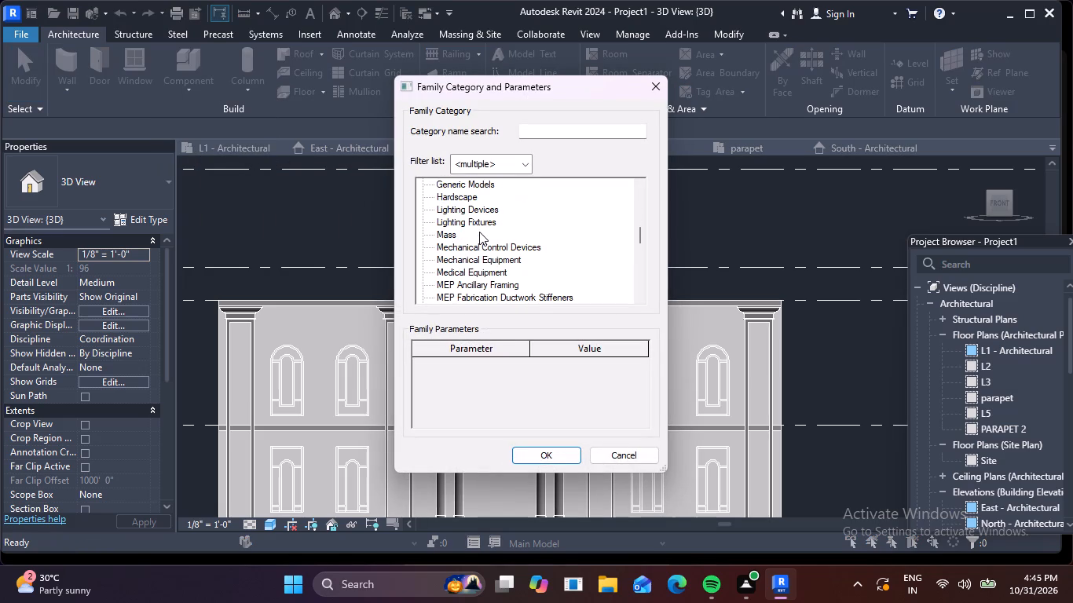
scroll(479, 232, "up", 20)
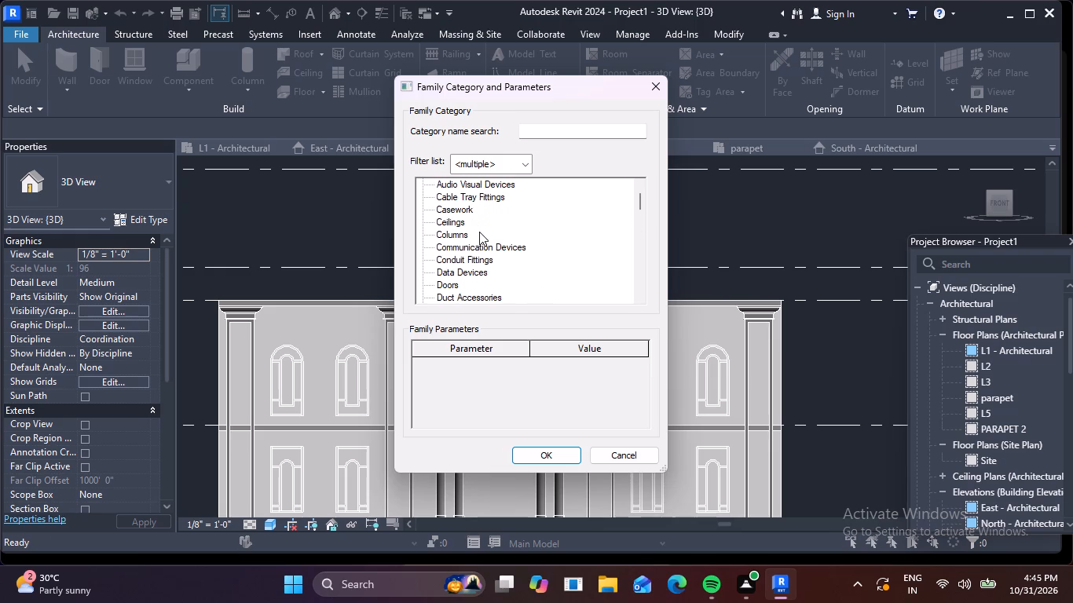
scroll(479, 232, "up", 5)
scroll(479, 232, "down", 8)
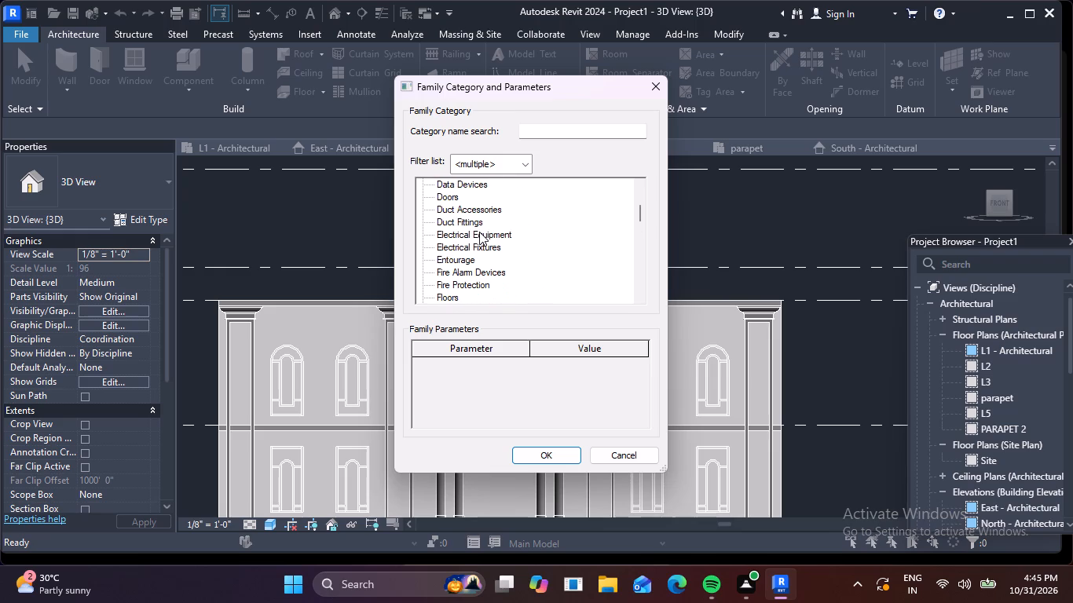
scroll(479, 232, "down", 5)
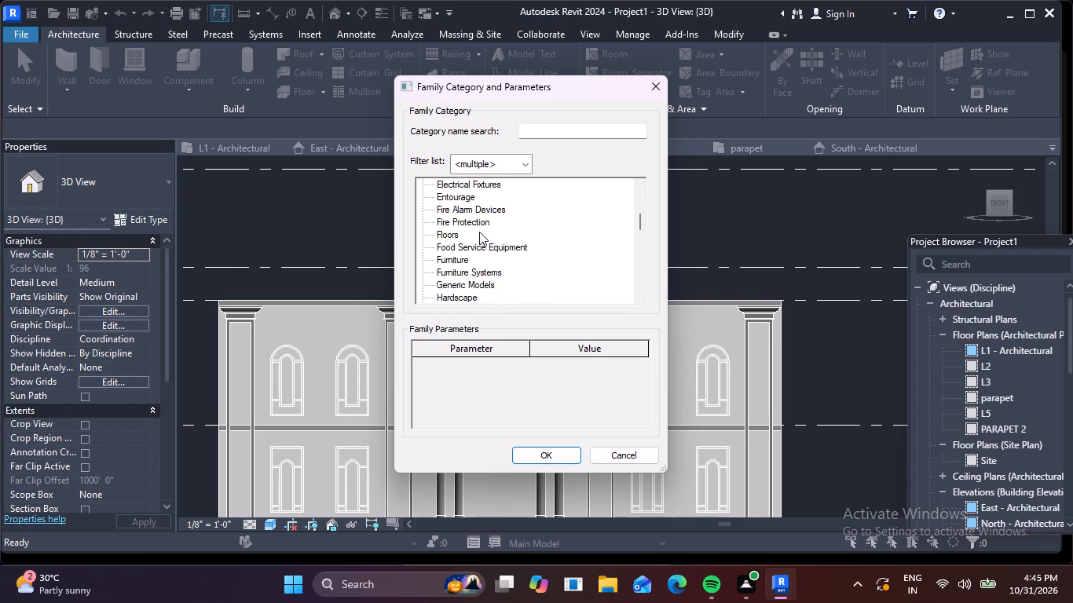
left_click(485, 280)
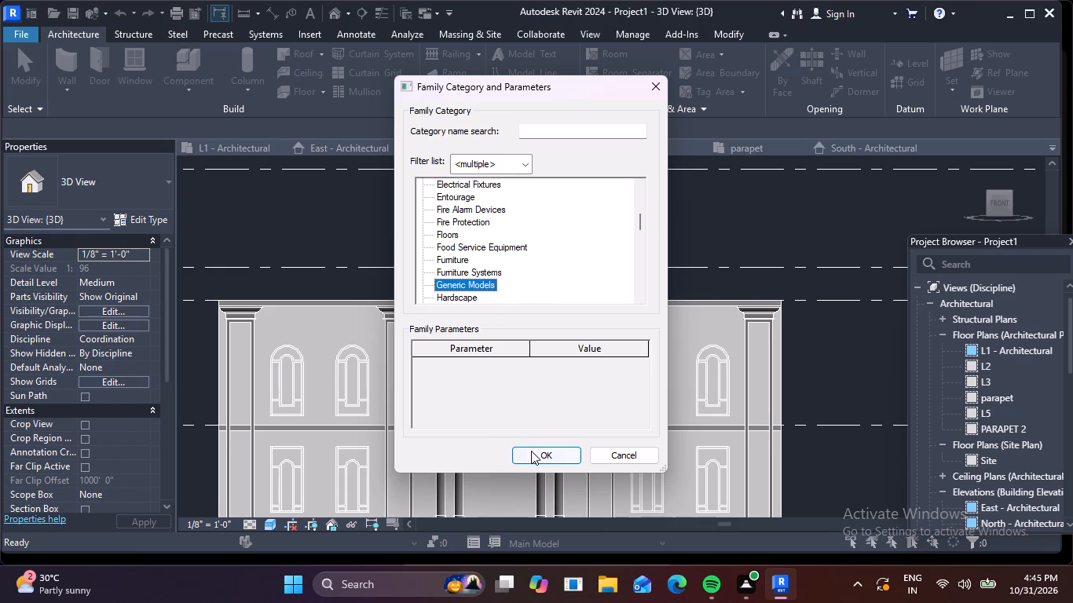
left_click(573, 460)
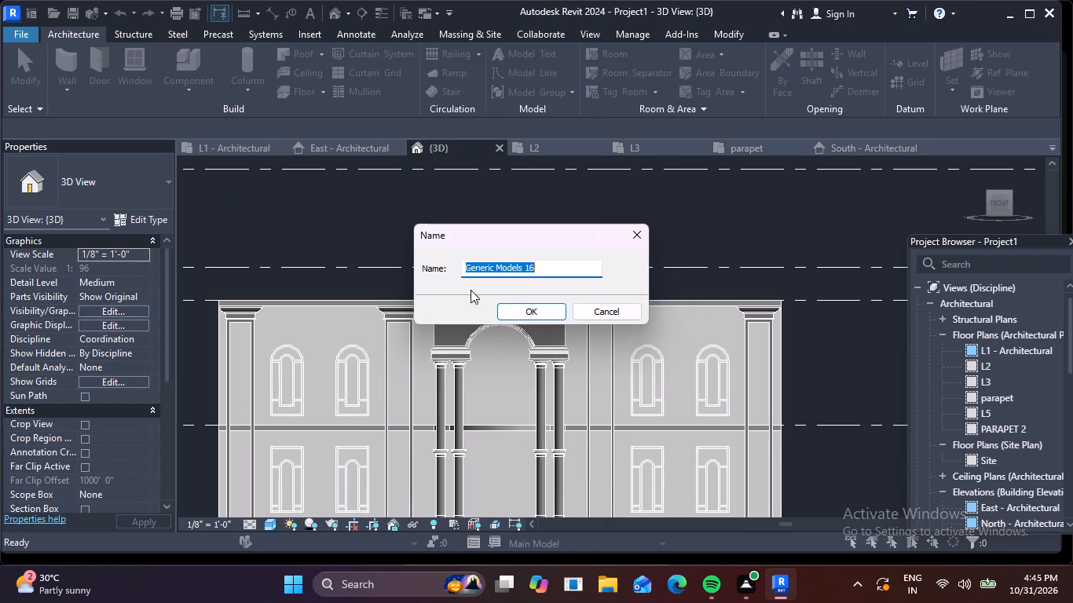
left_click(539, 309)
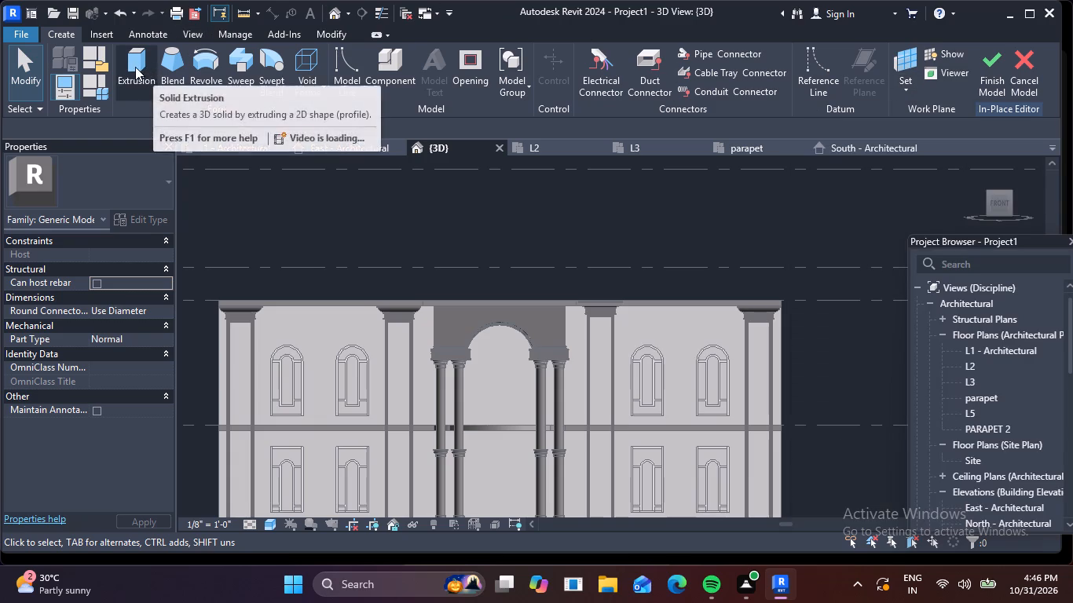
Start a solid extrusion and pick a plane on the left corner column's capital, just under the roof slab, as its work plane.
left_click(135, 67)
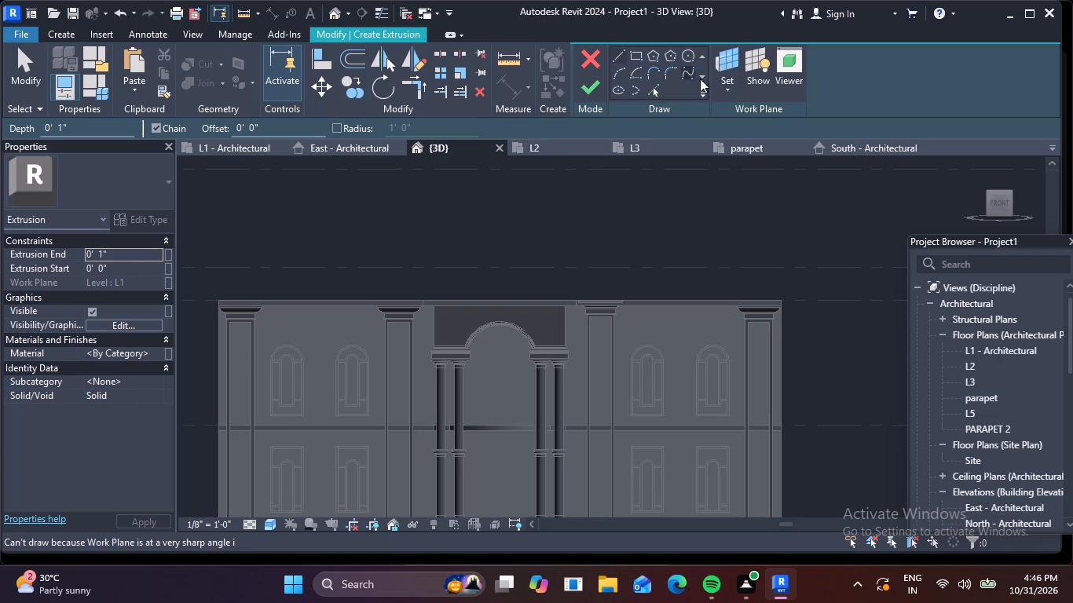
left_click(730, 70)
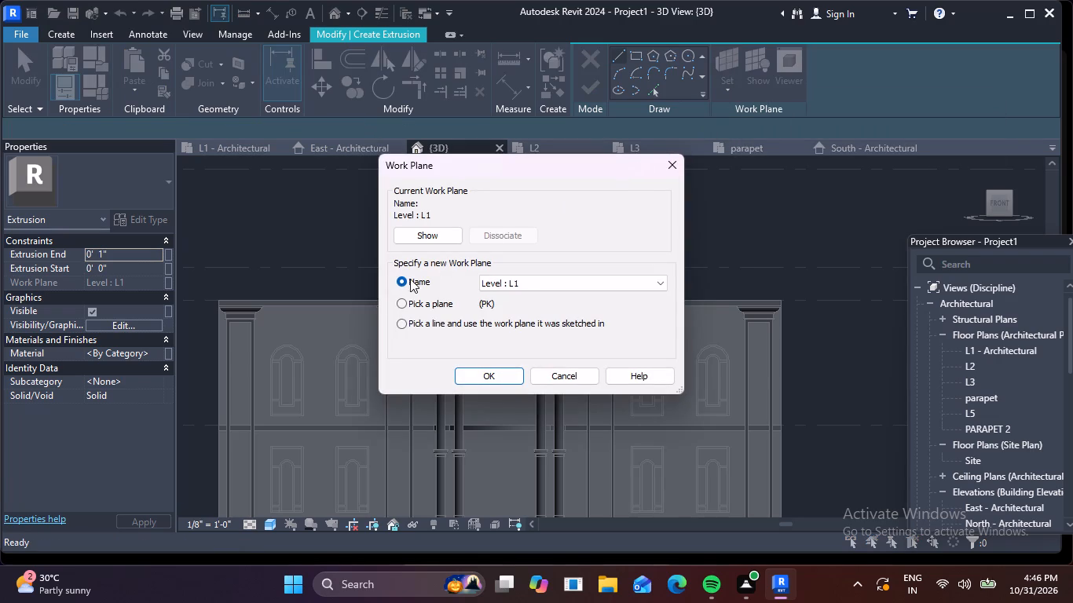
left_click(403, 301)
left_click(480, 374)
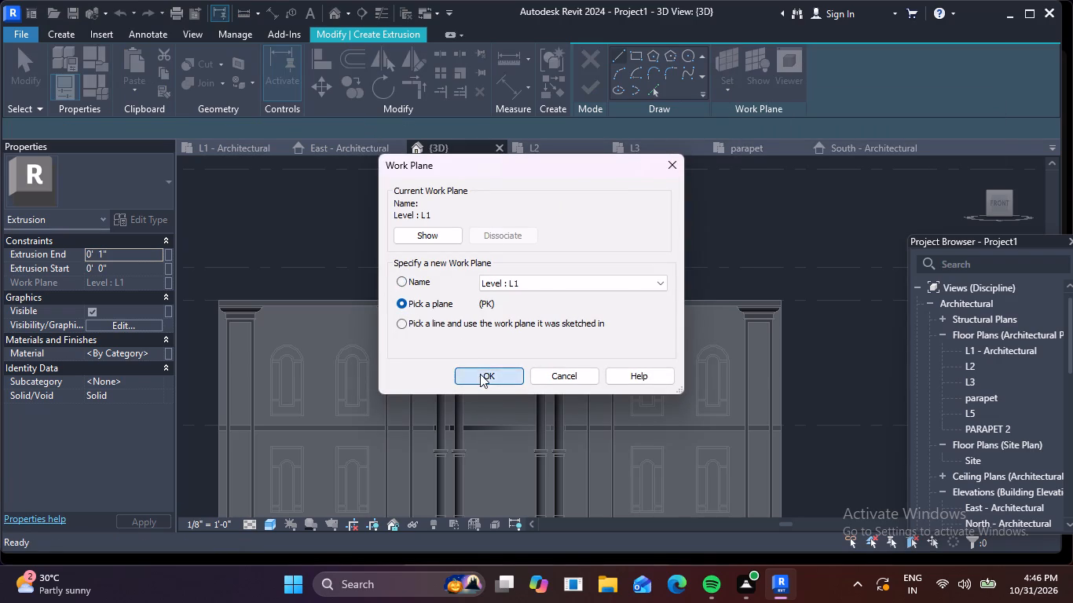
scroll(266, 321, "up", 6)
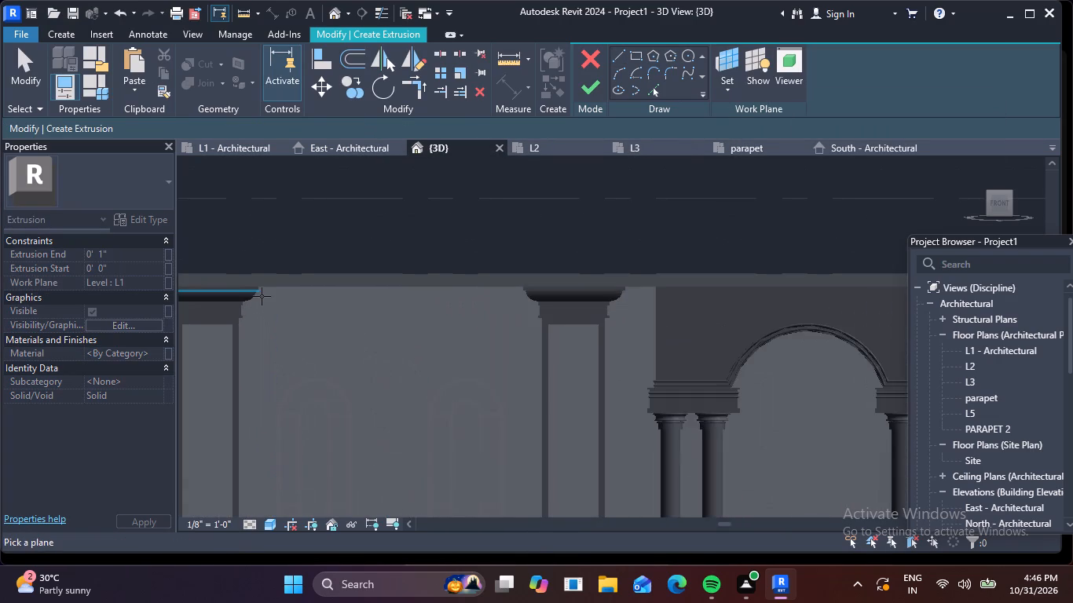
scroll(264, 281, "up", 4)
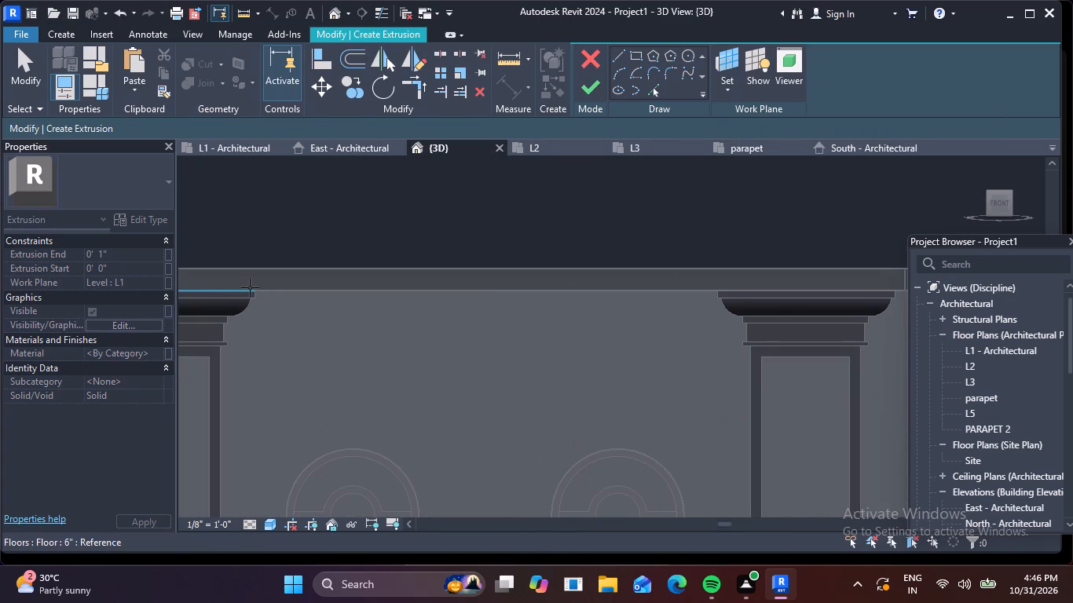
left_click(253, 289)
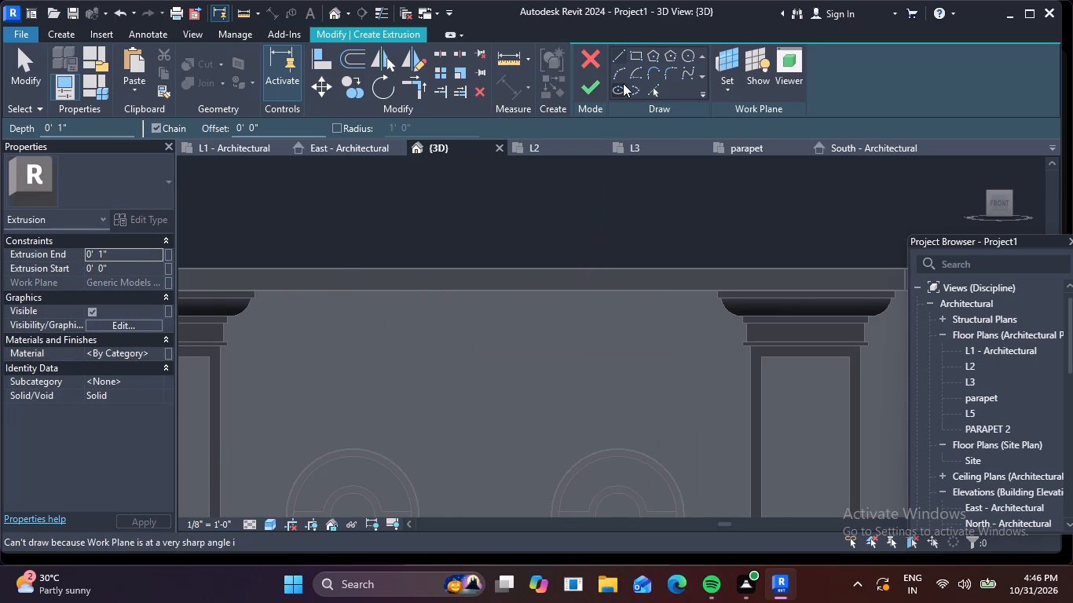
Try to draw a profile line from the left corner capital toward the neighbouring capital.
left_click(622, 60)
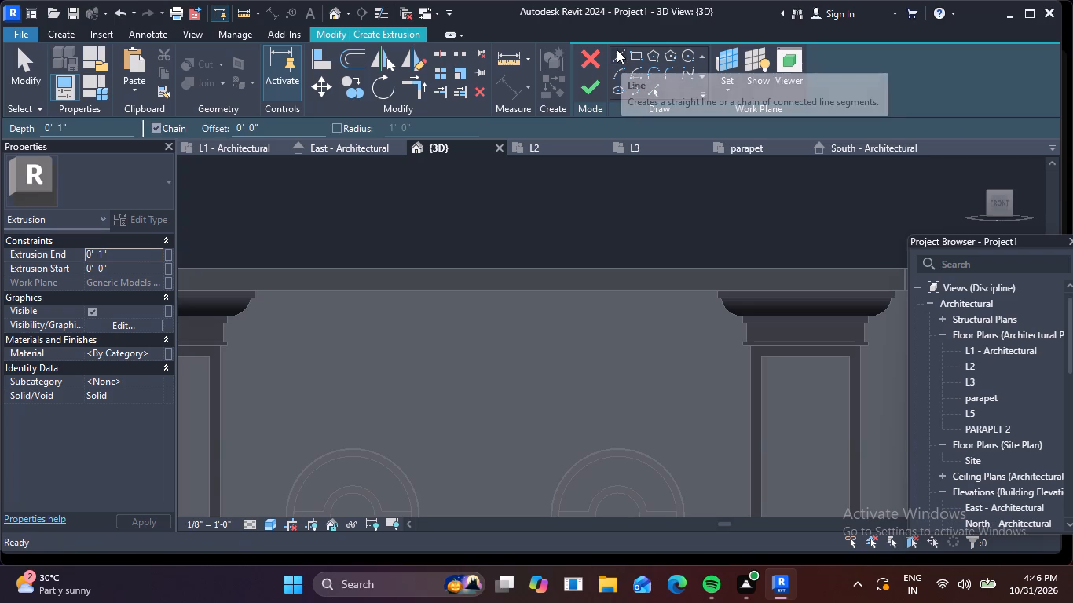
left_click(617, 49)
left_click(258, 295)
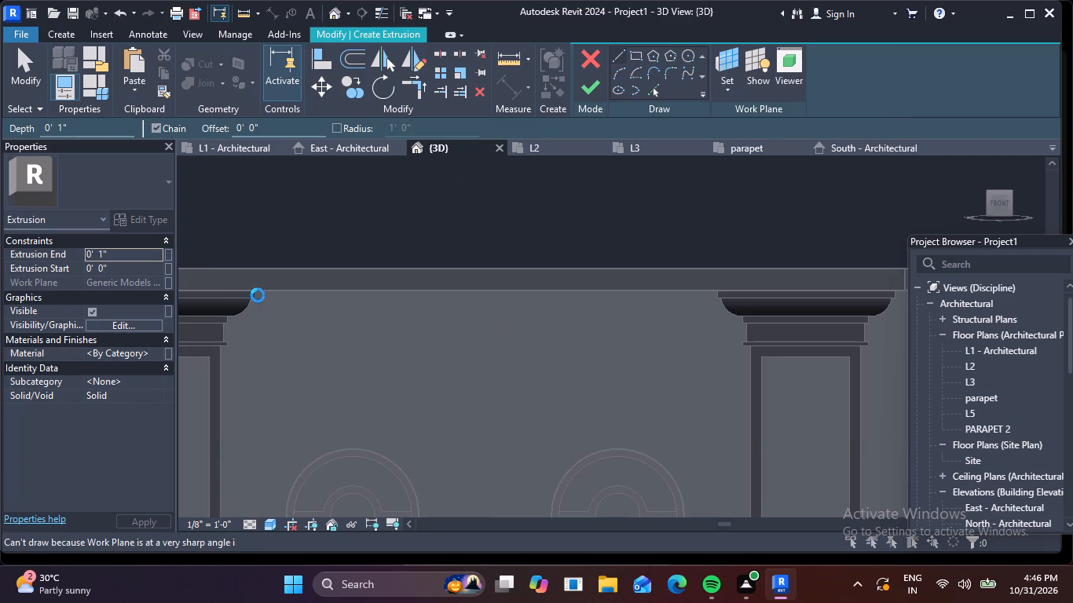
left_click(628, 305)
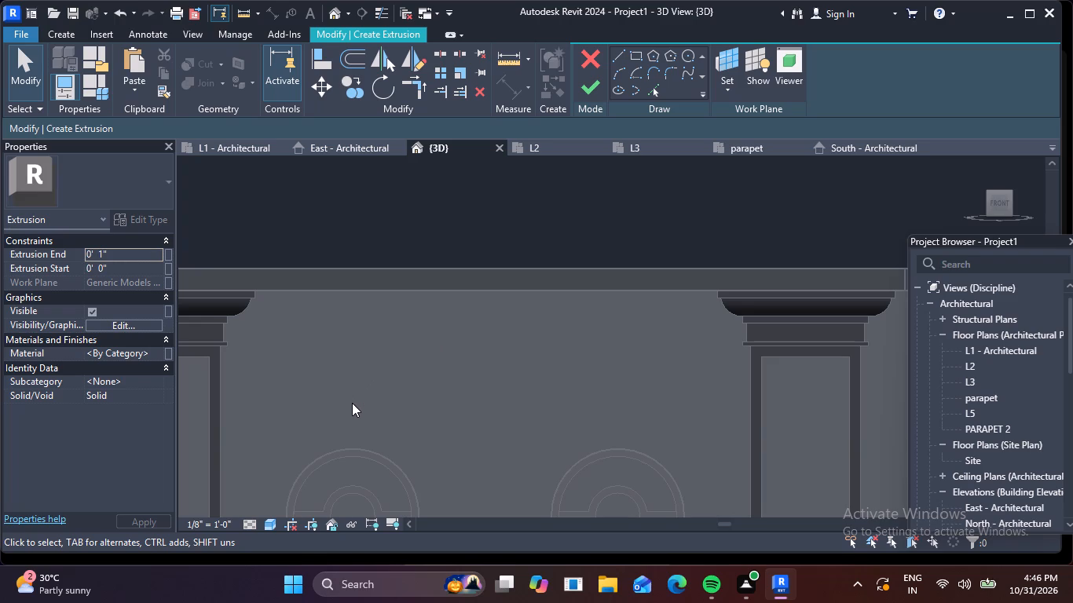
Set the 3D view's visual style to Realistic with the building seen from its front corner.
scroll(352, 403, "down", 6)
middle_click_drag(471, 407, 411, 275)
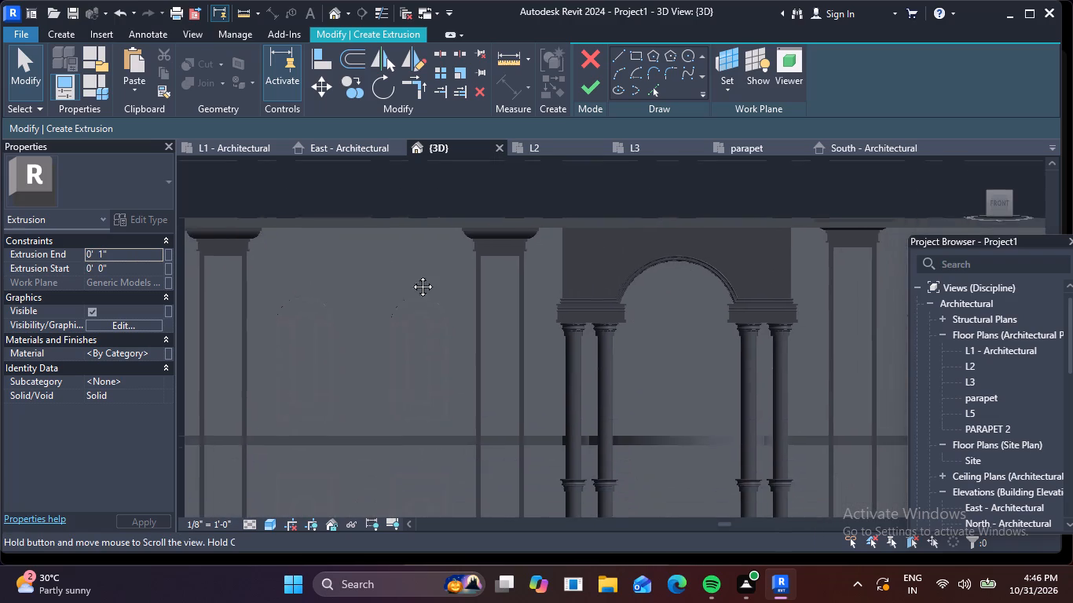
middle_click_drag(411, 275, 410, 273)
scroll(471, 361, "down", 3)
middle_click_drag(524, 400, 478, 333)
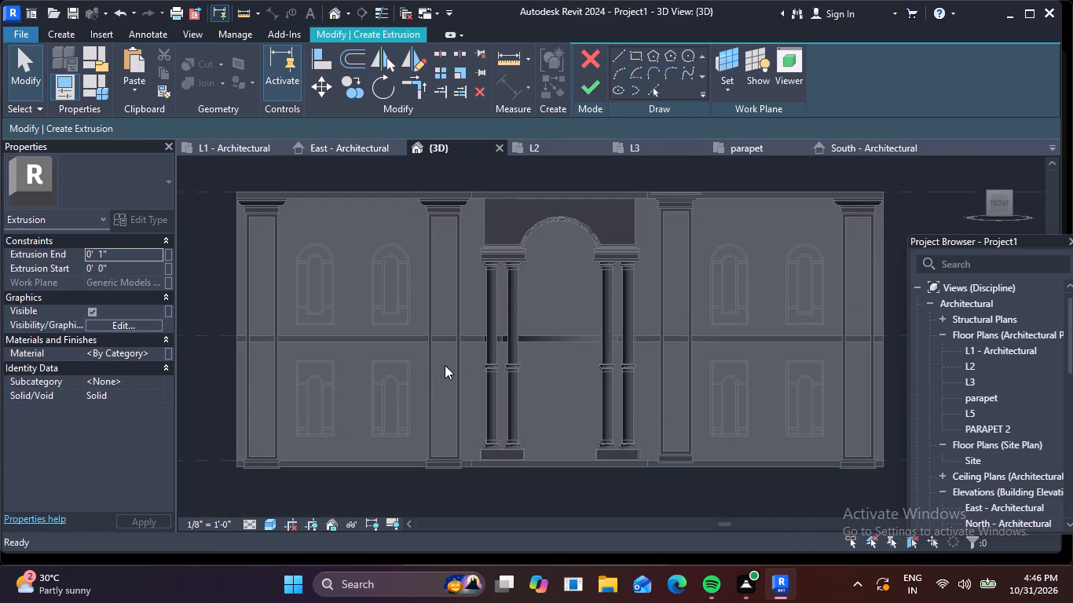
middle_click_drag(305, 383, 361, 425, "shift")
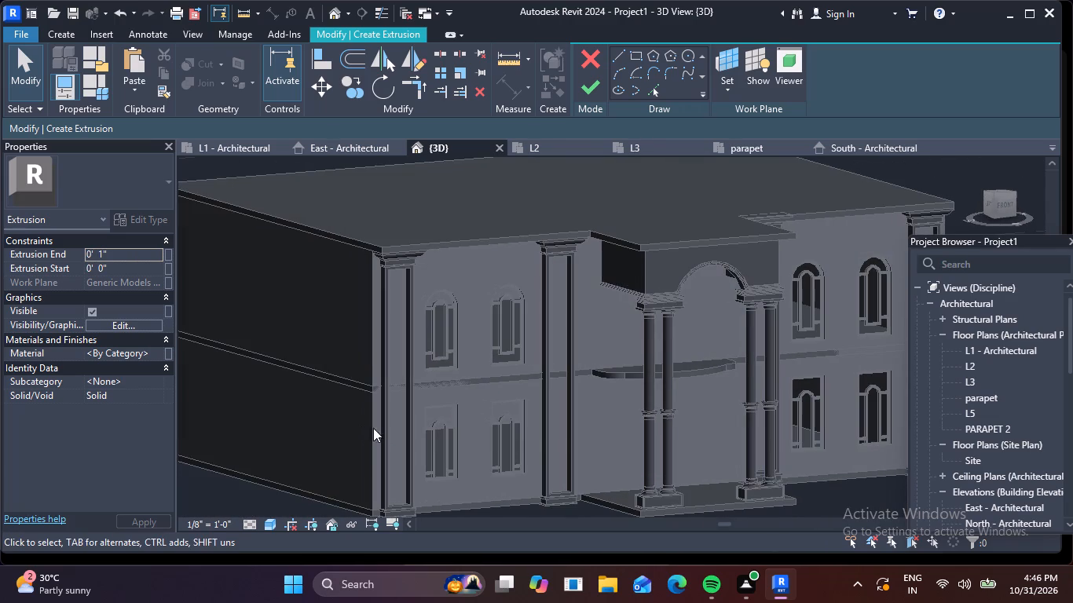
left_click(273, 518)
left_click(306, 502)
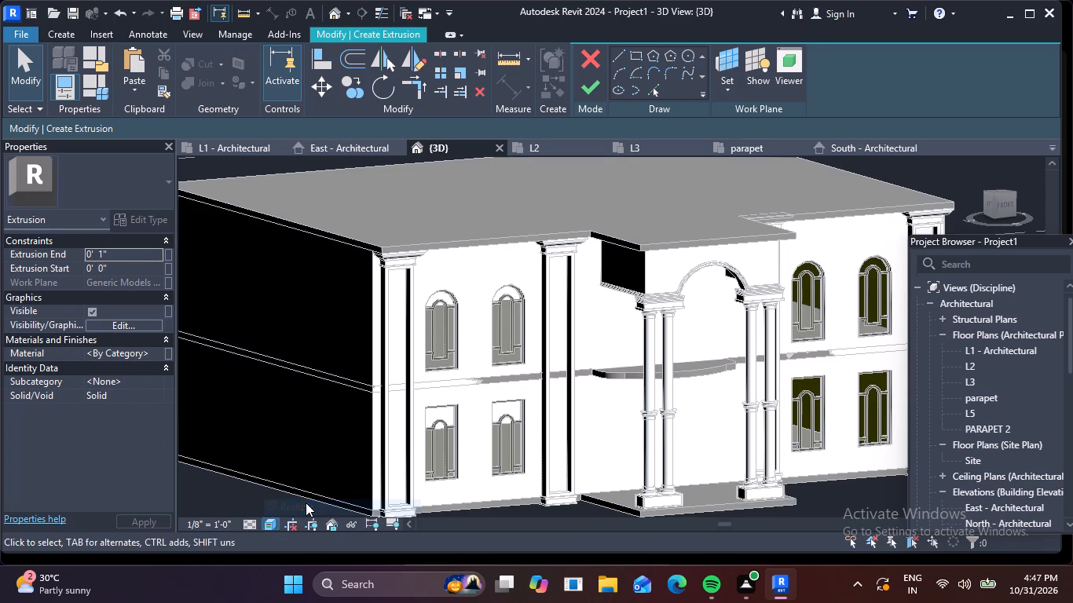
Examine the front facade in 3D, from the column capitals and arched windows under the roof slab to the whole building.
scroll(625, 271, "up", 5)
scroll(362, 320, "up", 4)
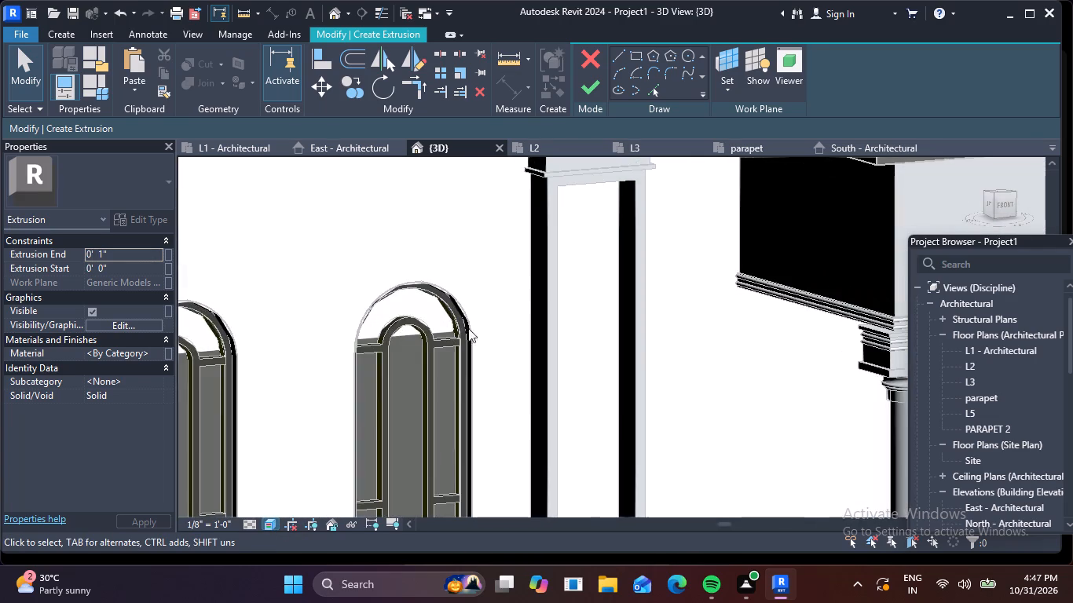
scroll(488, 327, "down", 7)
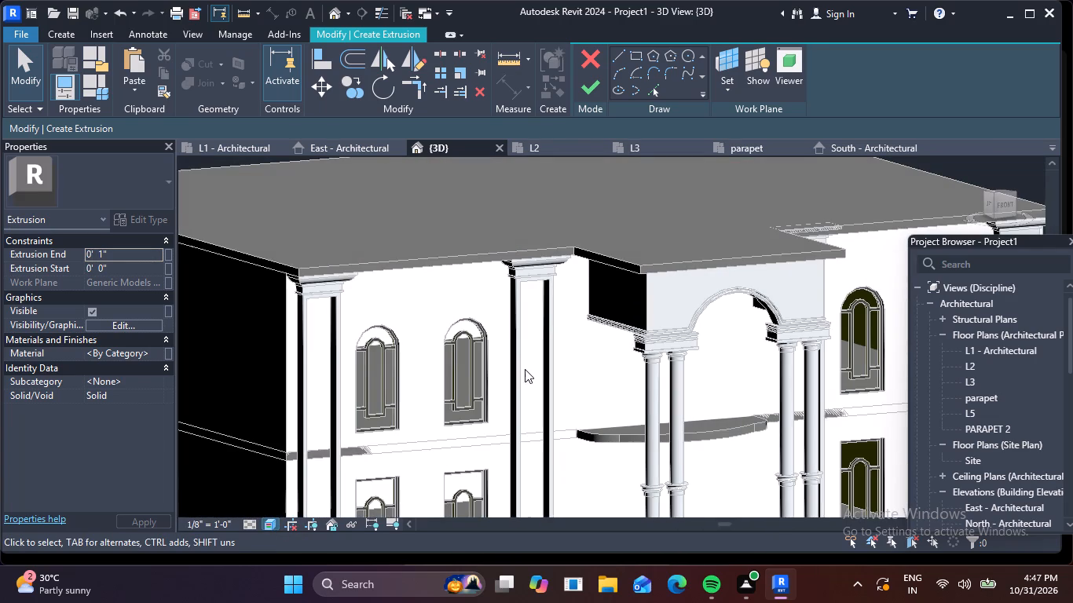
scroll(609, 339, "down", 3)
middle_click_drag(613, 354, 559, 307)
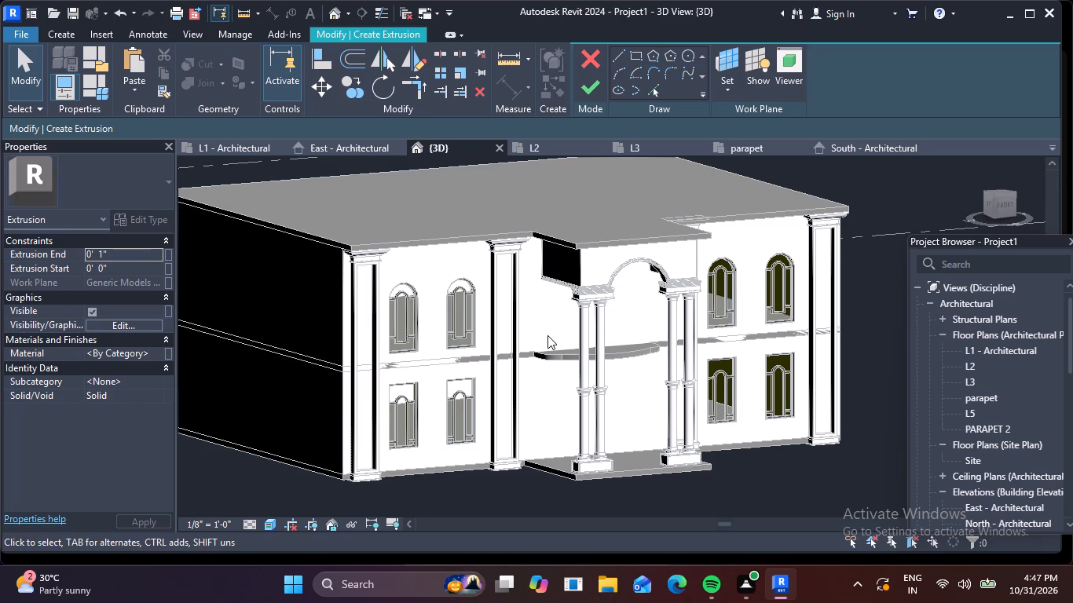
scroll(547, 335, "down", 1)
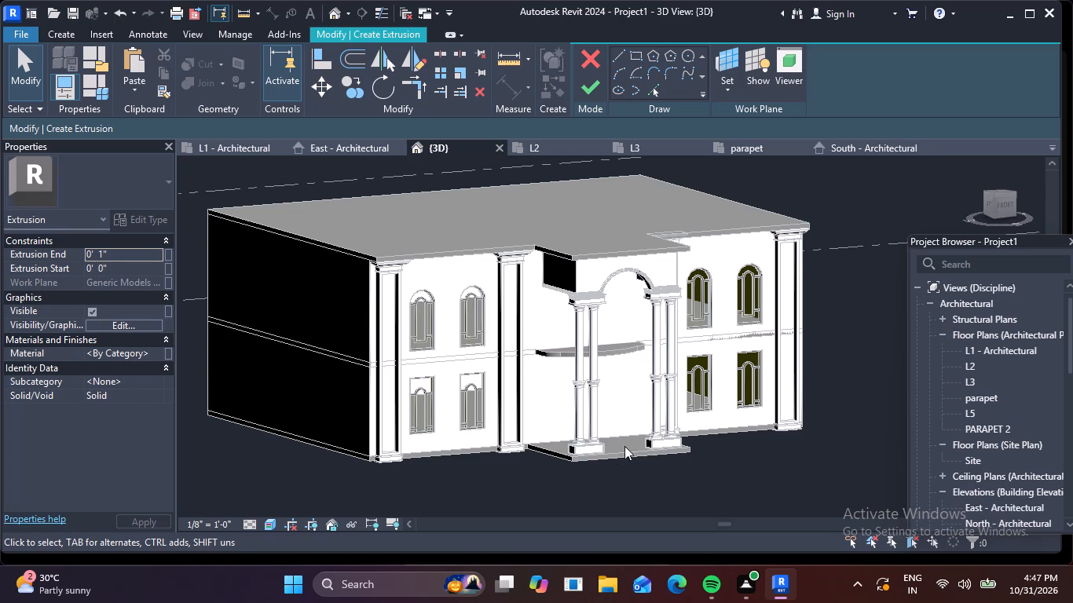
scroll(623, 422, "down", 1)
middle_click_drag(633, 502, 602, 506)
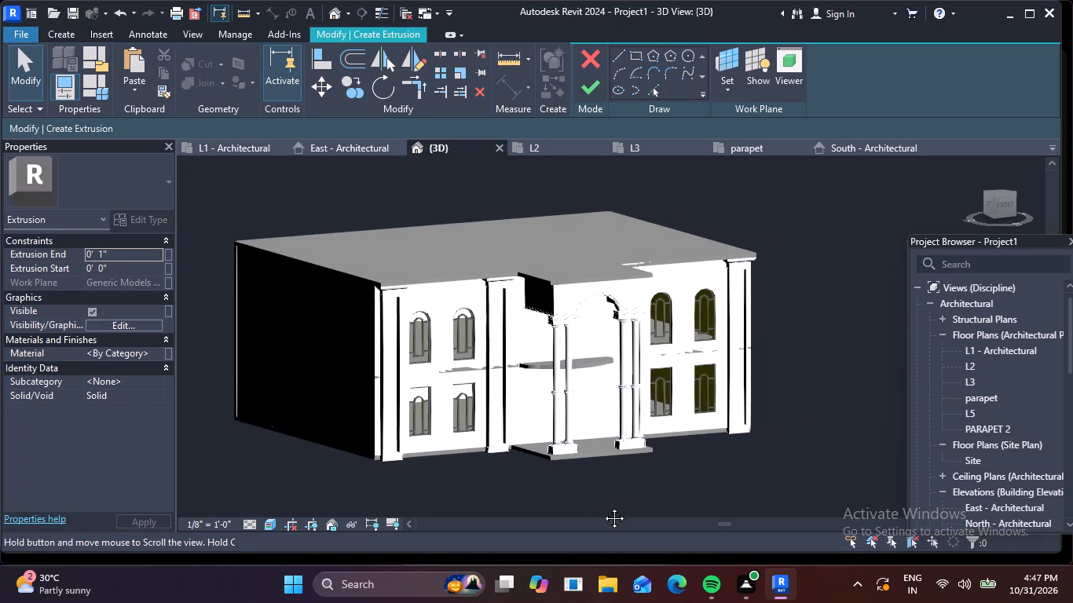
middle_click_drag(602, 506, 584, 509)
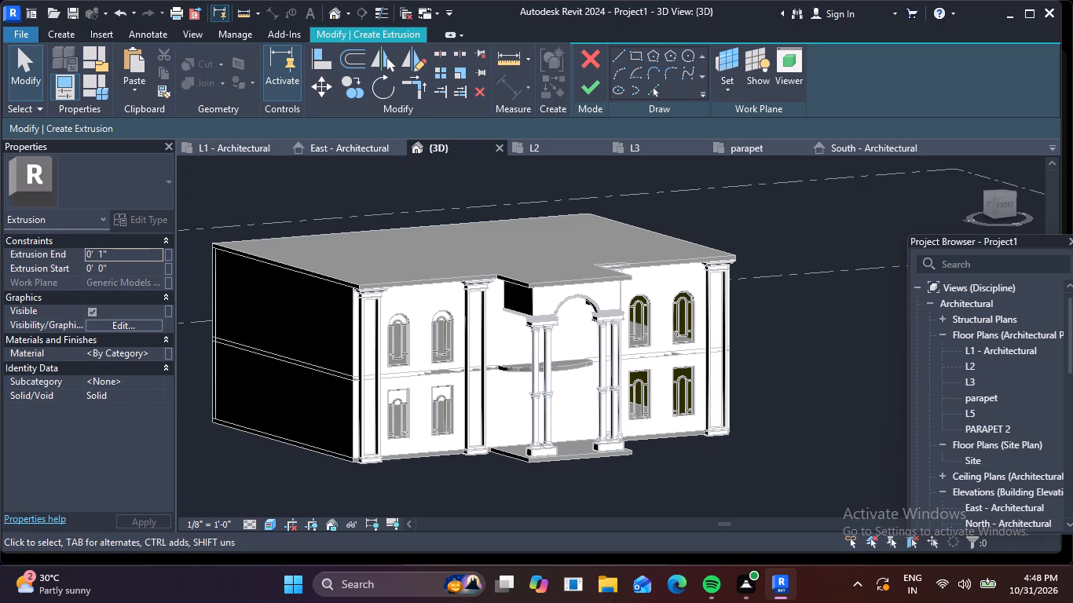
scroll(427, 292, "up", 5)
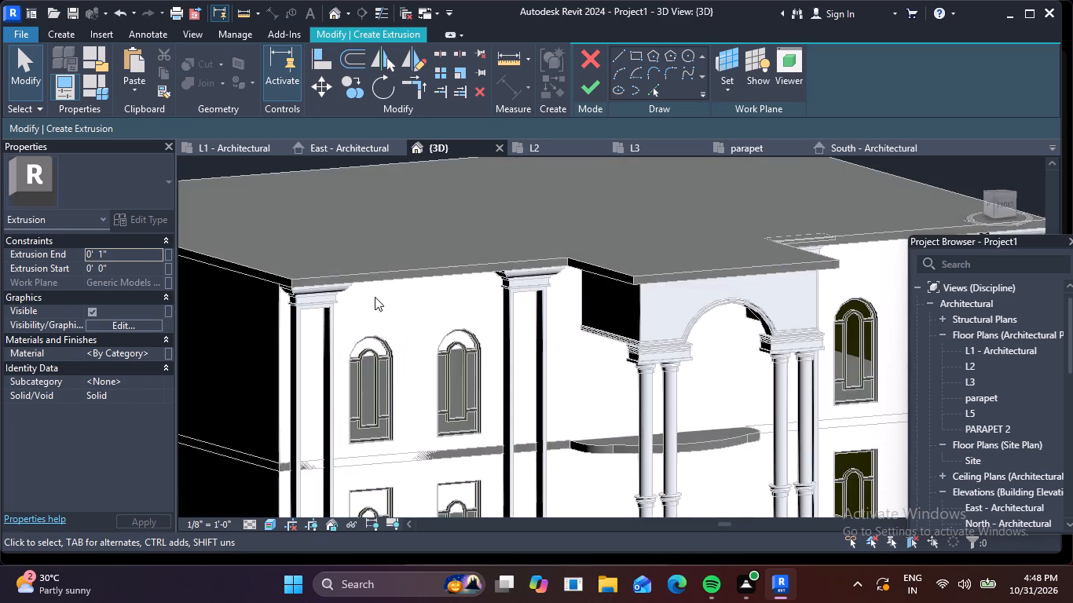
scroll(375, 297, "down", 7)
middle_click_drag(373, 330, 412, 382)
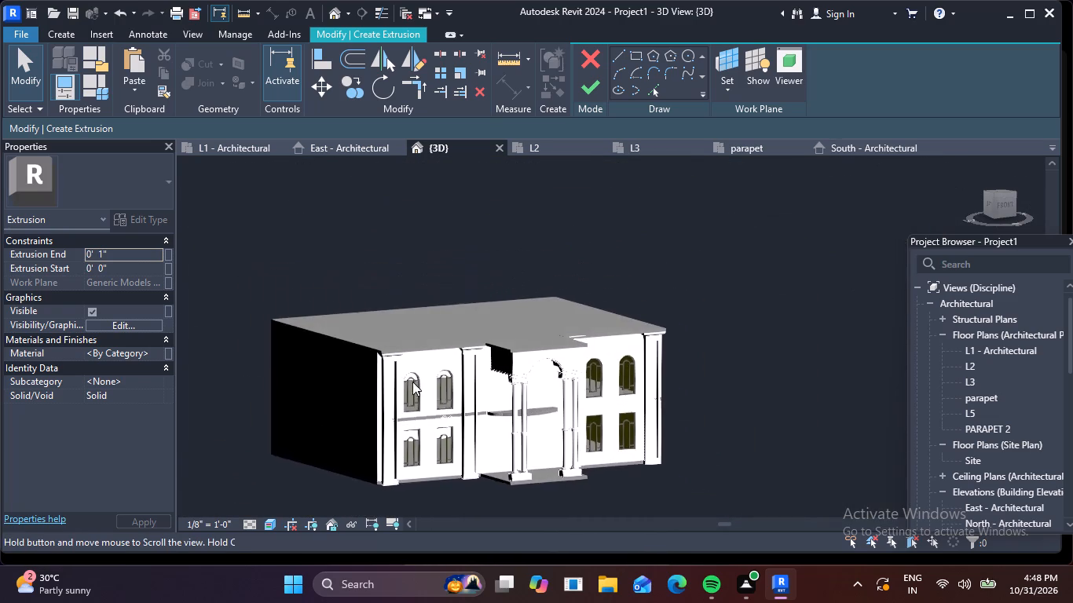
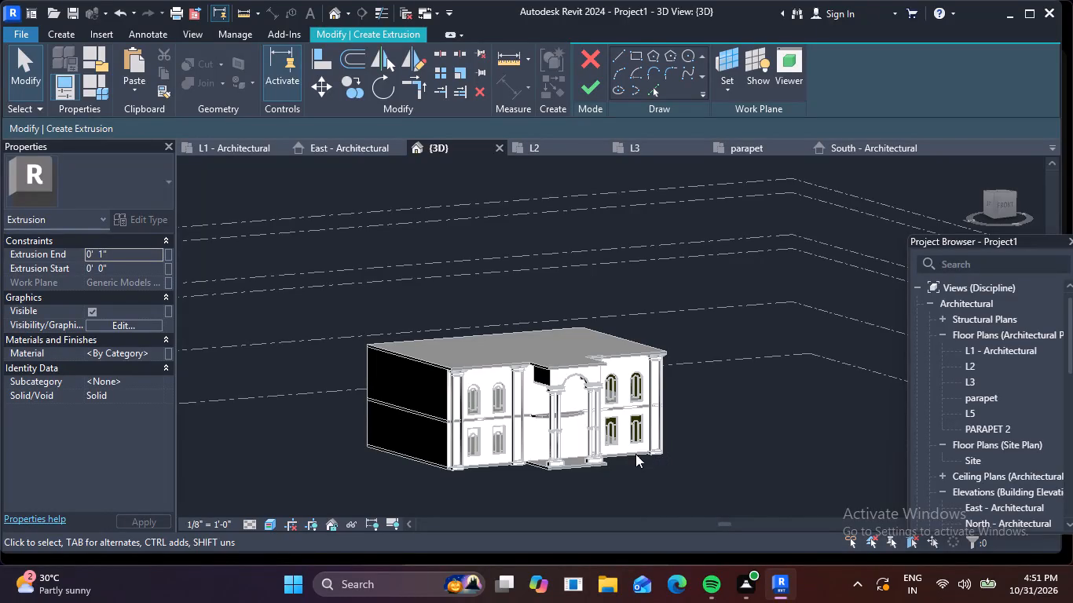
Examine the front facade in 3D from its corner, covering the arched windows, entrance portico and columns.
scroll(567, 441, "up", 7)
scroll(381, 359, "down", 2)
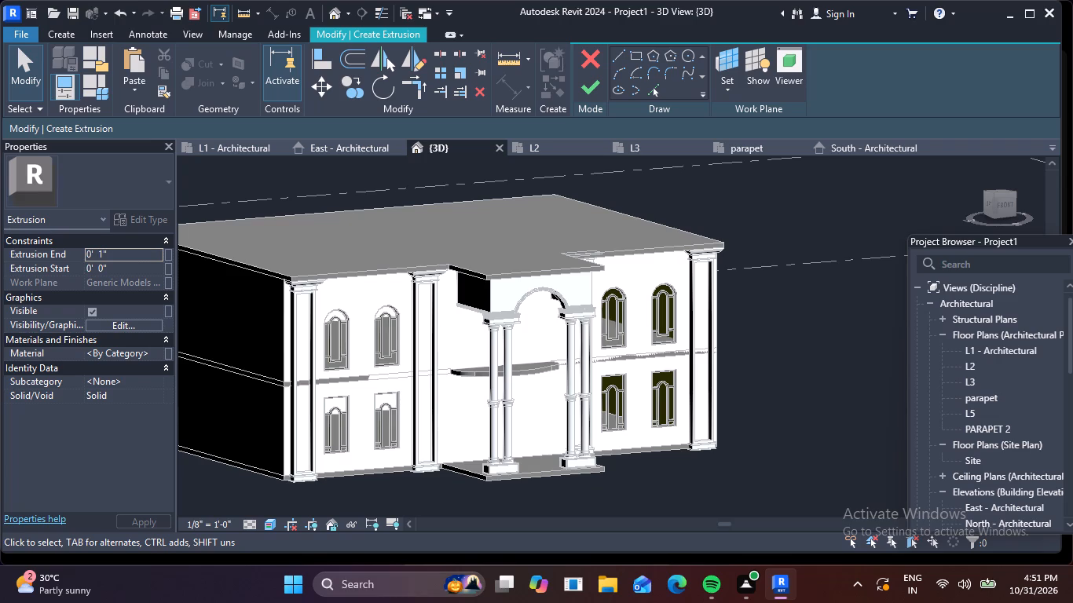
scroll(304, 552, "up", 3)
scroll(375, 341, "up", 3)
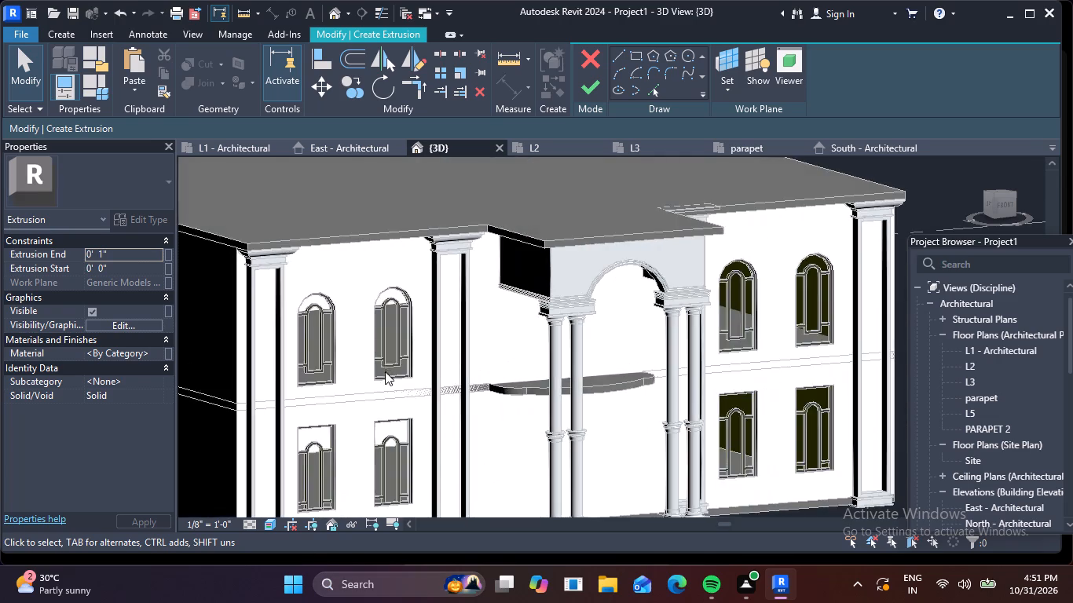
scroll(385, 371, "up", 3)
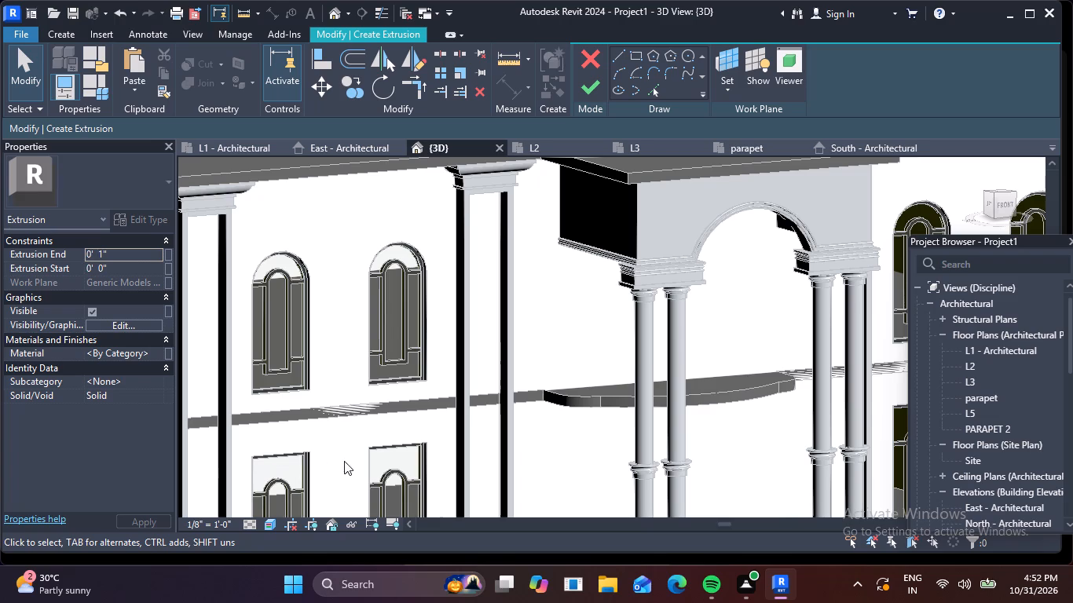
scroll(351, 466, "down", 3)
middle_click_drag(414, 414, 302, 323)
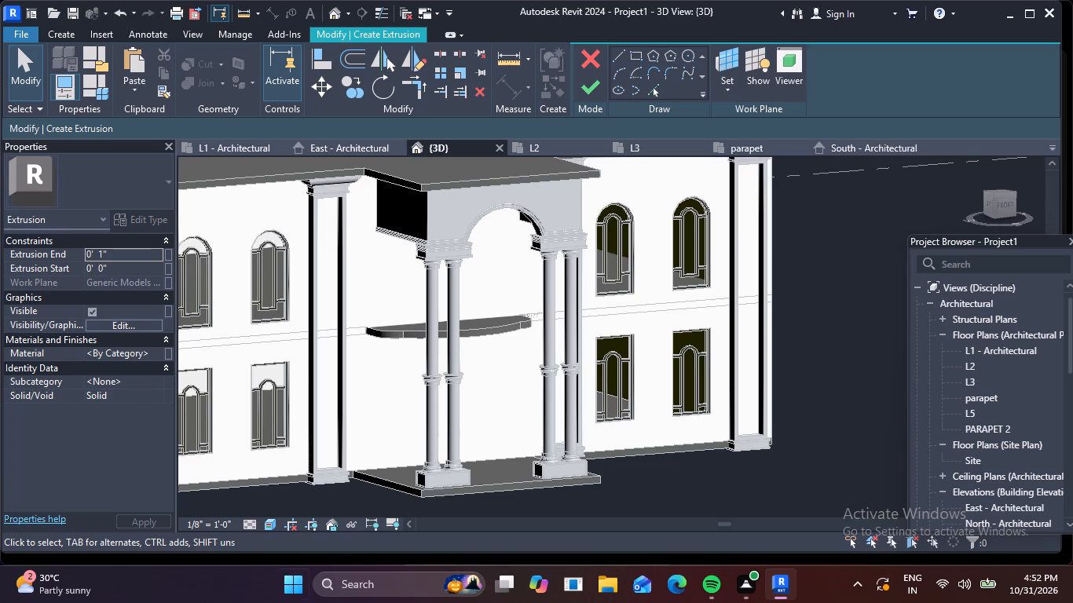
scroll(569, 316, "down", 3)
middle_click_drag(537, 345, 501, 372)
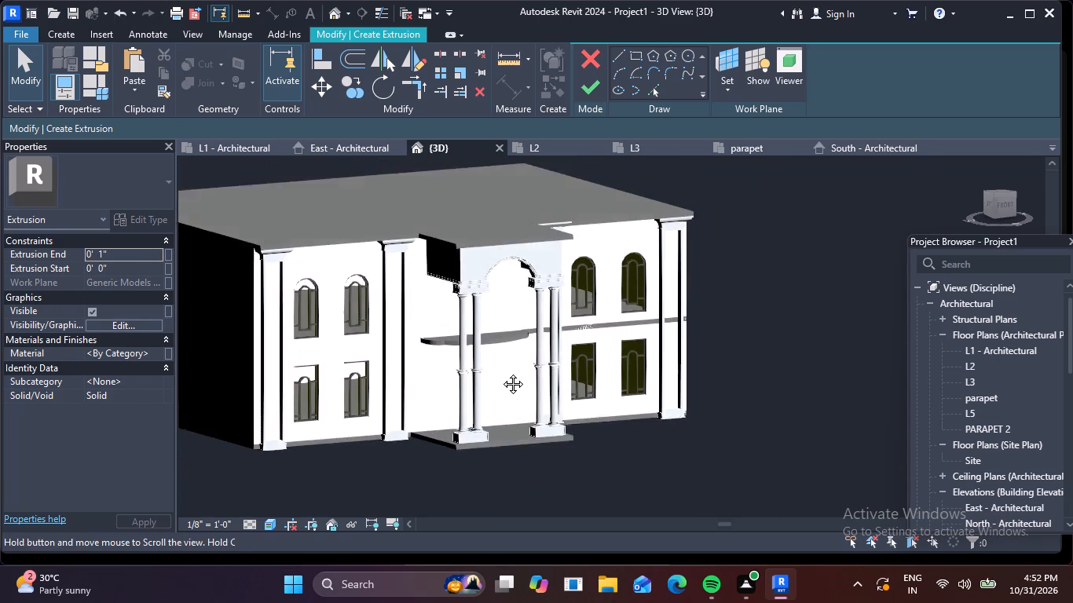
middle_click_drag(501, 372, 489, 380)
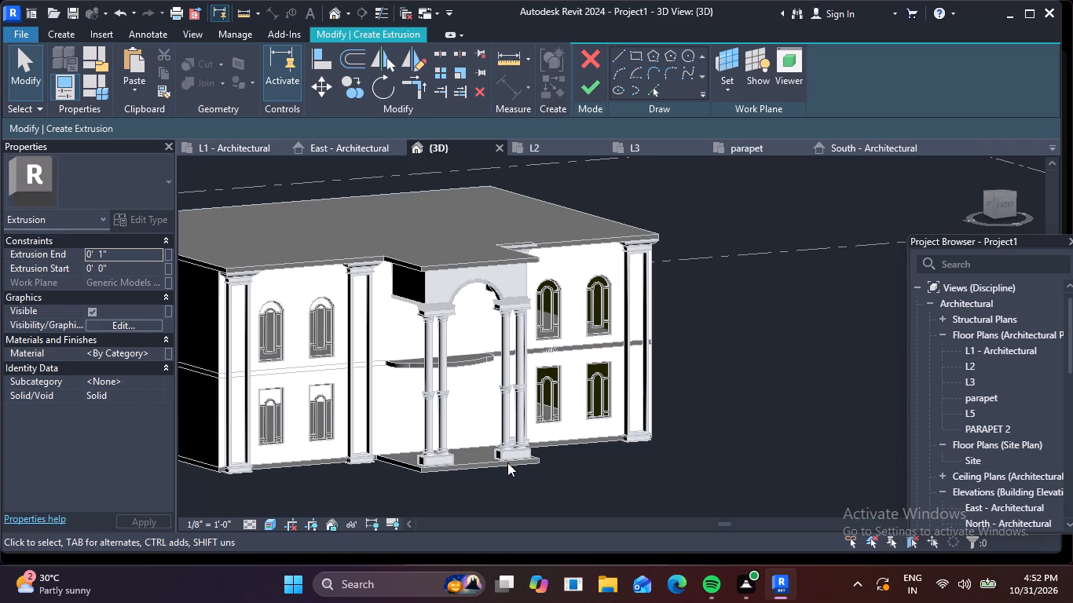
scroll(299, 334, "up", 3)
Inspect the front facade head-on around the left corner column, its neighbouring column and the arched windows between them.
left_click(1002, 203)
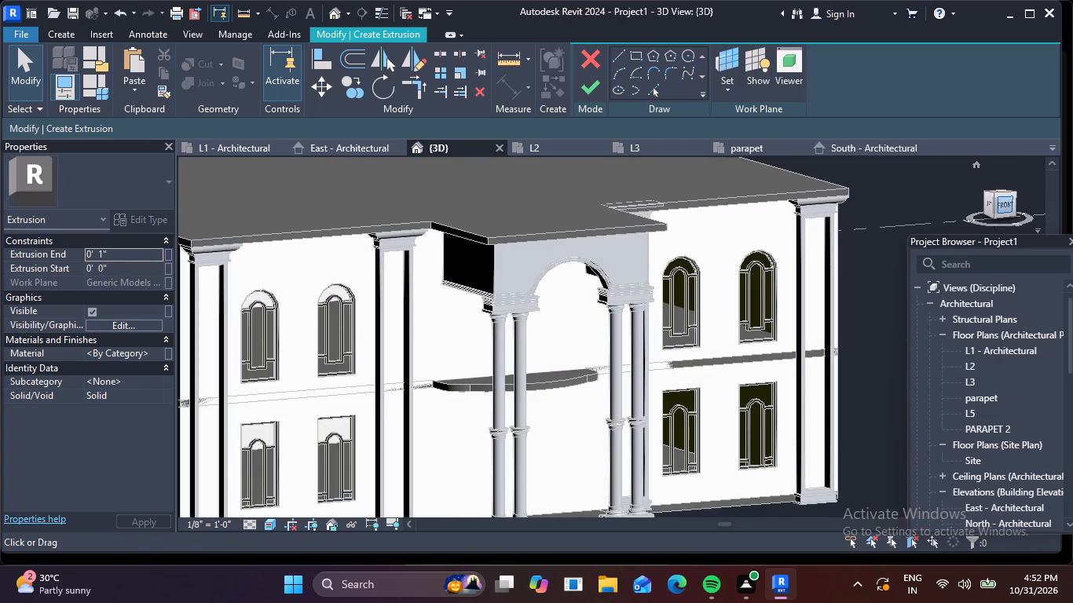
scroll(645, 336, "up", 8)
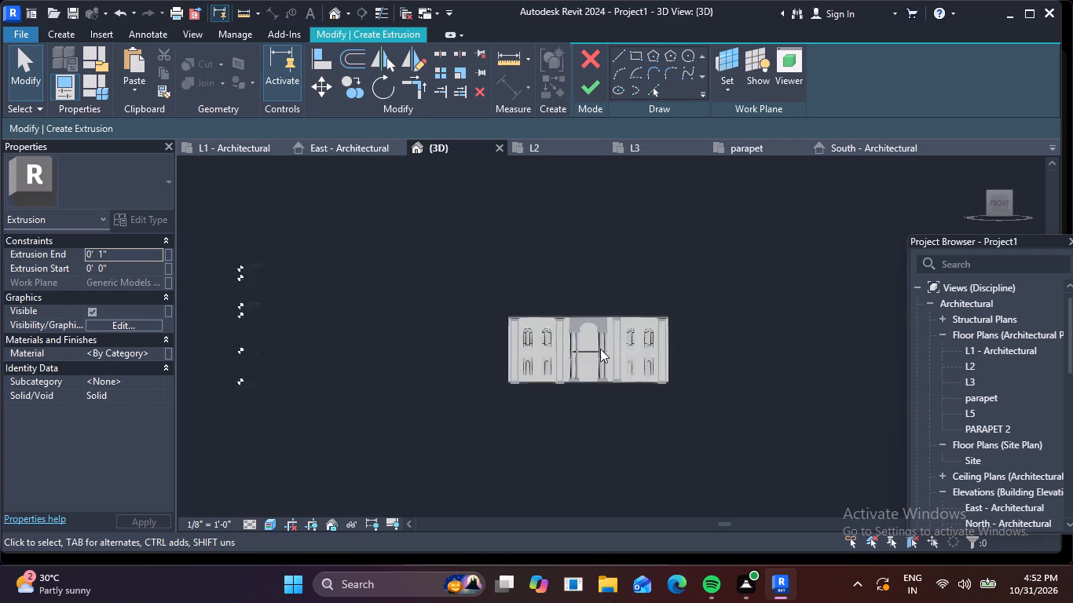
scroll(513, 321, "up", 15)
middle_click_drag(550, 334, 462, 312)
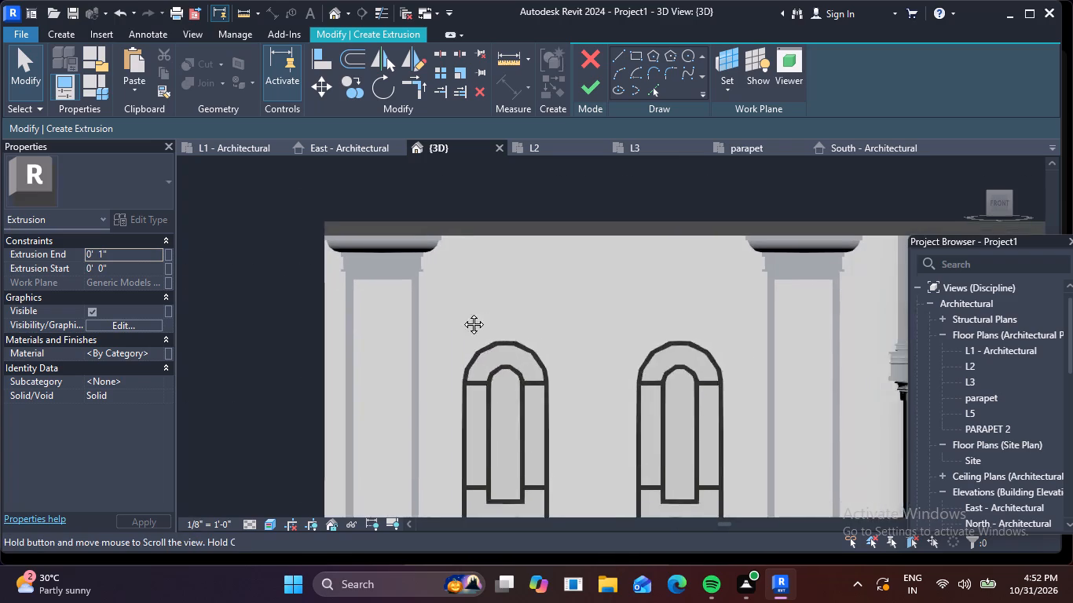
middle_click_drag(462, 312, 351, 306)
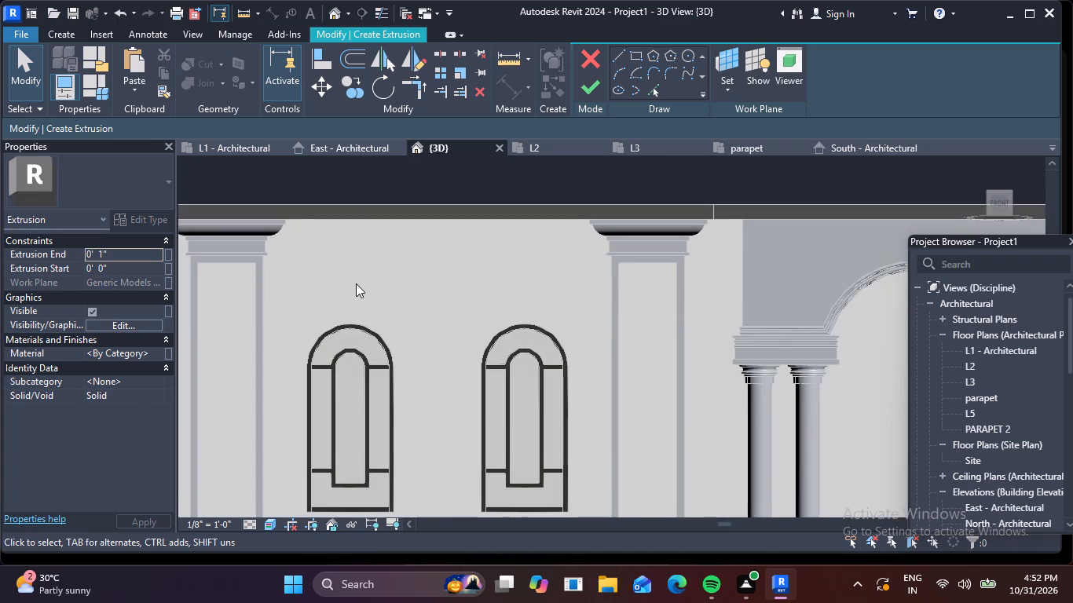
scroll(356, 283, "down", 2)
middle_click_drag(350, 278, 375, 294)
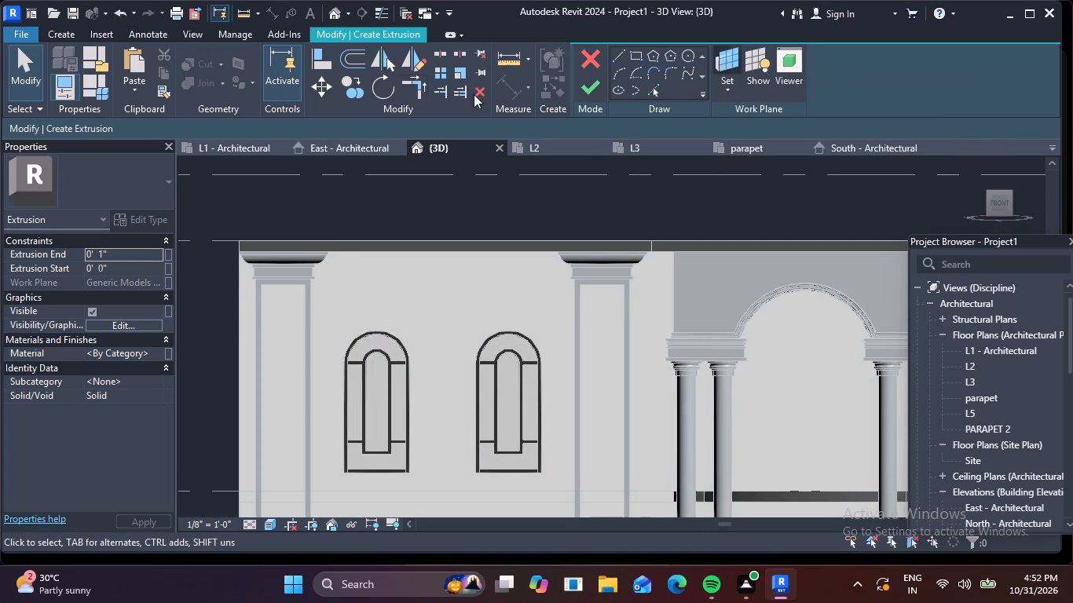
Discard the unfinished extrusion sketch and cancel the in-place model being edited.
left_click(51, 32)
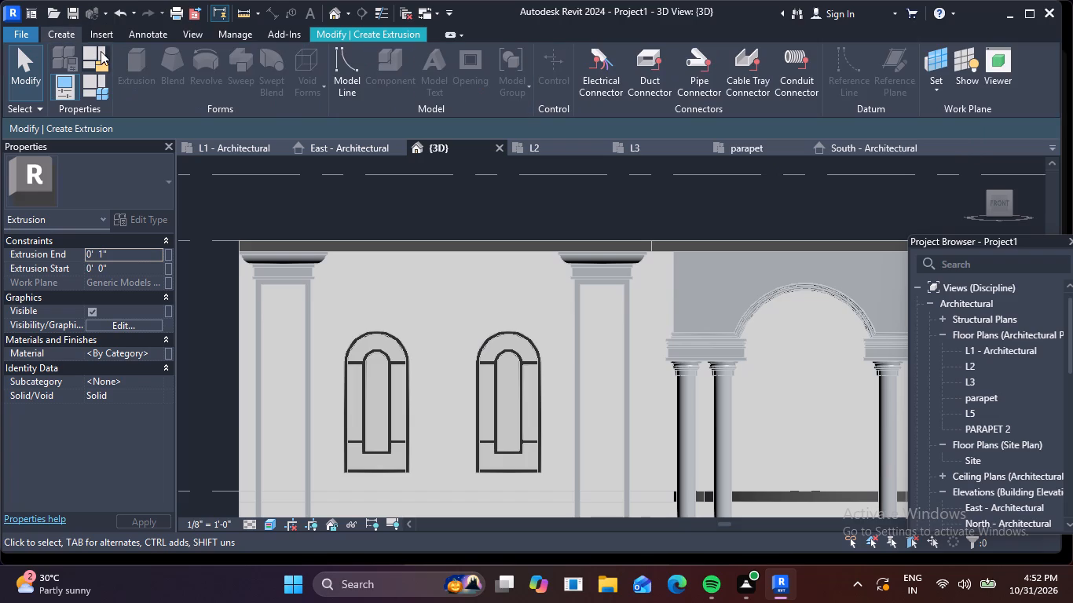
left_click(57, 31)
left_click(24, 32)
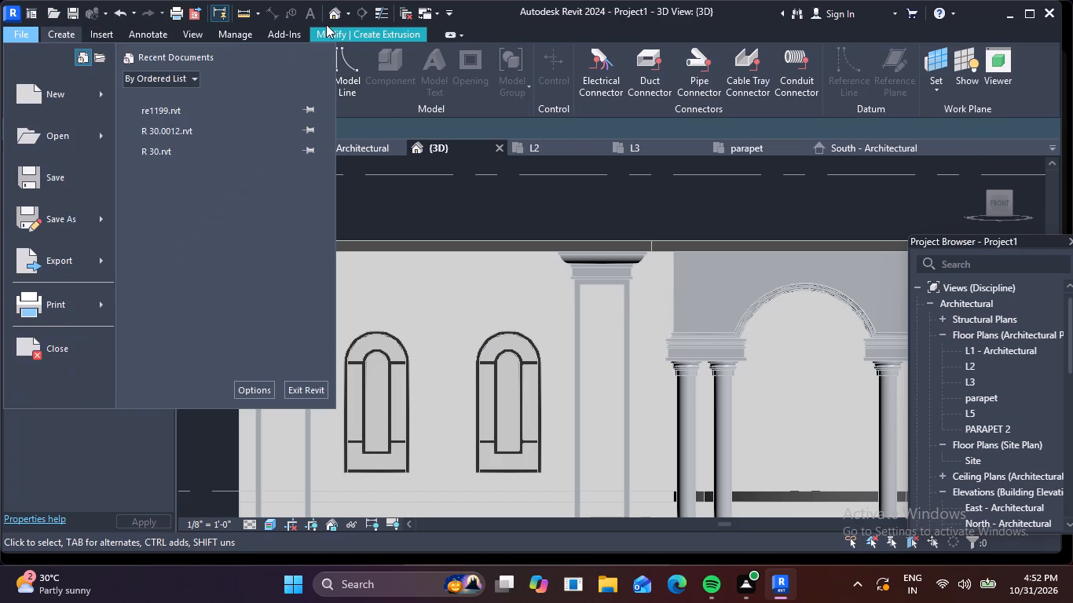
left_click(322, 24)
left_click(334, 31)
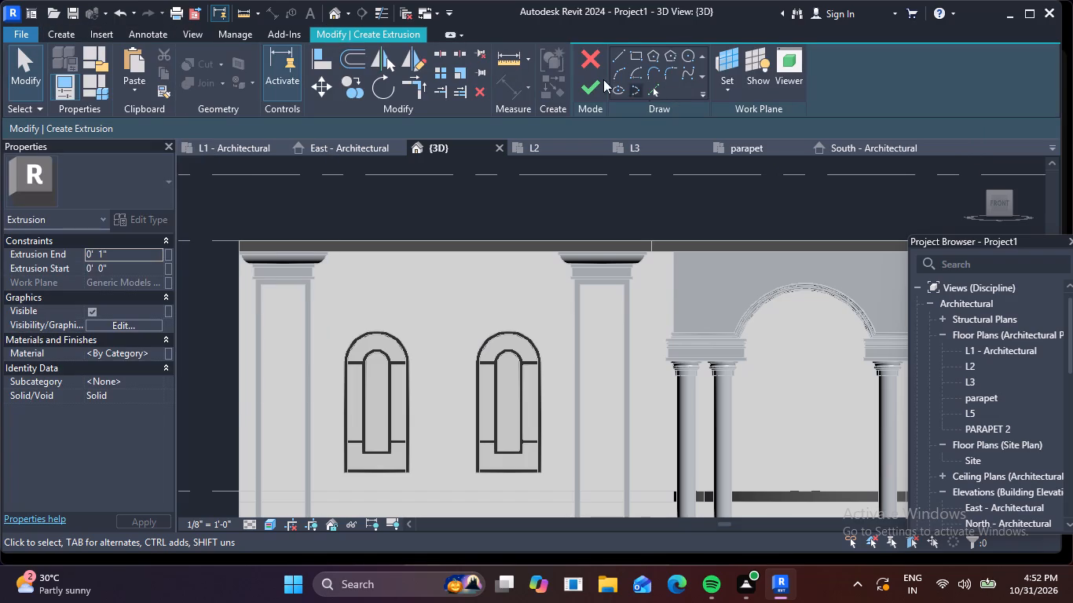
left_click(580, 57)
left_click(571, 301)
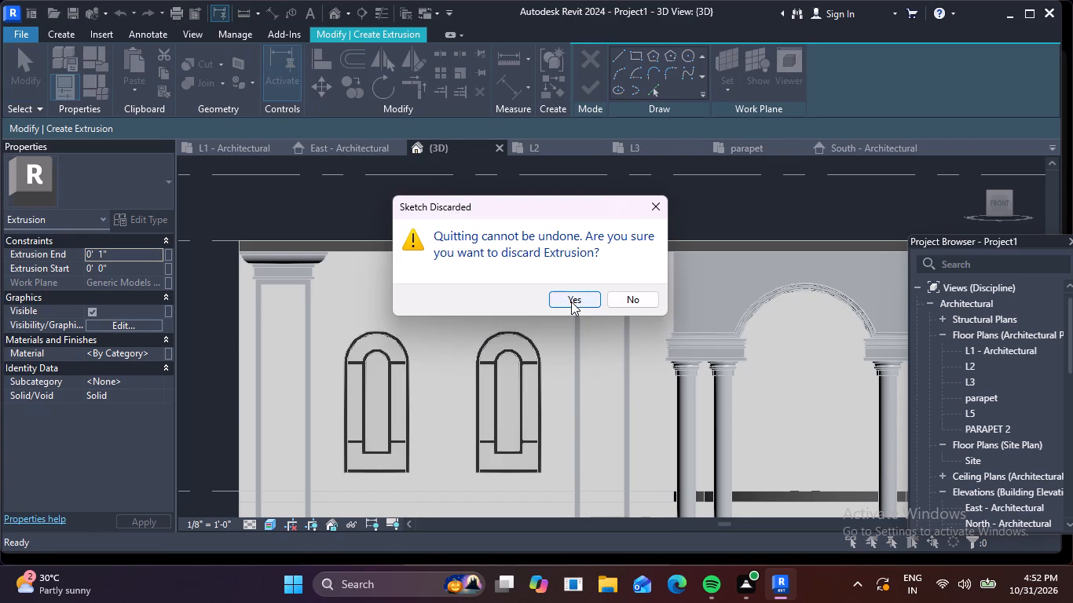
scroll(419, 292, "down", 1)
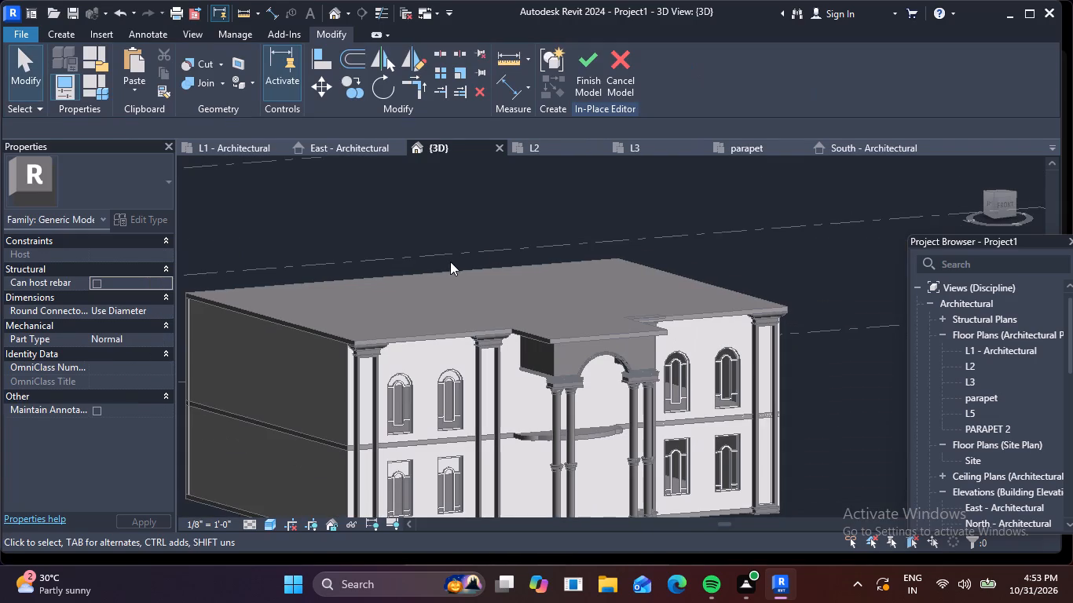
left_click(606, 67)
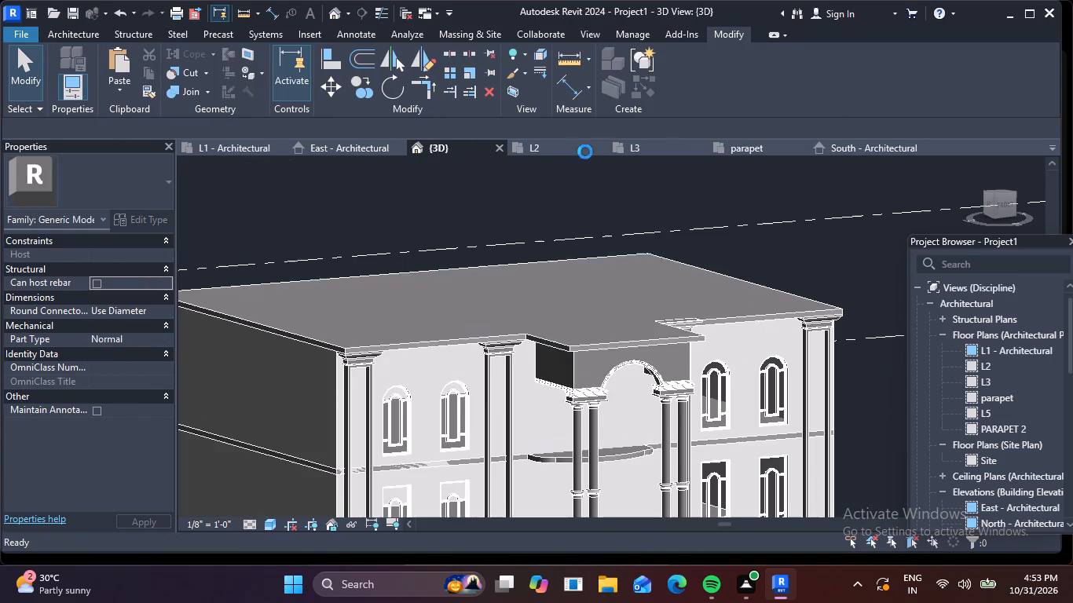
Examine the facade bay between the left corner column and the next column in the Front orientation.
left_click(646, 354)
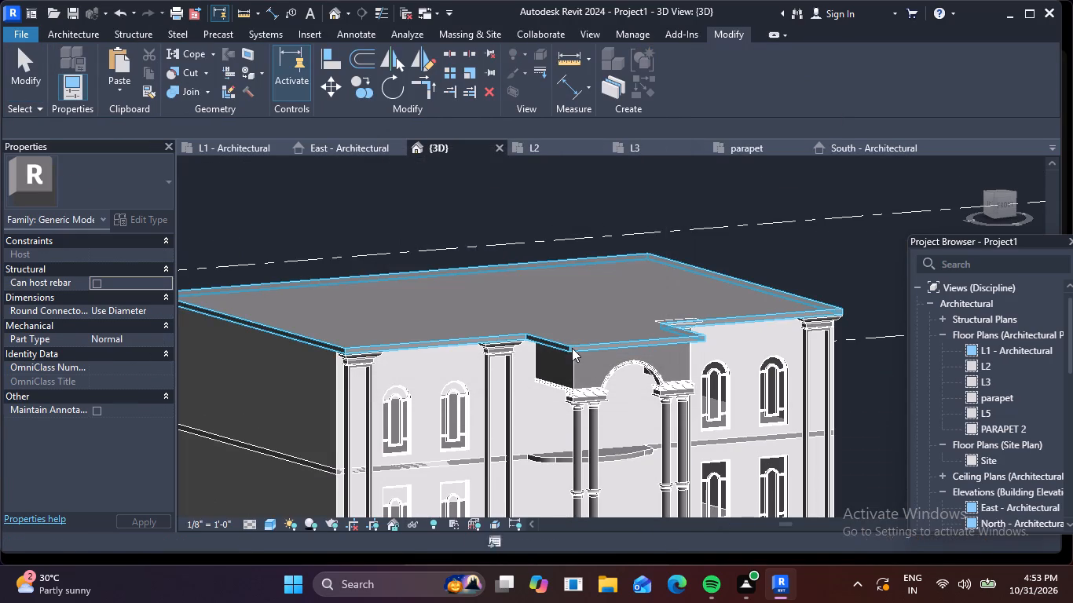
scroll(551, 342, "down", 2)
middle_click_drag(523, 352, 498, 352)
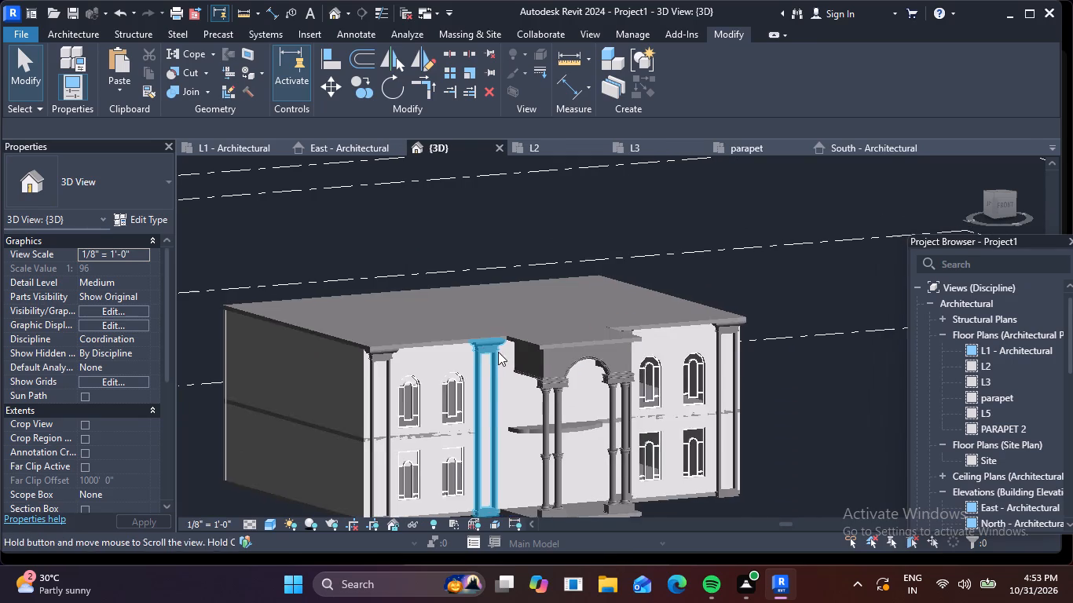
left_click(1006, 203)
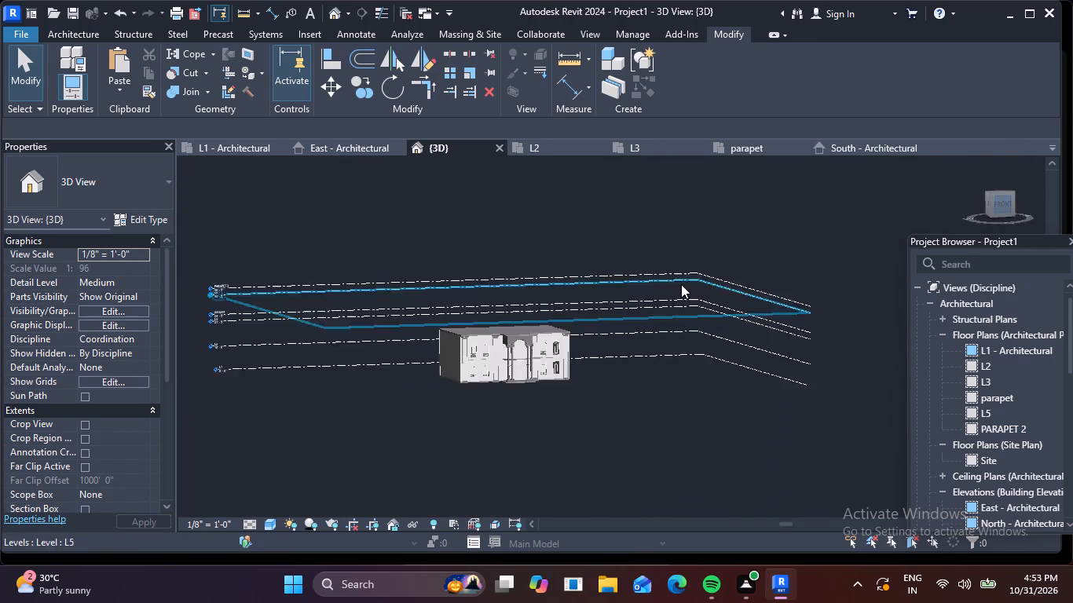
scroll(646, 291, "up", 6)
scroll(569, 342, "up", 13)
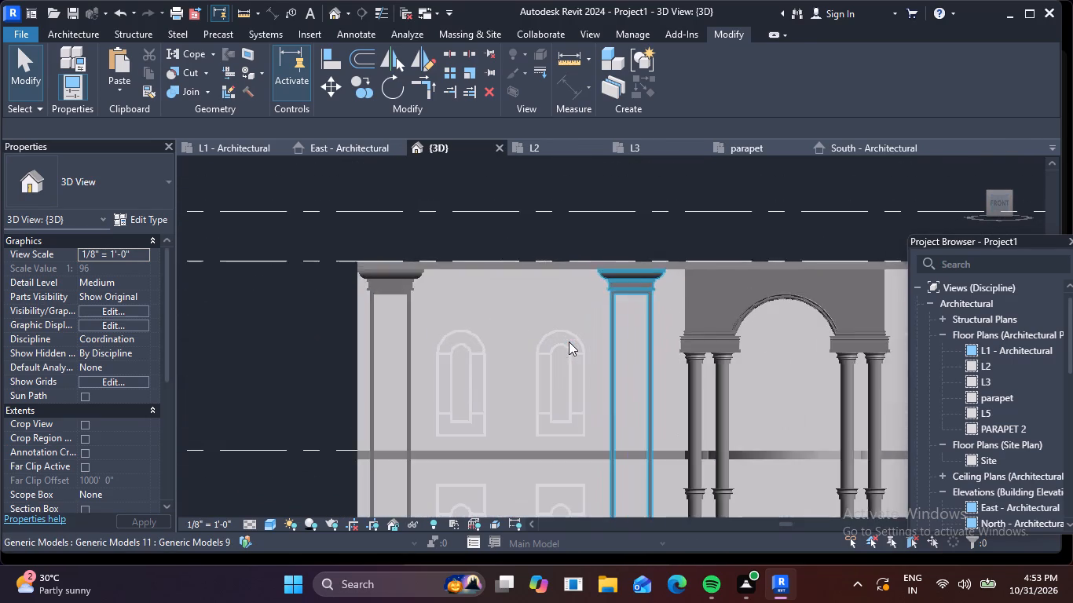
scroll(550, 332, "up", 3)
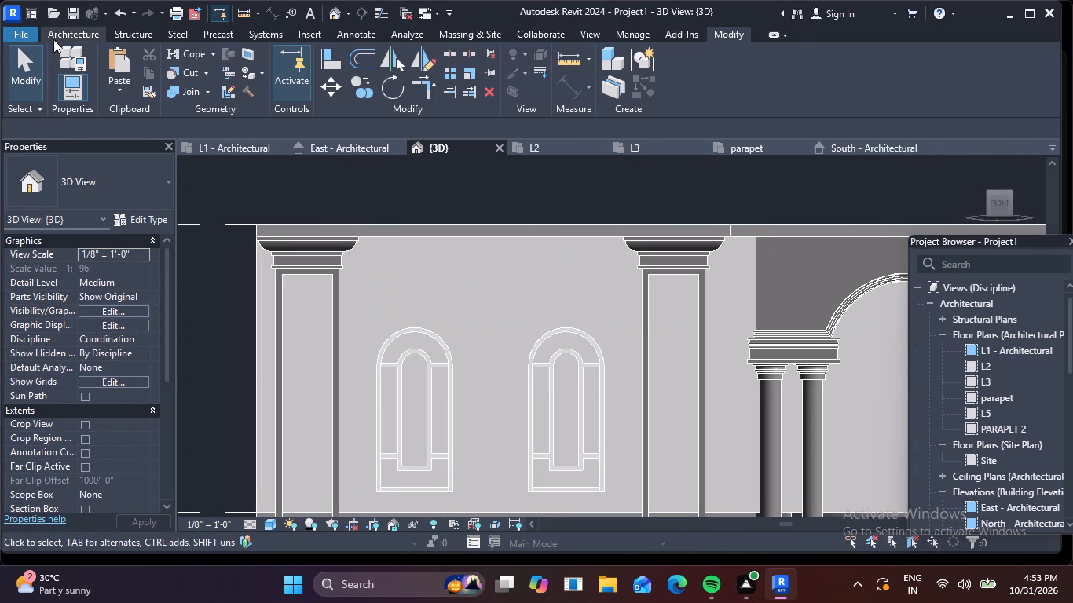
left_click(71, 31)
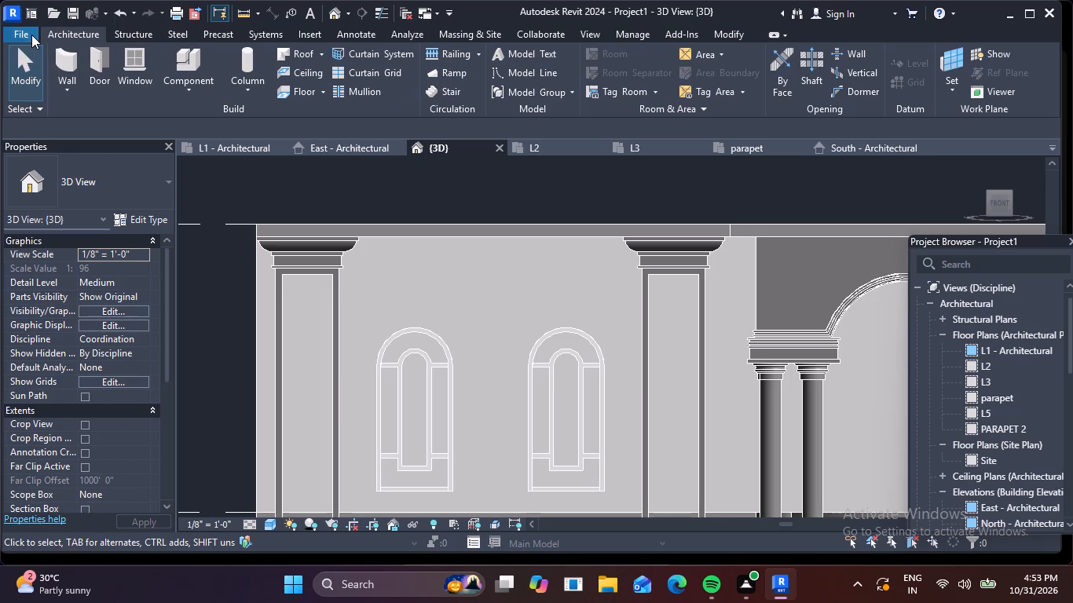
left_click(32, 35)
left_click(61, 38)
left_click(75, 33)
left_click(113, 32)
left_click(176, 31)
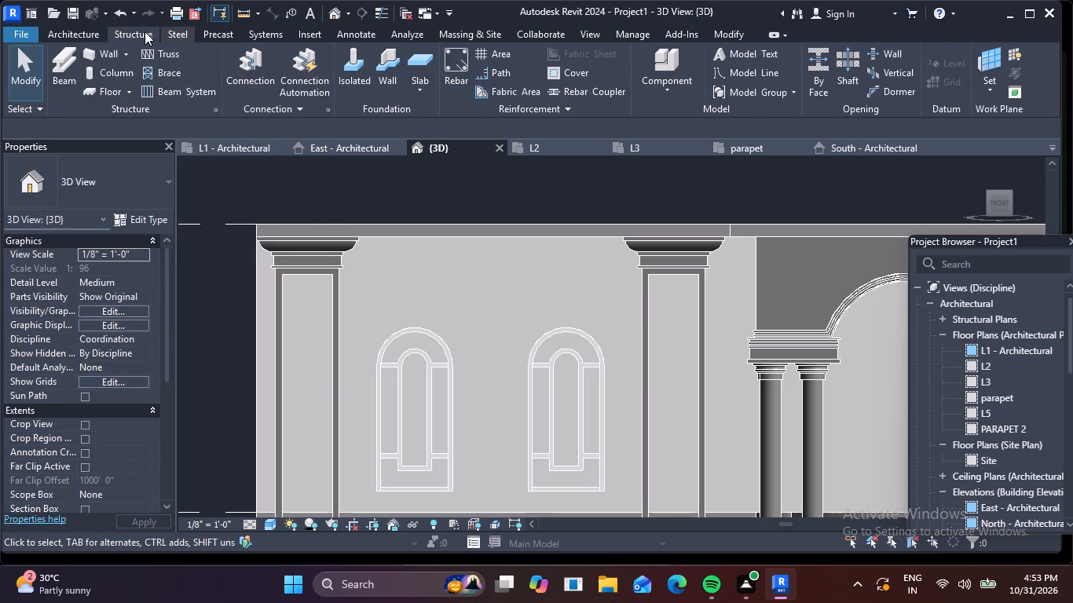
Start a new in-place model component in the Generic Models category, keeping the suggested name.
left_click(62, 28)
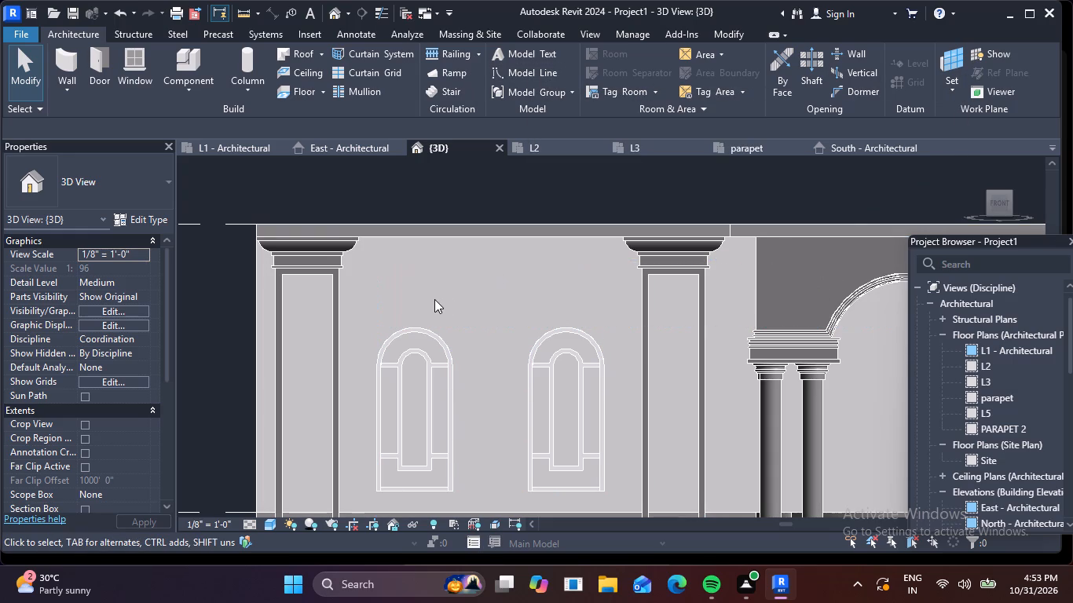
scroll(335, 309, "down", 1)
scroll(445, 261, "up", 4)
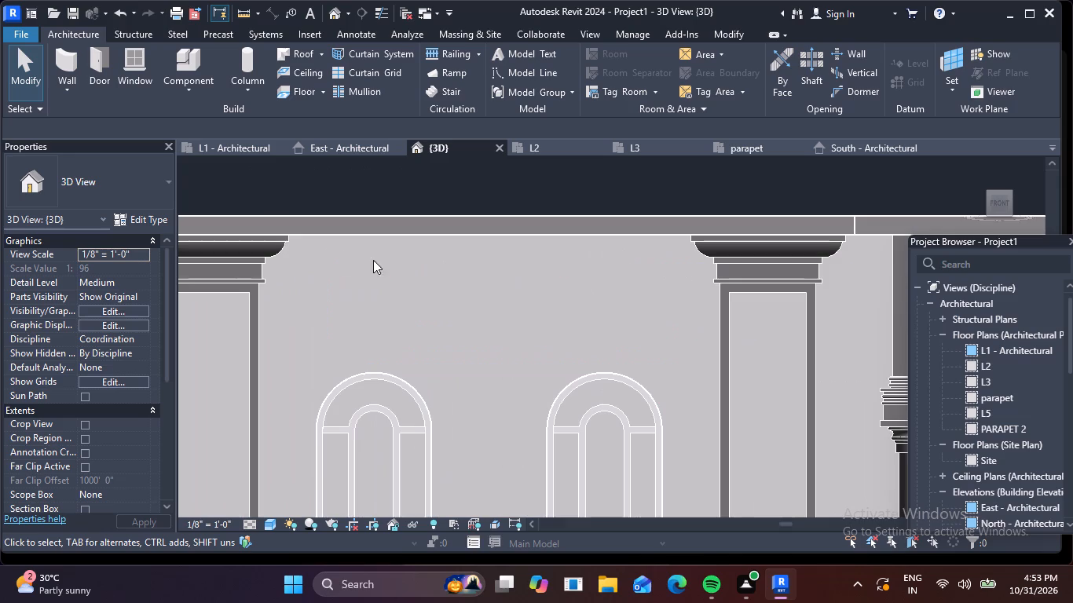
left_click(192, 85)
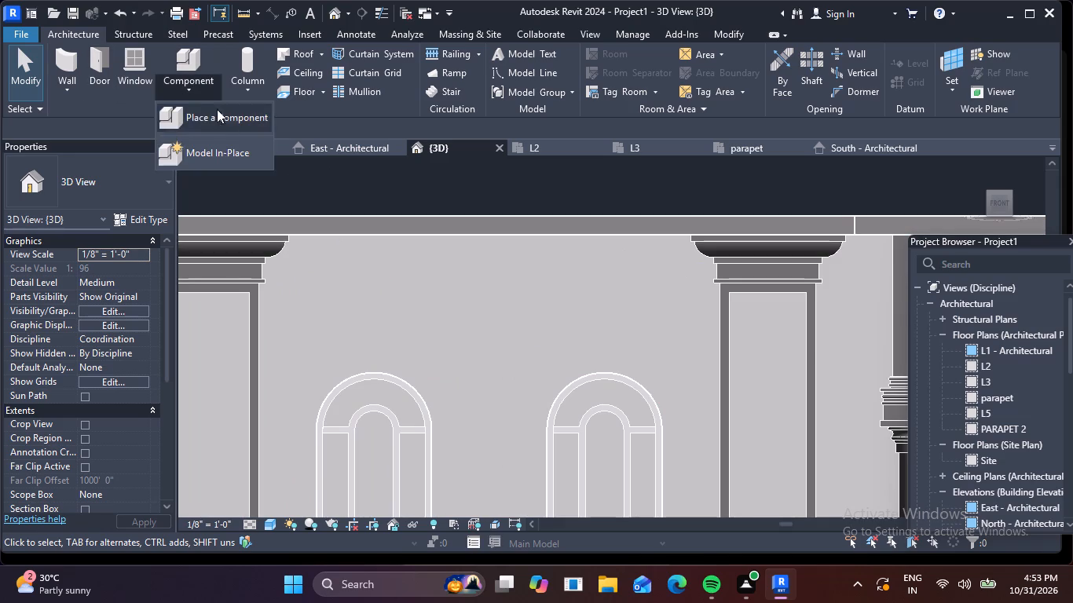
left_click(218, 148)
scroll(510, 284, "down", 6)
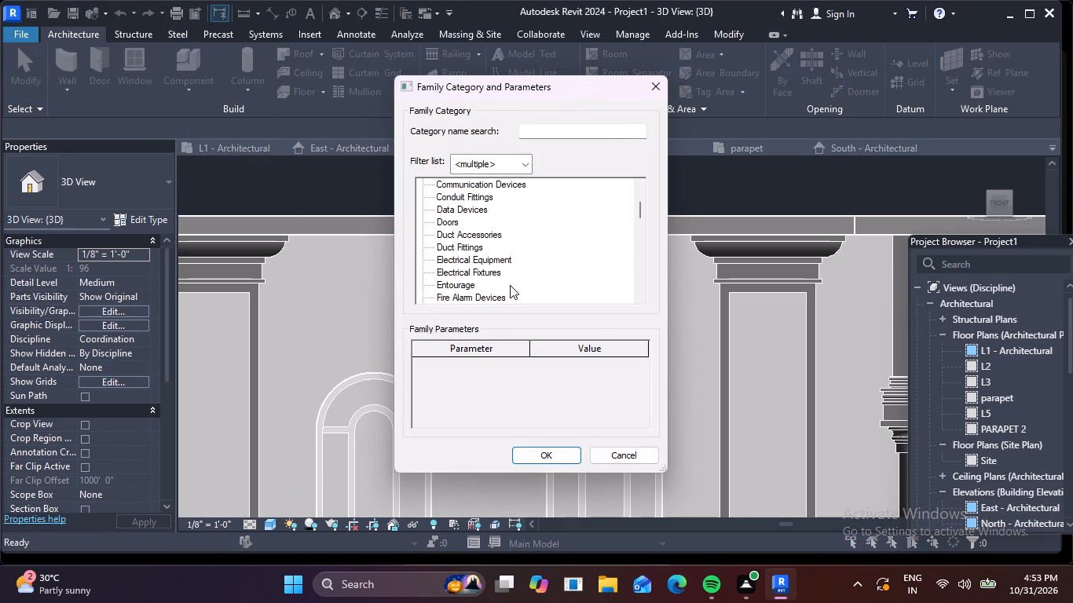
scroll(498, 284, "down", 6)
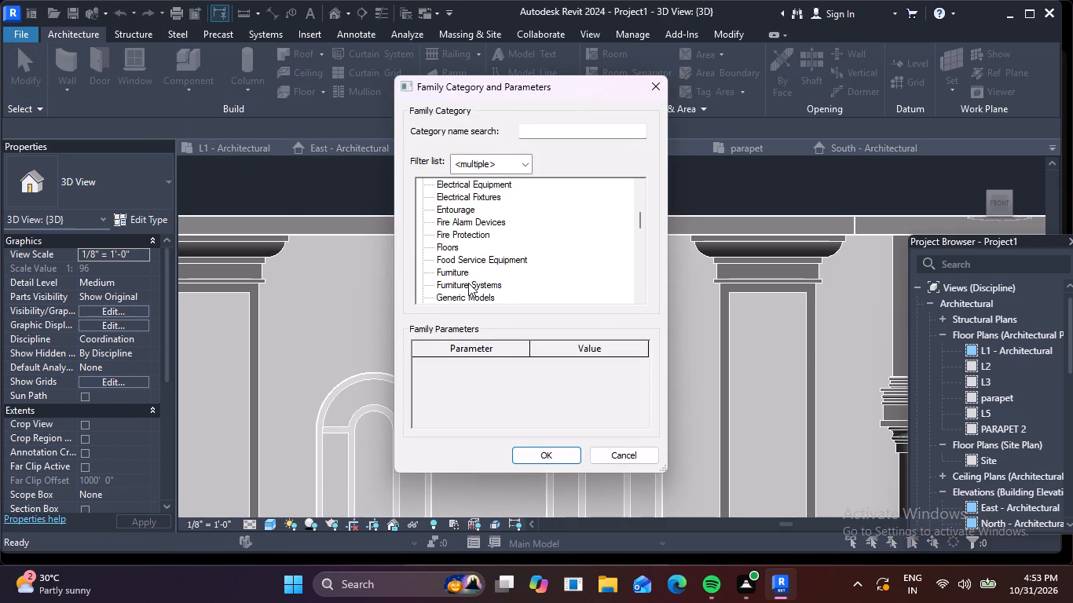
scroll(468, 283, "up", 4)
scroll(468, 283, "down", 6)
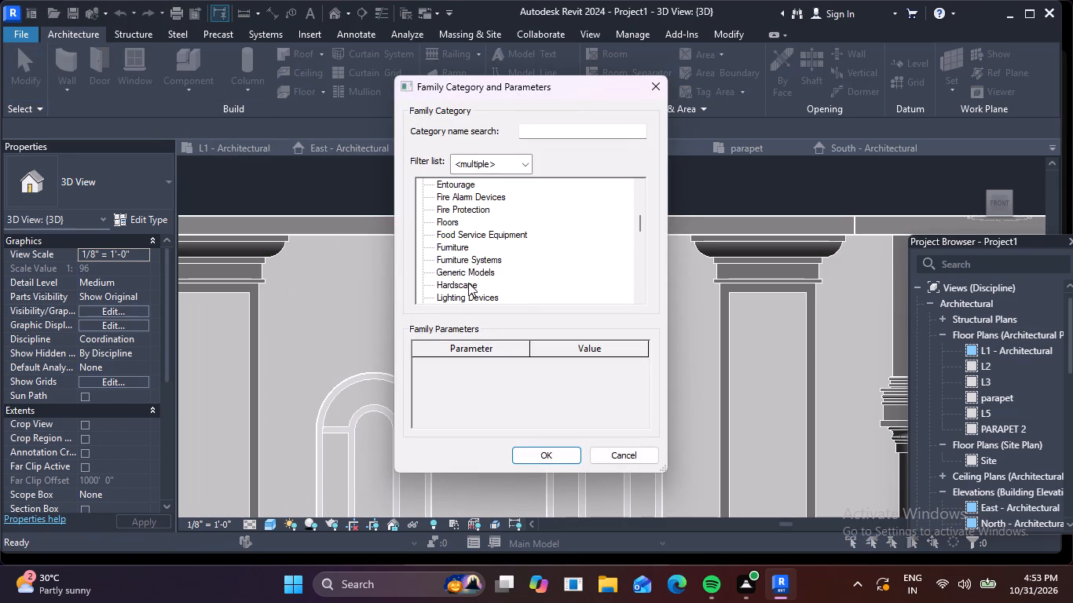
left_click(475, 269)
left_click(558, 455)
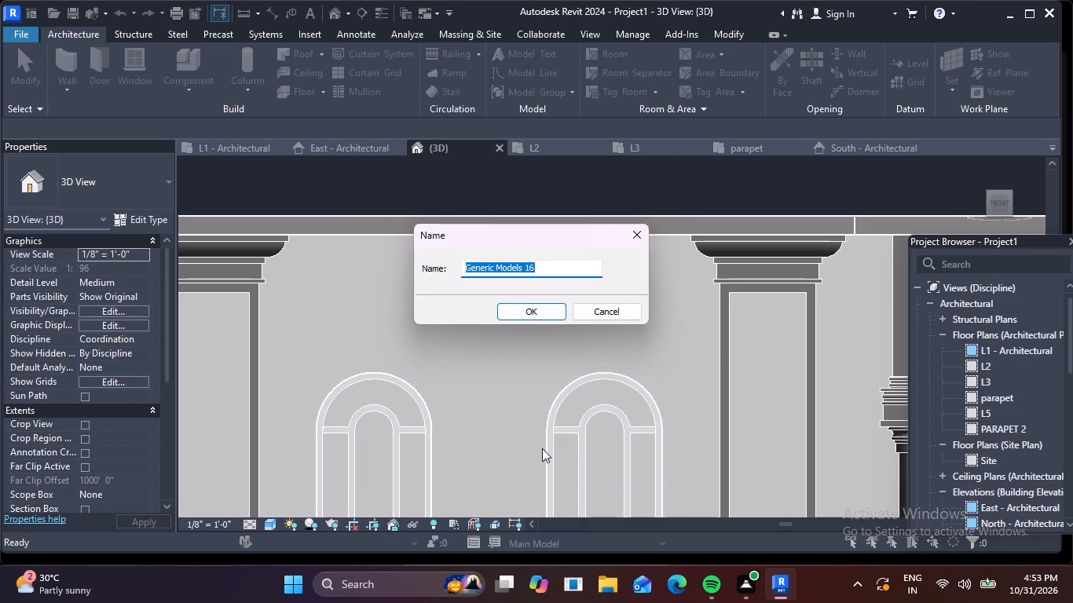
left_click(544, 314)
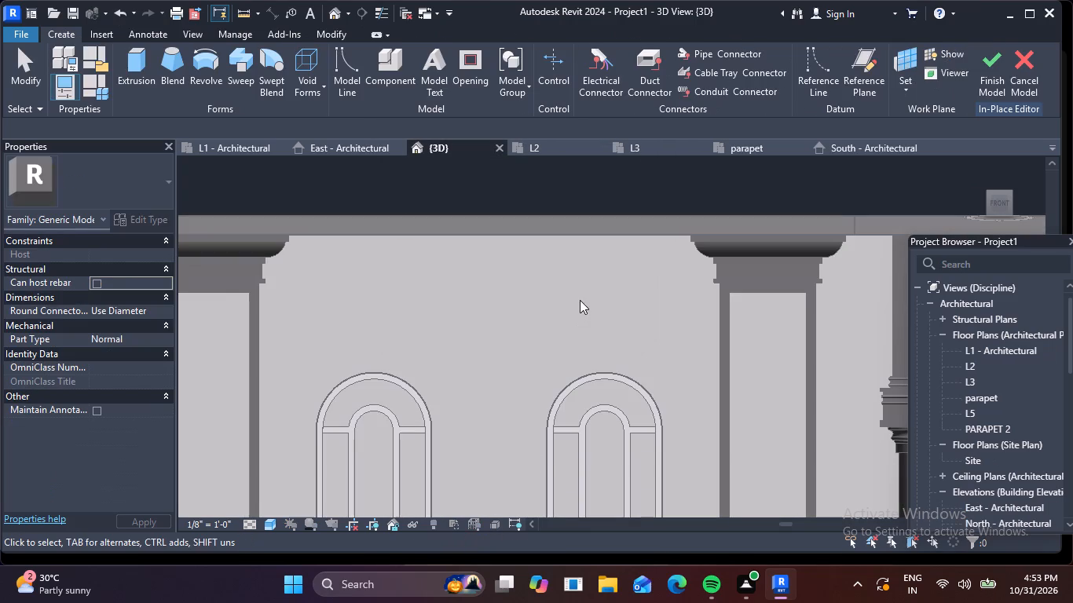
scroll(564, 295, "down", 2)
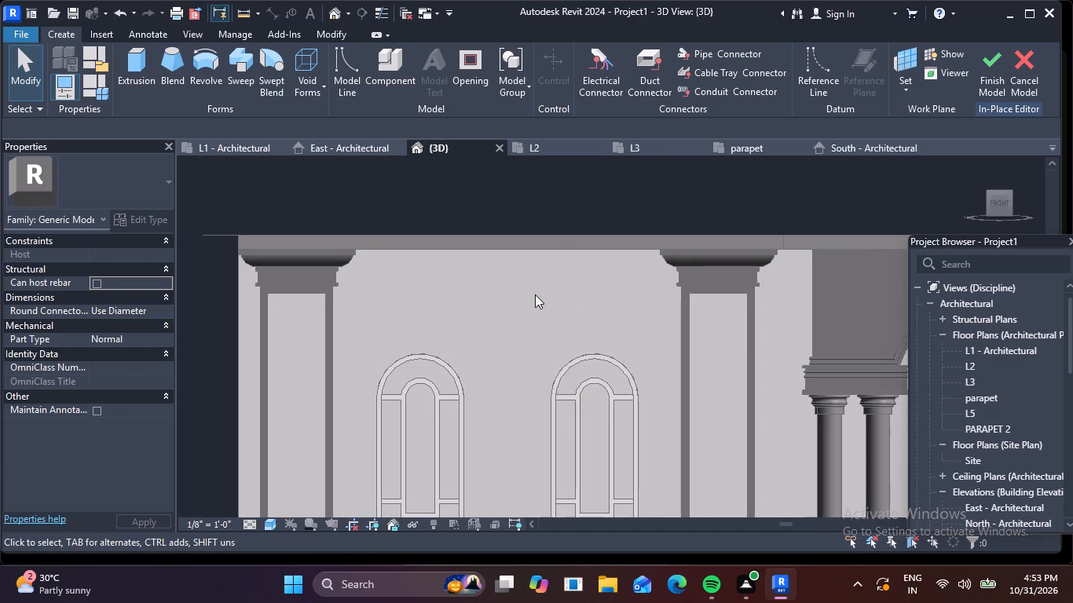
Start a solid extrusion and pick the front face of the 9" wall around the arched windows as its work plane.
scroll(535, 294, "up", 2)
middle_click_drag(538, 293, 567, 306)
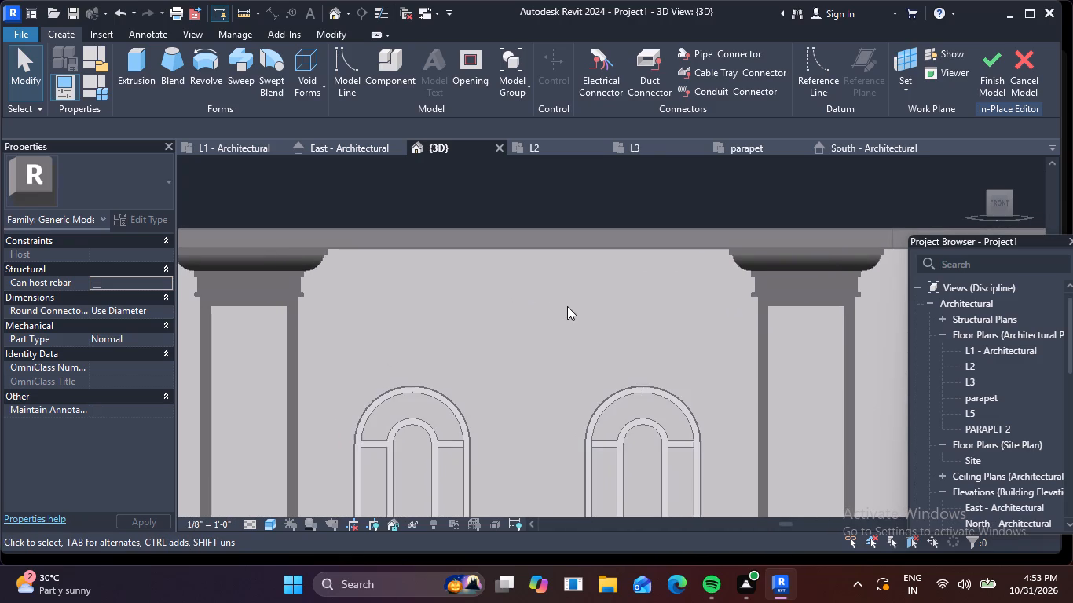
left_click(133, 63)
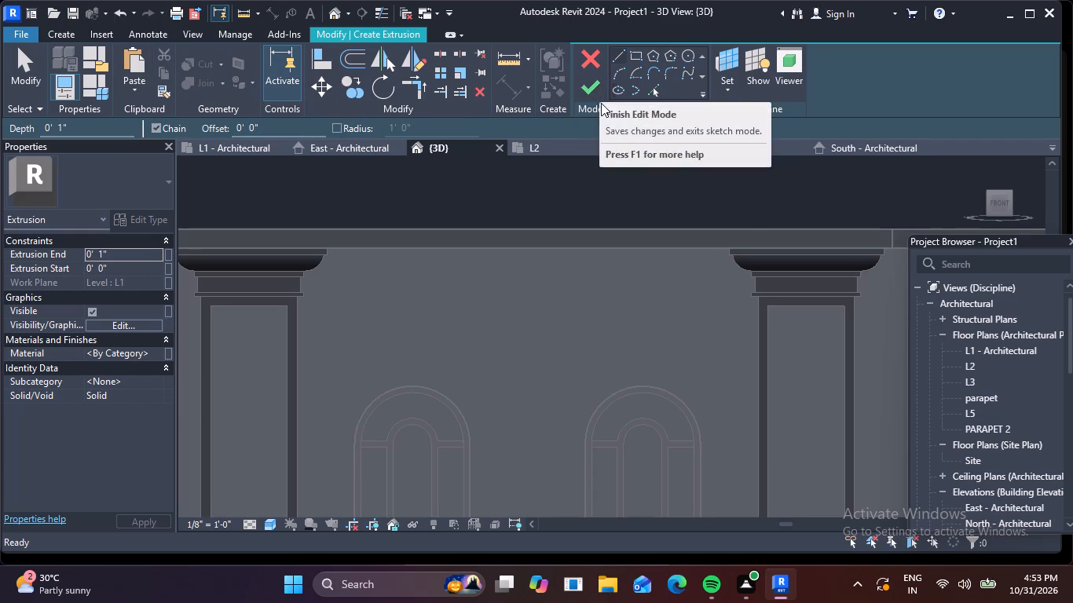
left_click(725, 64)
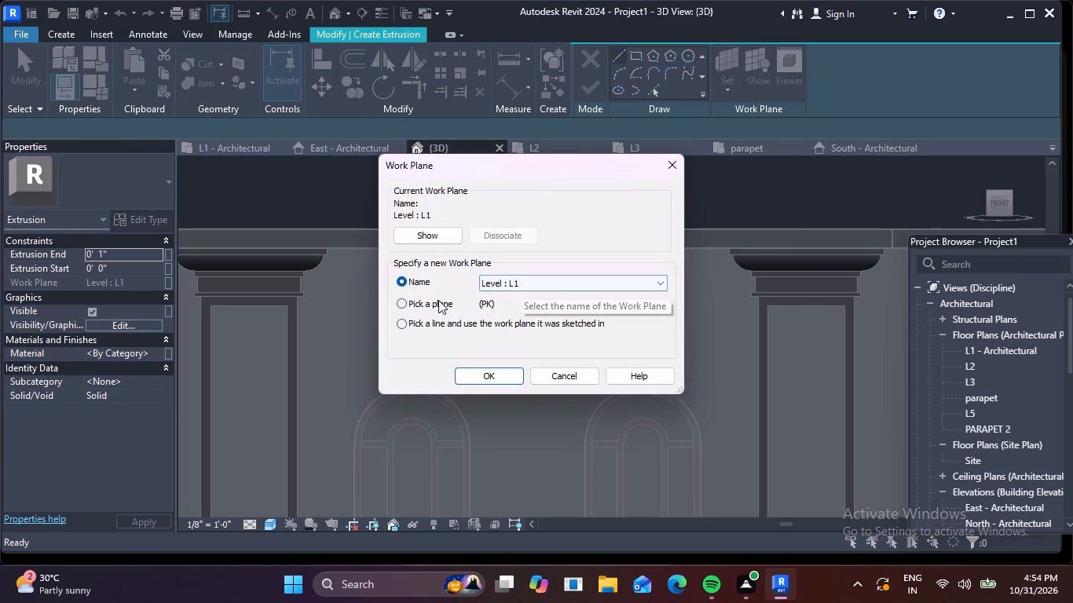
left_click(396, 303)
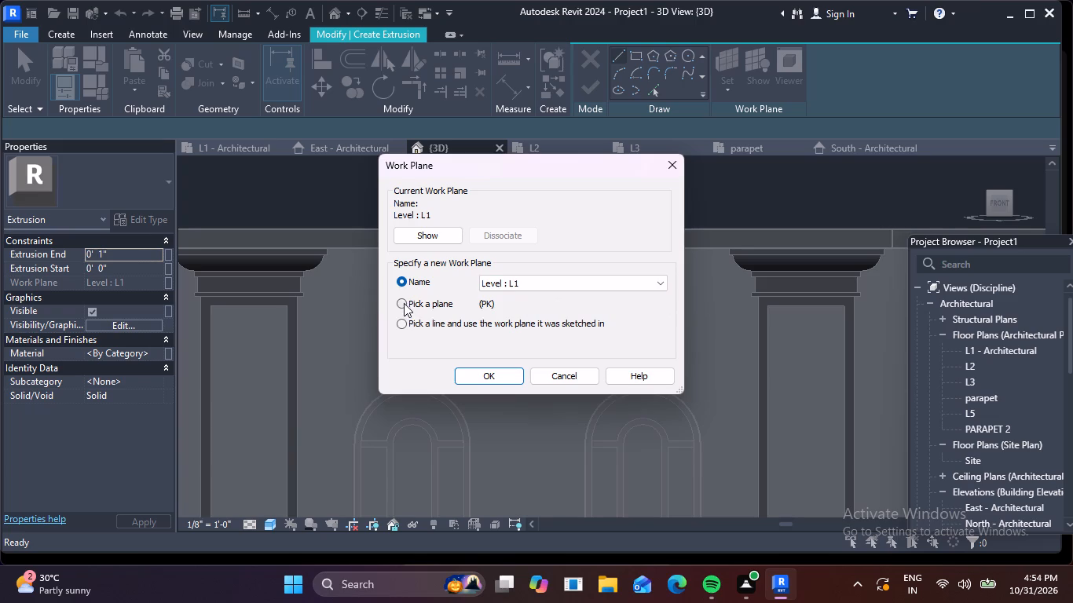
left_click(404, 303)
left_click(498, 378)
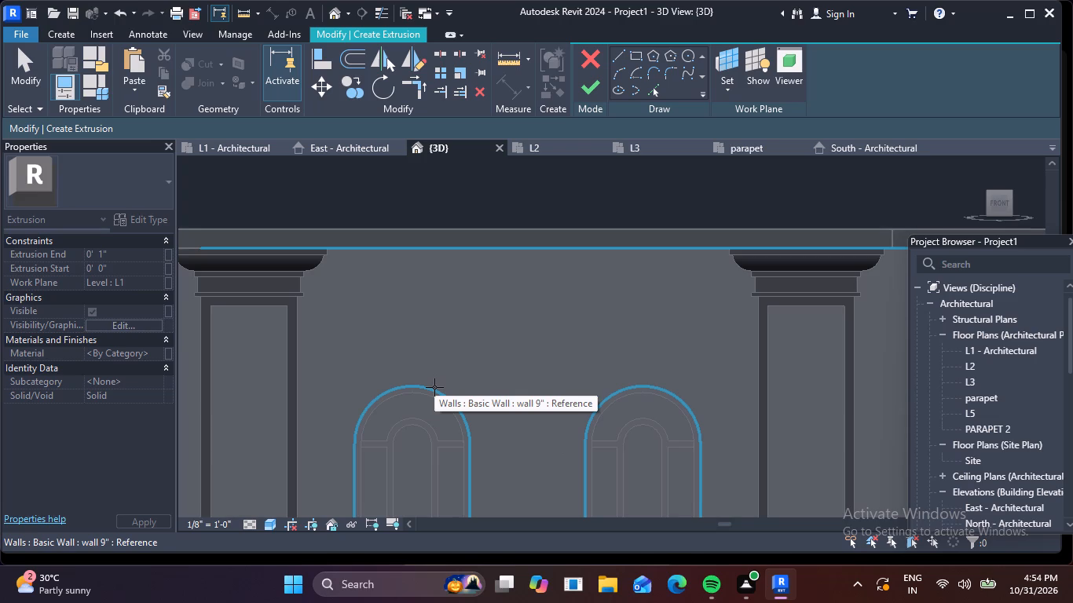
left_click(434, 387)
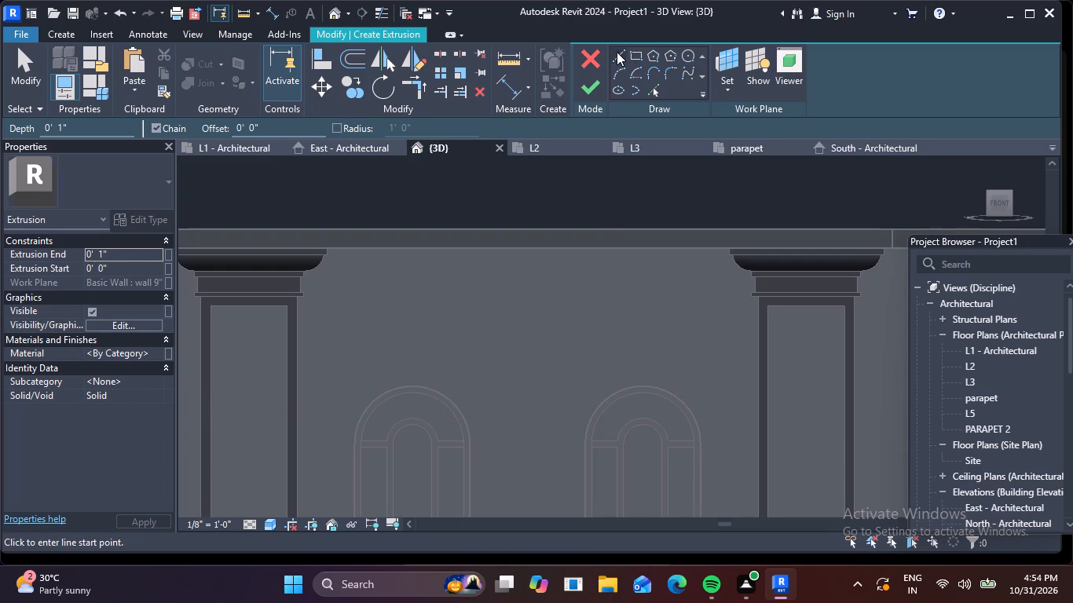
Sketch a horizontal line about 10'-6" long between the two column capitals under the top band, continuing vertically down beside the right column's capital.
left_click(617, 53)
left_click(325, 246)
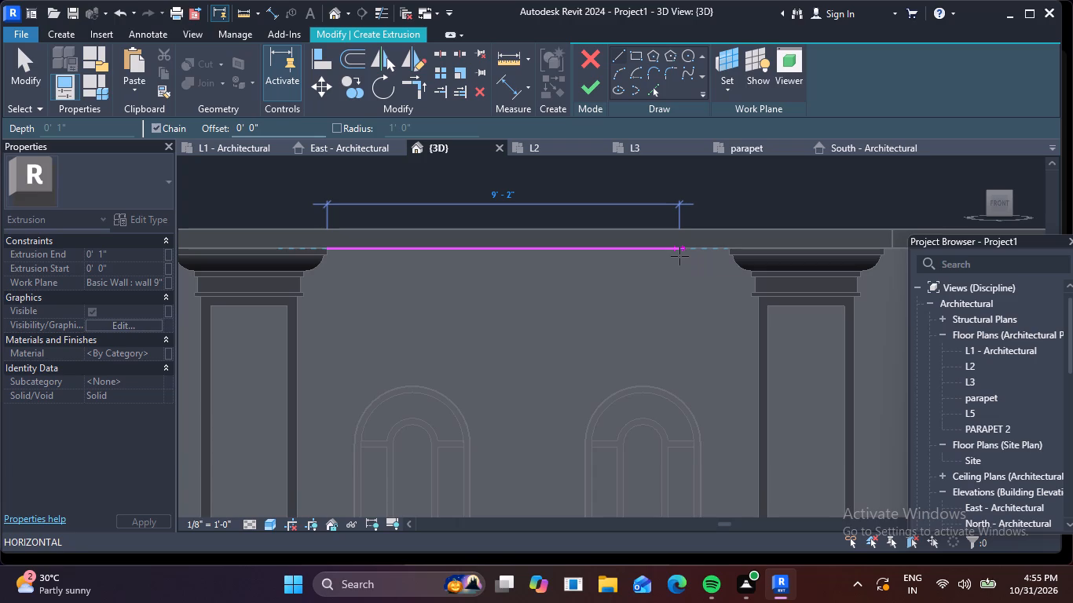
left_click(726, 247)
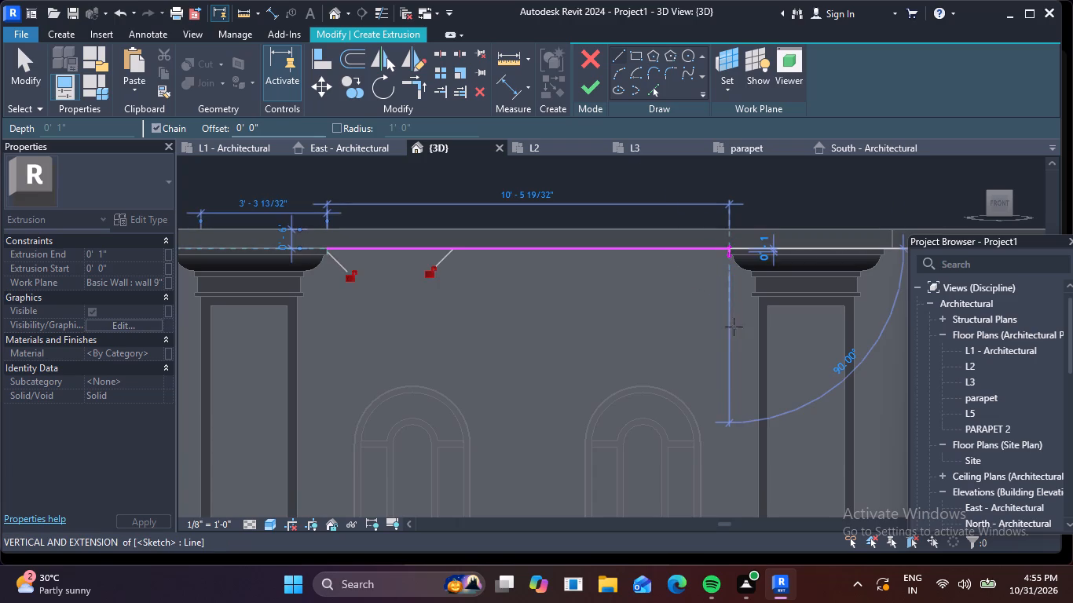
left_click(730, 390)
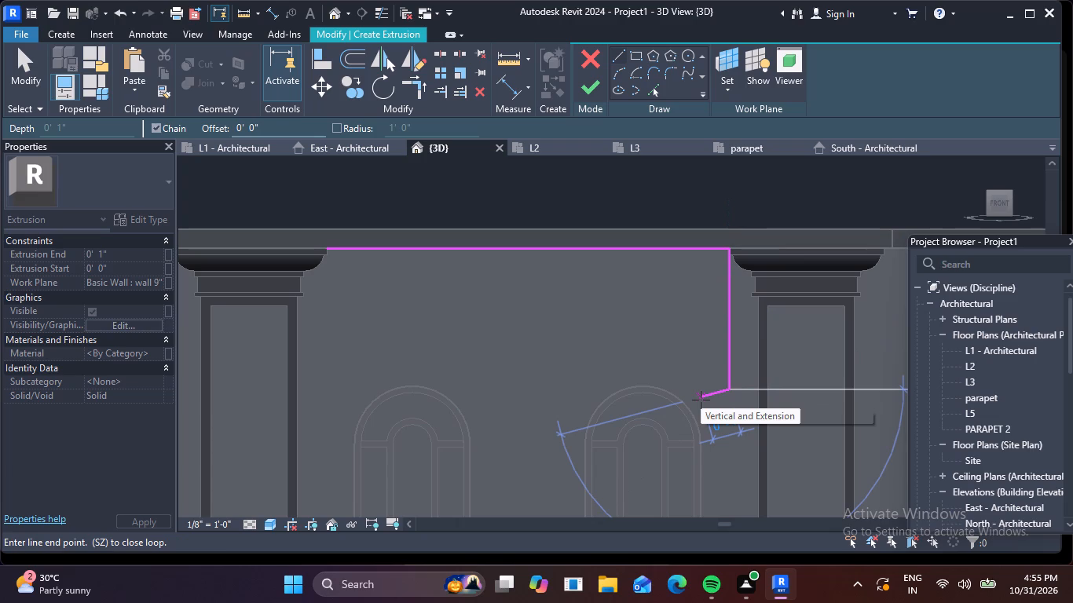
key("Escape")
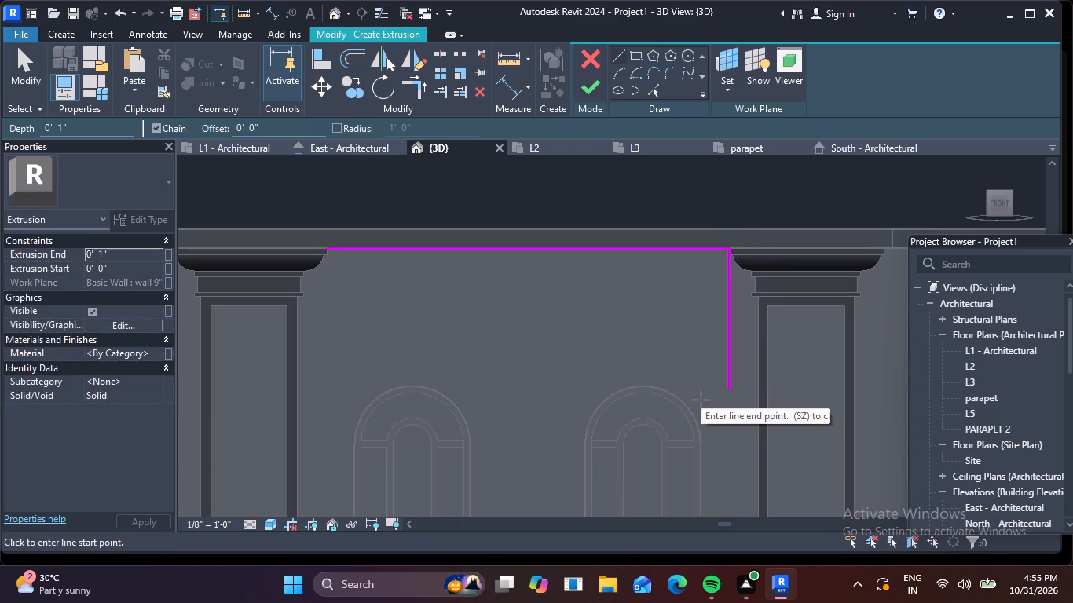
key("Escape")
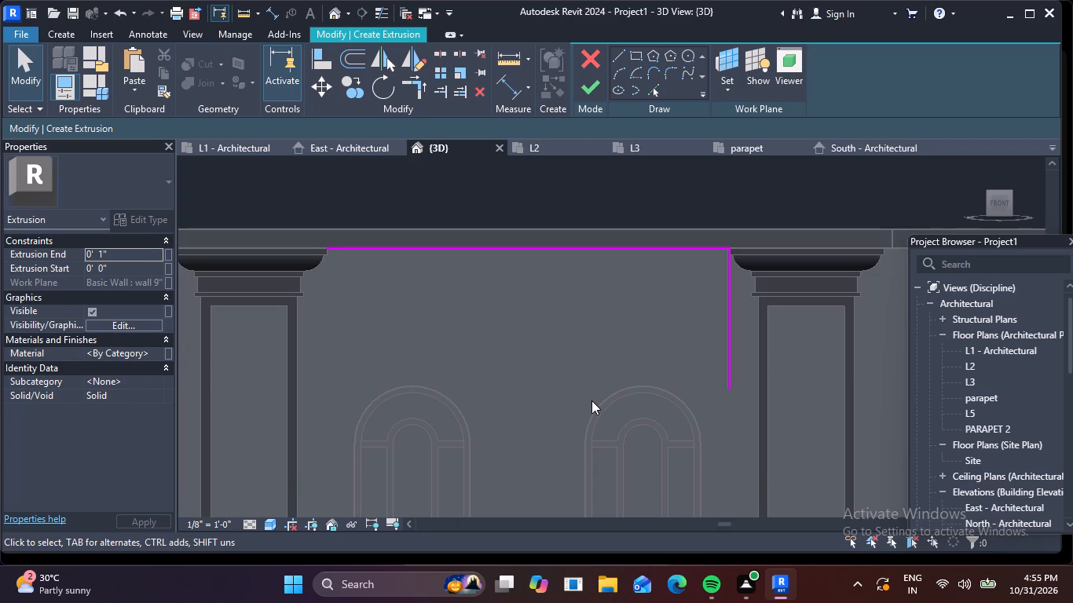
Add the outer arch edges of both windows to the extrusion sketch with Pick Lines.
left_click(648, 93)
left_click(651, 88)
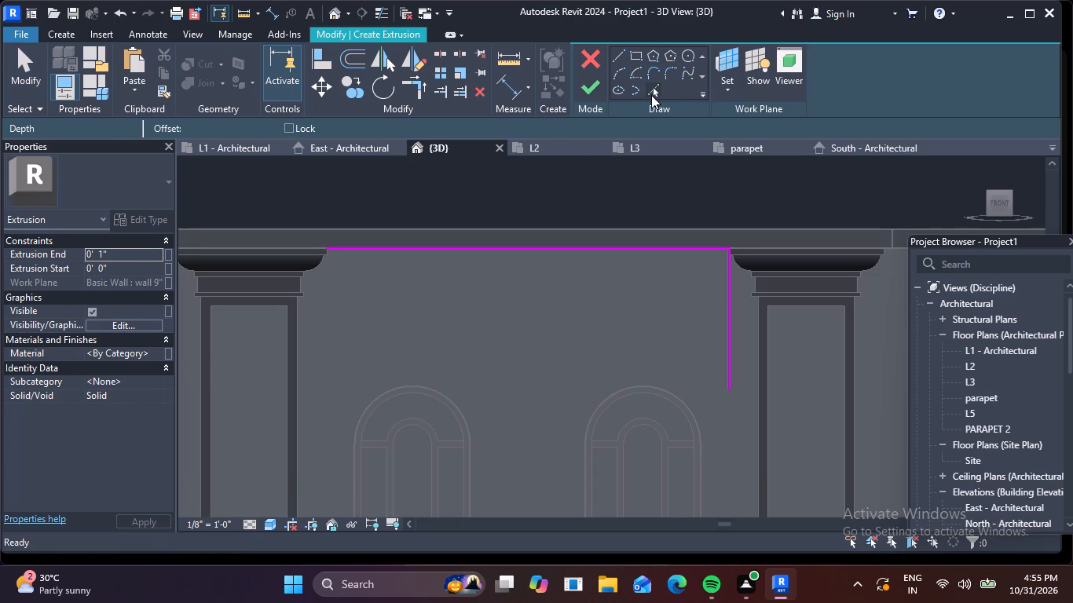
left_click(650, 386)
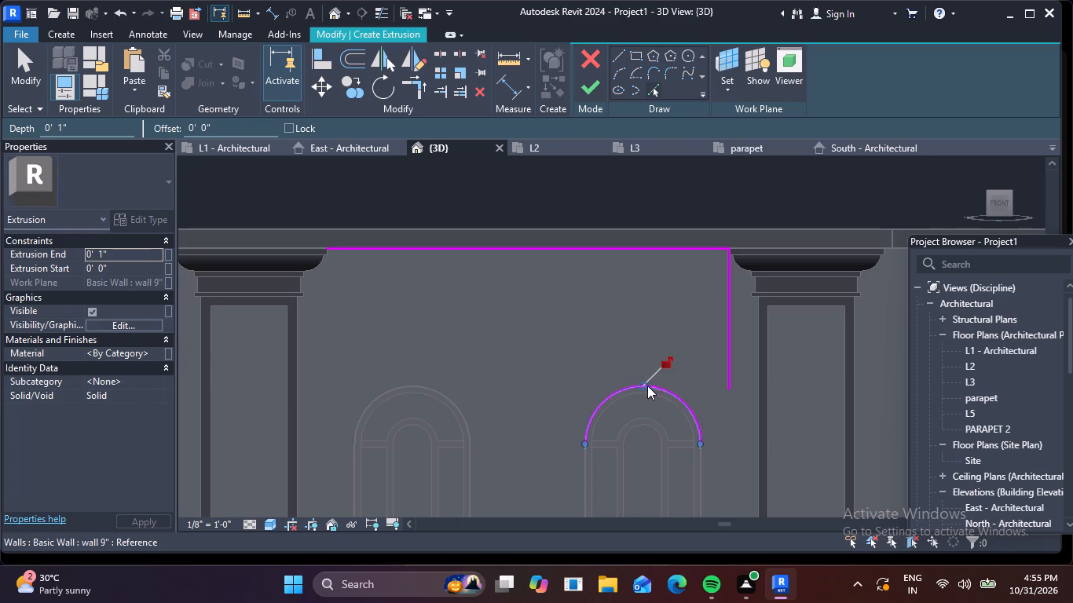
left_click(421, 384)
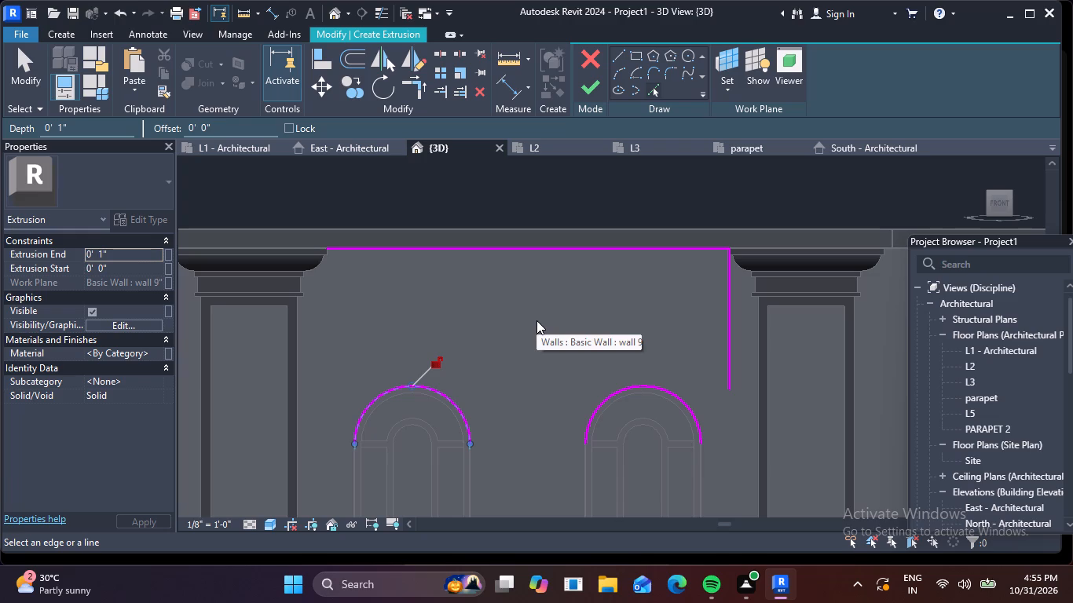
Sketch a short horizontal line outward from the right arch's outer end and join it to the vertical line with Trim/Extend to Corner.
scroll(584, 330, "down", 5)
middle_click_drag(571, 354, 539, 313)
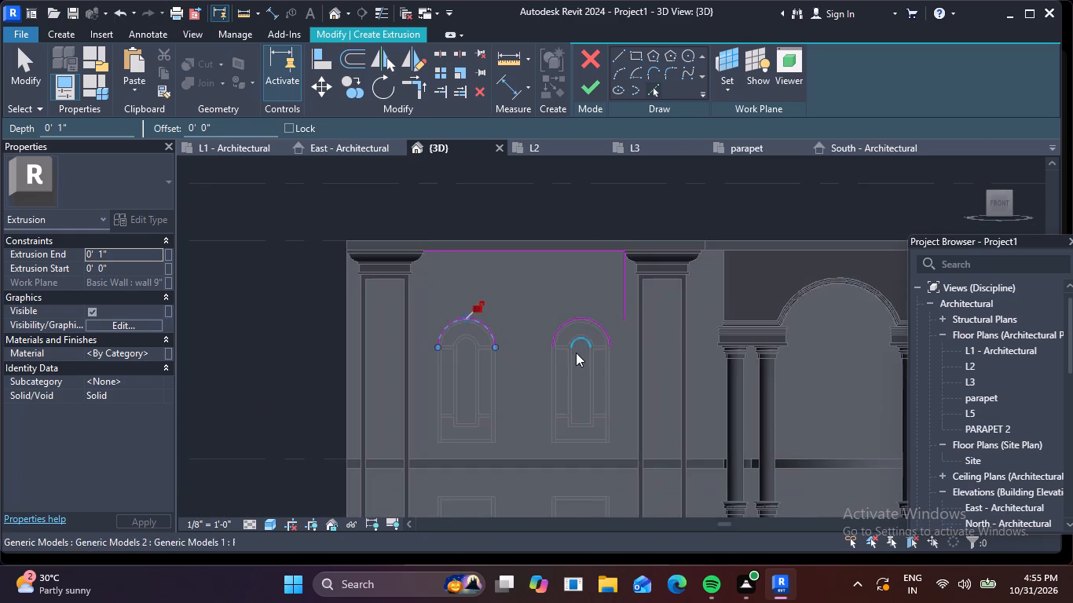
scroll(576, 355, "up", 4)
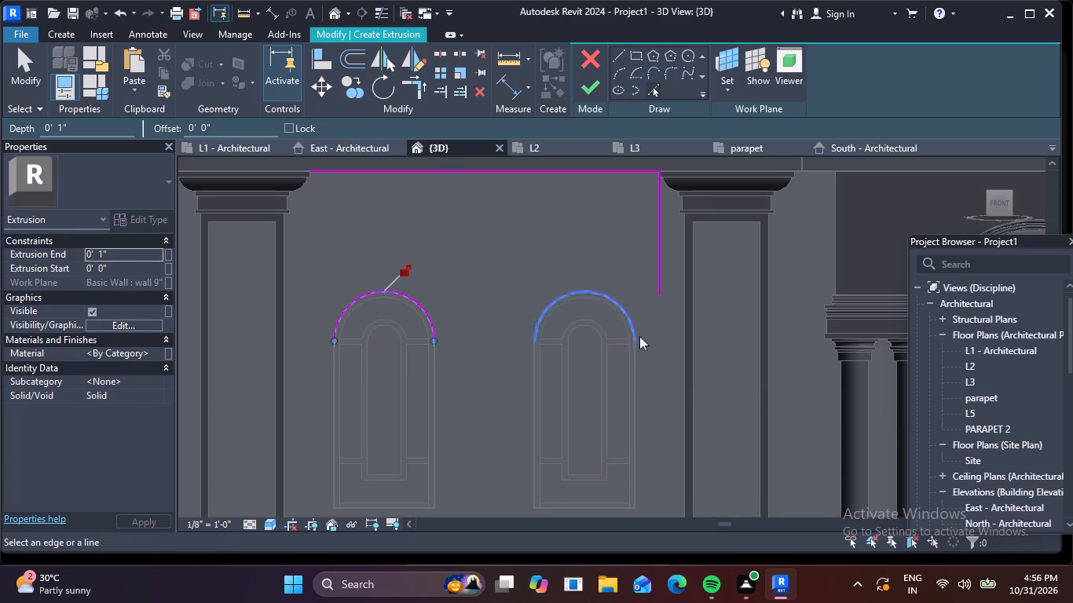
scroll(637, 324, "up", 3)
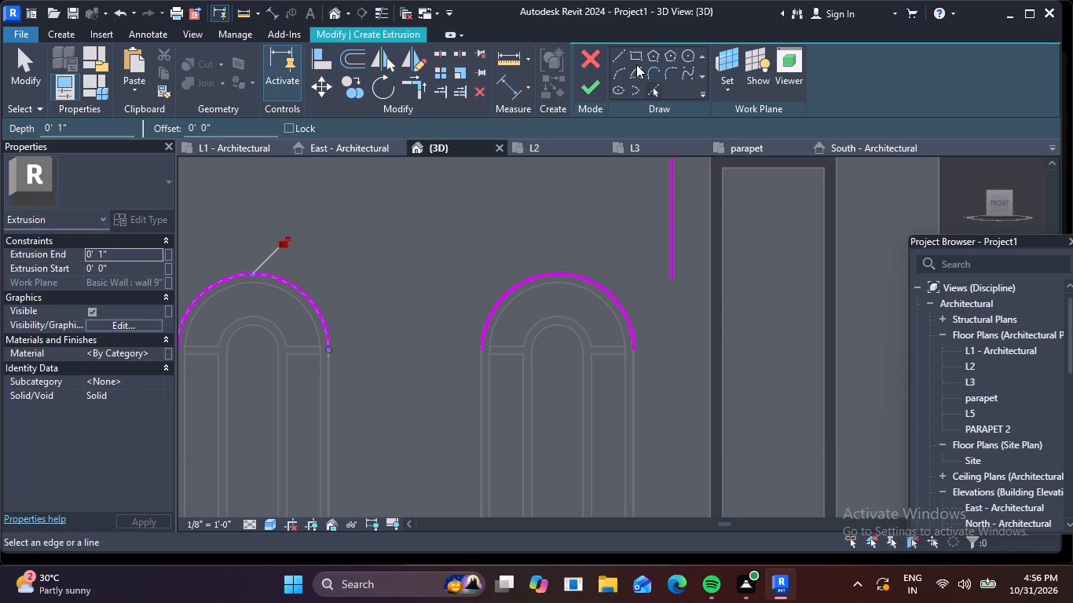
left_click(617, 54)
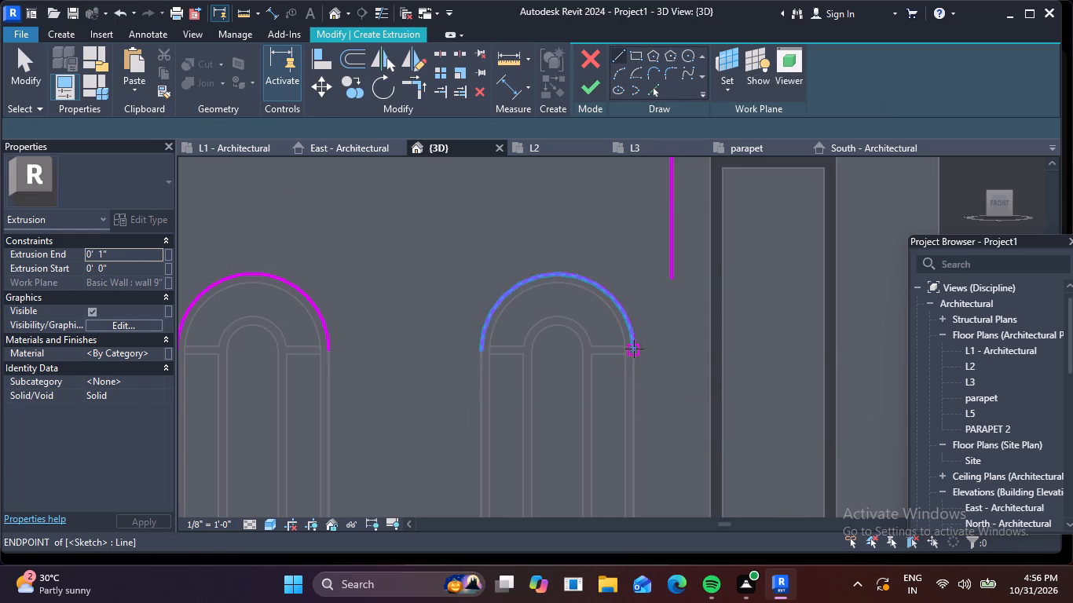
left_click(635, 348)
left_click(662, 348)
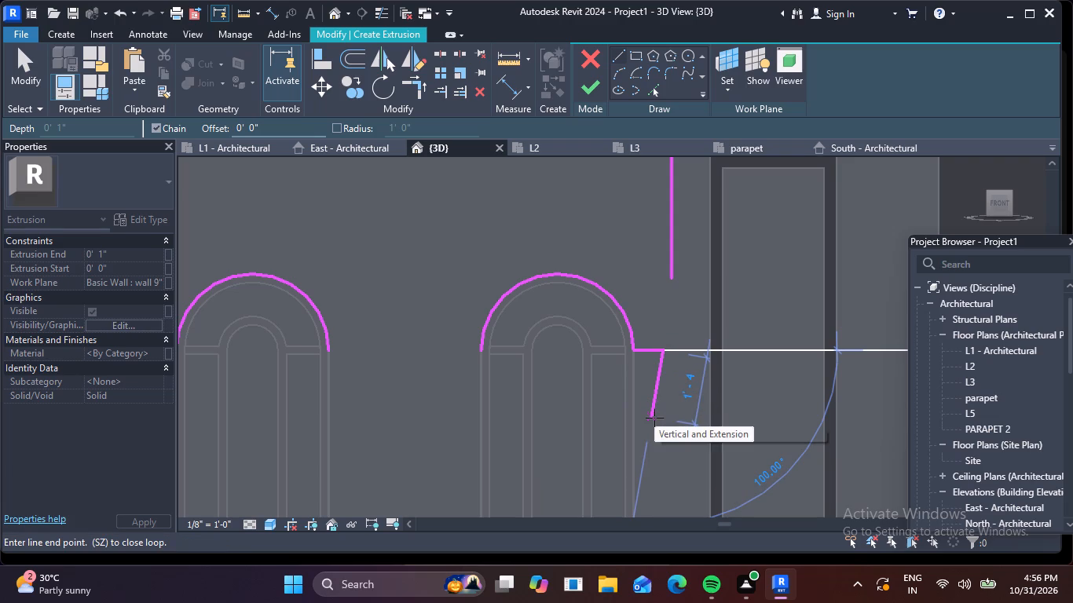
key("Escape")
key("Escape")
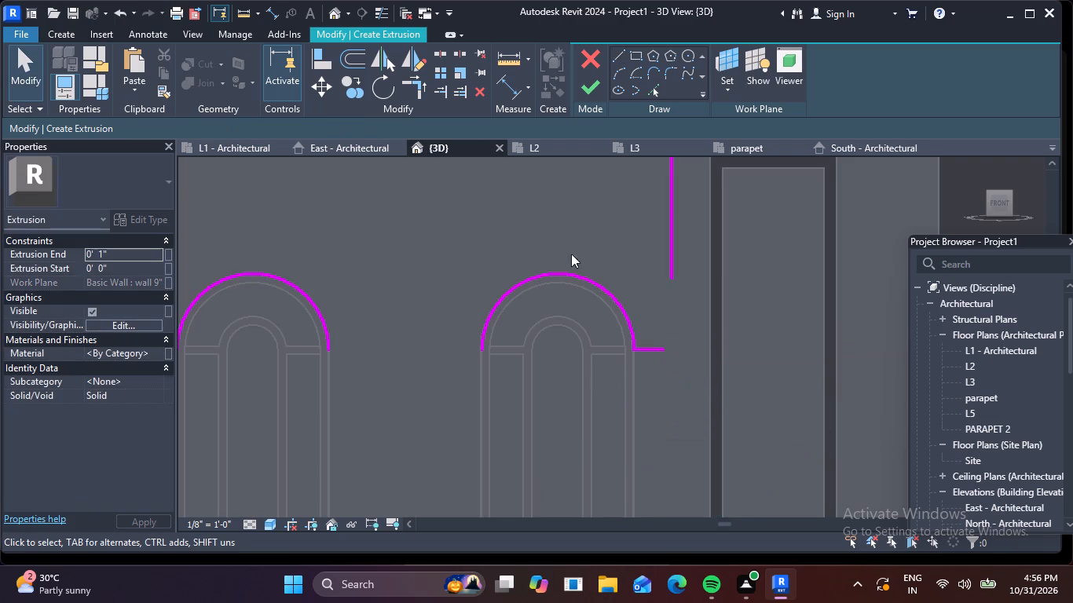
left_click(412, 87)
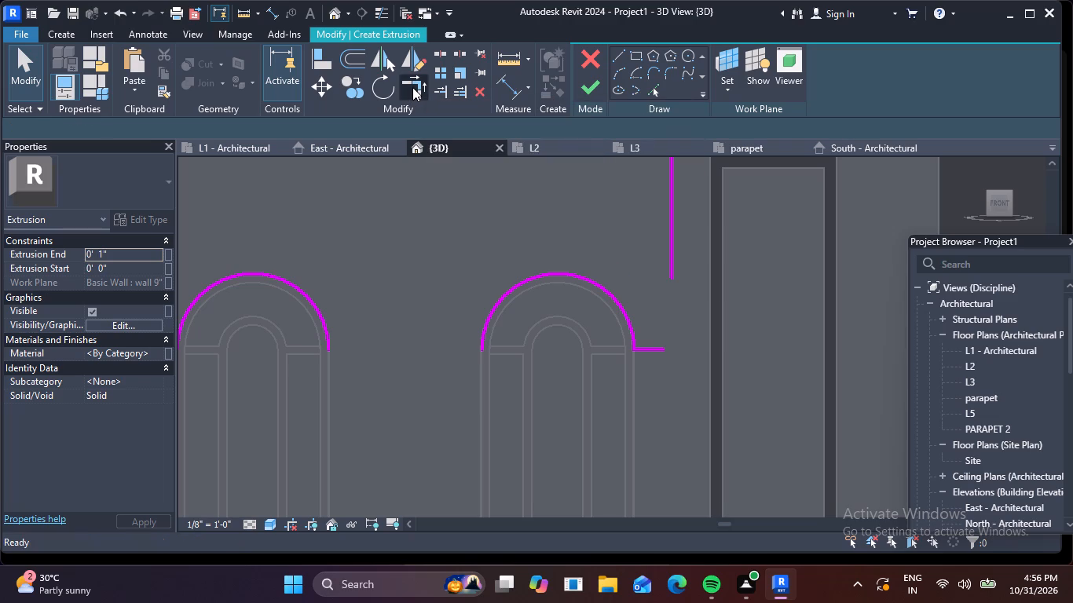
left_click(650, 344)
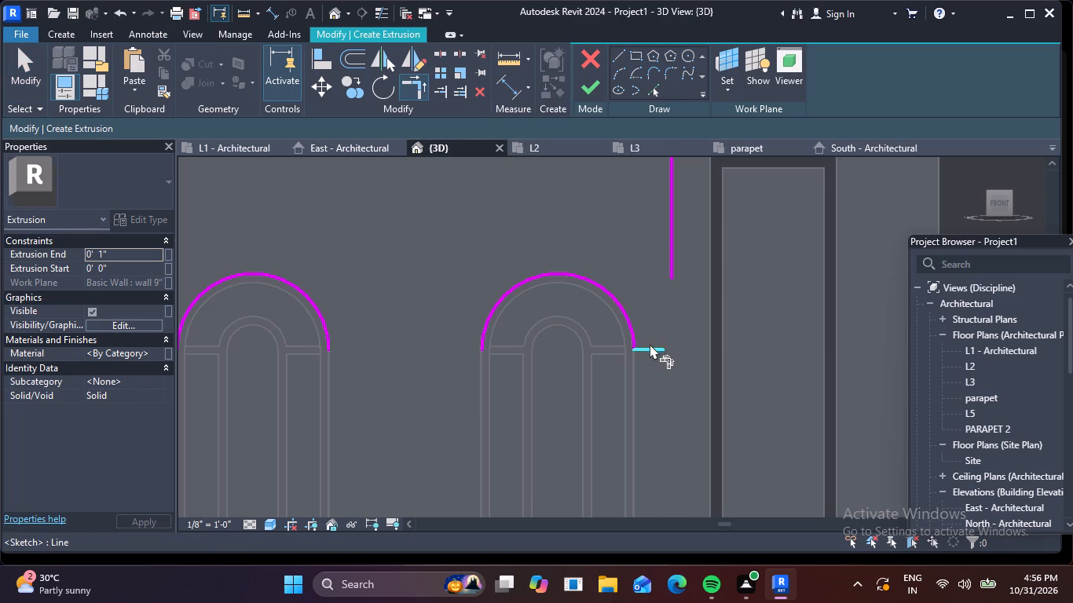
left_click(673, 259)
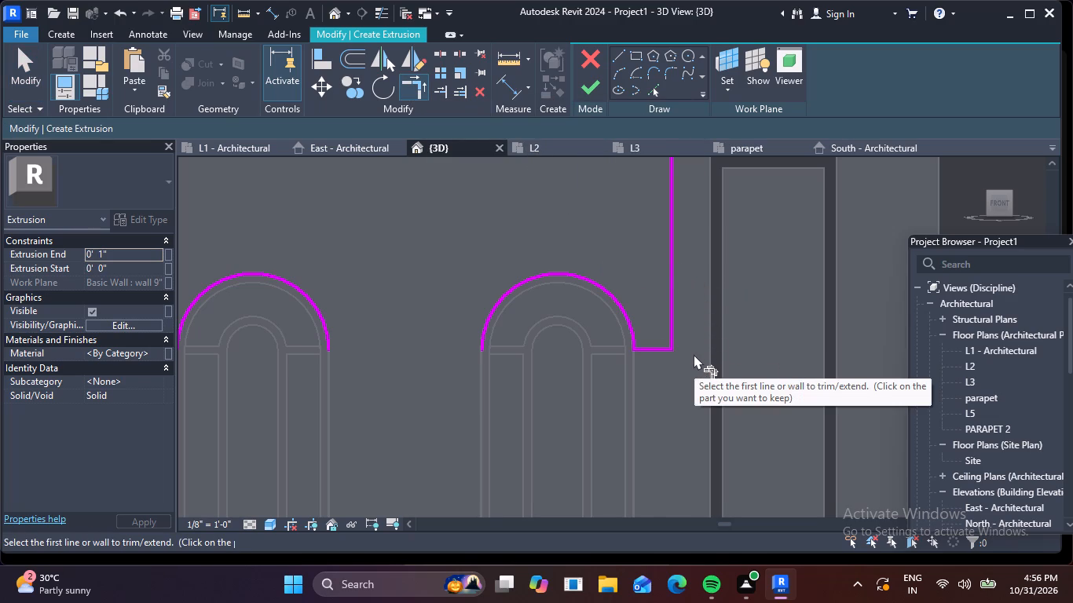
left_click(694, 354)
key("Escape")
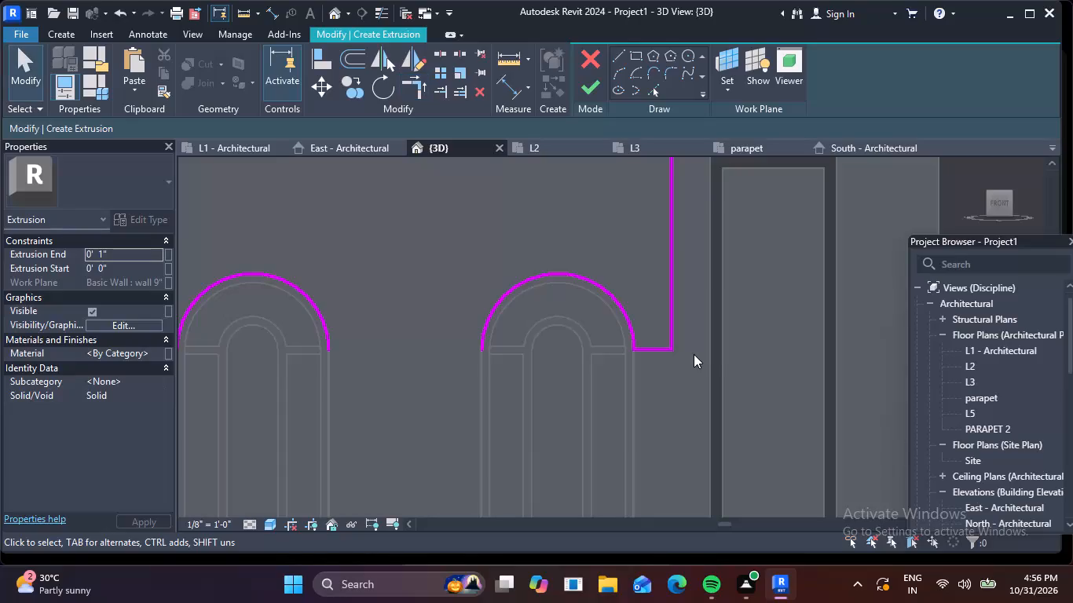
Mirror a copy of the vertical line and short horizontal line to the left arch, about a vertical axis drawn from the top line's midpoint.
scroll(727, 309, "down", 2)
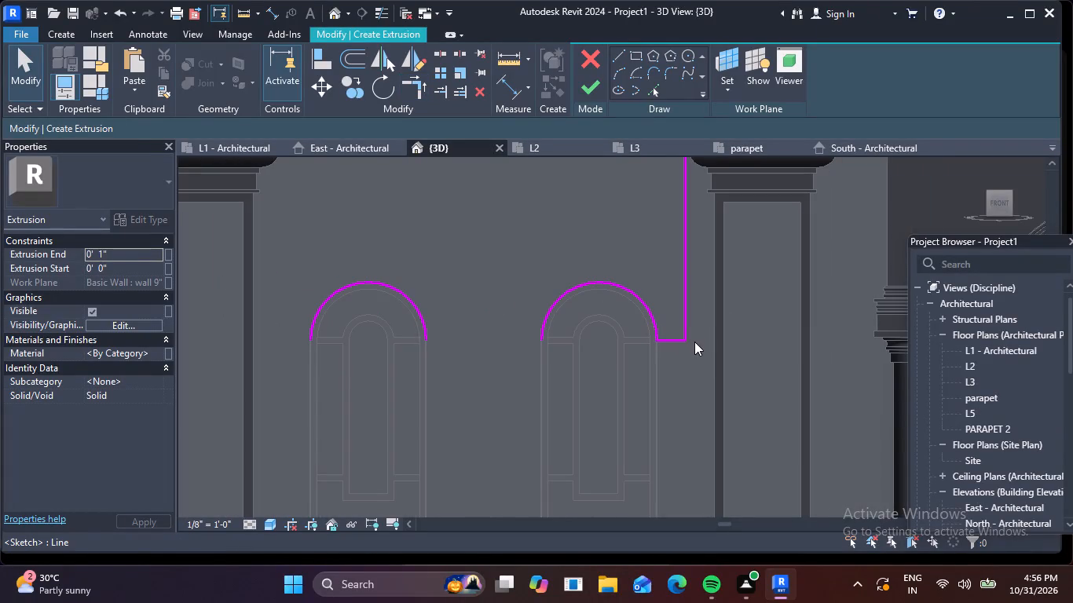
left_click(694, 344)
left_click(690, 327)
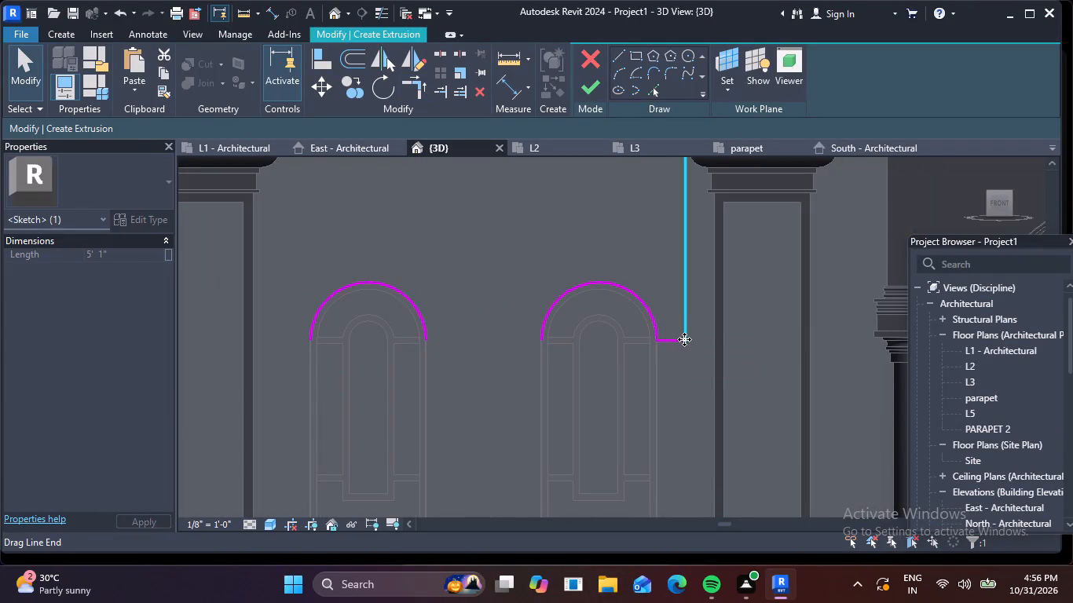
left_click(672, 341, "ctrl")
scroll(672, 341, "down", 4)
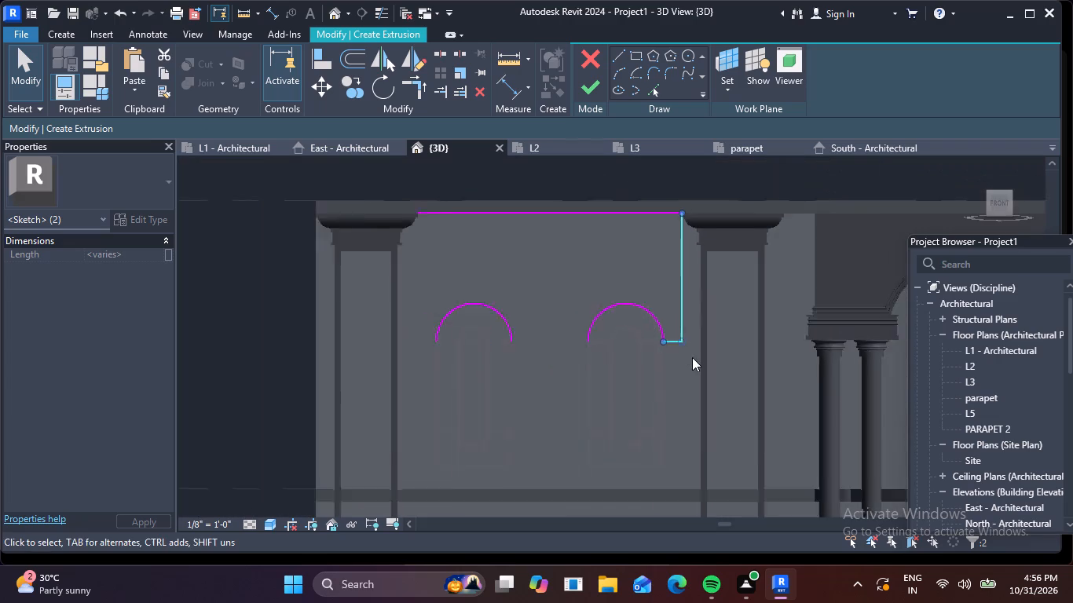
middle_click_drag(693, 358, 701, 386)
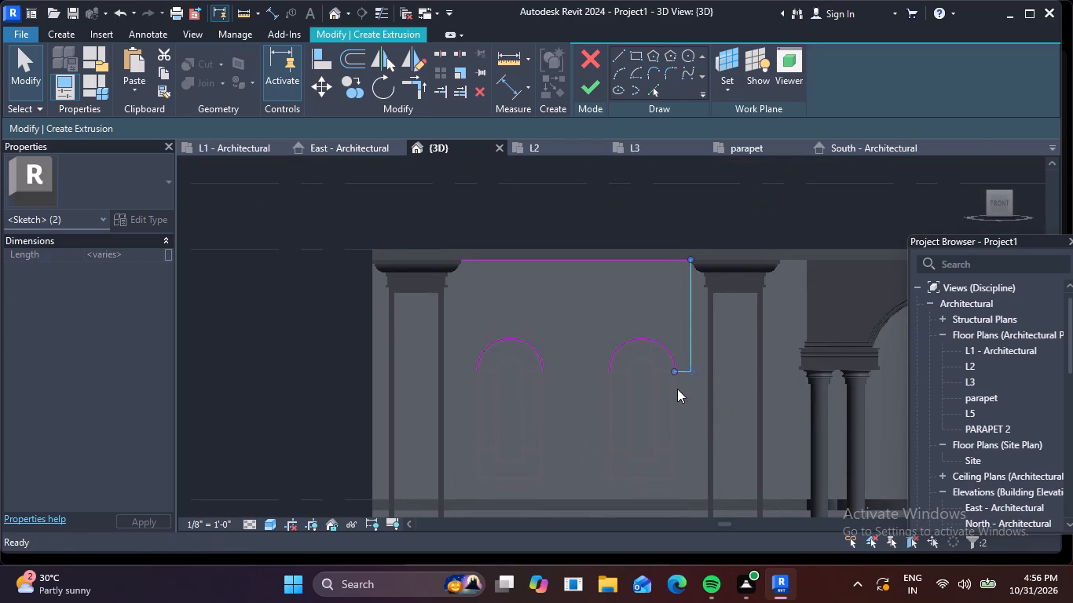
left_click(419, 62)
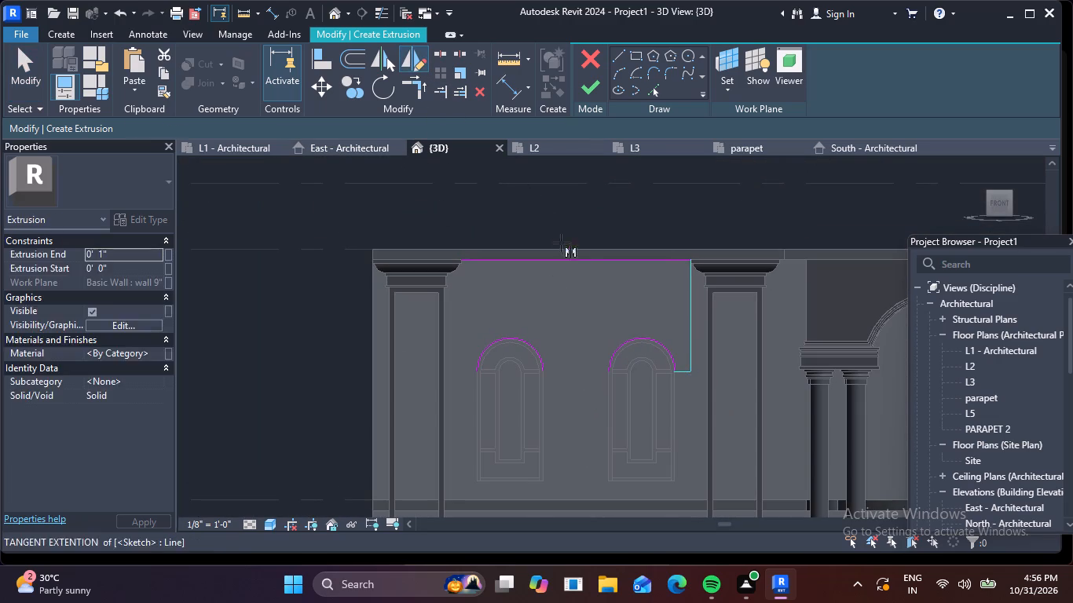
left_click(573, 260)
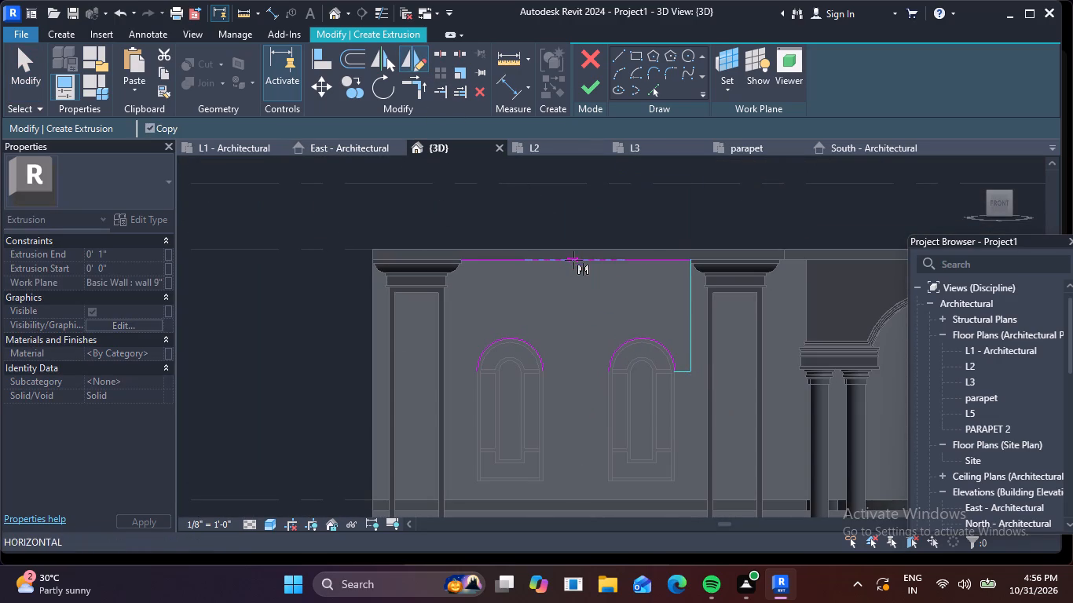
left_click(578, 382)
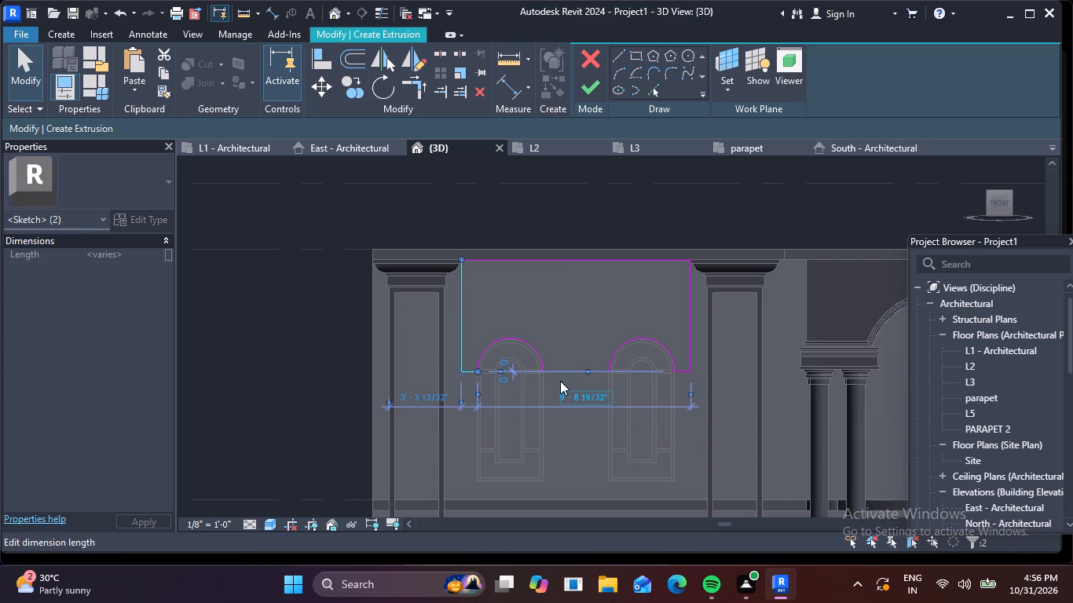
left_click(574, 342)
key("Escape")
key("Escape")
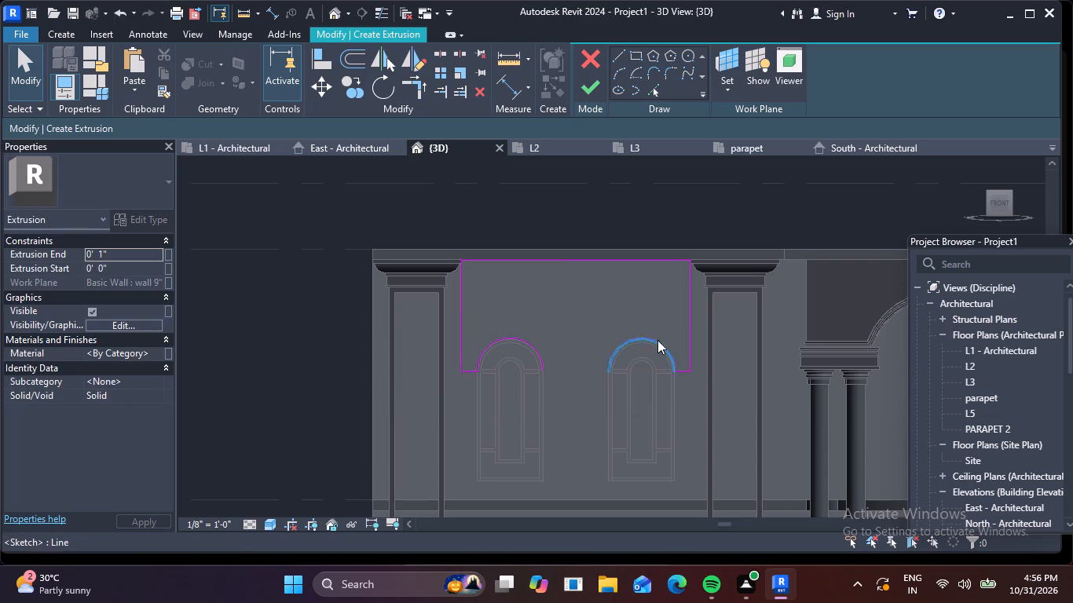
Draw a horizontal line about 3'-0" long joining the inner ends of the two window arches in the extrusion sketch.
scroll(490, 368, "up", 5)
scroll(645, 360, "up", 2)
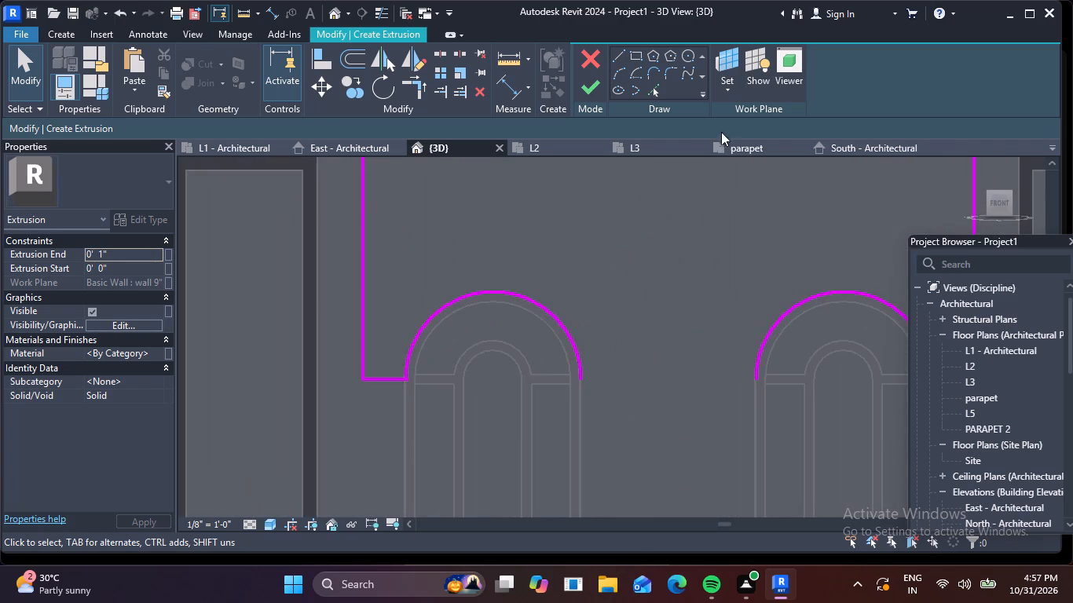
left_click(618, 53)
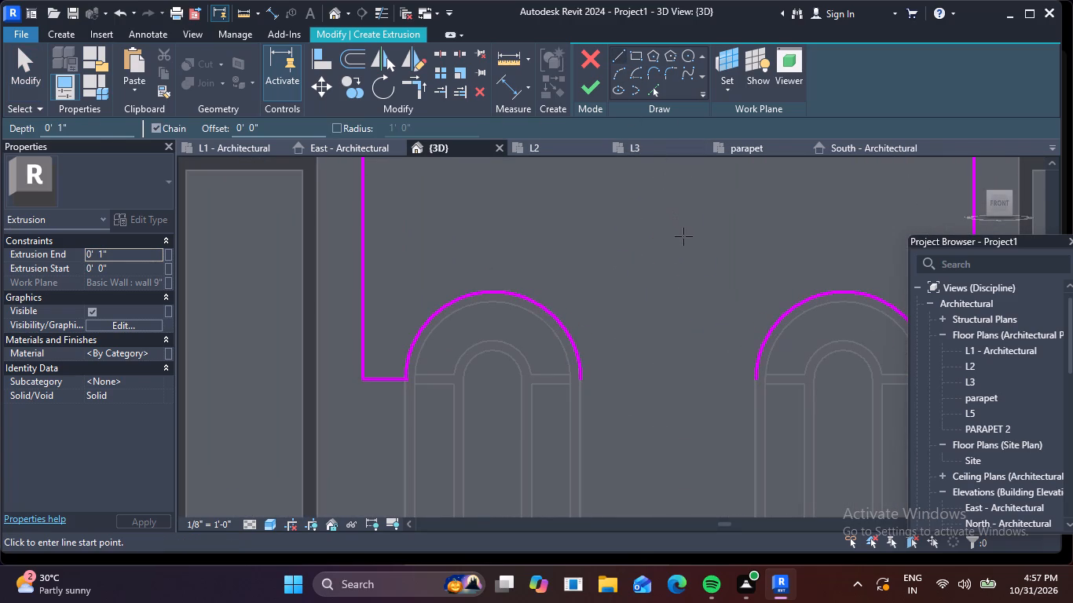
scroll(657, 338, "up", 2)
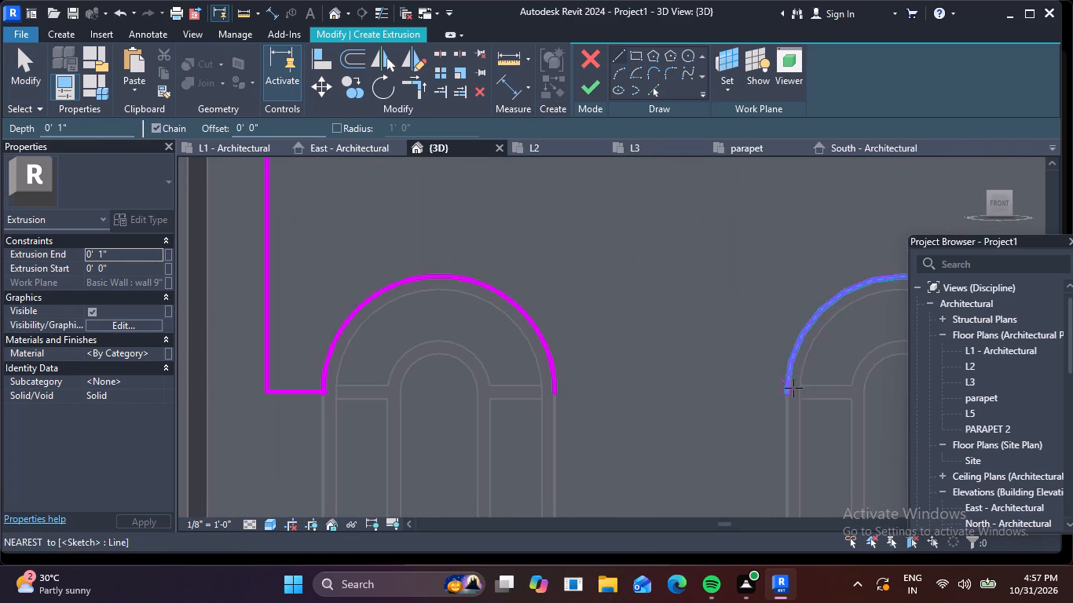
left_click(789, 393)
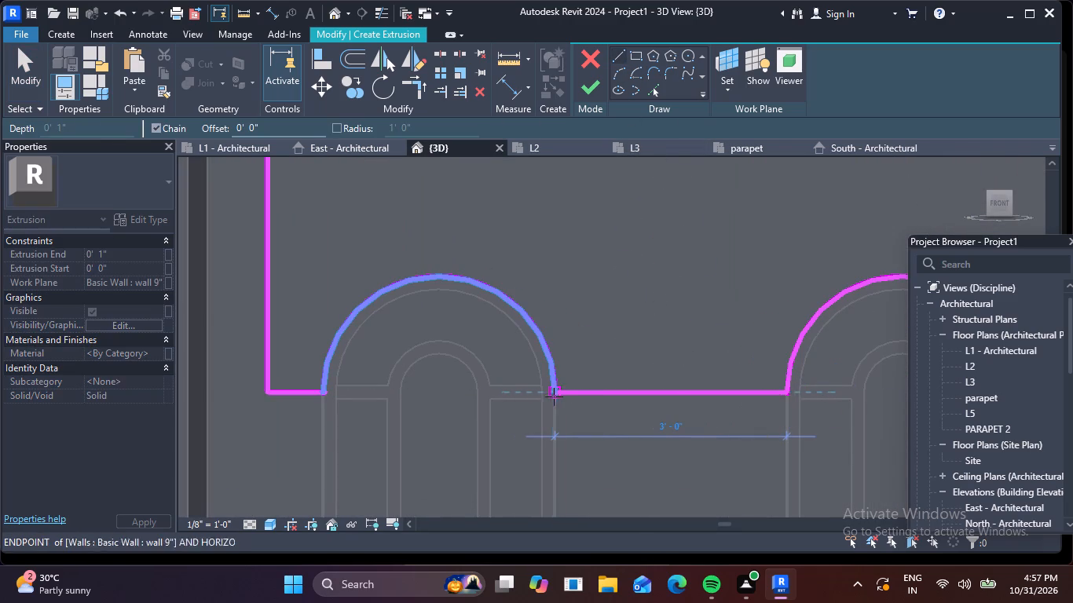
left_click(552, 394)
key("Escape")
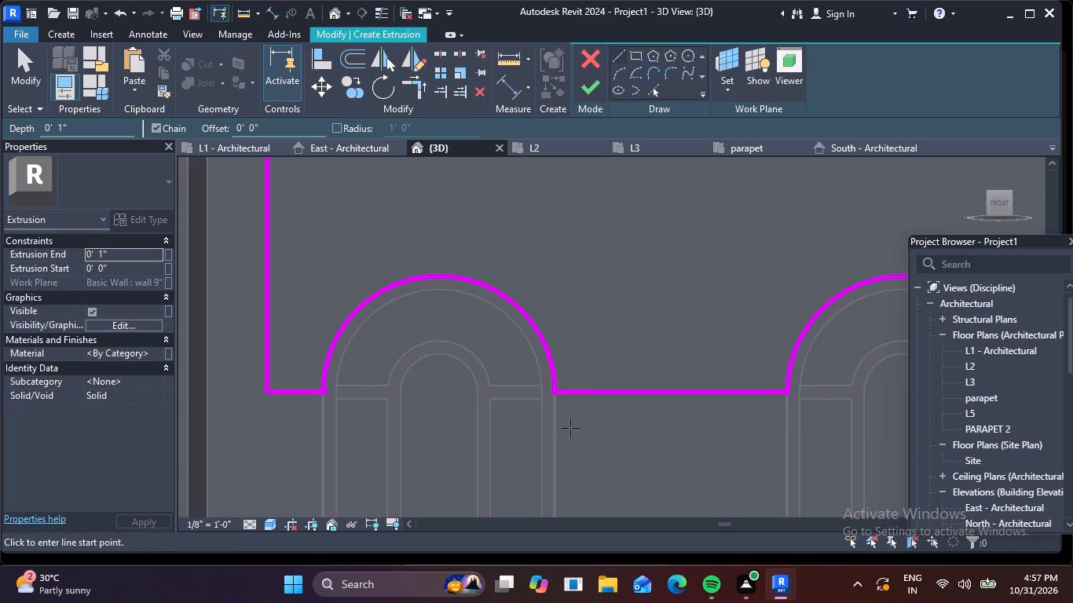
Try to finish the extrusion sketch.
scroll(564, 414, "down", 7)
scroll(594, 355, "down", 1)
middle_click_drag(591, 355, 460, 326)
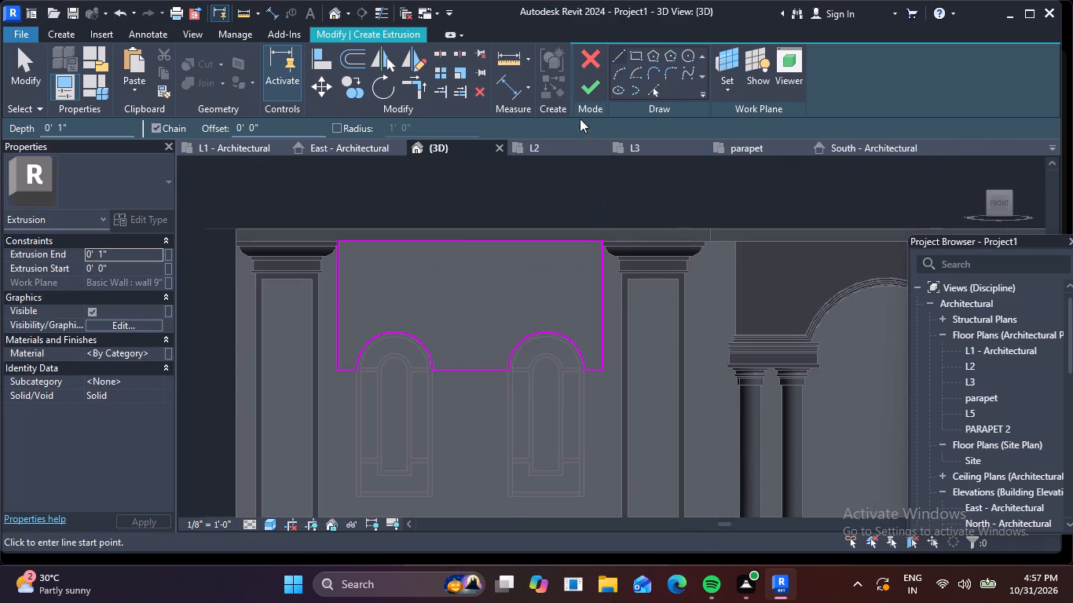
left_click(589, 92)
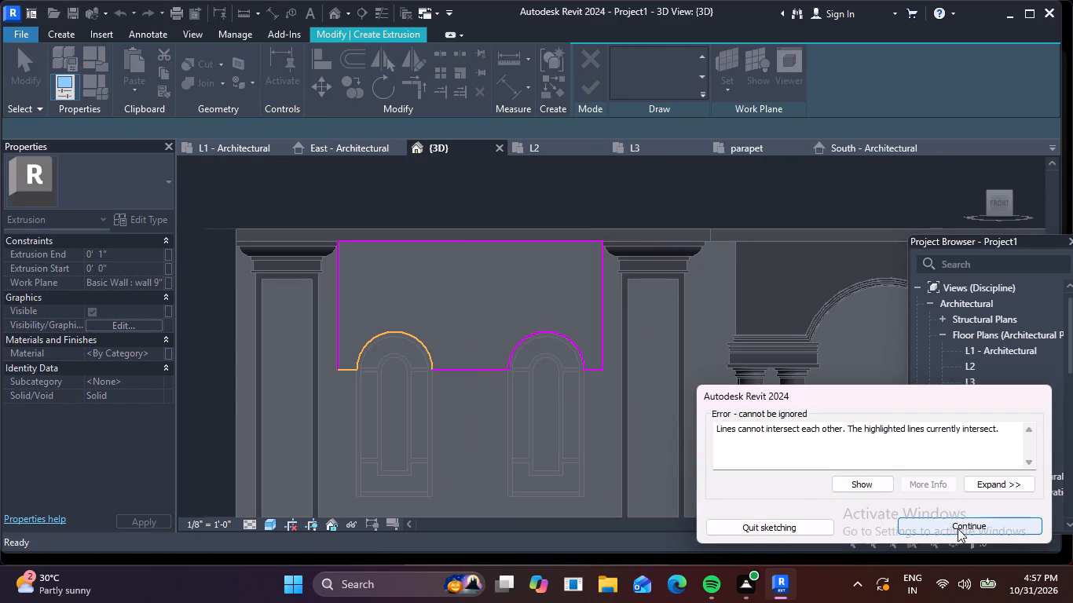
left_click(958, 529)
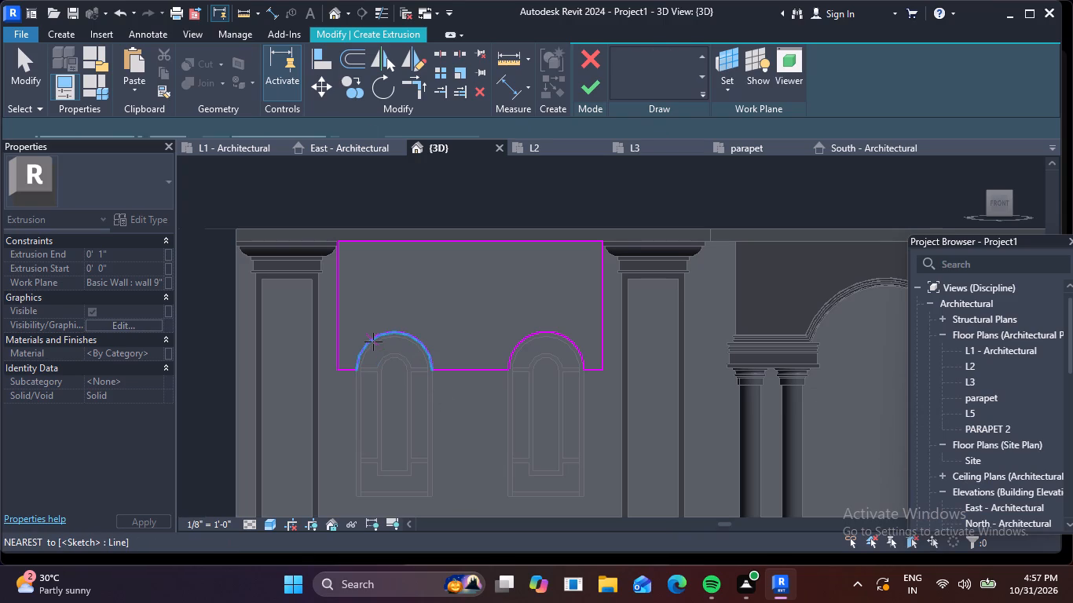
Join both ends of the left arch to their adjoining horizontal lines with Trim/Extend to Corner.
scroll(346, 364, "up", 13)
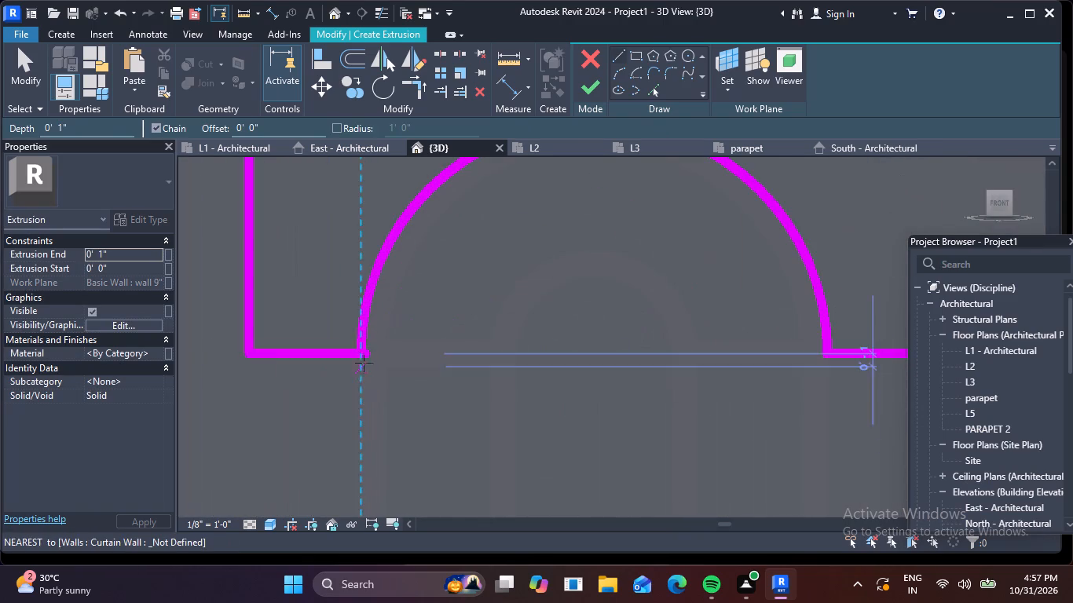
scroll(368, 360, "up", 7)
key("t")
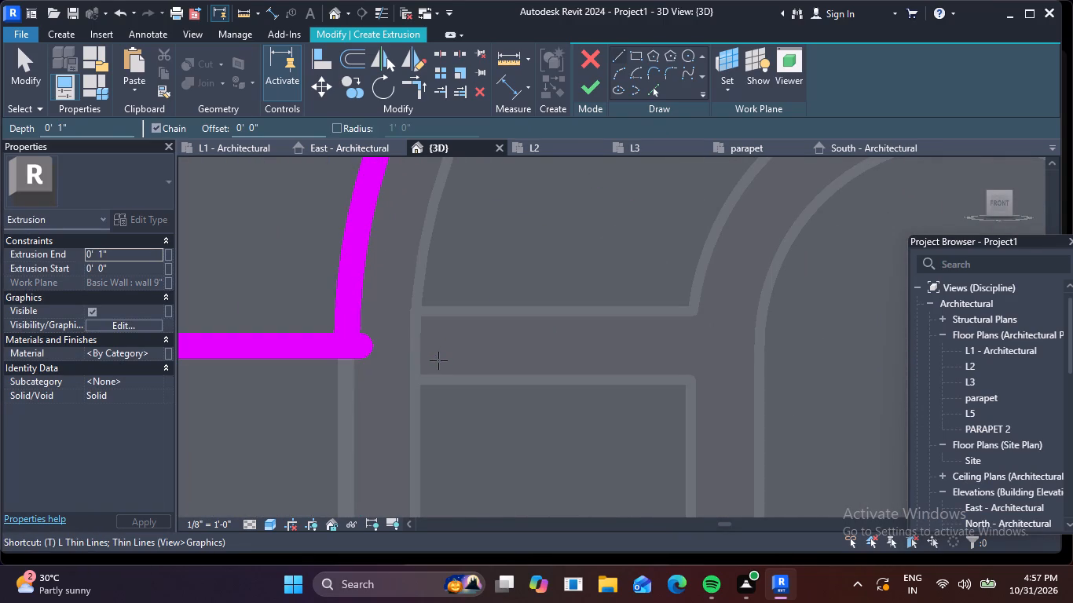
key("Escape")
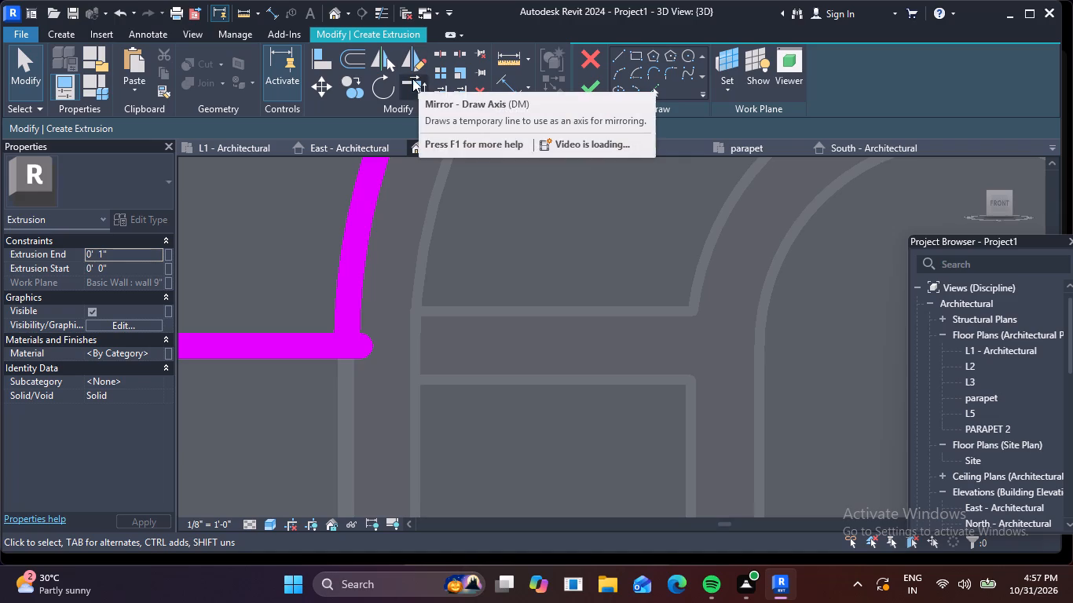
left_click(412, 84)
left_click(347, 299)
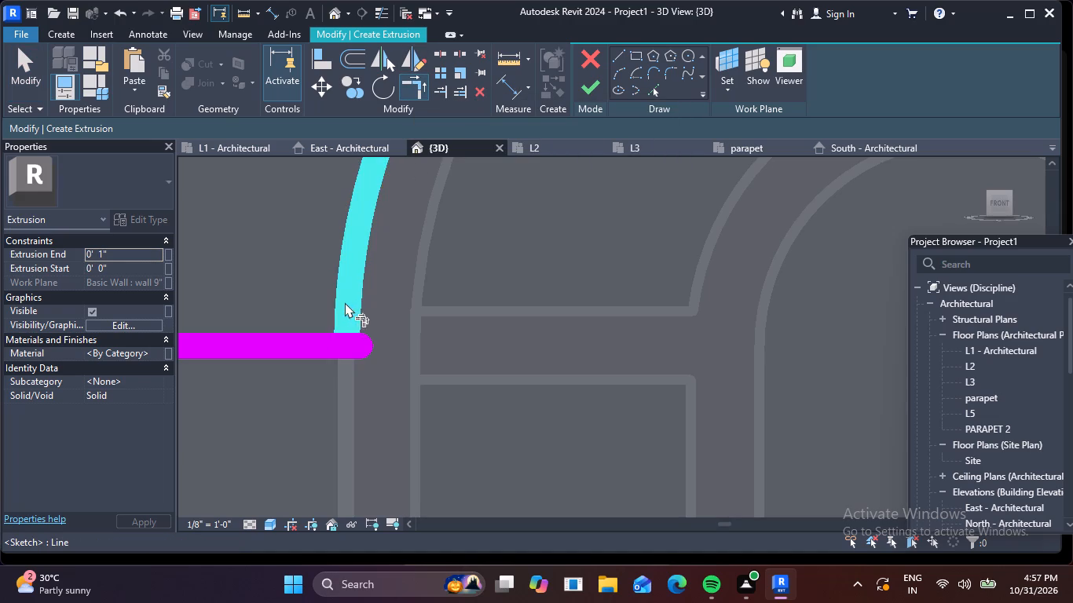
left_click(290, 343)
scroll(299, 349, "down", 7)
scroll(368, 361, "down", 3)
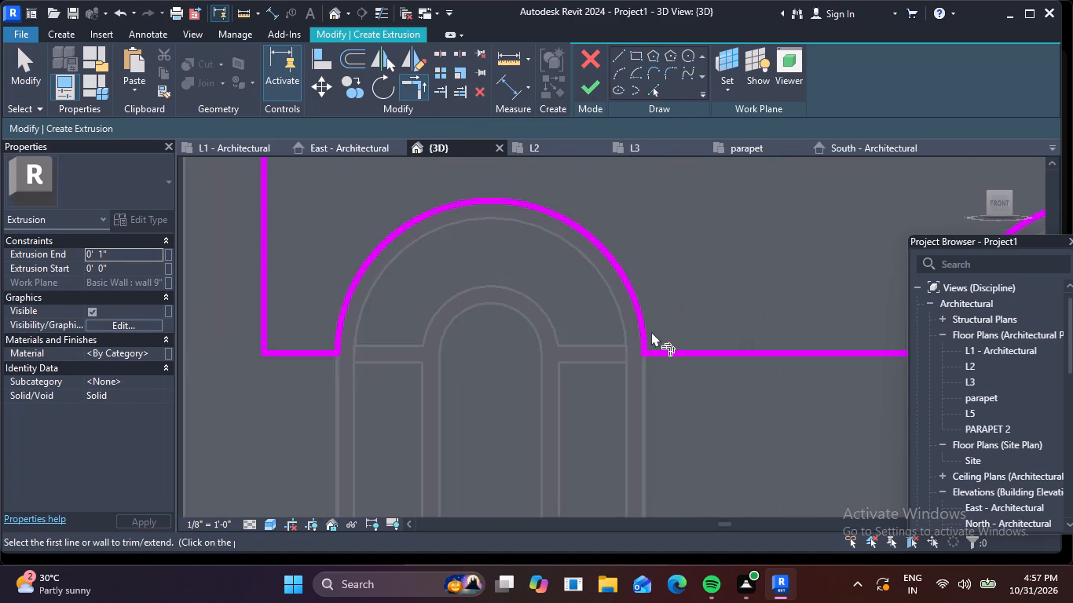
scroll(651, 331, "up", 7)
left_click(627, 346)
left_click(656, 388)
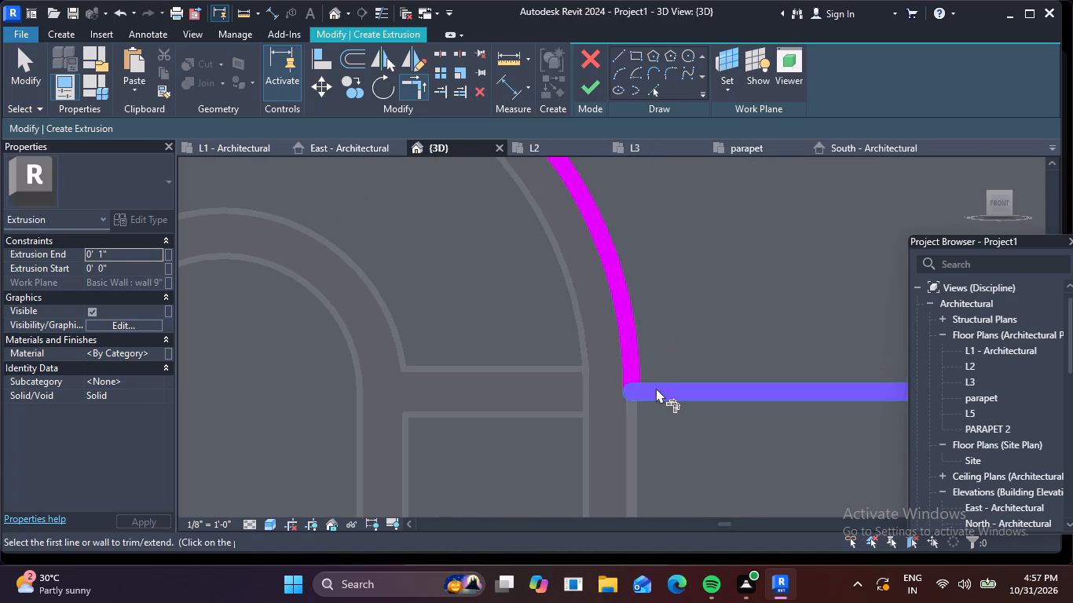
scroll(657, 388, "down", 12)
key("Escape")
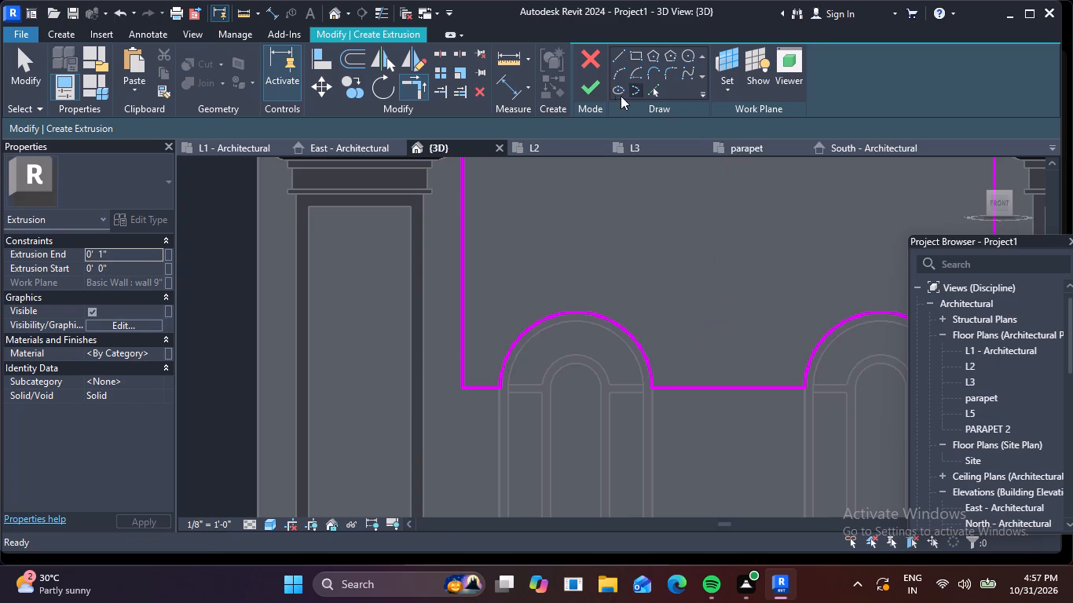
Finish the sketch to create the extrusion between the two column capitals.
left_click(586, 88)
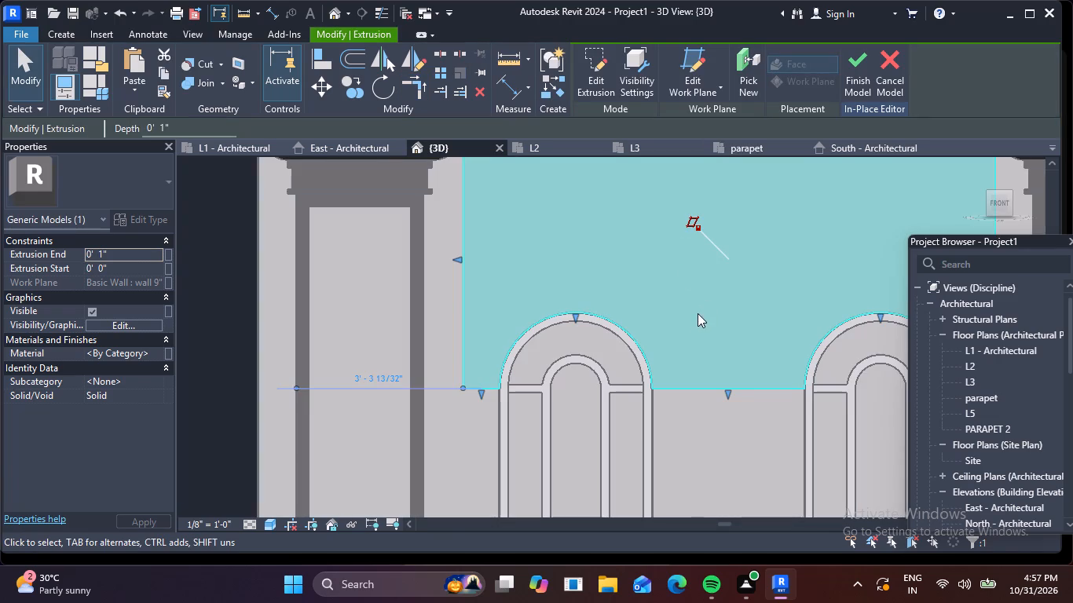
scroll(661, 310, "down", 3)
middle_click_drag(655, 310, 472, 350)
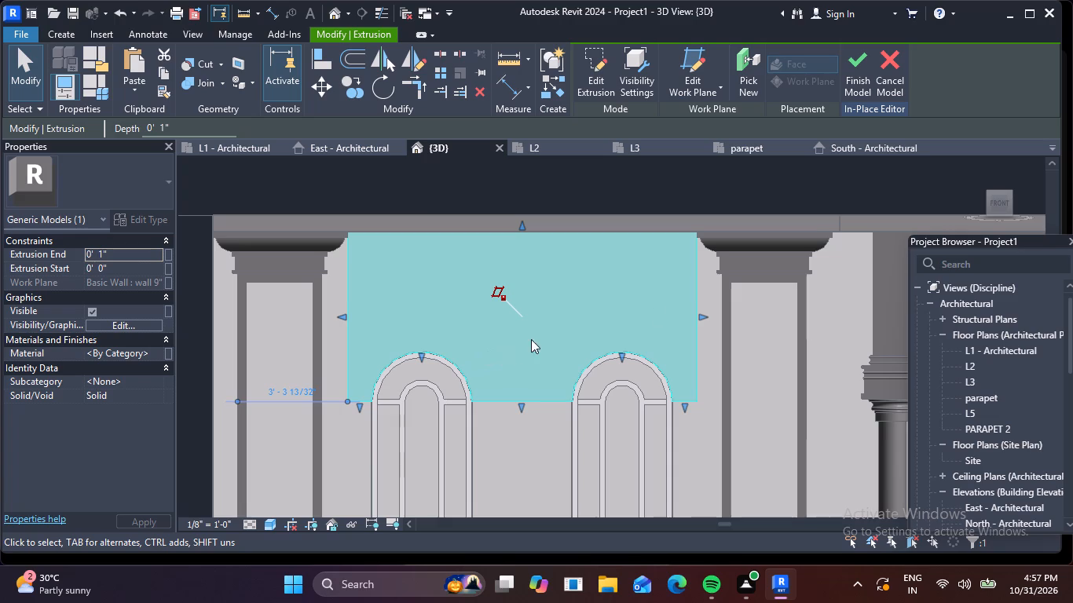
left_click(797, 304)
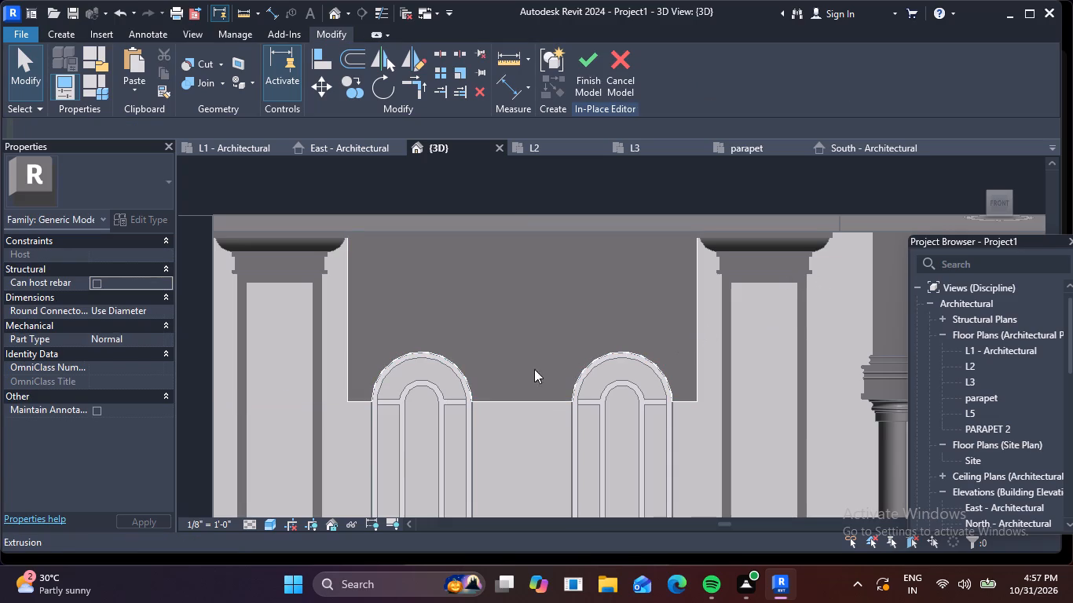
Set the Extrusion End of the new panel above the windows to 4".
middle_click_drag(435, 360, 484, 431, "shift")
middle_click_drag(519, 393, 482, 371)
scroll(519, 393, "down", 1)
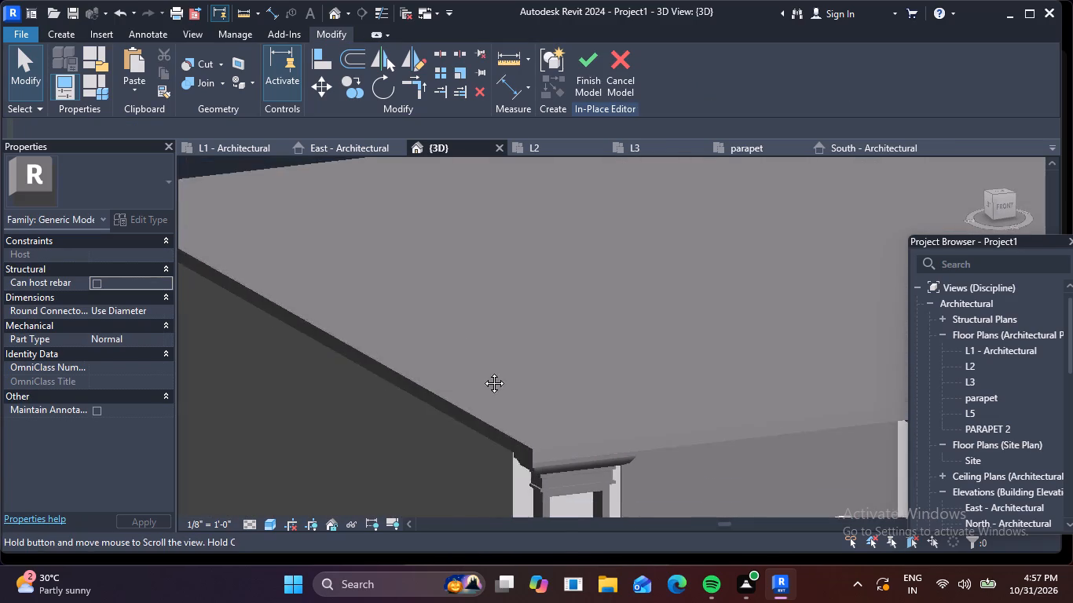
middle_click_drag(482, 371, 356, 240)
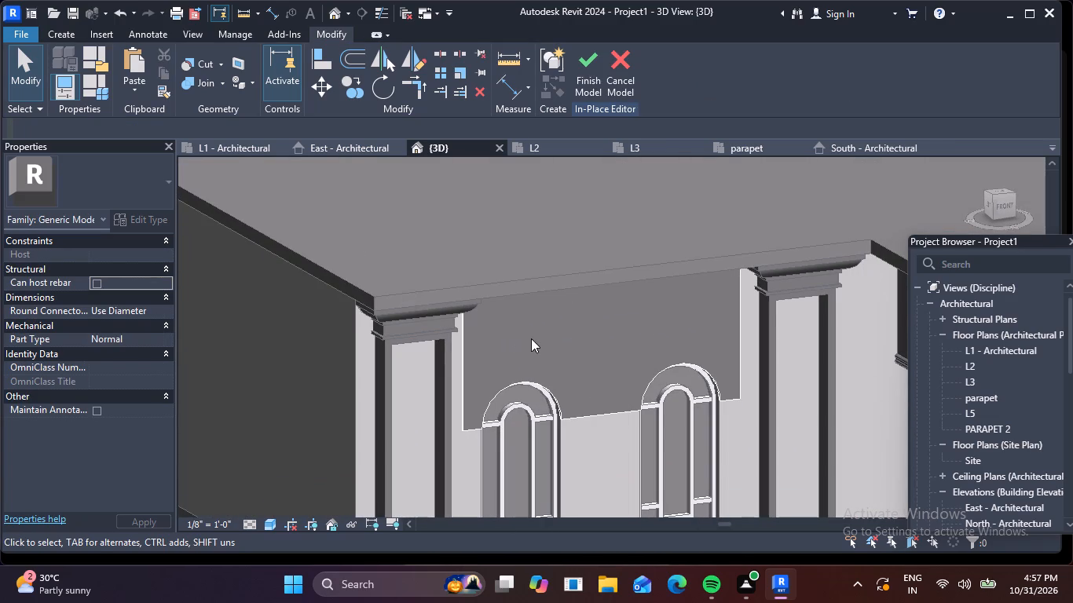
left_click(617, 411)
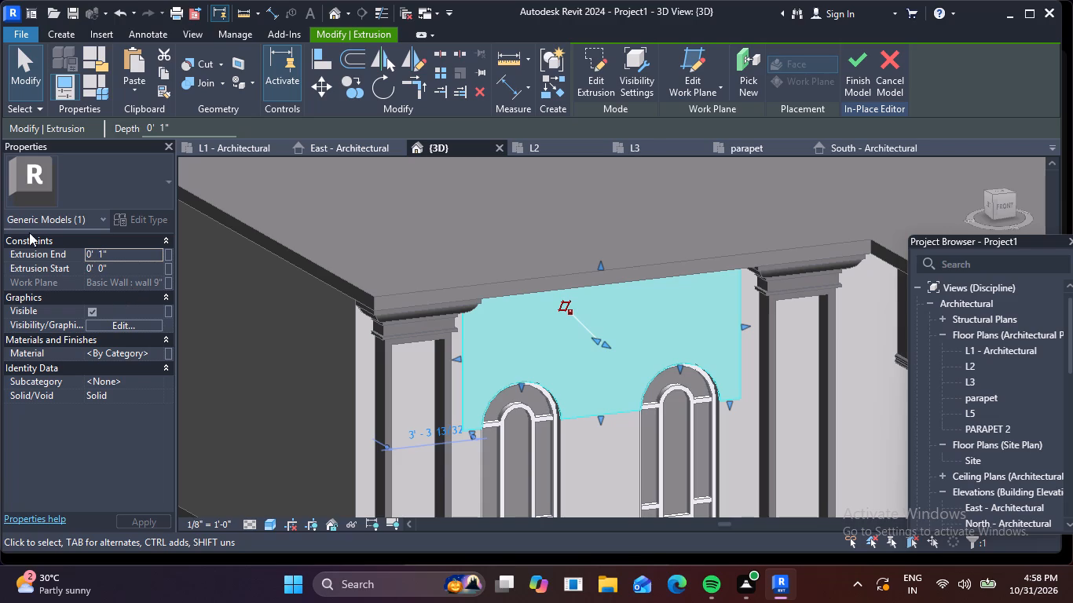
left_click(118, 250)
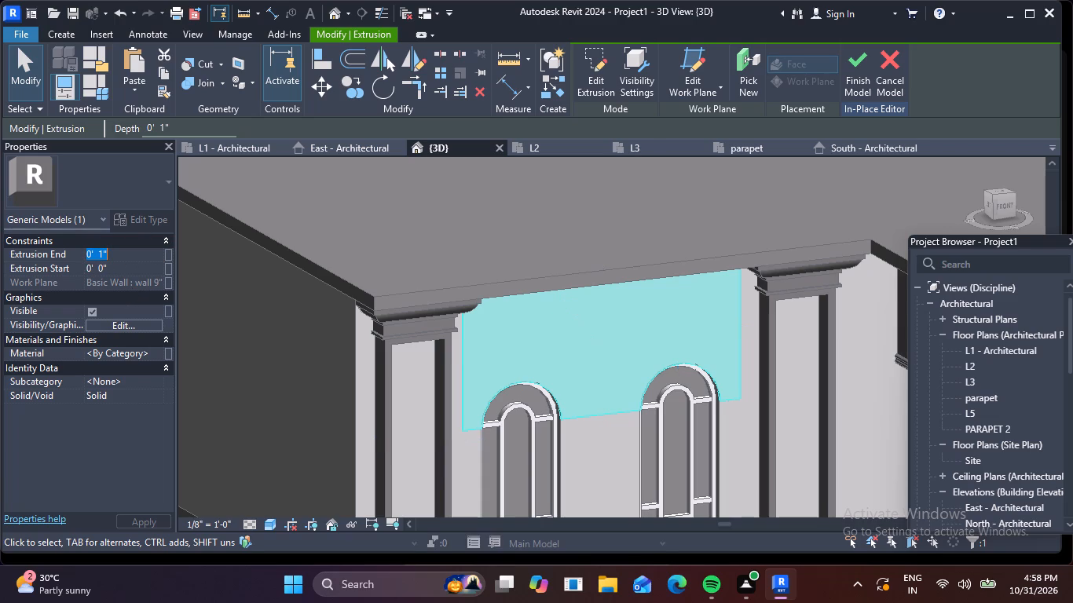
key("BackSpace")
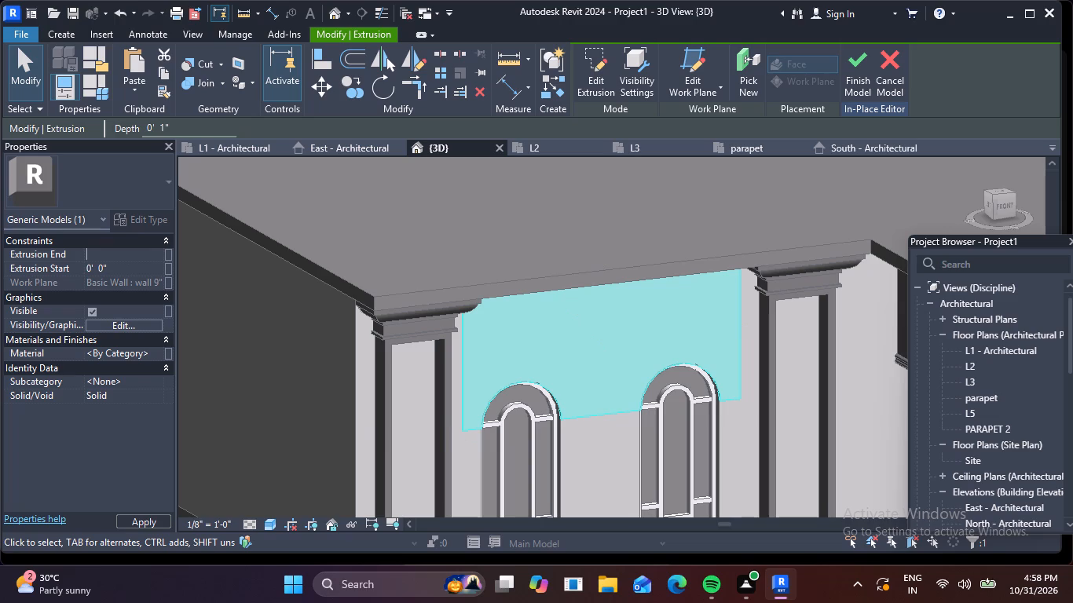
type("4\"")
key("Return")
left_click(148, 524)
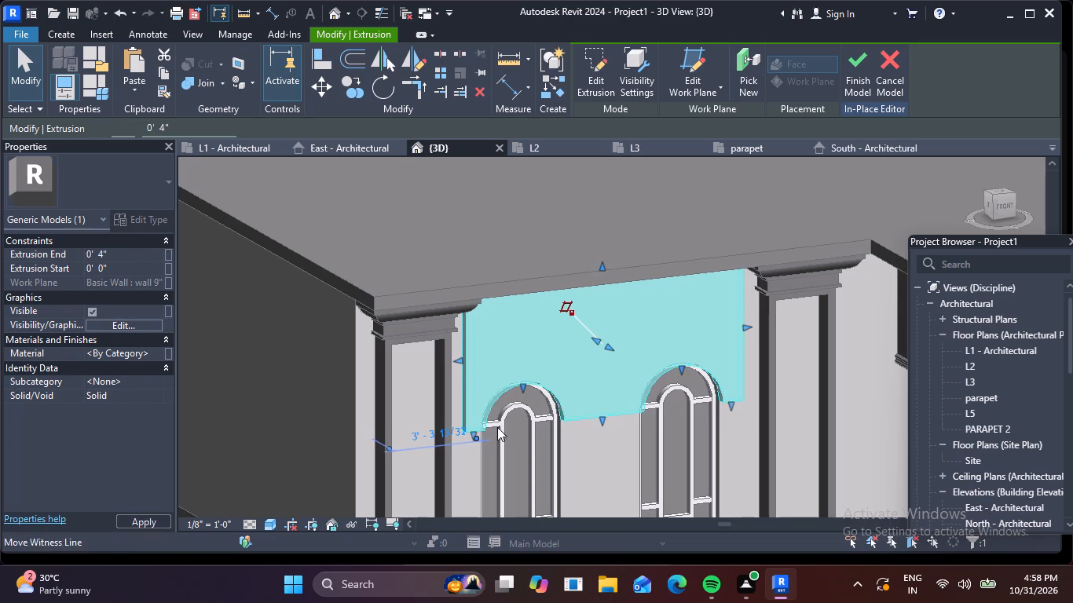
key("Escape")
Start a sweep and pick its path from the panel's left return edge along the lower edge, around the left arch, to the edge between the windows.
scroll(527, 425, "down", 1)
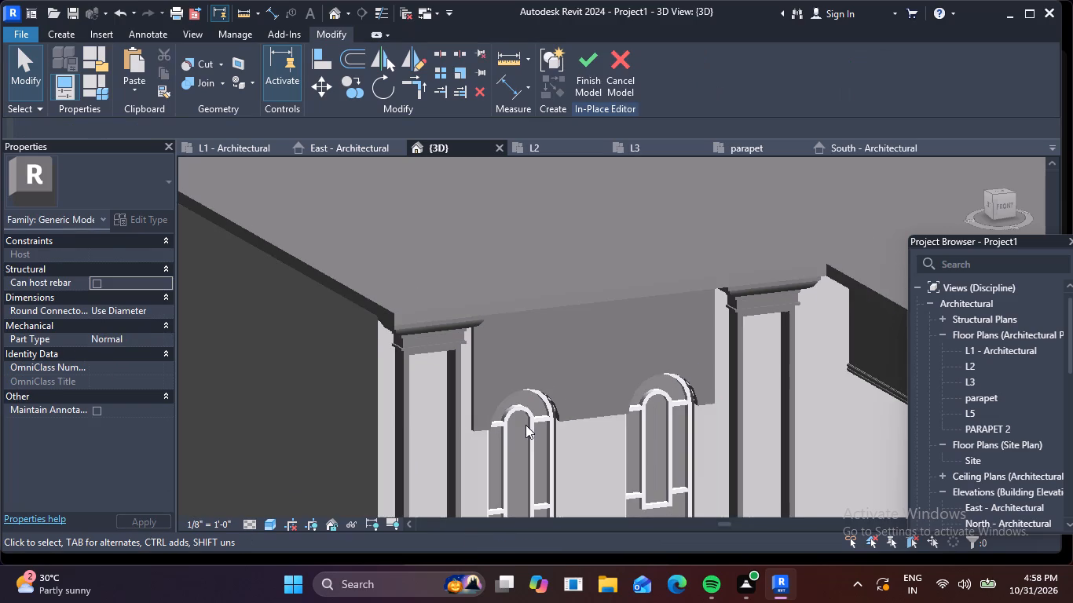
middle_click_drag(523, 425, 424, 382)
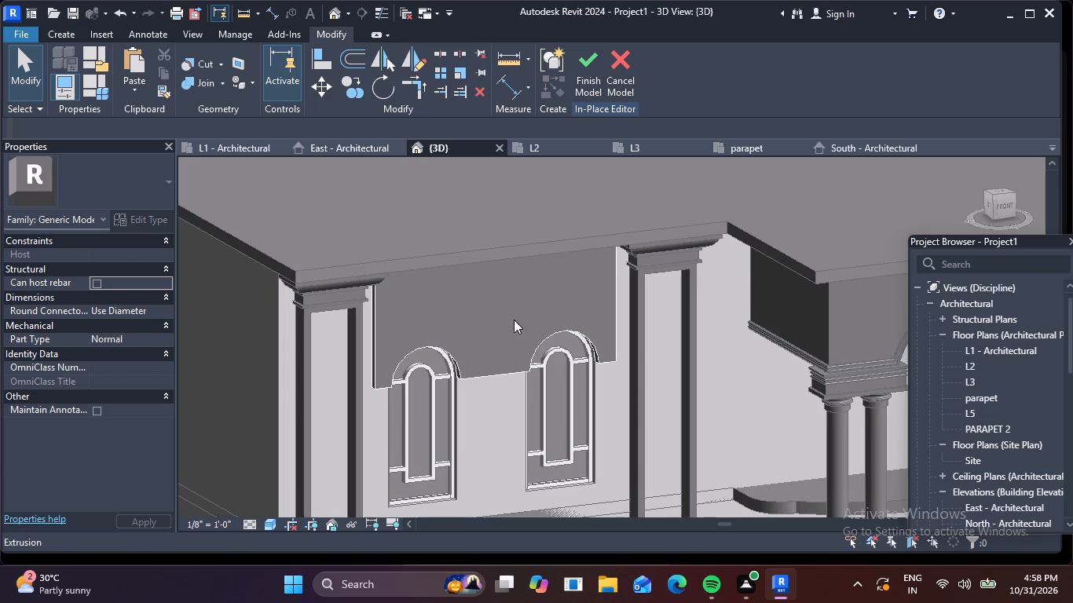
left_click(503, 369)
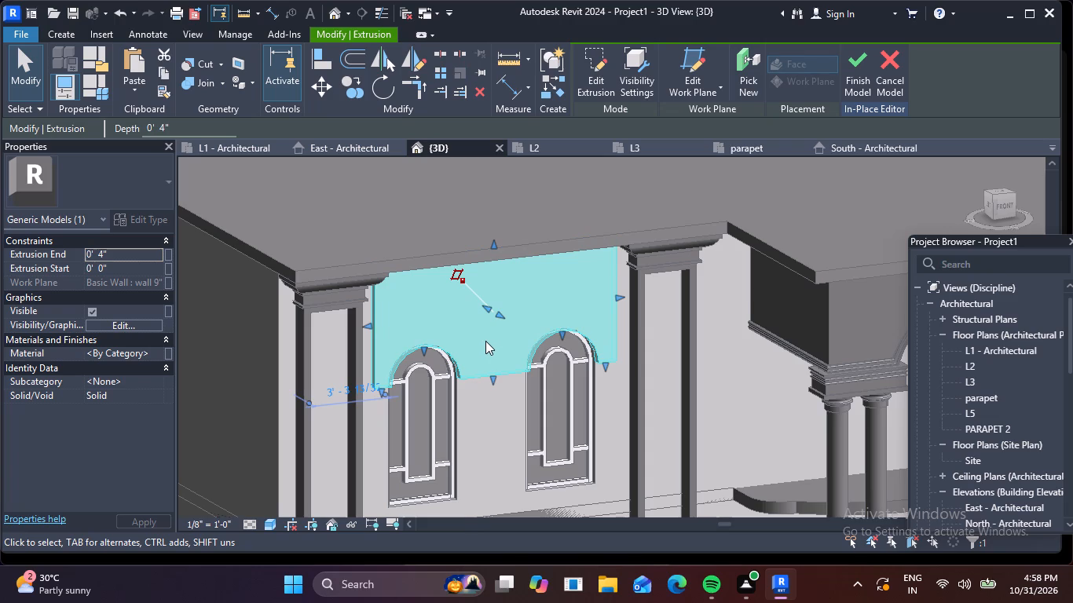
left_click(64, 32)
left_click(240, 65)
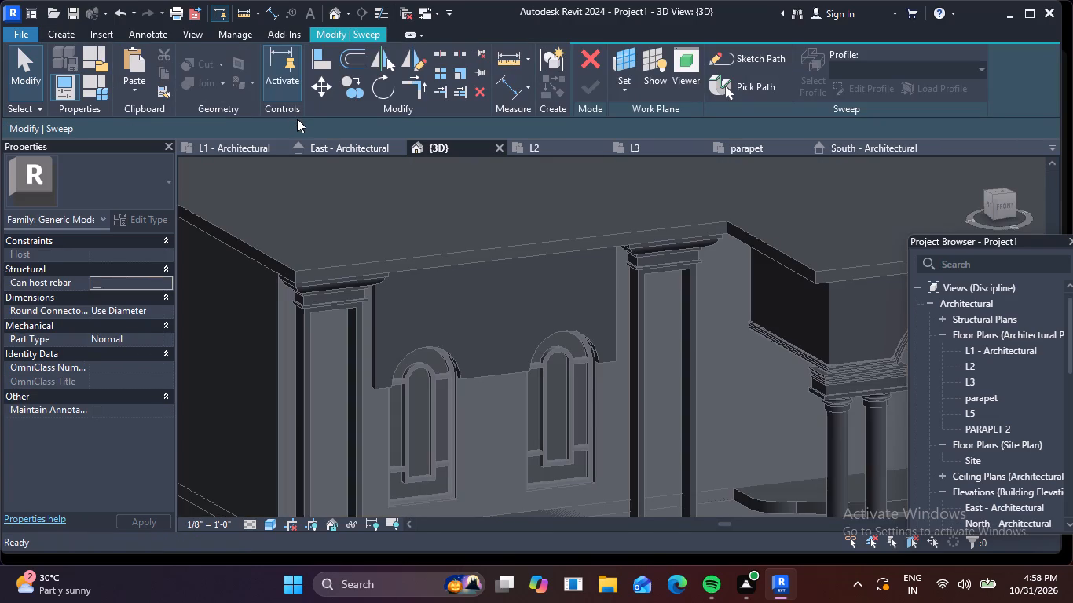
left_click(742, 85)
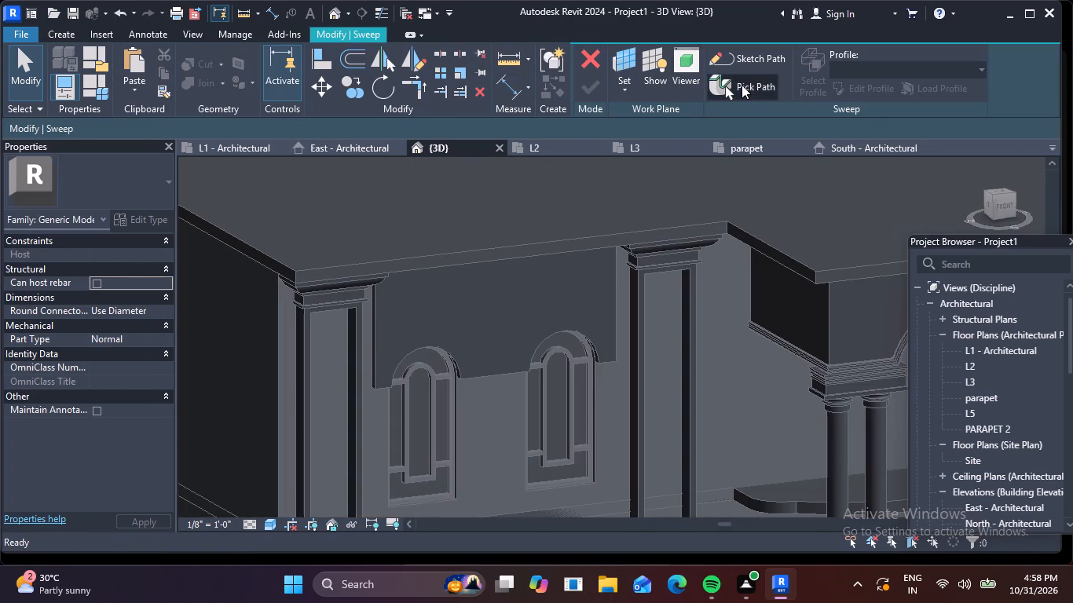
scroll(440, 382, "up", 6)
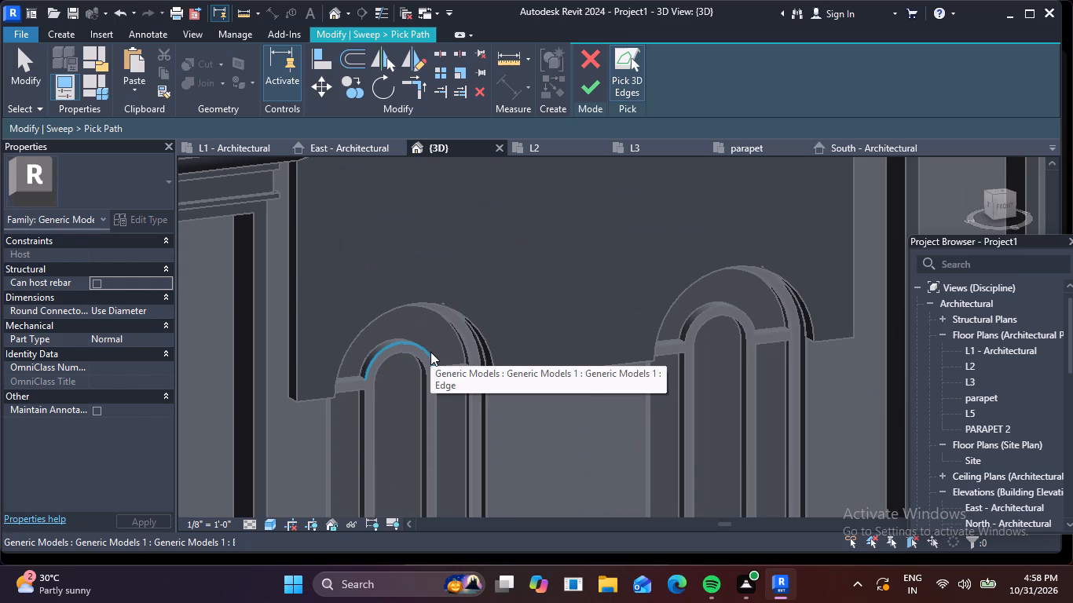
scroll(291, 398, "up", 4)
left_click(294, 397)
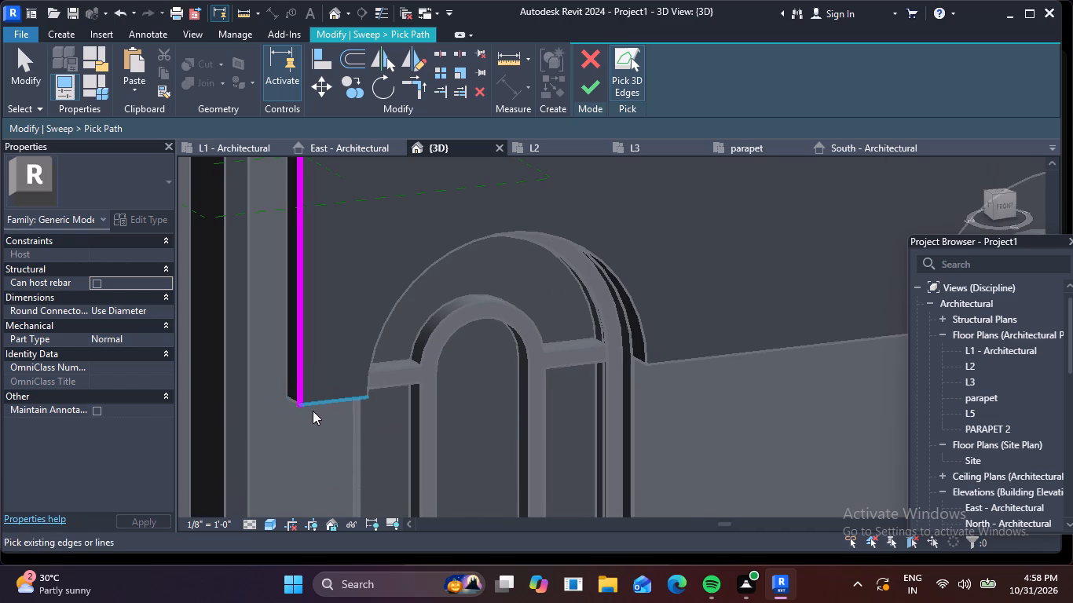
key("ctrl+z")
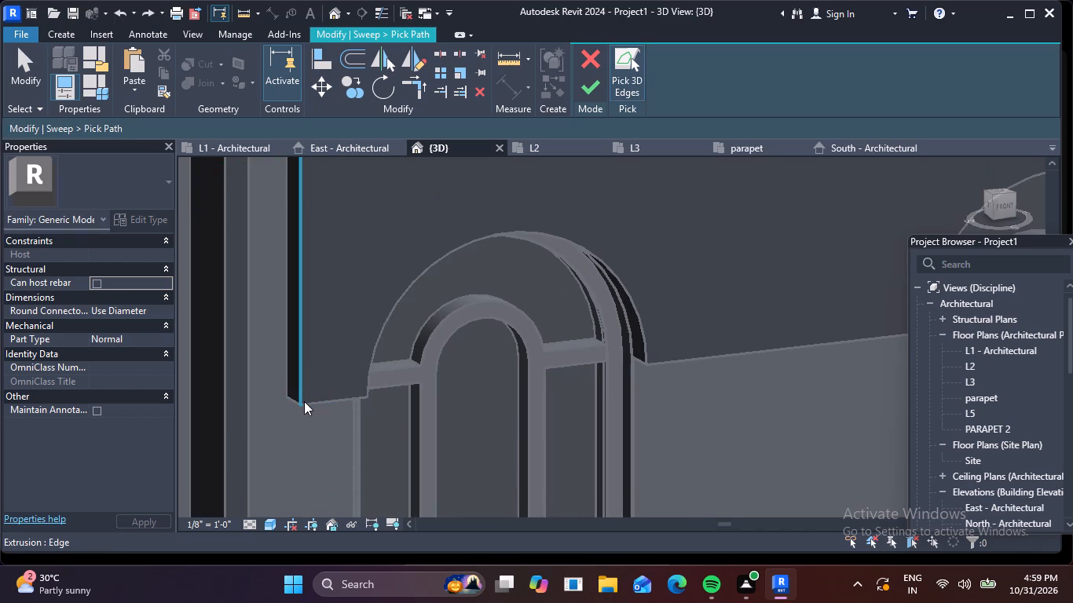
left_click(288, 398)
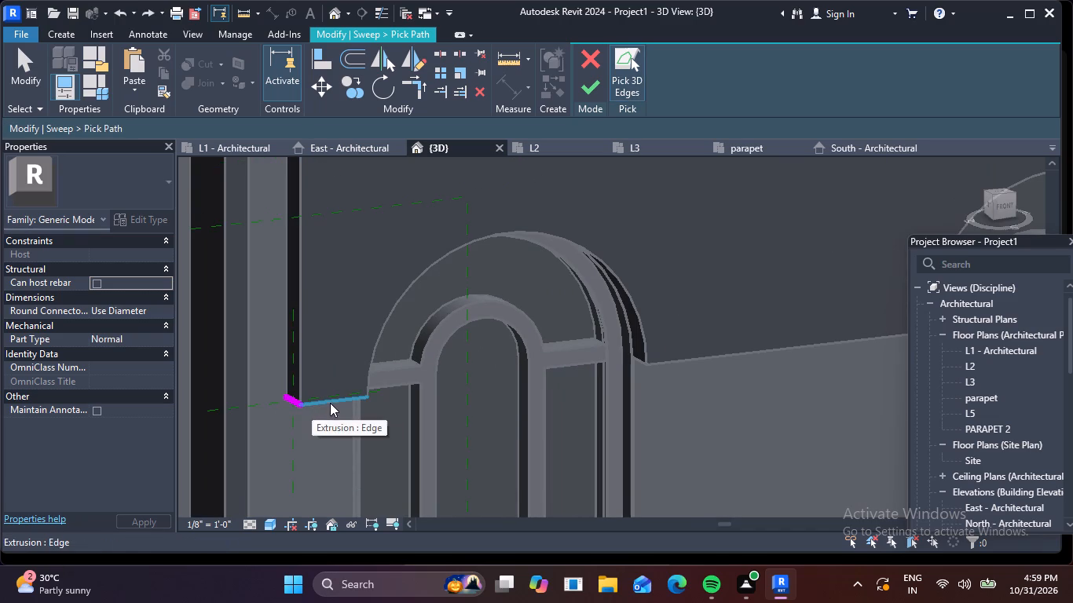
left_click(330, 403)
left_click(379, 348)
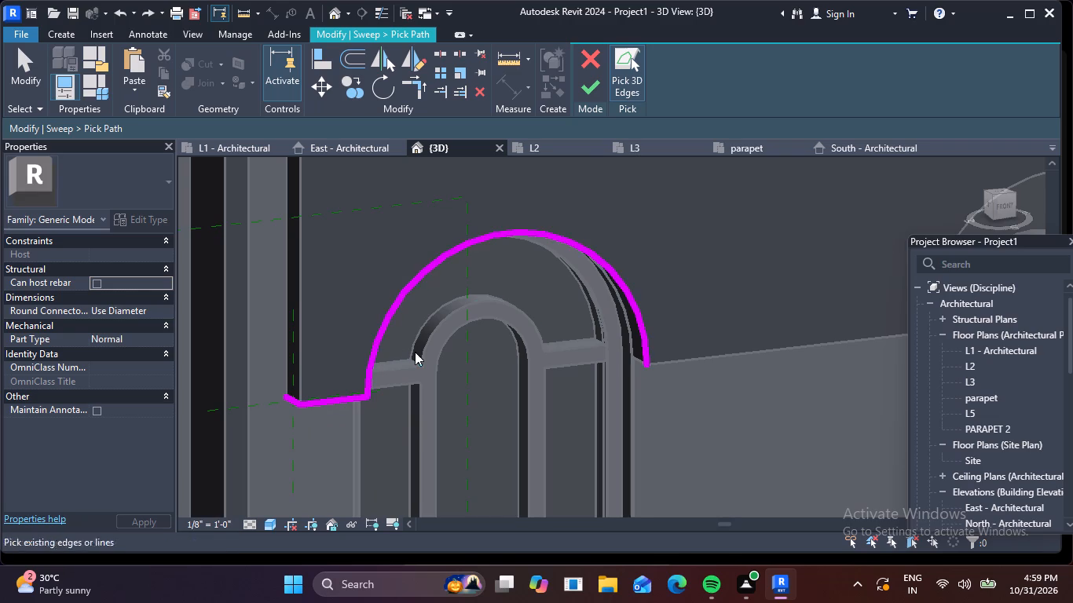
left_click(694, 362)
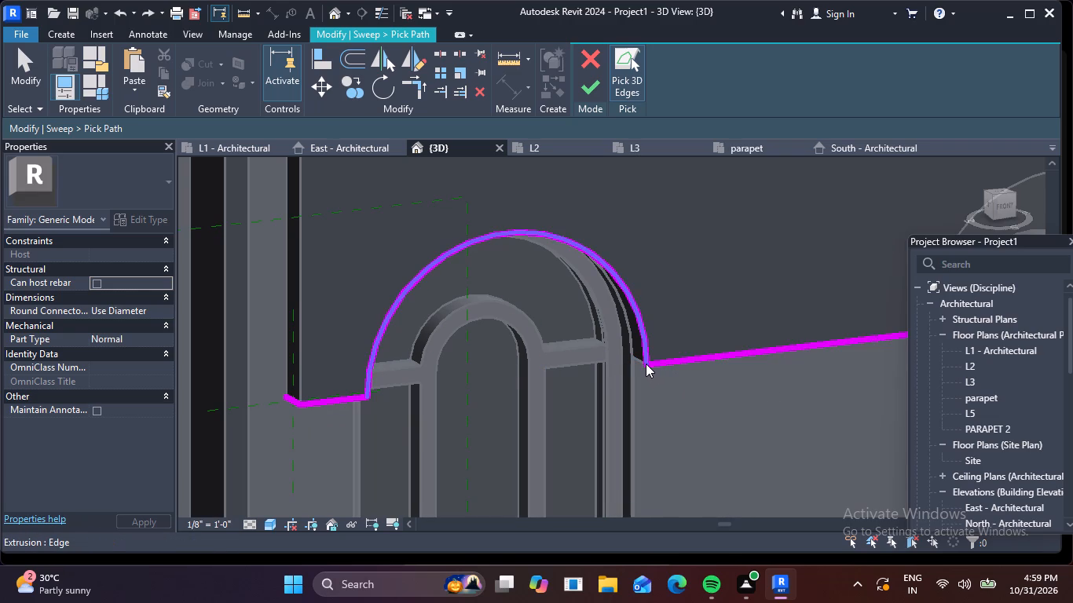
Add the right arch, the remaining lower edge and the right return edge to the sweep path, and finish the path.
scroll(646, 364, "down", 1)
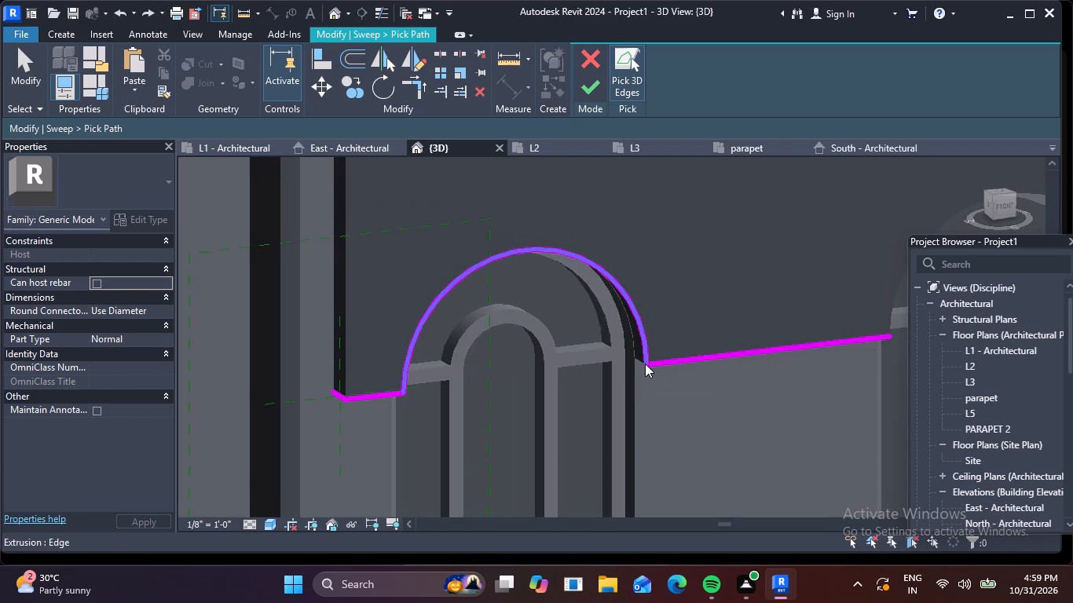
scroll(645, 364, "down", 1)
middle_click_drag(640, 368, 628, 436)
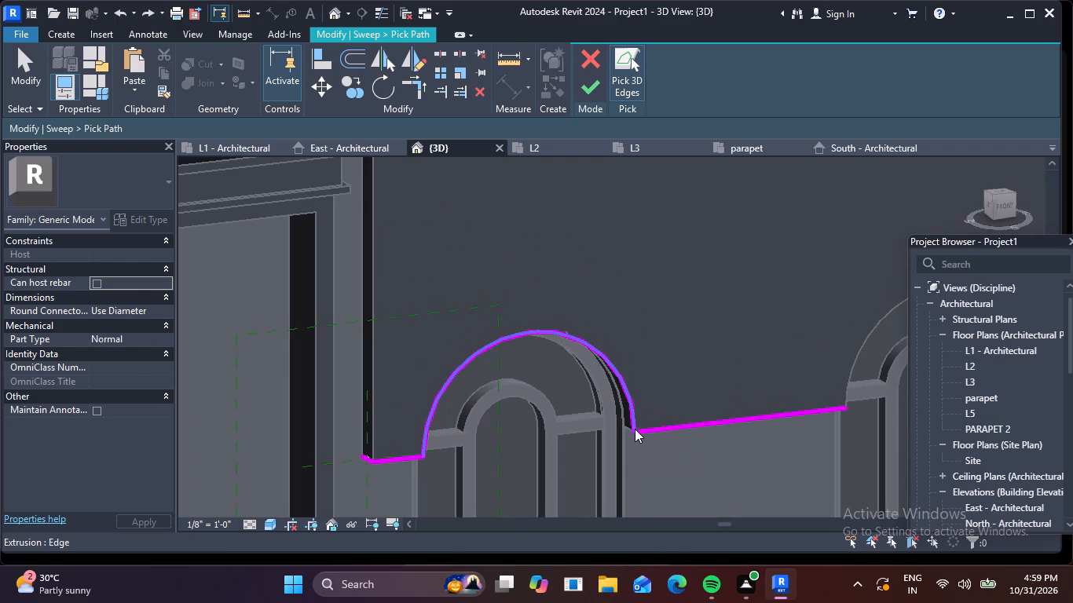
scroll(641, 380, "down", 2)
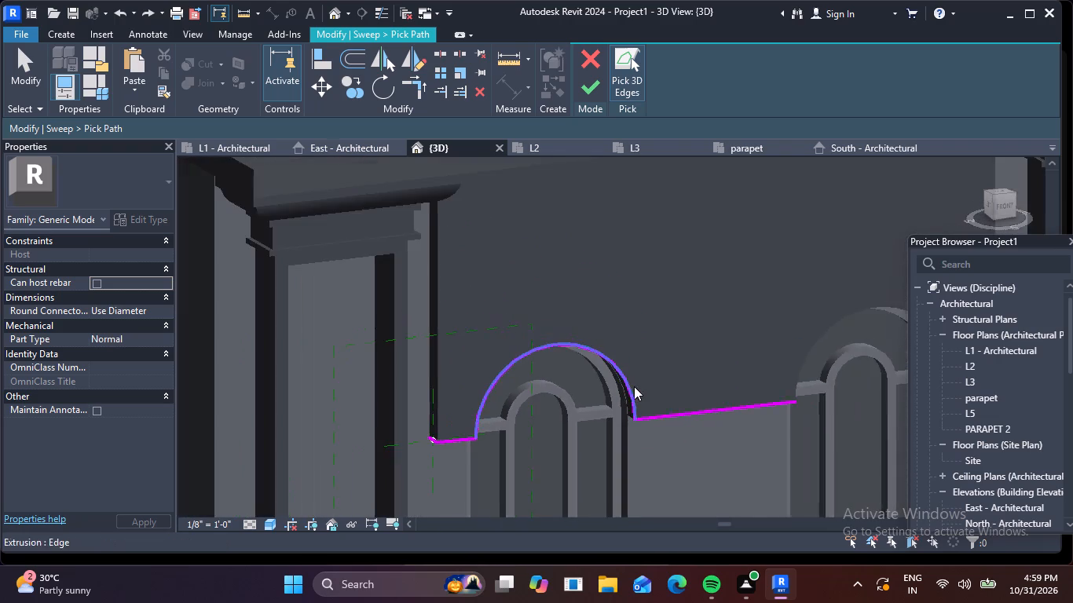
middle_click_drag(632, 386, 481, 406)
left_click(751, 327)
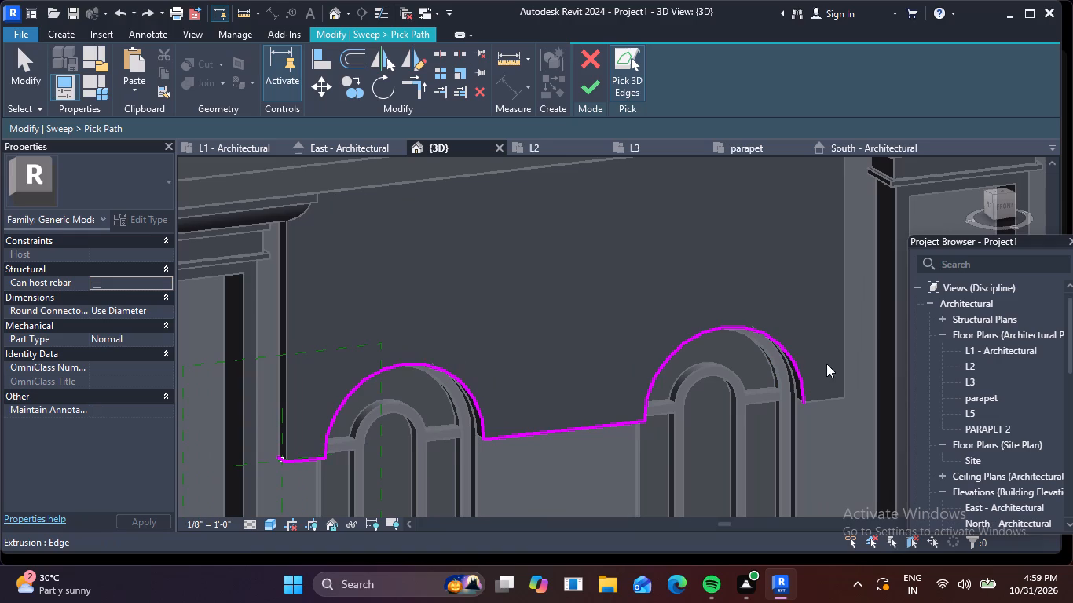
left_click(827, 397)
middle_click_drag(698, 403, 680, 407, "shift")
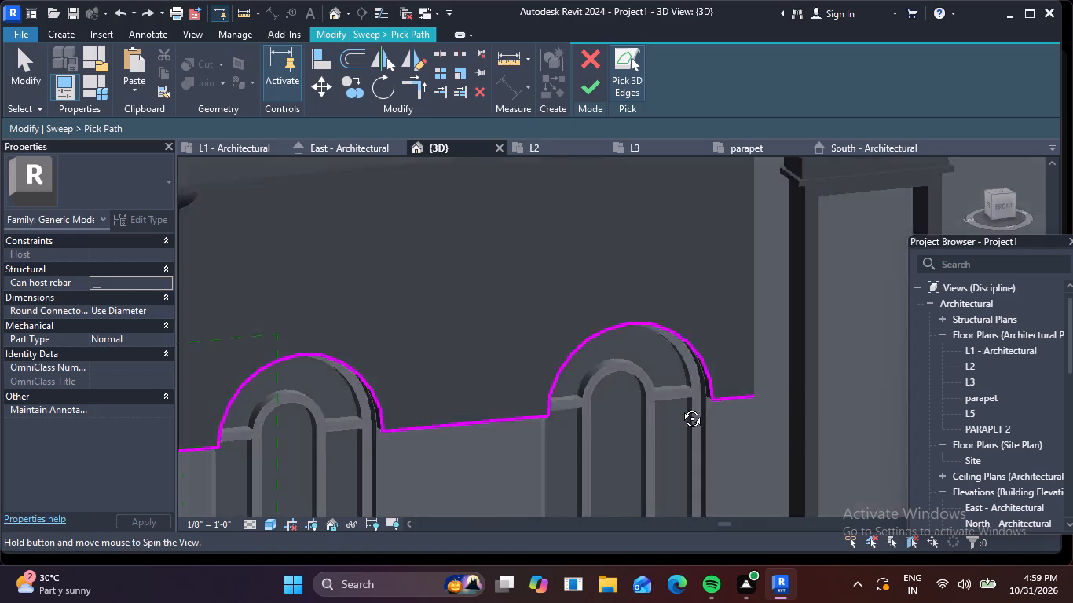
middle_click_drag(680, 407, 646, 421, "shift")
middle_click_drag(518, 372, 484, 391, "shift")
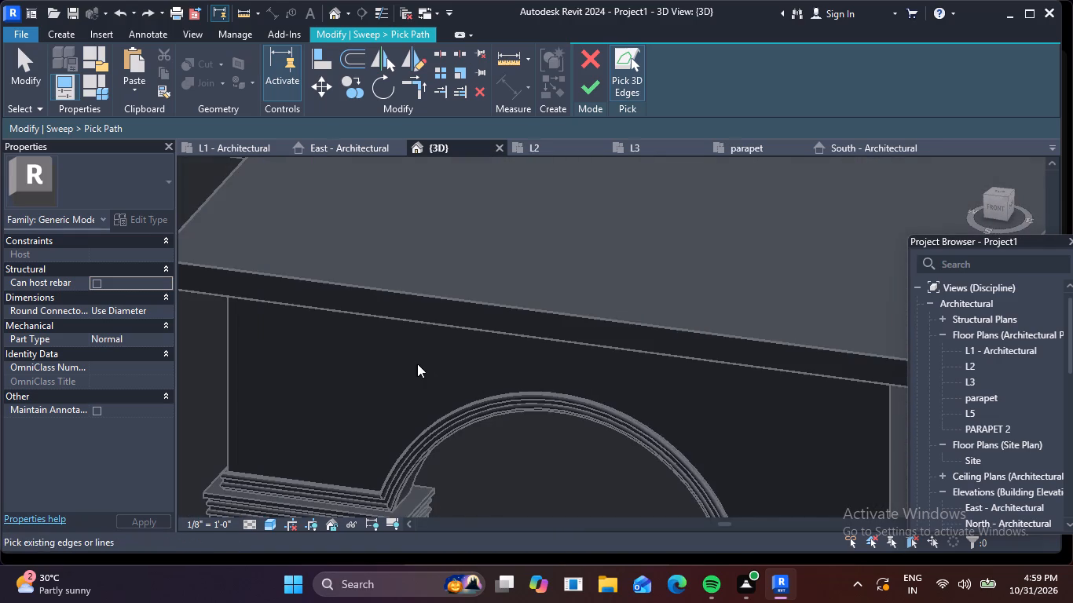
middle_click_drag(342, 357, 469, 410)
scroll(251, 382, "up", 3)
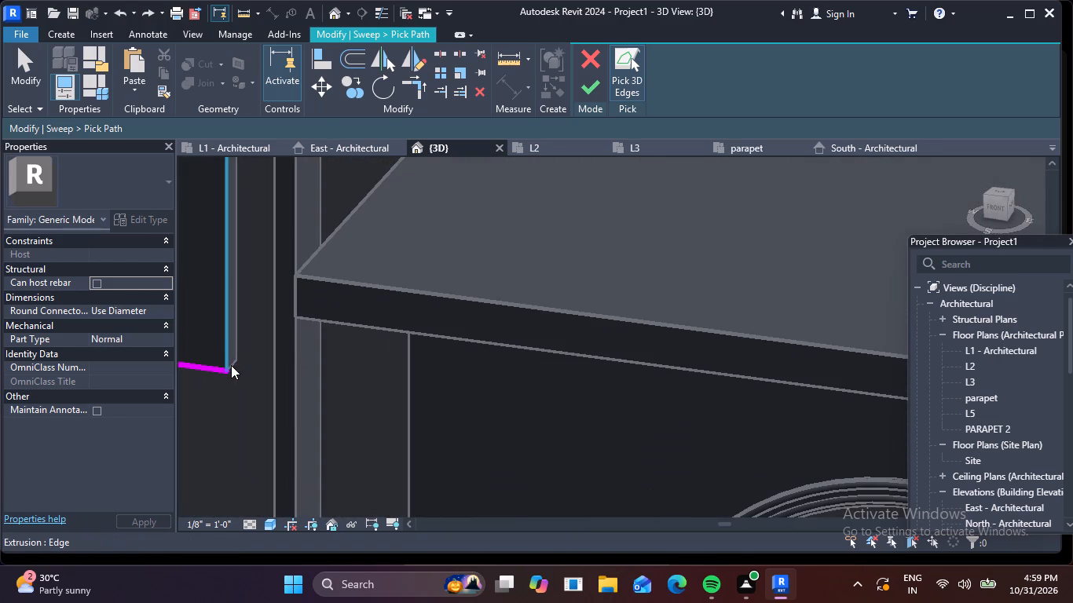
scroll(231, 364, "up", 5)
left_click(233, 367)
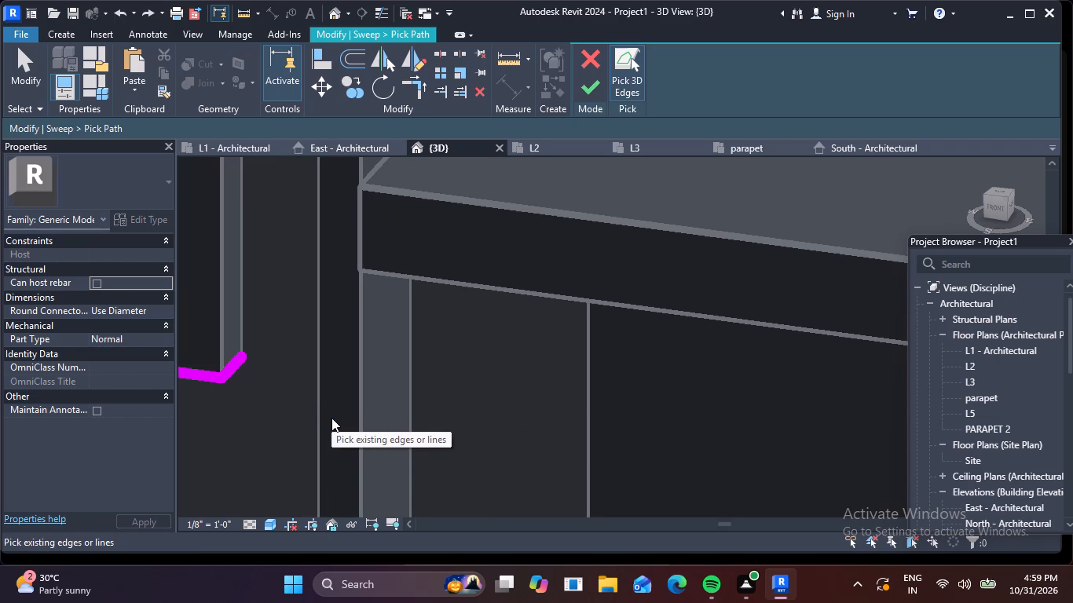
left_click(593, 91)
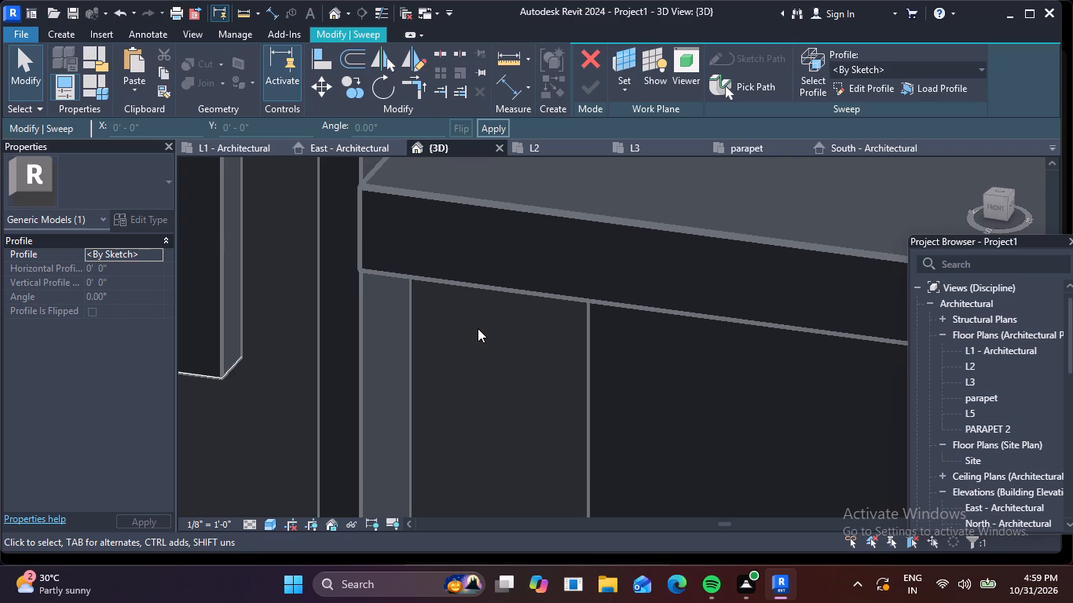
Open the sweep's profile for sketching.
middle_click_drag(448, 343, 535, 383, "shift")
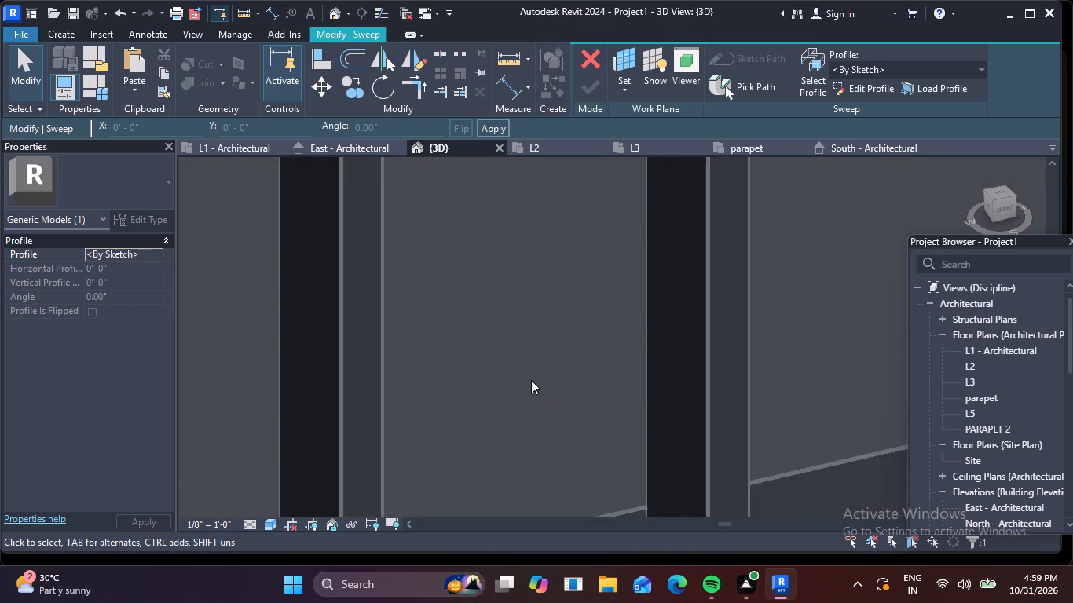
scroll(526, 373, "down", 9)
scroll(430, 311, "down", 2)
middle_click_drag(423, 312, 383, 324)
scroll(392, 321, "down", 1)
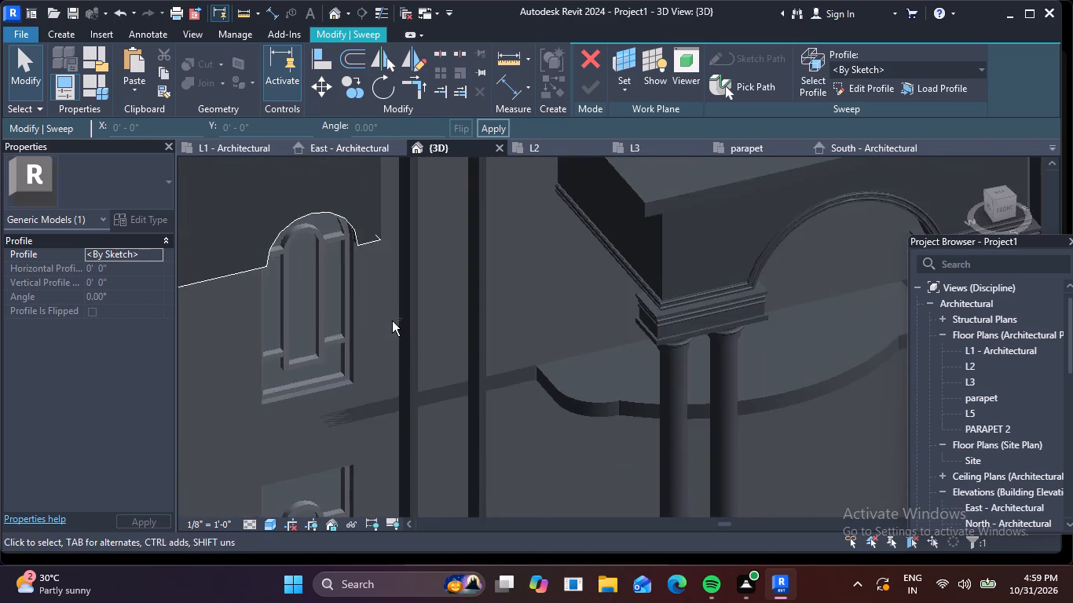
middle_click_drag(392, 321, 346, 332, "shift")
scroll(355, 331, "down", 2)
middle_click_drag(357, 331, 497, 322)
left_click(868, 90)
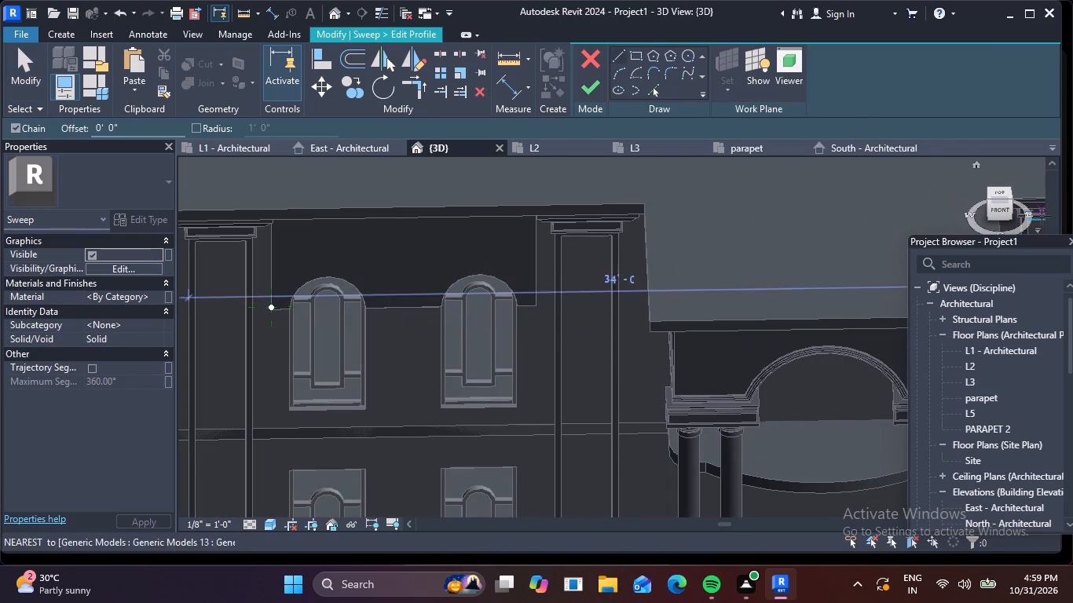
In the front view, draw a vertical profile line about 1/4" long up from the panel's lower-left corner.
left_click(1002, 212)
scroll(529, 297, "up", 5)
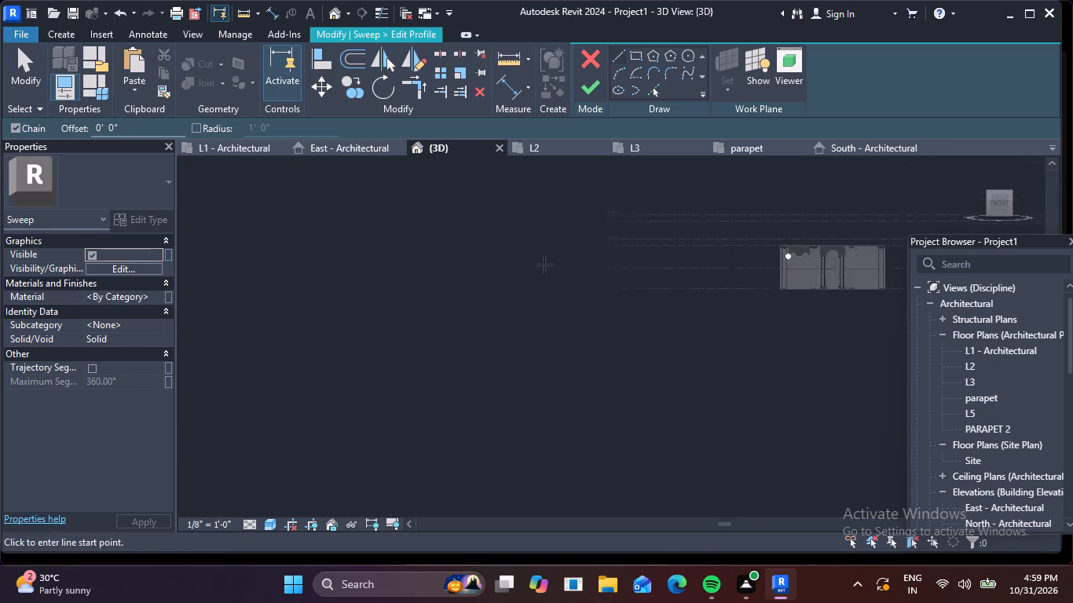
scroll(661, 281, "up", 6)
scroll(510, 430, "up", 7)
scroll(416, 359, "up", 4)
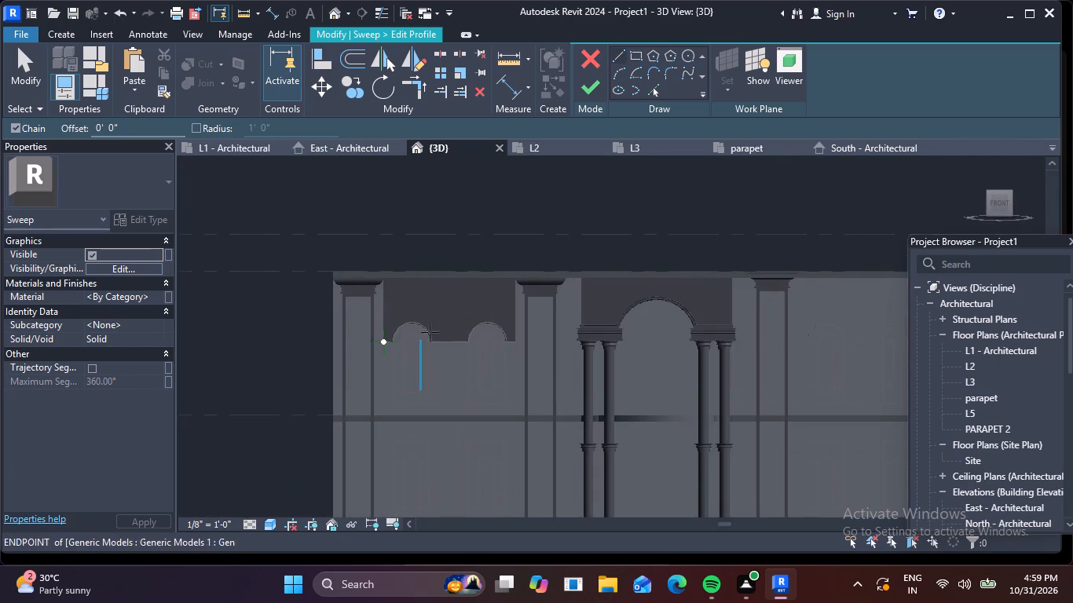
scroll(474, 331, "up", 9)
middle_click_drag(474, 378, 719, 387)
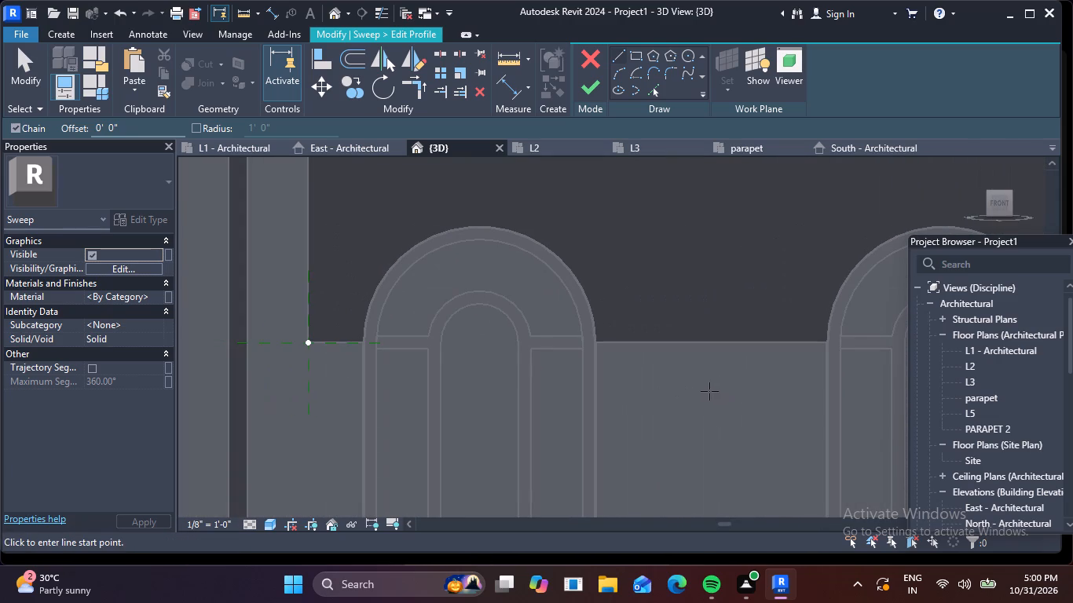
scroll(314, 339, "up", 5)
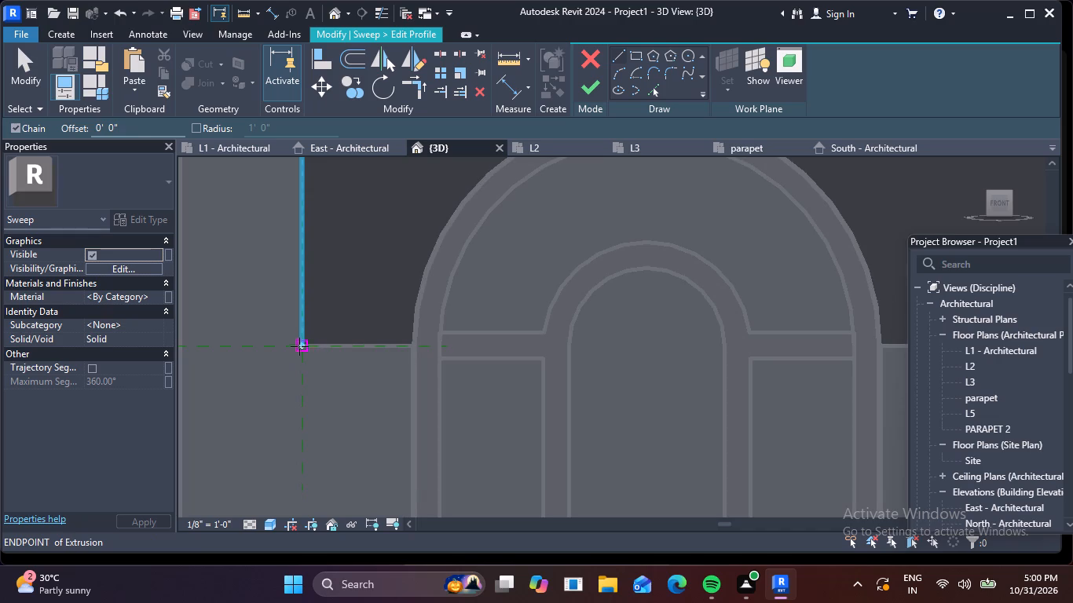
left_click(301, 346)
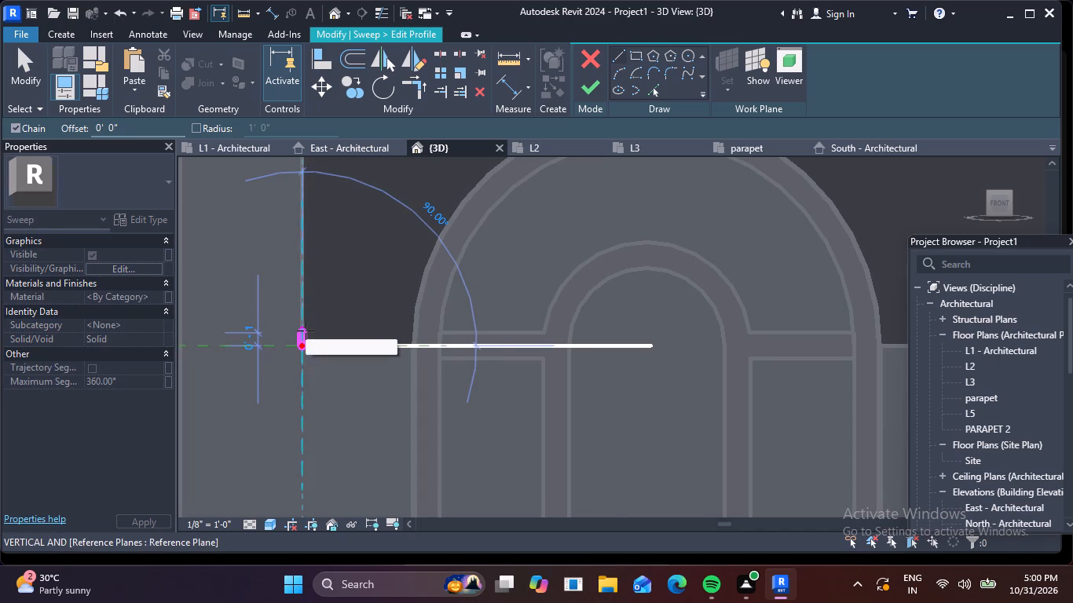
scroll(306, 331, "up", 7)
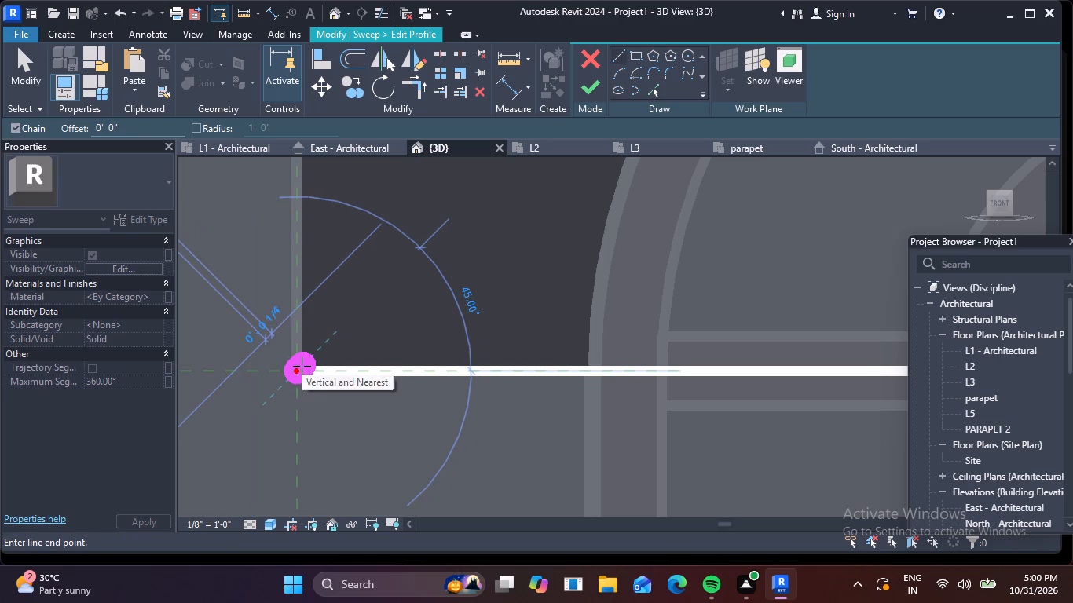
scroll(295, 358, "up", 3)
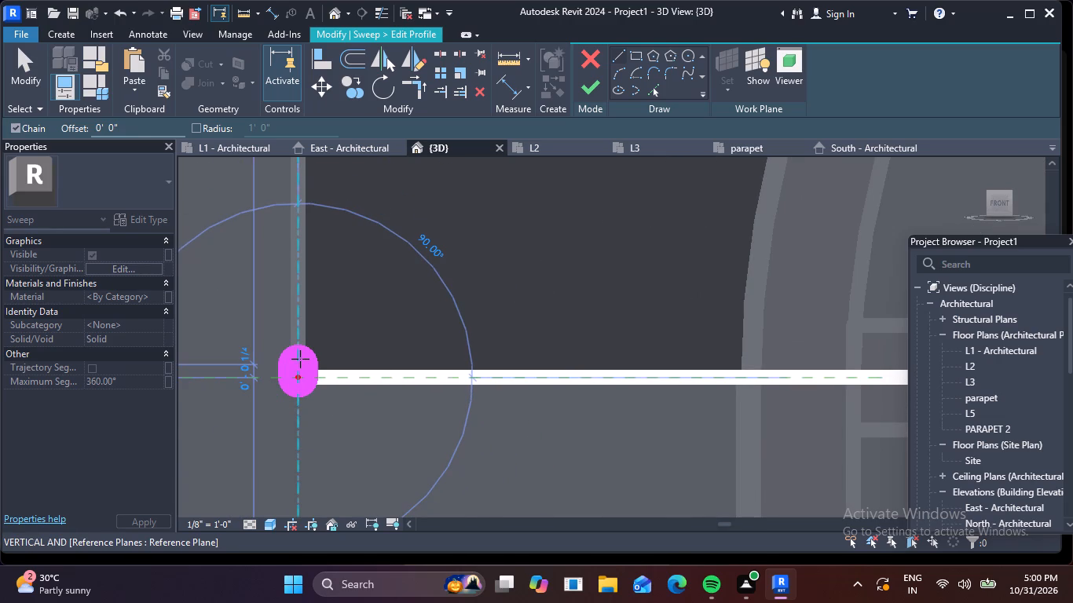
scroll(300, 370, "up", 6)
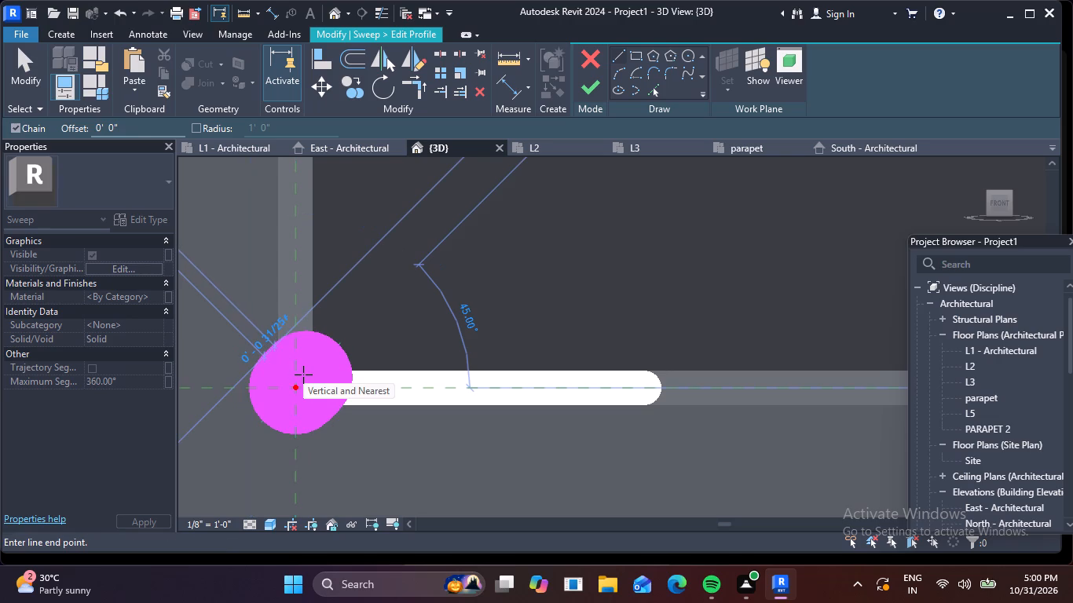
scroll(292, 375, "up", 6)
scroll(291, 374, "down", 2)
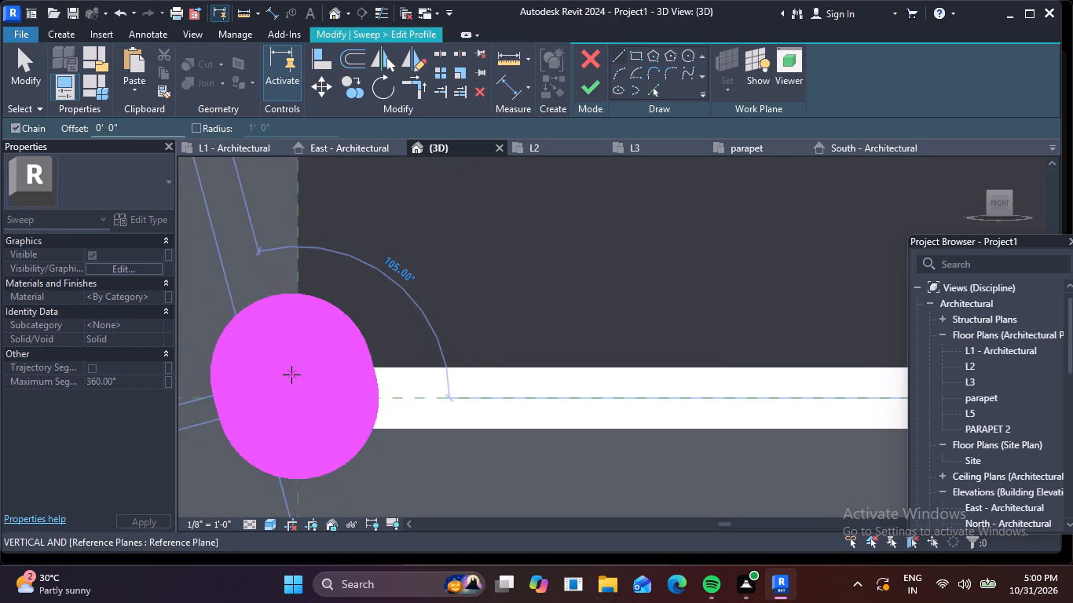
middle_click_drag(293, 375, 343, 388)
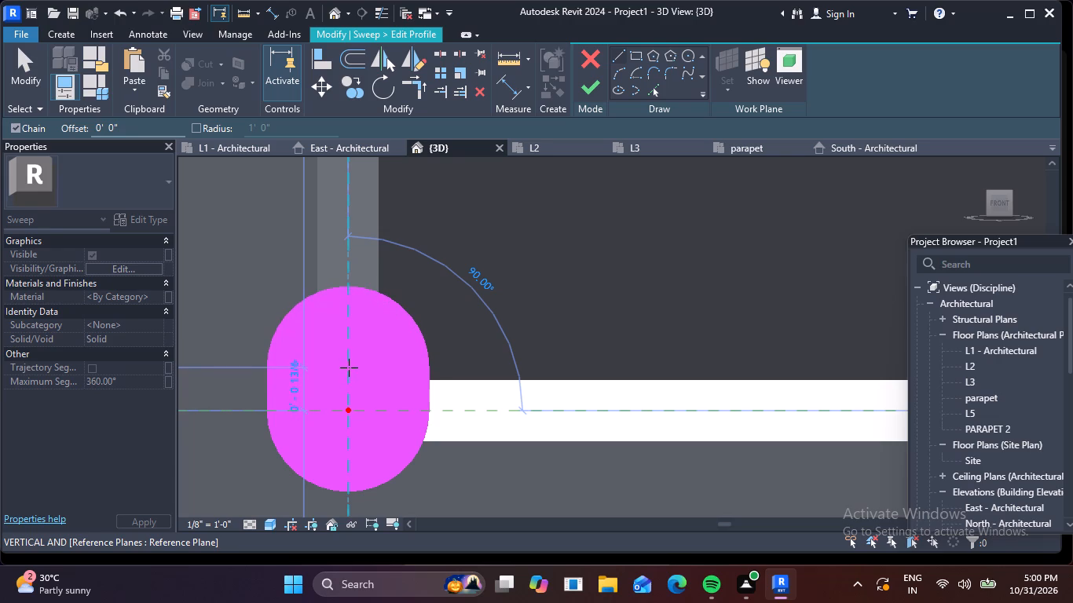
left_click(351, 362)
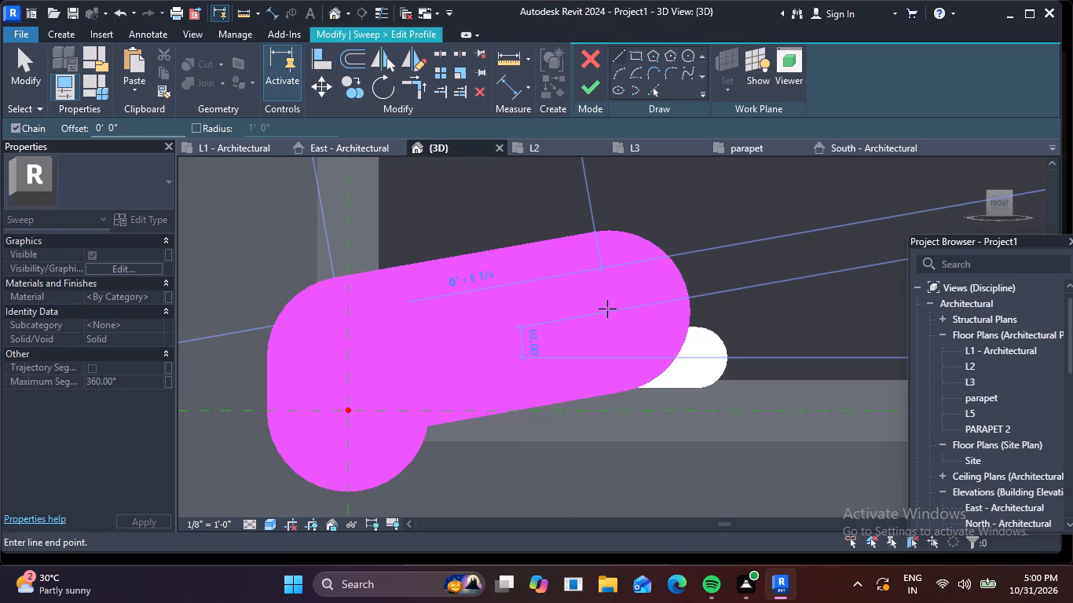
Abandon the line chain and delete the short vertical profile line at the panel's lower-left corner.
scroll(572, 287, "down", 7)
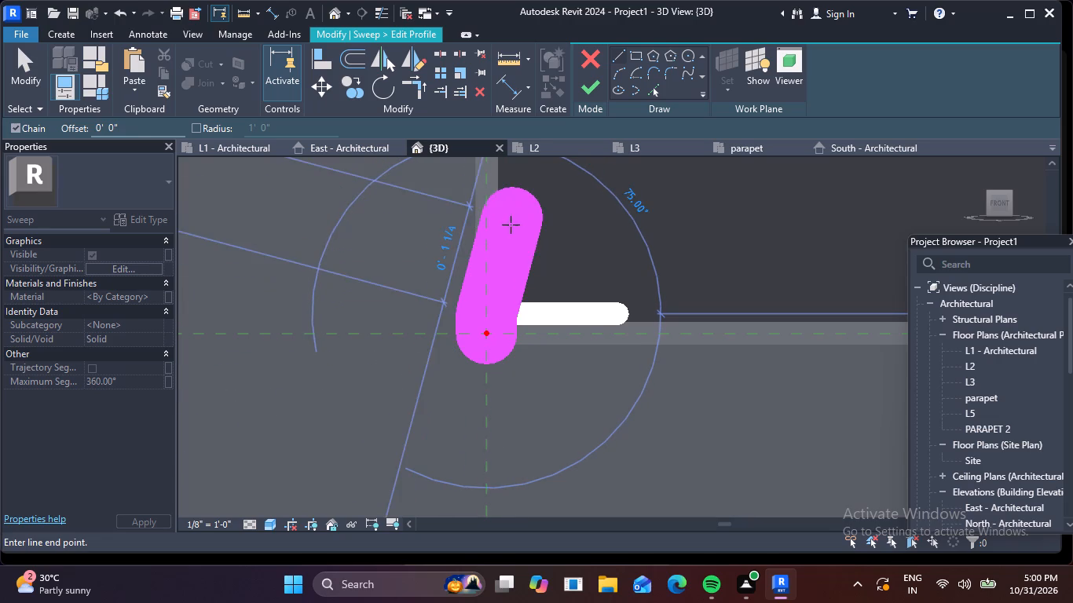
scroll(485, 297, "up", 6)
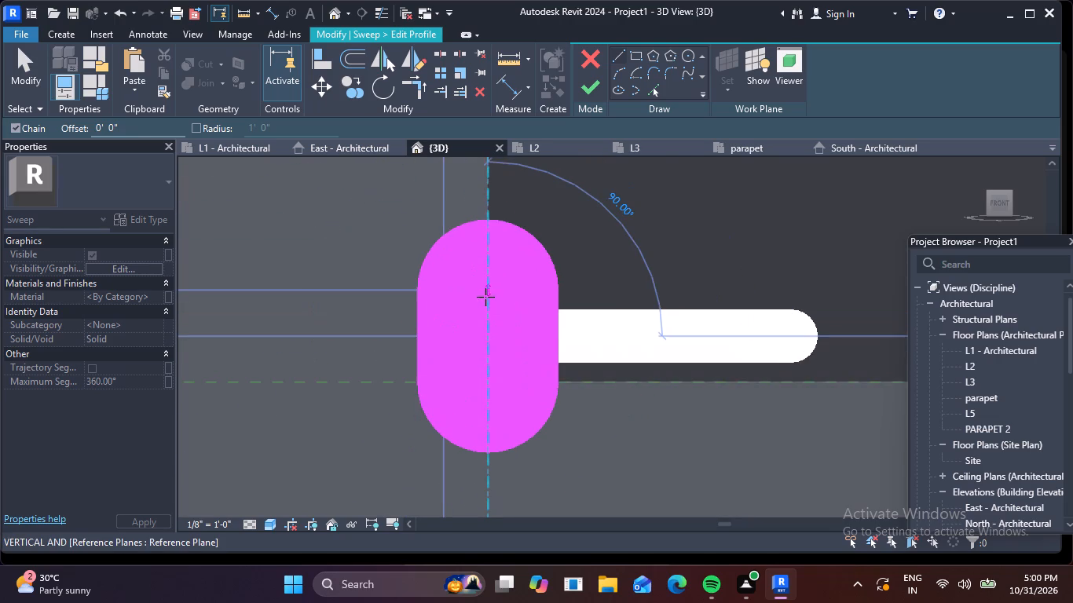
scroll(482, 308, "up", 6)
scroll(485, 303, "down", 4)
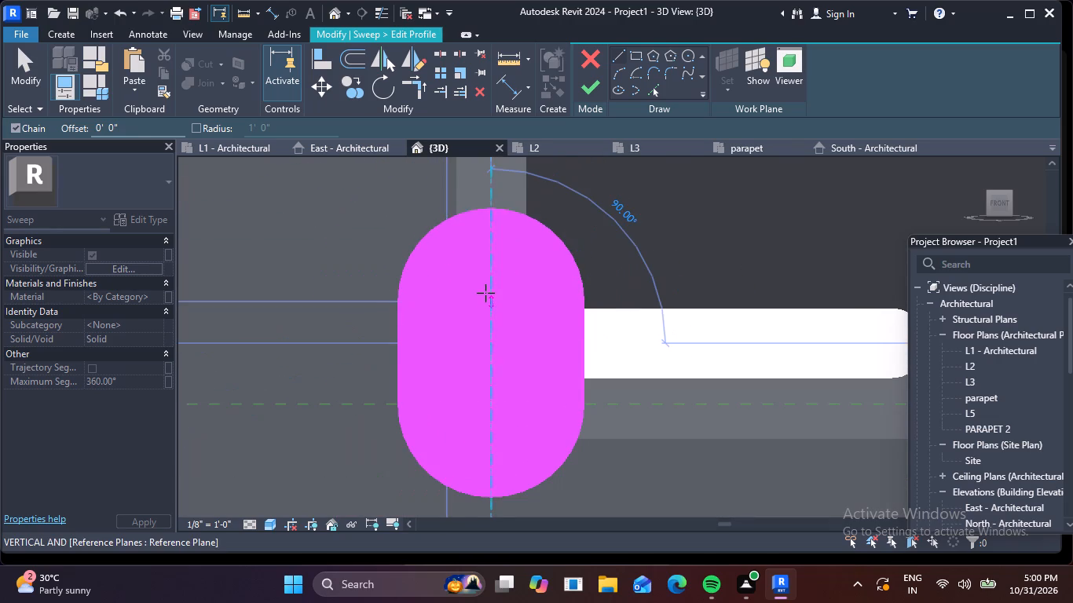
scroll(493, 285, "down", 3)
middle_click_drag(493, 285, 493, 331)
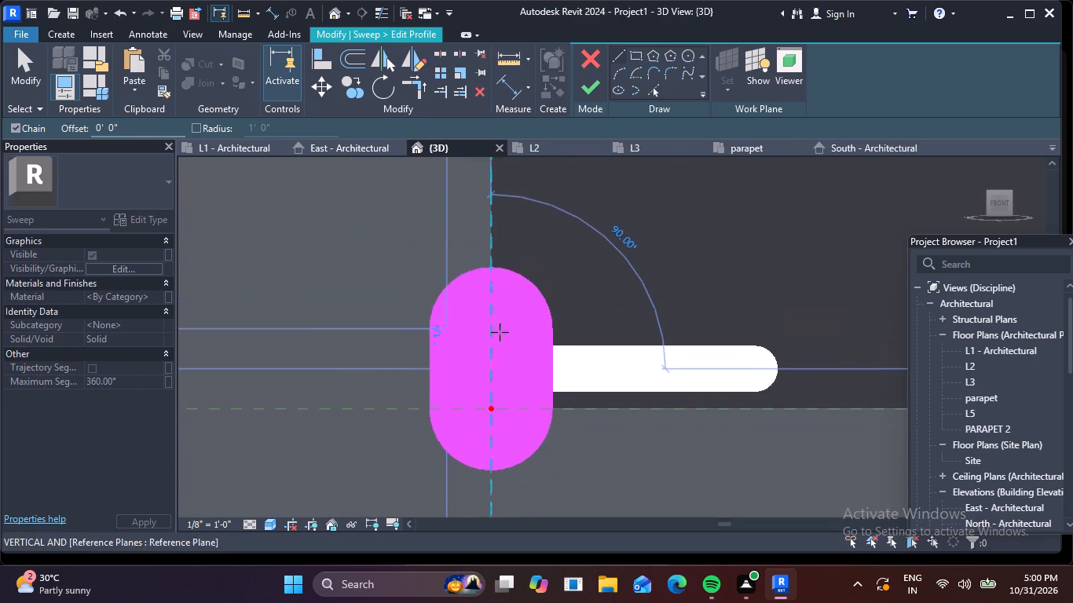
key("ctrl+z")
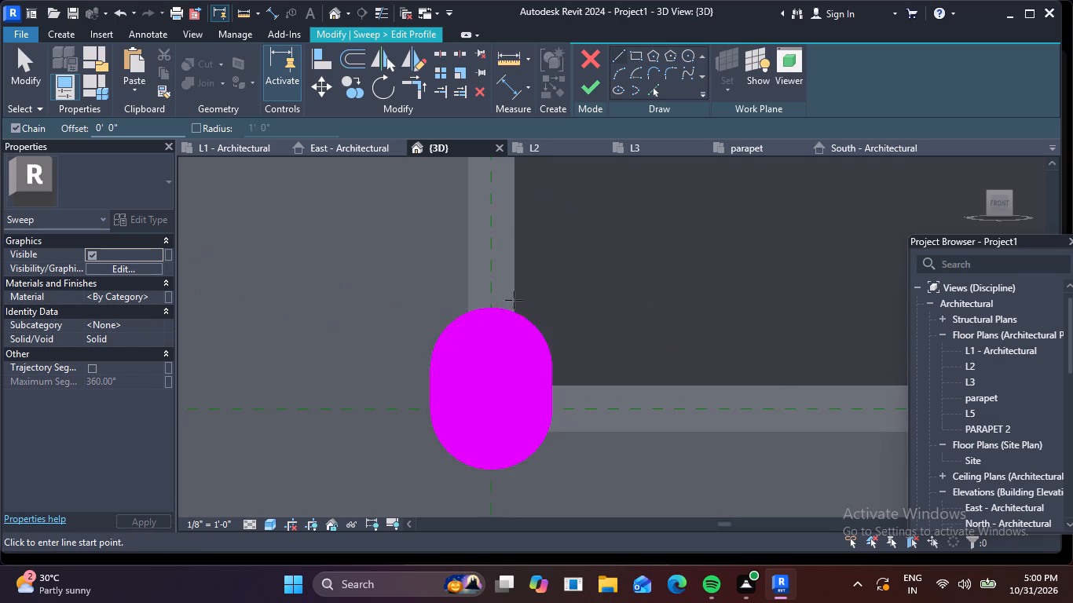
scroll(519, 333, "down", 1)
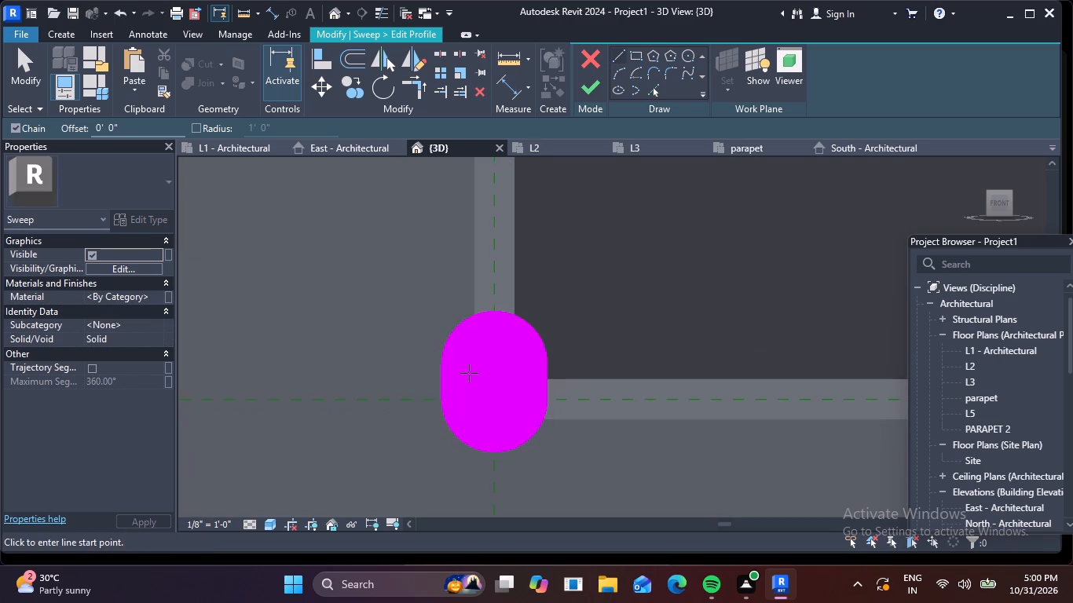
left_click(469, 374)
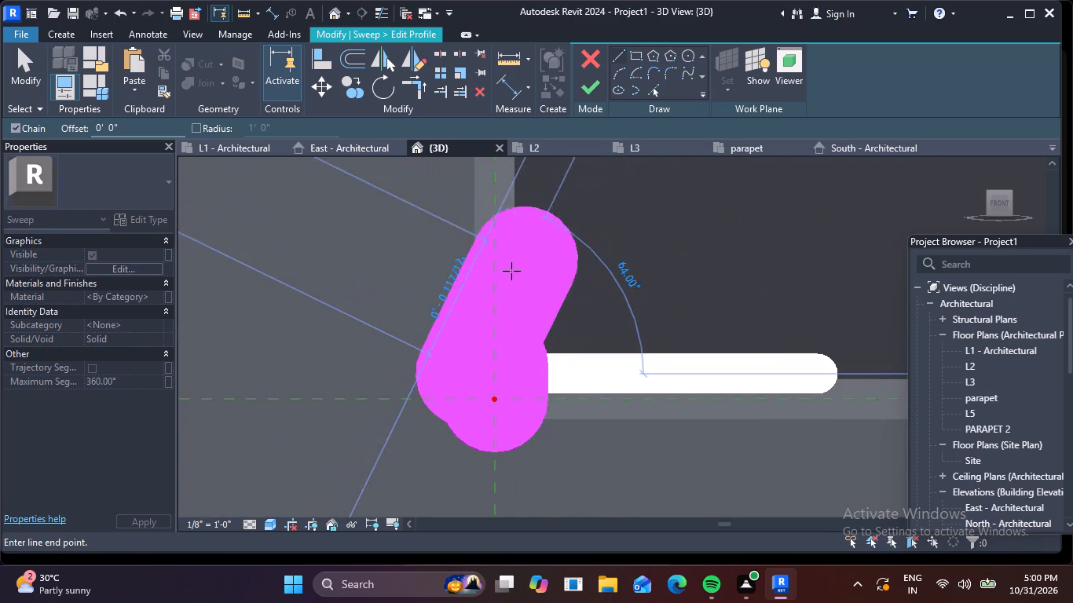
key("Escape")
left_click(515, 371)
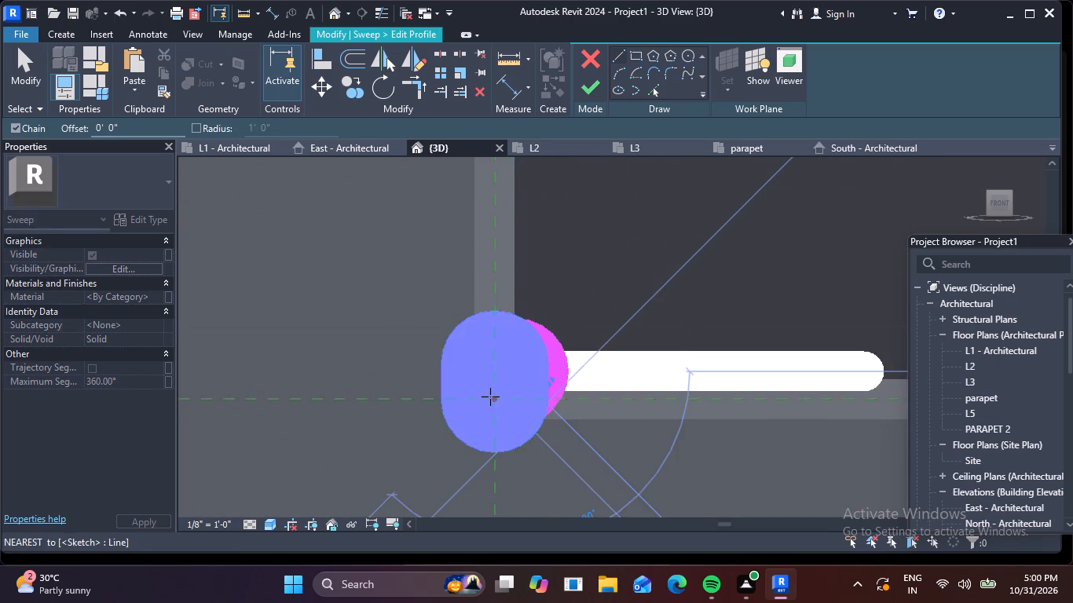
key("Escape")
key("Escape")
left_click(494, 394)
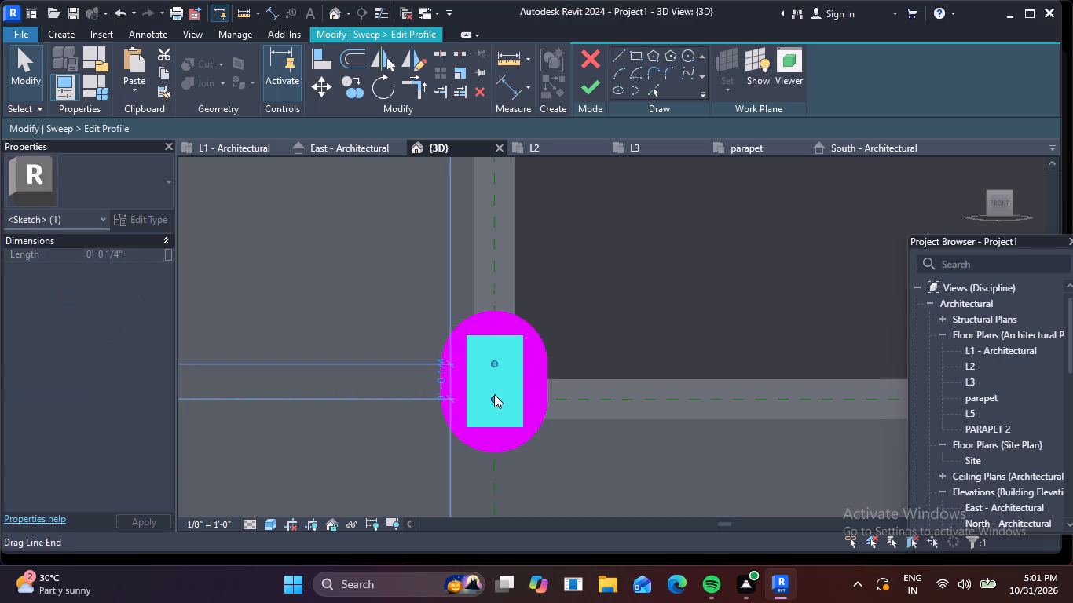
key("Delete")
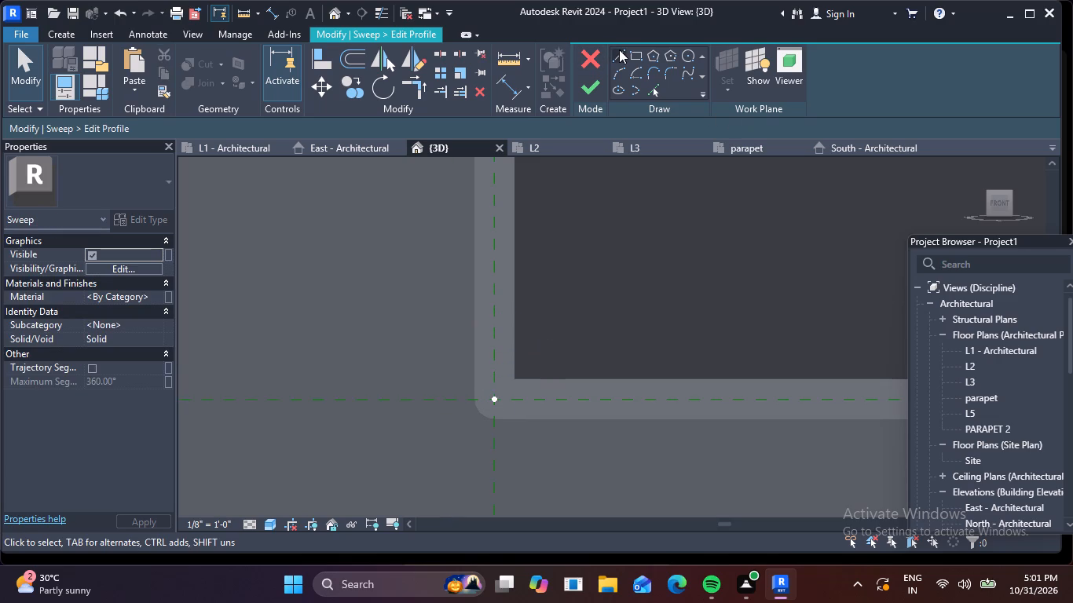
Draw a short vertical profile line up from the panel's lower-left corner, continued by a horizontal line about 1/2" long to the left.
left_click(619, 49)
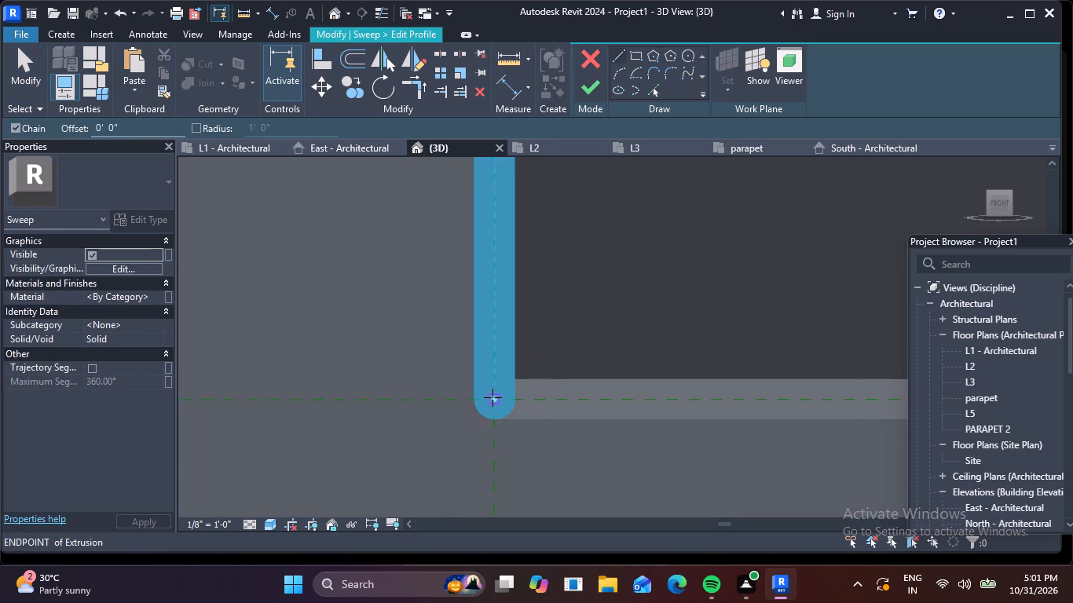
left_click(493, 397)
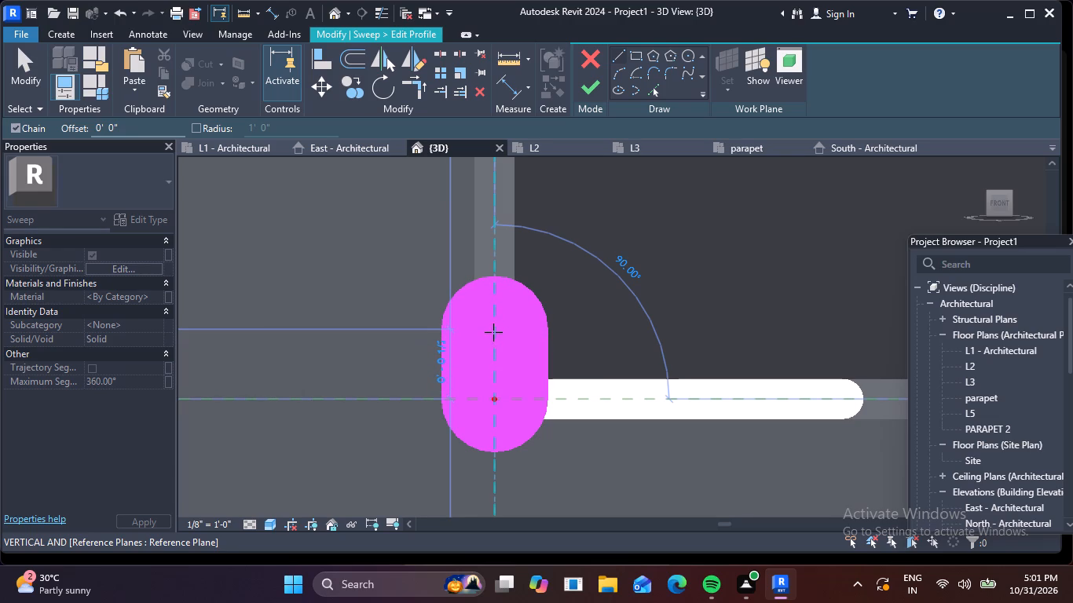
left_click(493, 331)
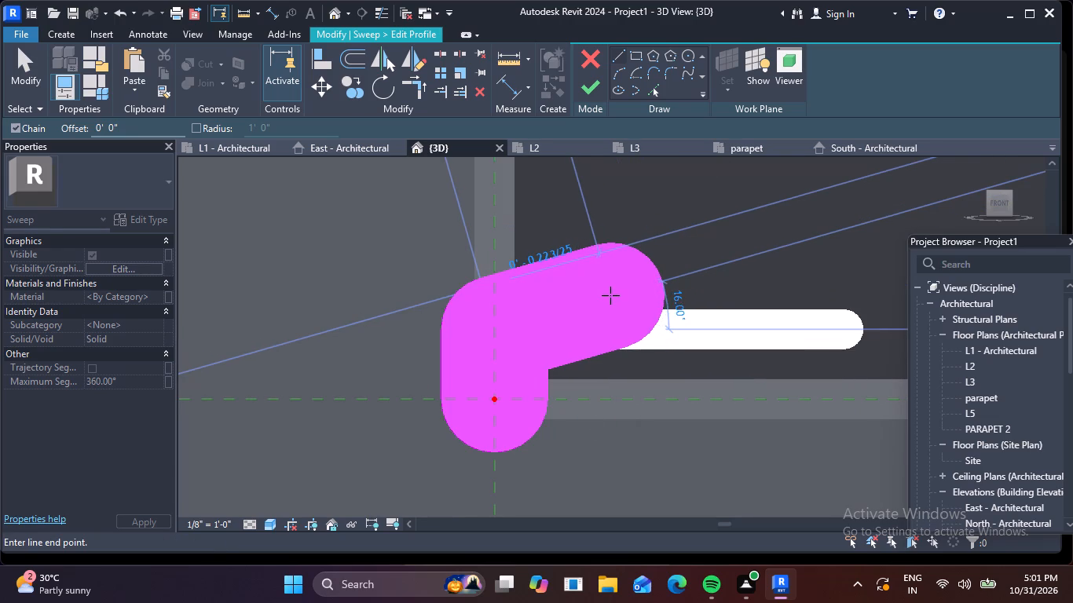
scroll(610, 295, "down", 4)
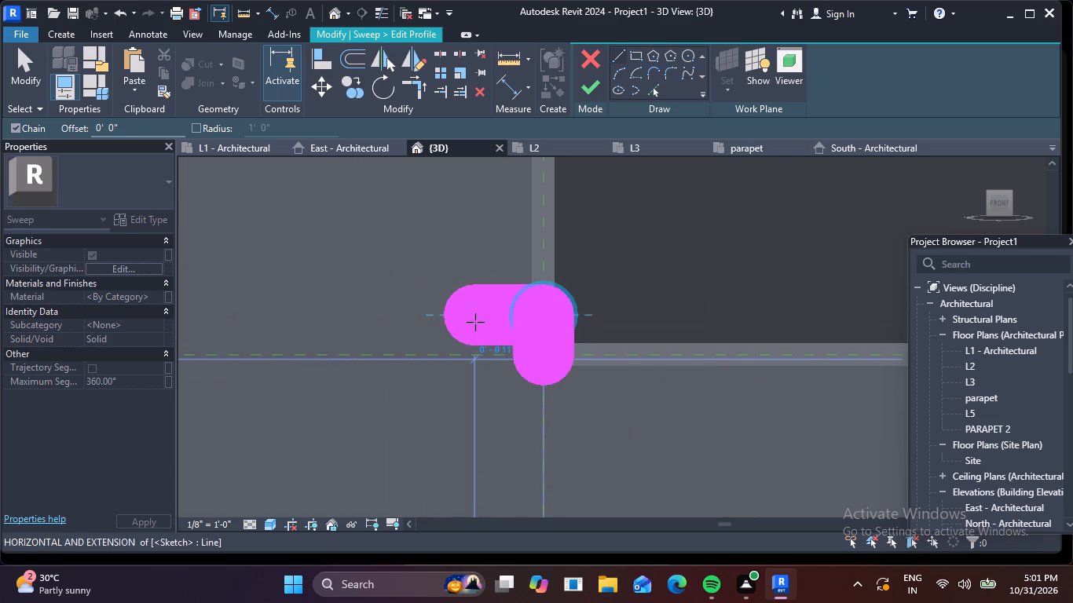
scroll(475, 322, "up", 4)
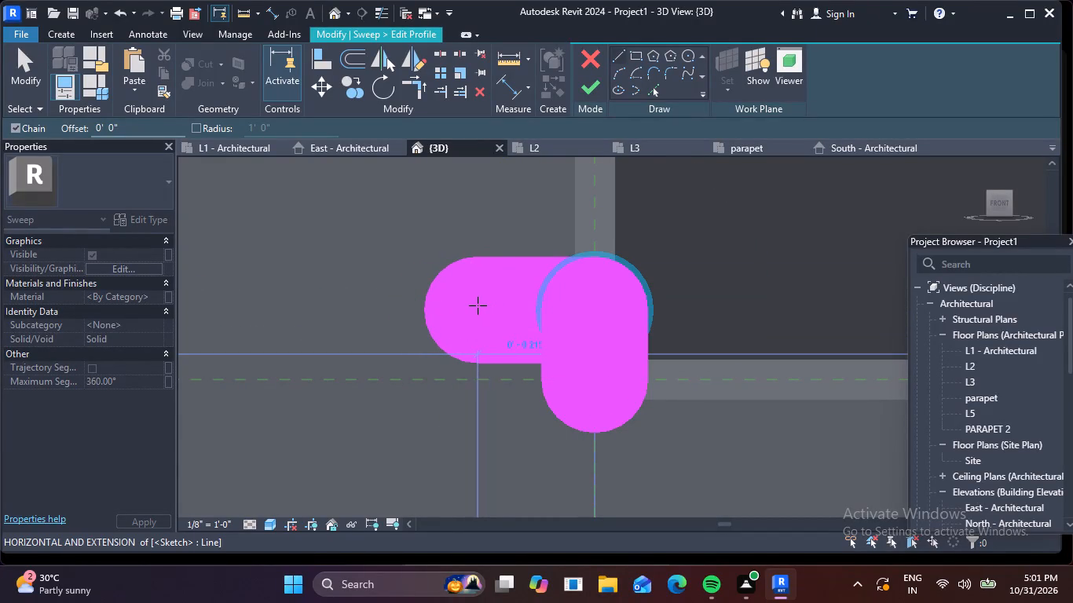
scroll(474, 306, "up", 5)
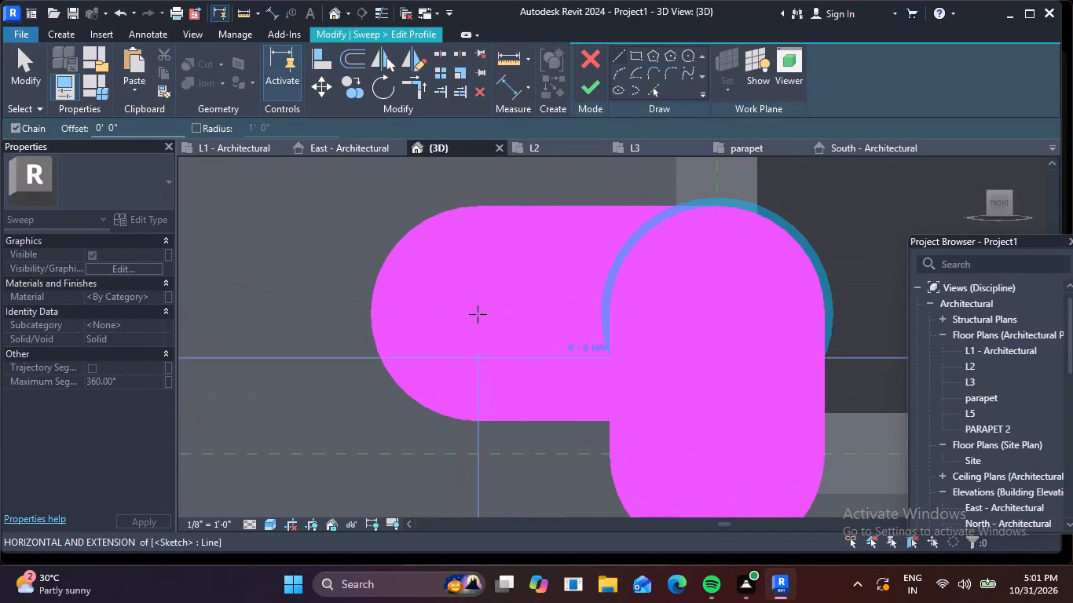
scroll(474, 316, "down", 13)
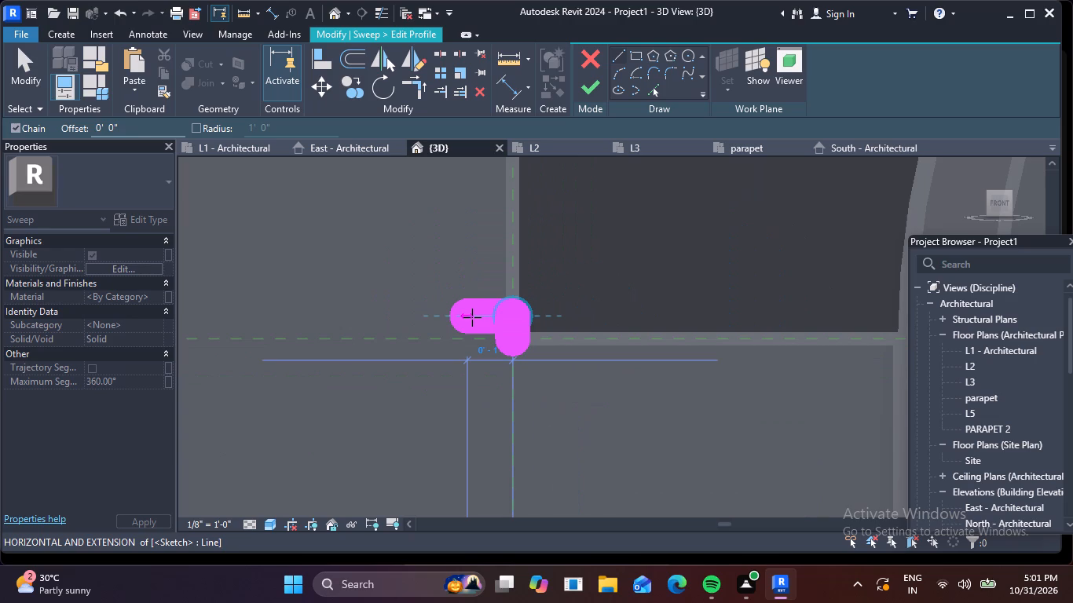
scroll(472, 317, "down", 2)
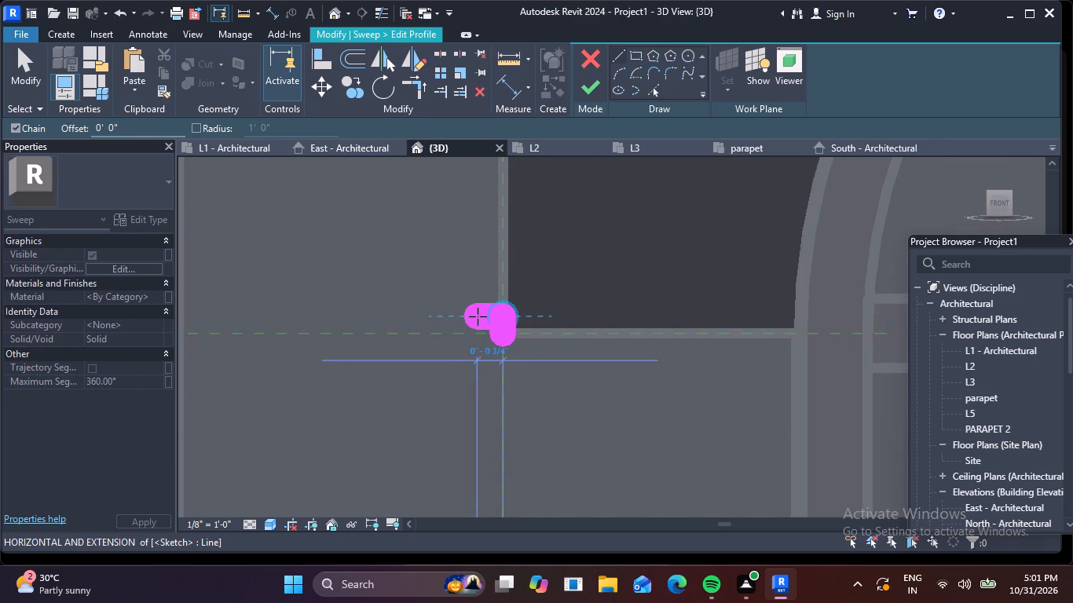
left_click(485, 316)
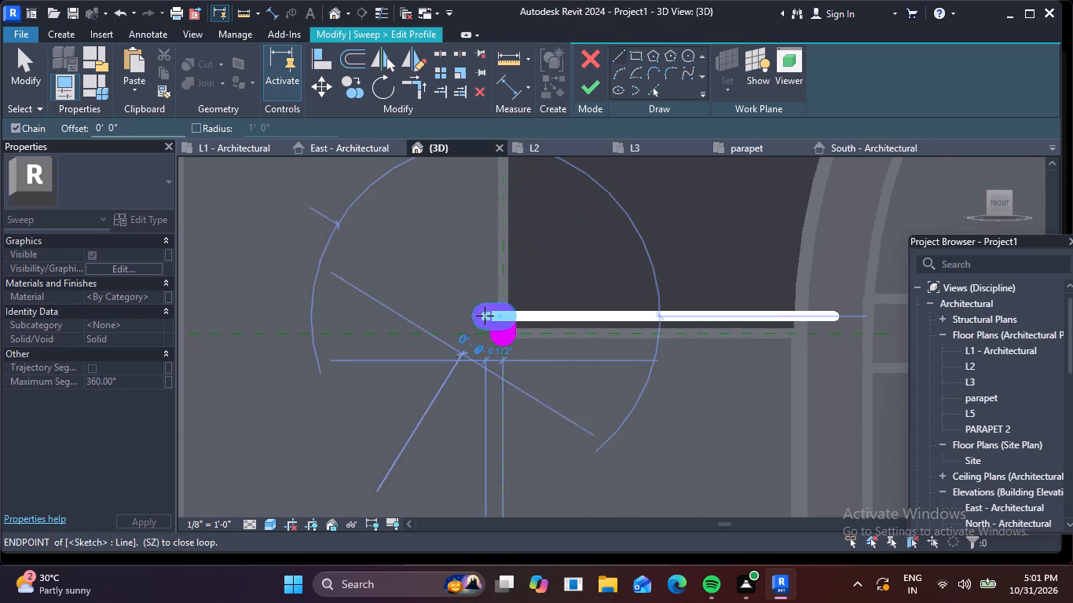
Add an arc bulging left from the horizontal line's end to a point about 1" directly above it.
scroll(475, 257, "up", 9)
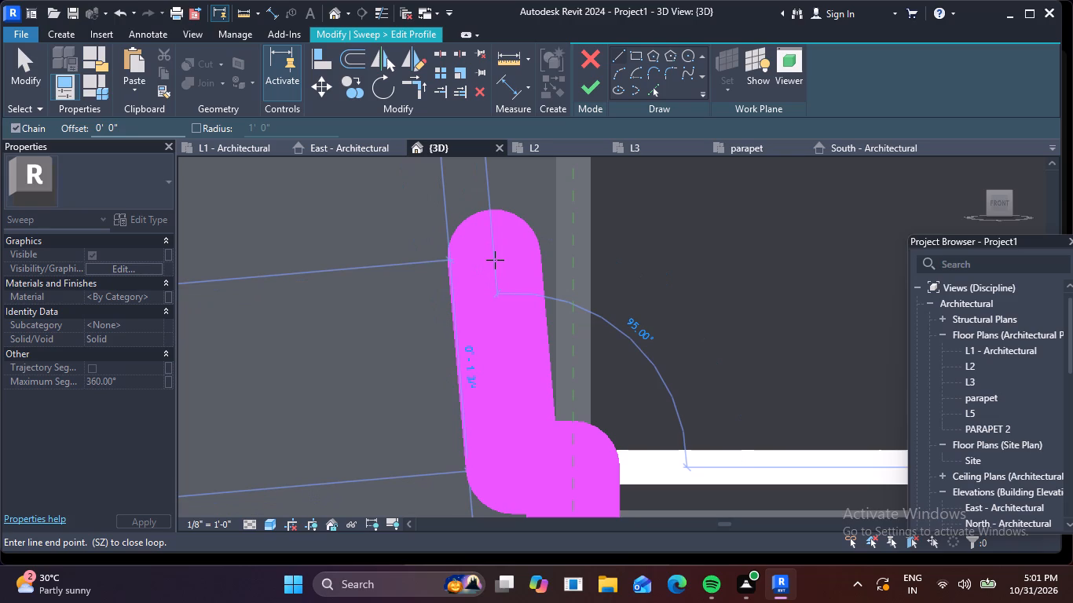
left_click(618, 65)
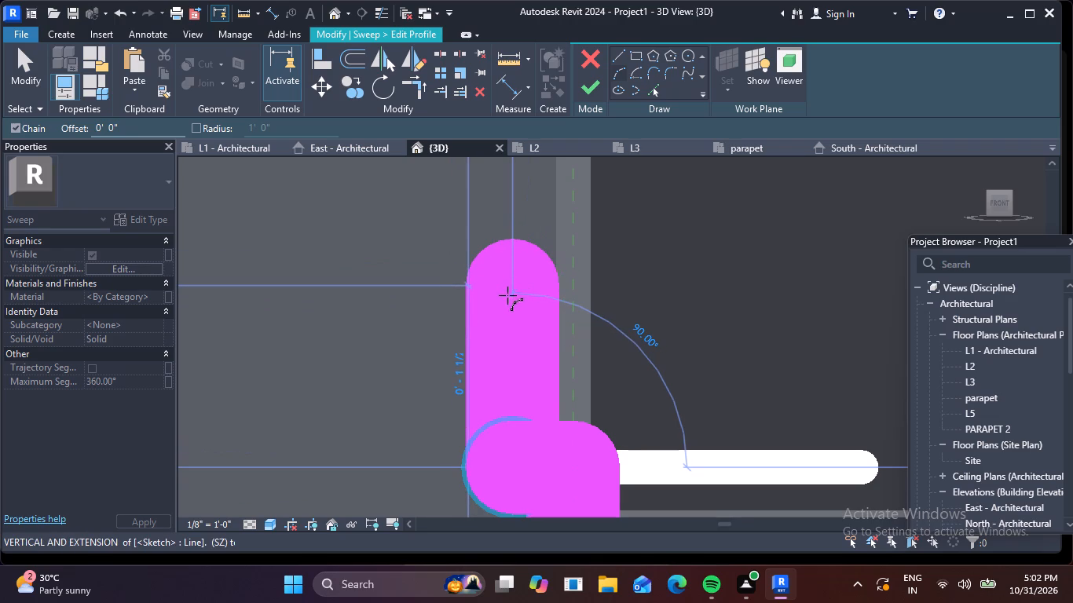
left_click(511, 345)
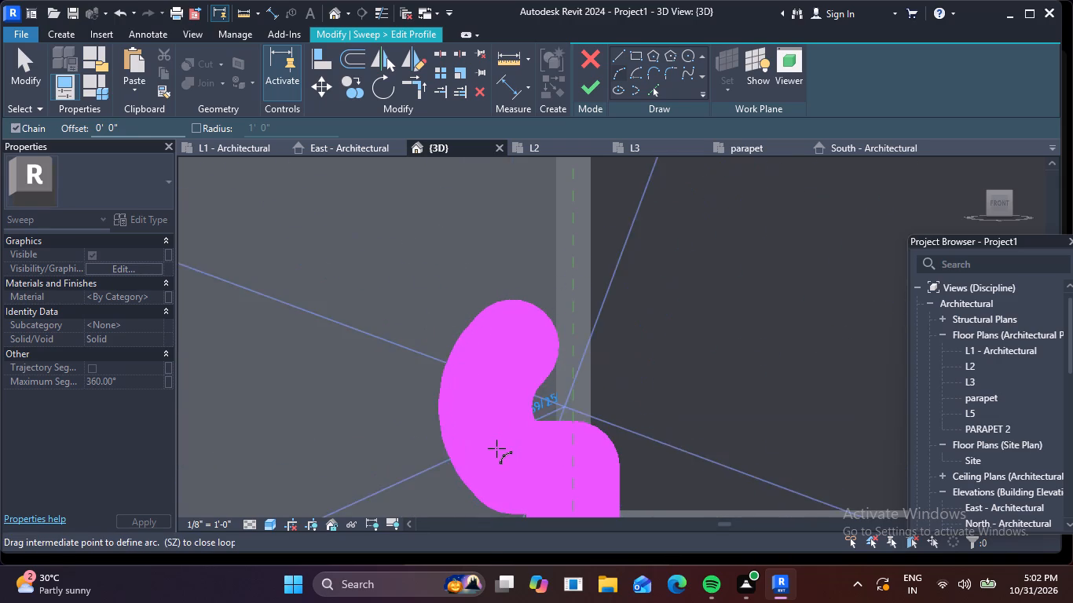
left_click(471, 455)
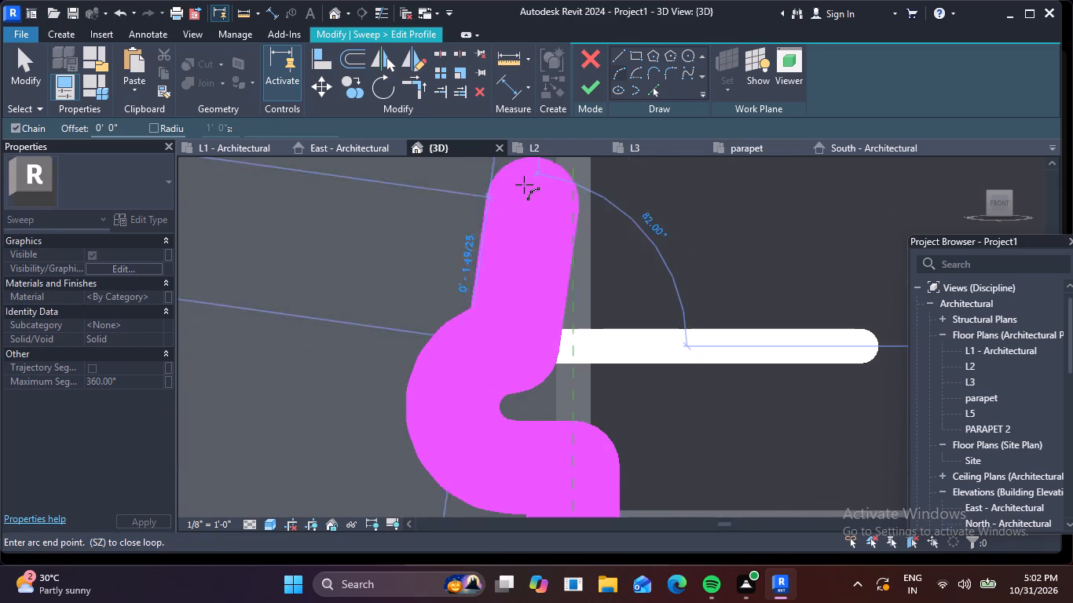
Draw a vertical profile line about 1/2" long up from the arc's upper end.
left_click(618, 57)
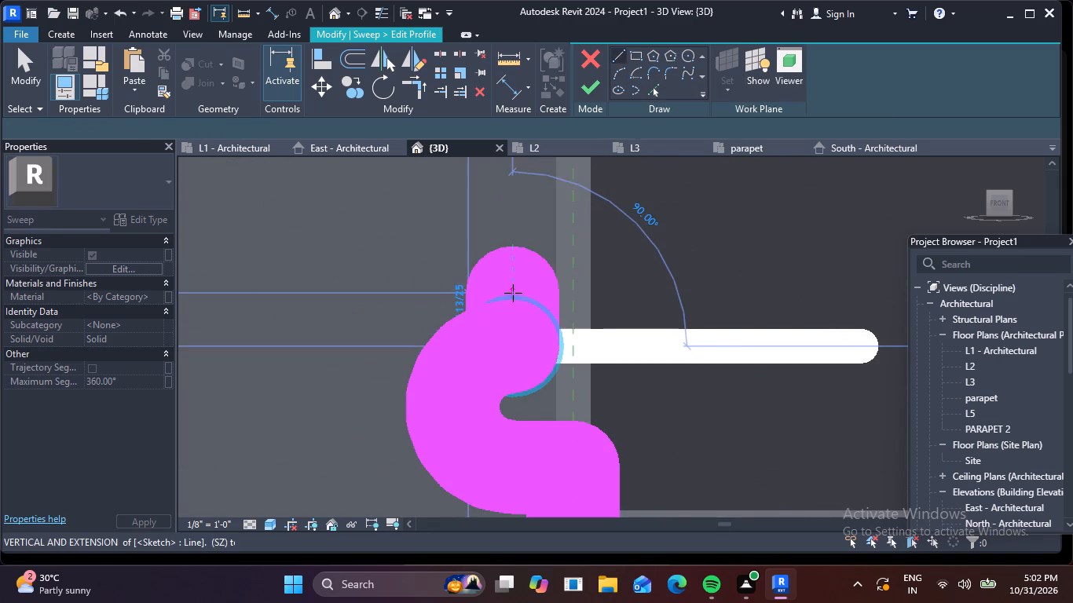
middle_click_drag(513, 293, 493, 427)
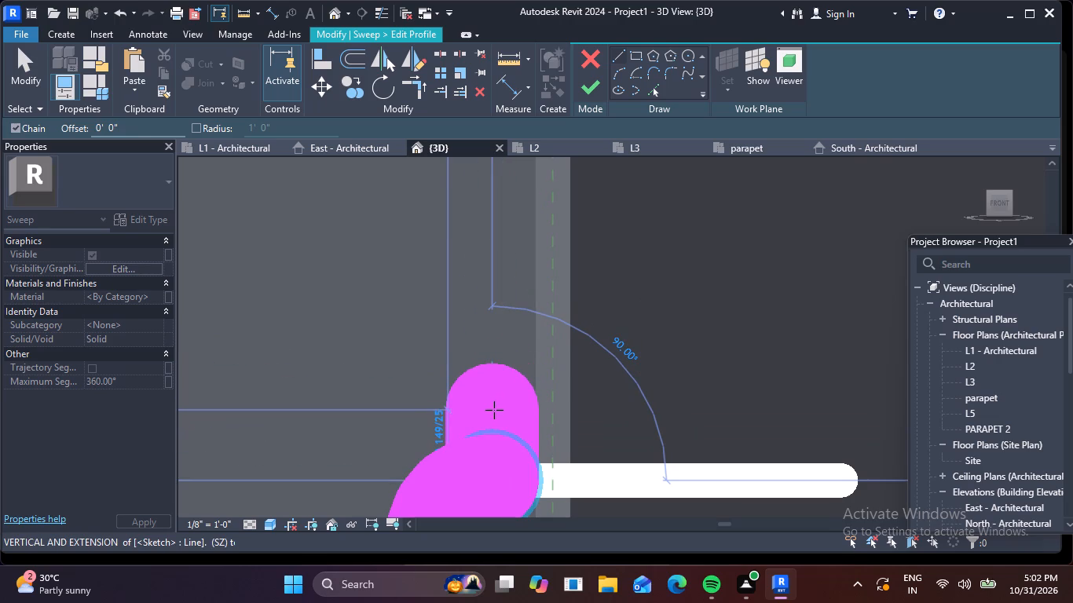
scroll(495, 410, "up", 3)
scroll(495, 410, "down", 11)
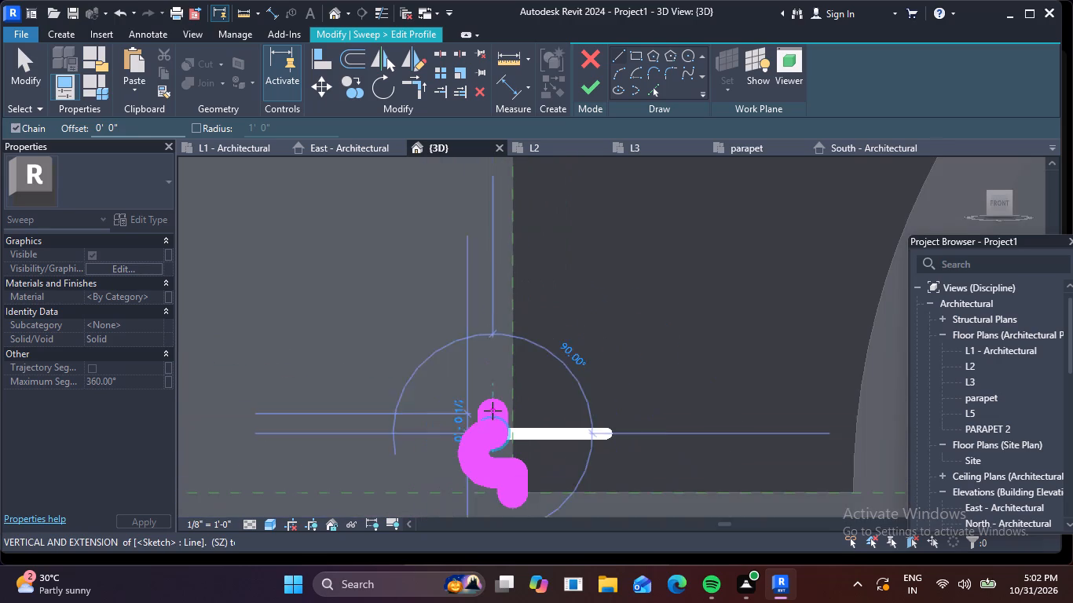
scroll(493, 417, "up", 2)
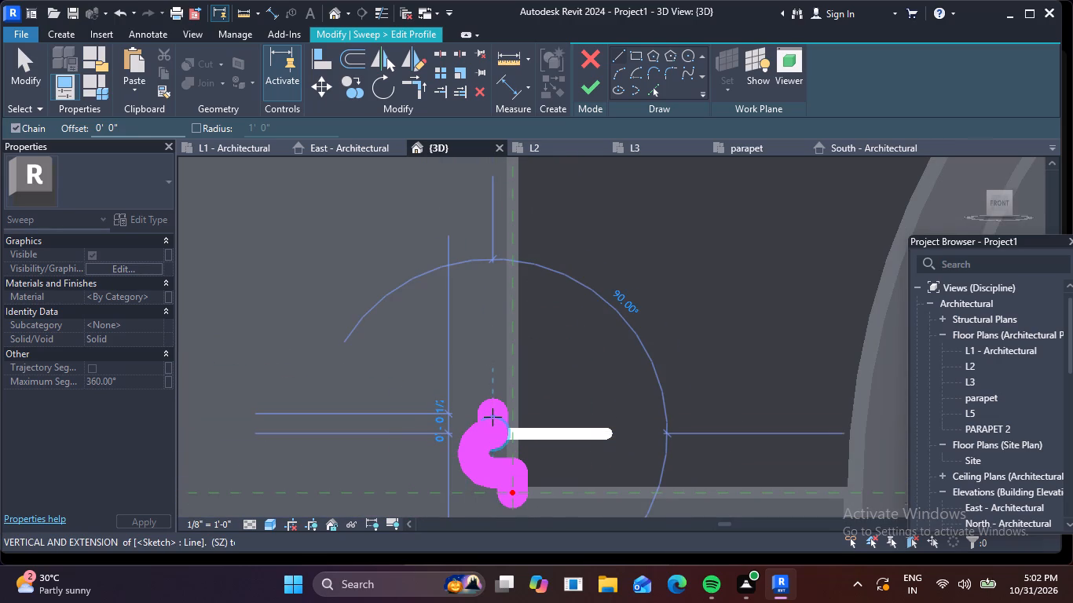
scroll(493, 417, "up", 2)
scroll(493, 417, "down", 2)
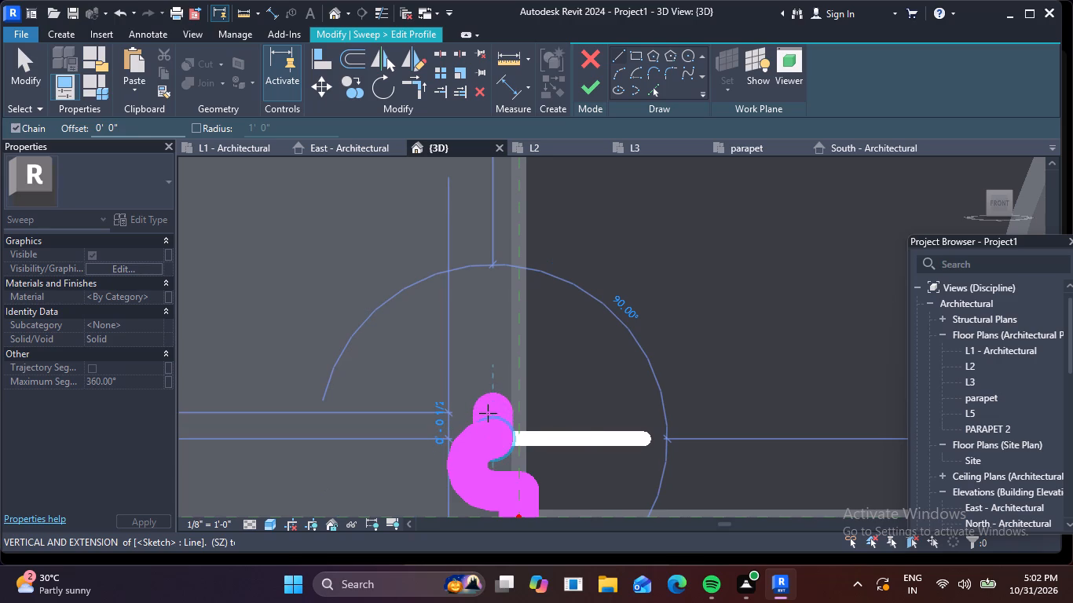
left_click(488, 413)
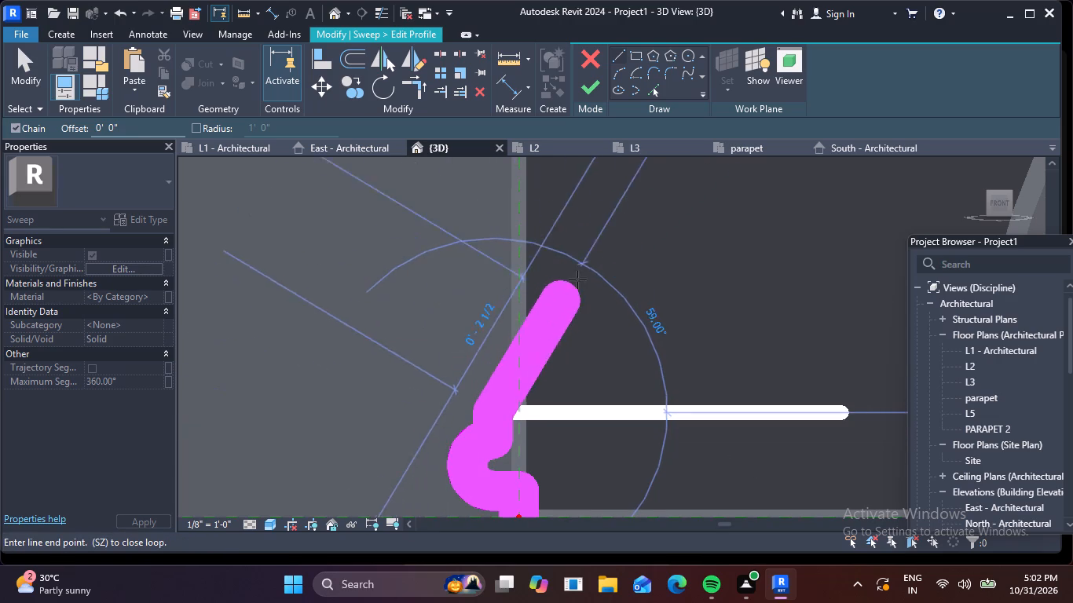
Add a second arc bulging left from the vertical line's top to a point about 1" directly above it.
left_click(613, 76)
scroll(477, 370, "up", 4)
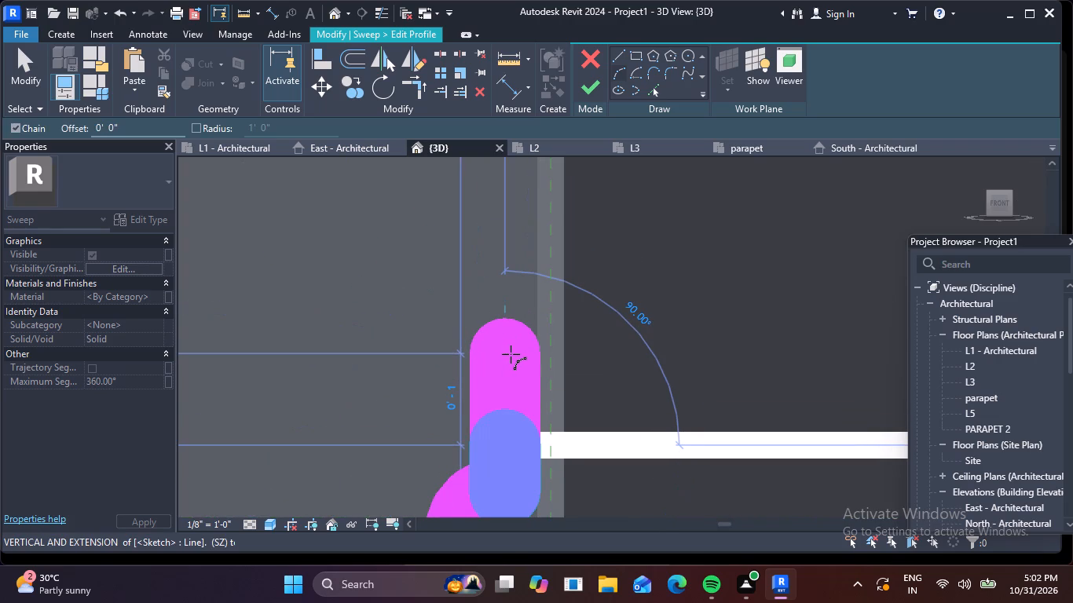
left_click(511, 354)
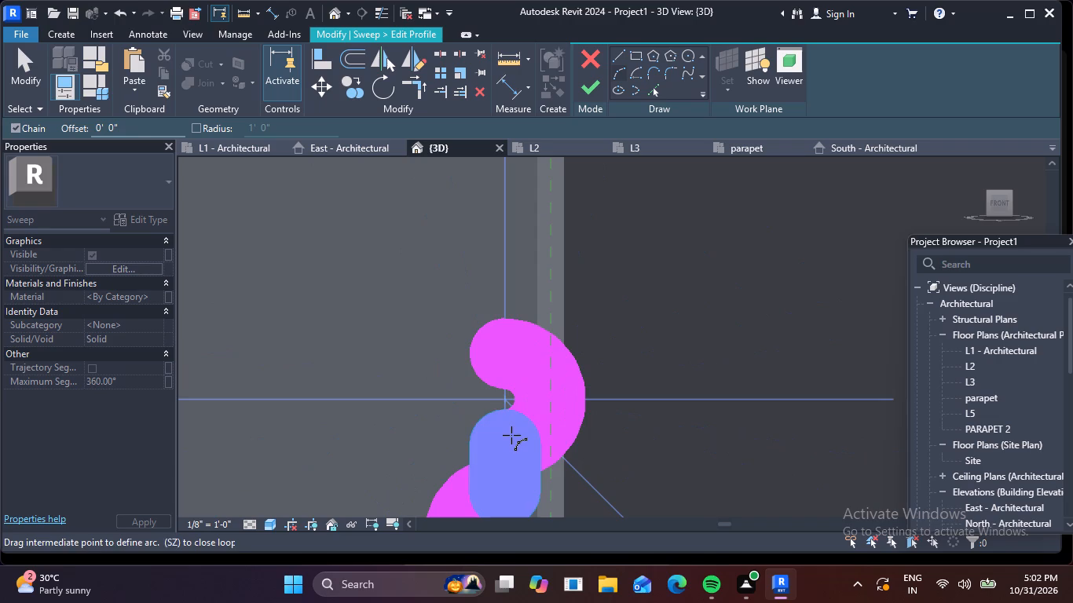
left_click(489, 441)
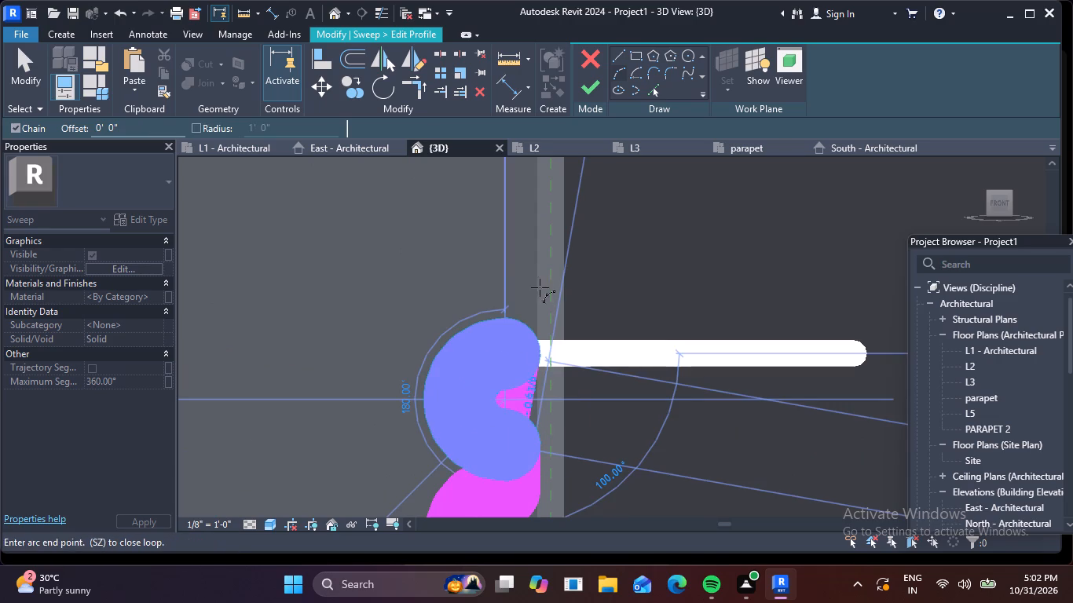
From the second arc's upper end, draw a vertical line about 1/2" up and a horizontal line right to the vertical reference plane.
left_click(617, 51)
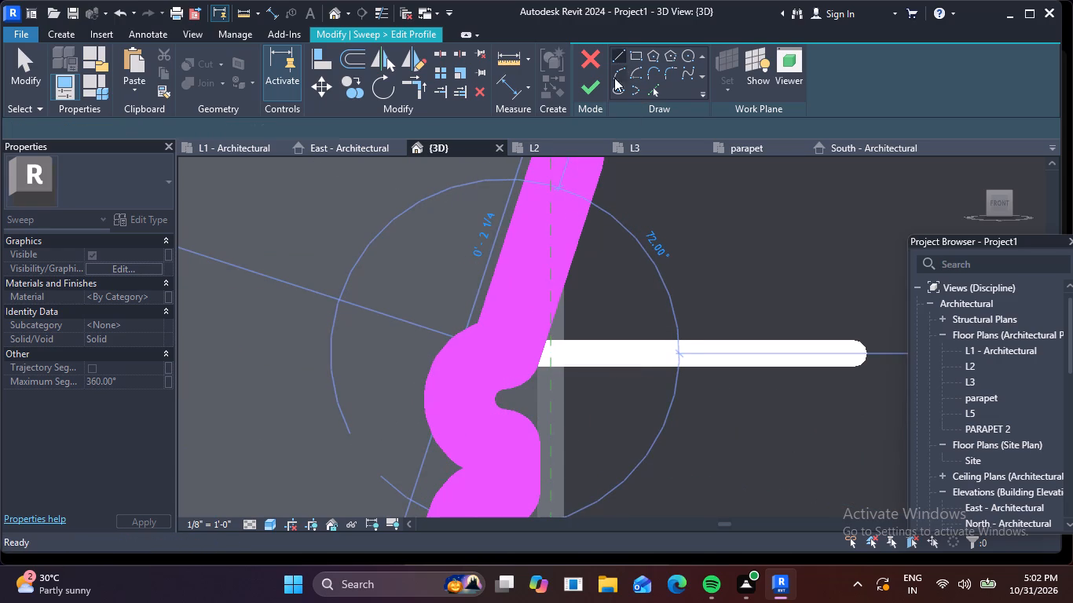
scroll(522, 247, "down", 3)
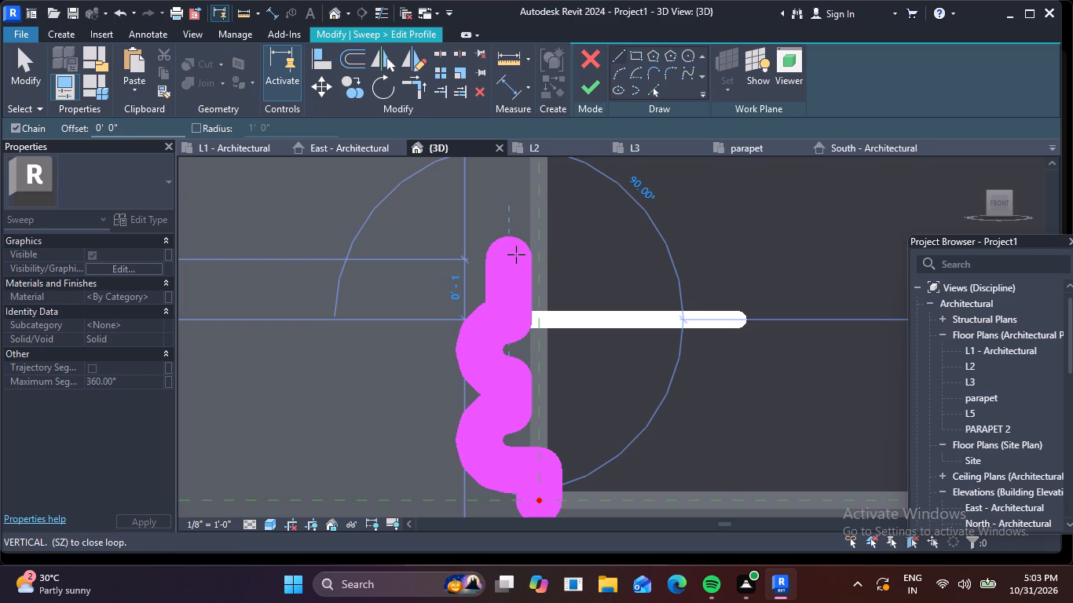
left_click(624, 52)
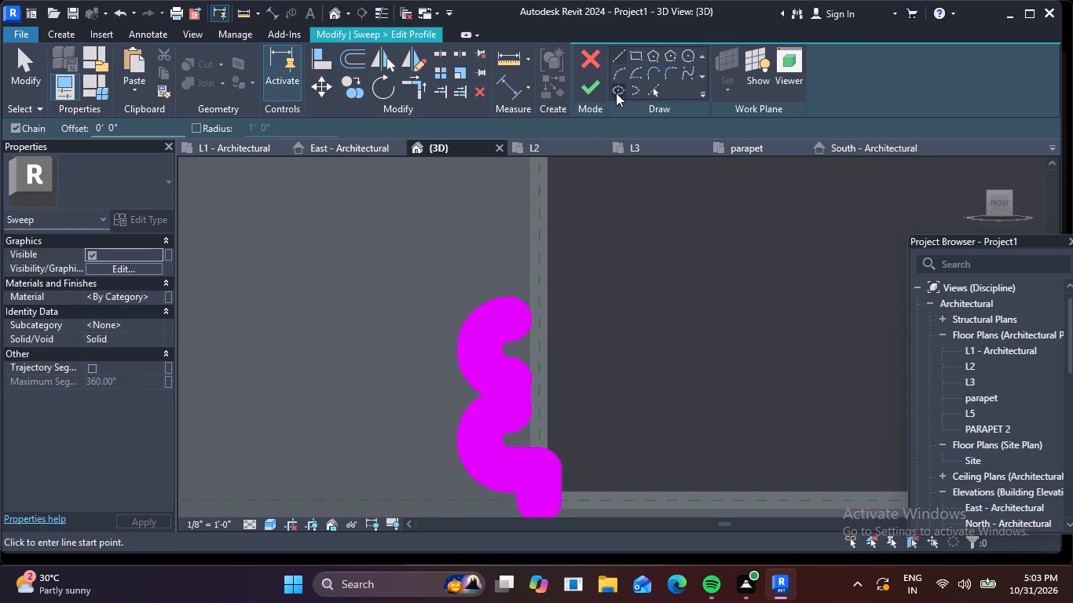
left_click(619, 55)
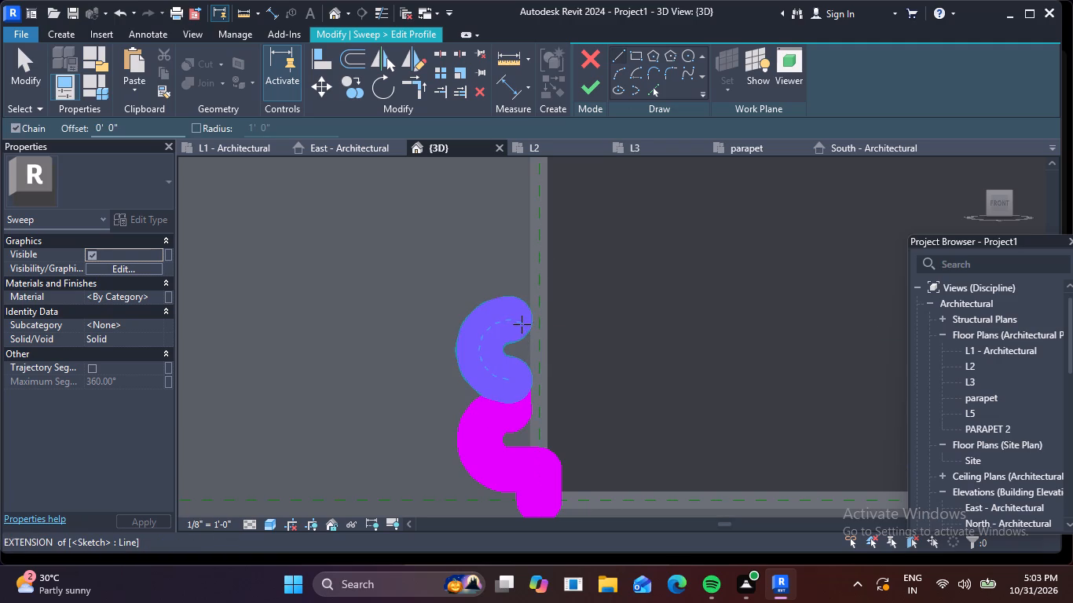
left_click(511, 318)
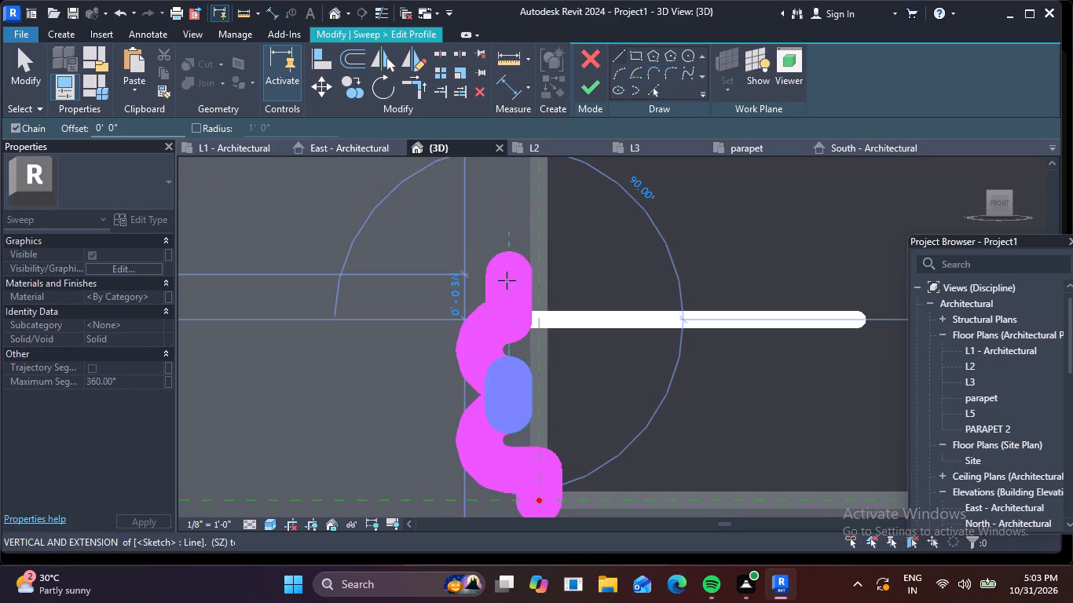
scroll(507, 283, "down", 4)
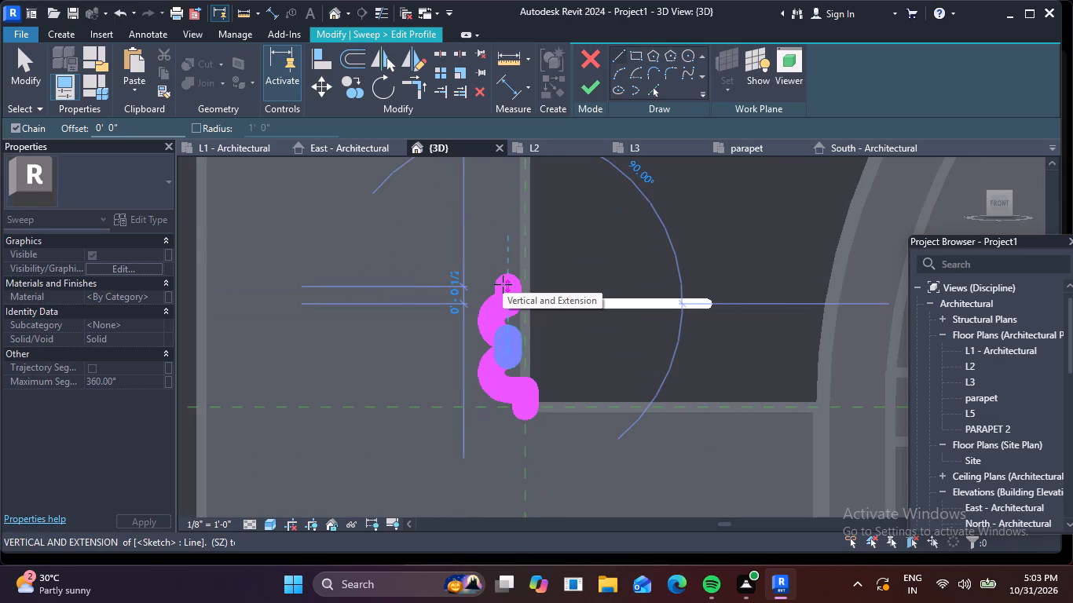
left_click(503, 284)
scroll(535, 281, "up", 4)
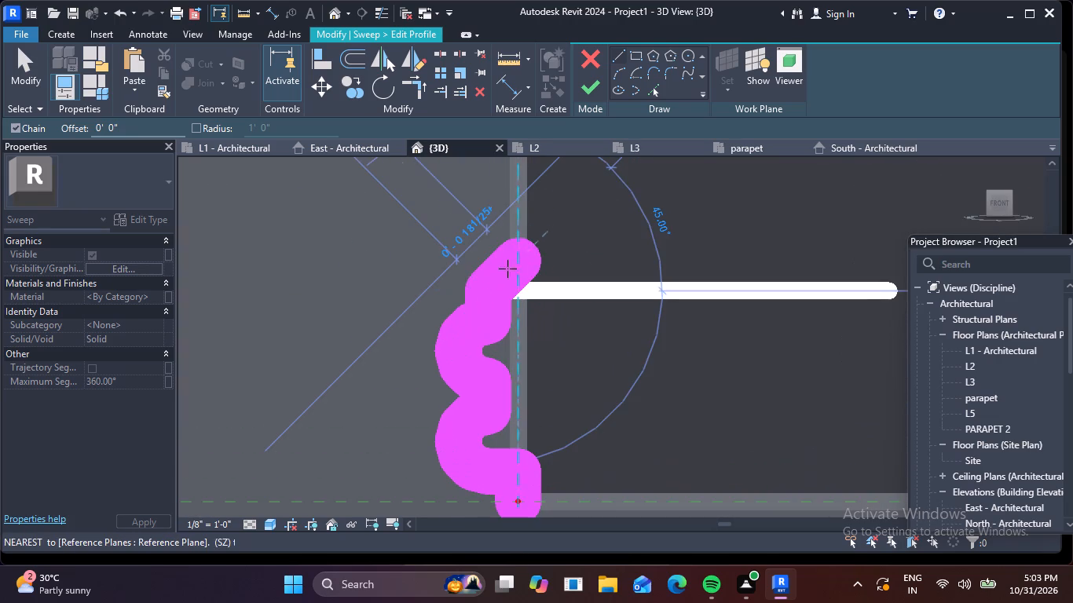
left_click(520, 285)
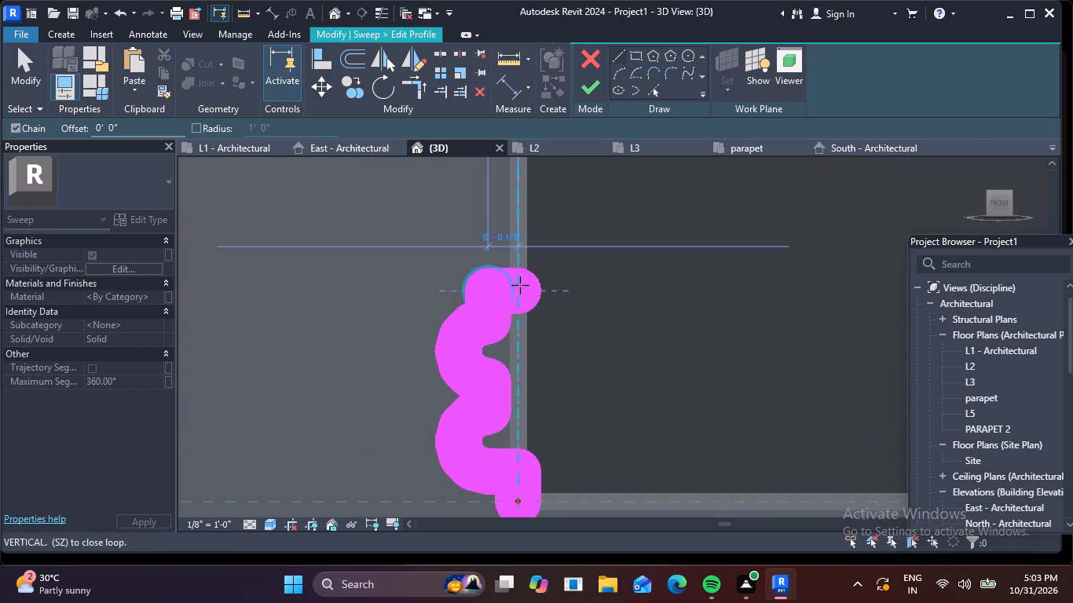
Continue the profile with a vertical line down the reference plane to the top of the short line at the panel's corner.
scroll(529, 477, "down", 1)
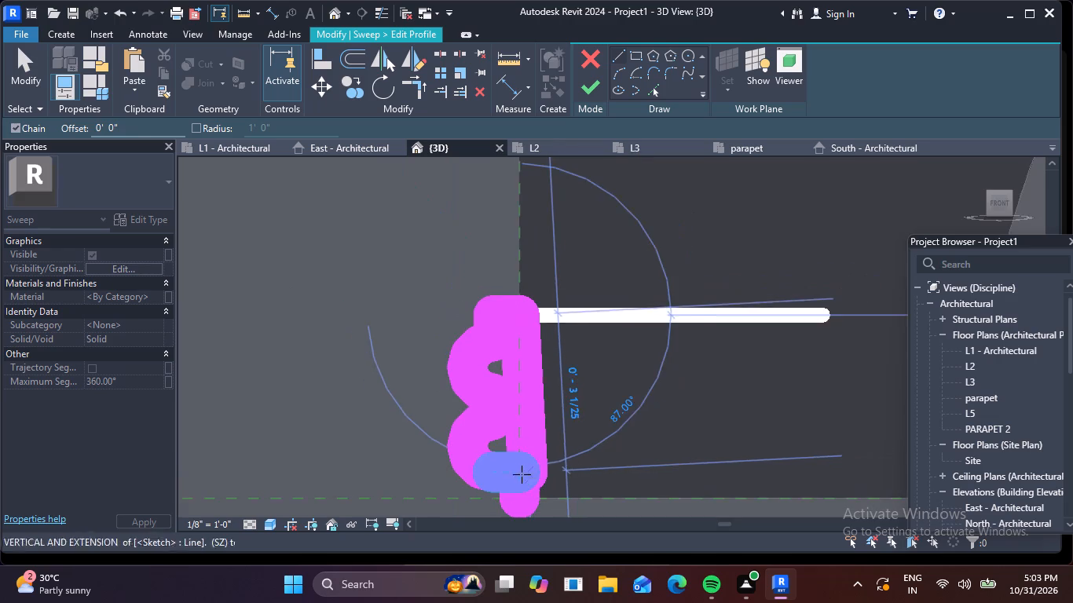
middle_click_drag(521, 473, 500, 390)
scroll(500, 404, "up", 5)
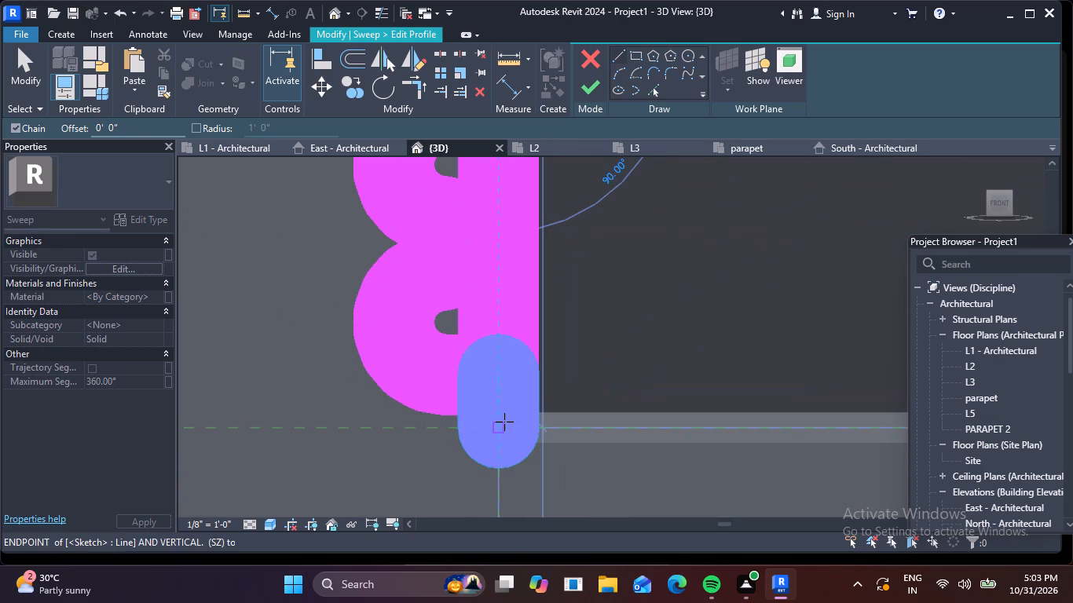
scroll(508, 403, "up", 4)
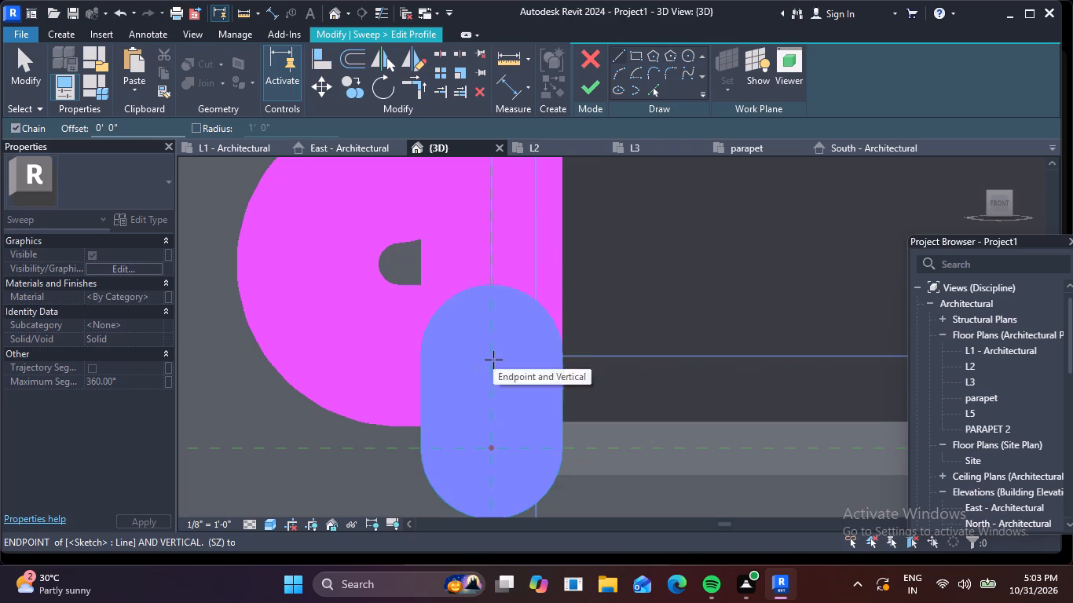
left_click(492, 356)
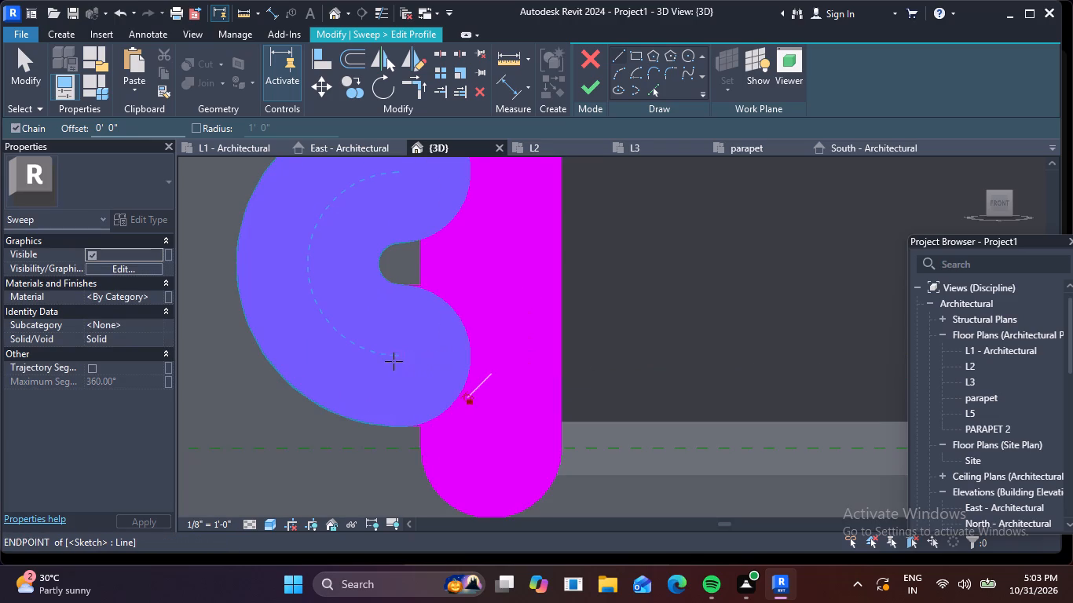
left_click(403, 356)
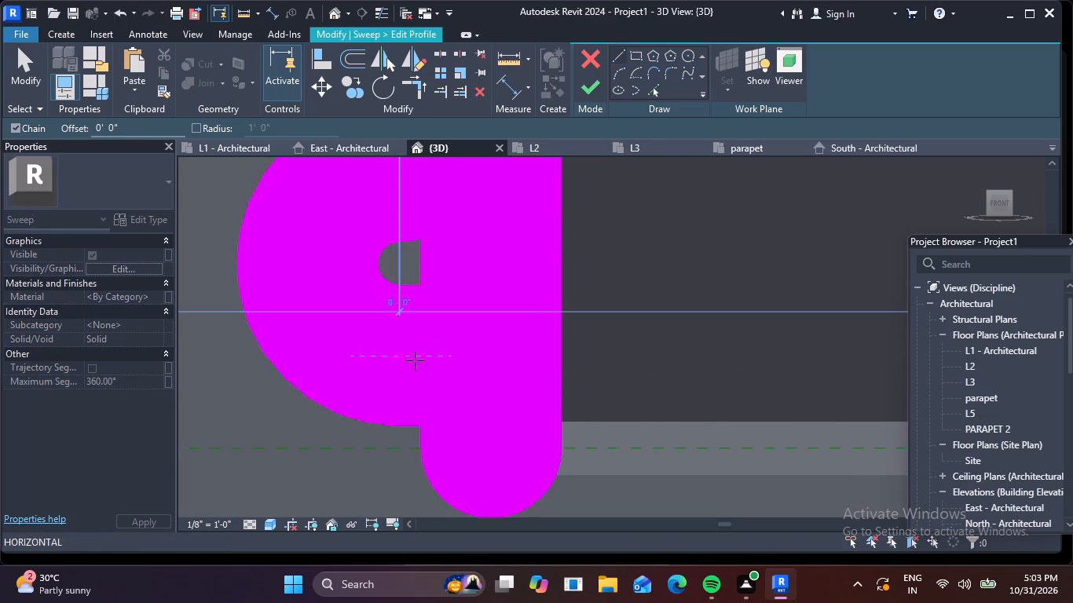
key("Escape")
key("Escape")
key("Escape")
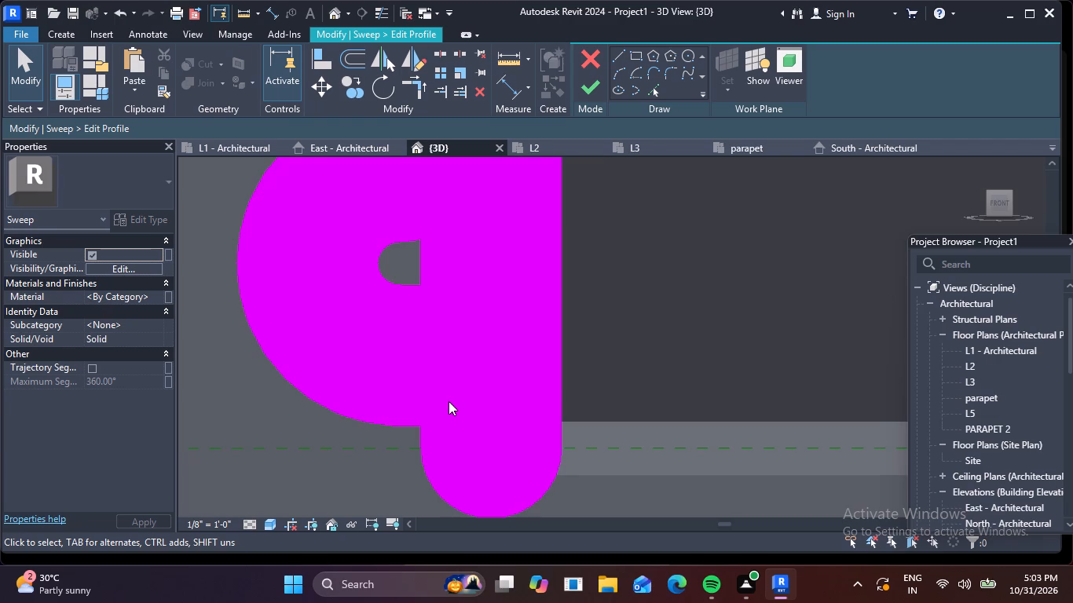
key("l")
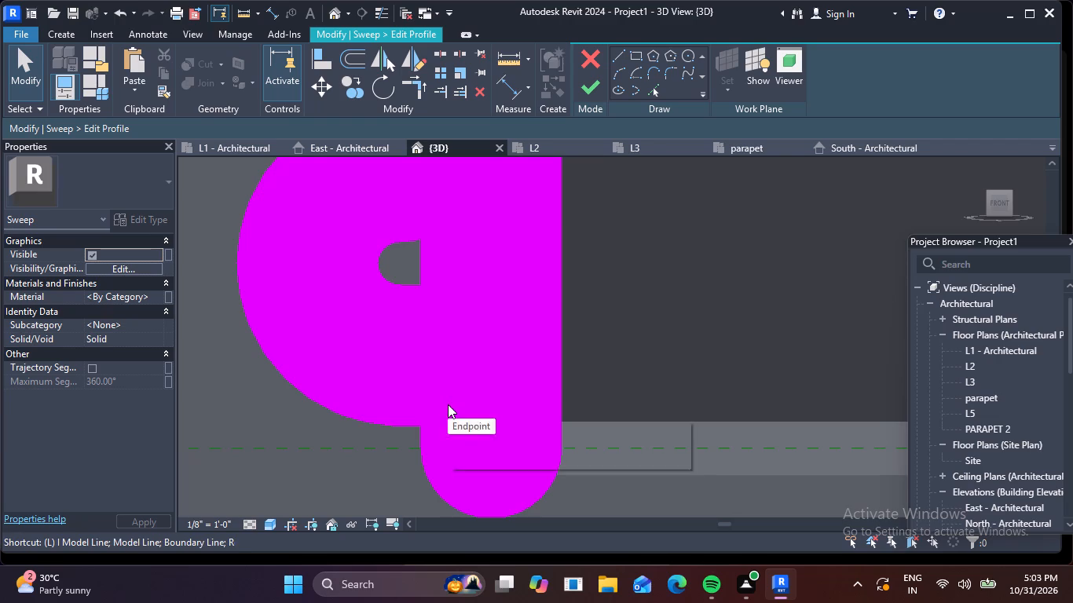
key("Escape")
Draw a vertical line from the lower arc's bottom end down to the horizontal reference plane and a horizontal line back to the panel's corner.
left_click(616, 59)
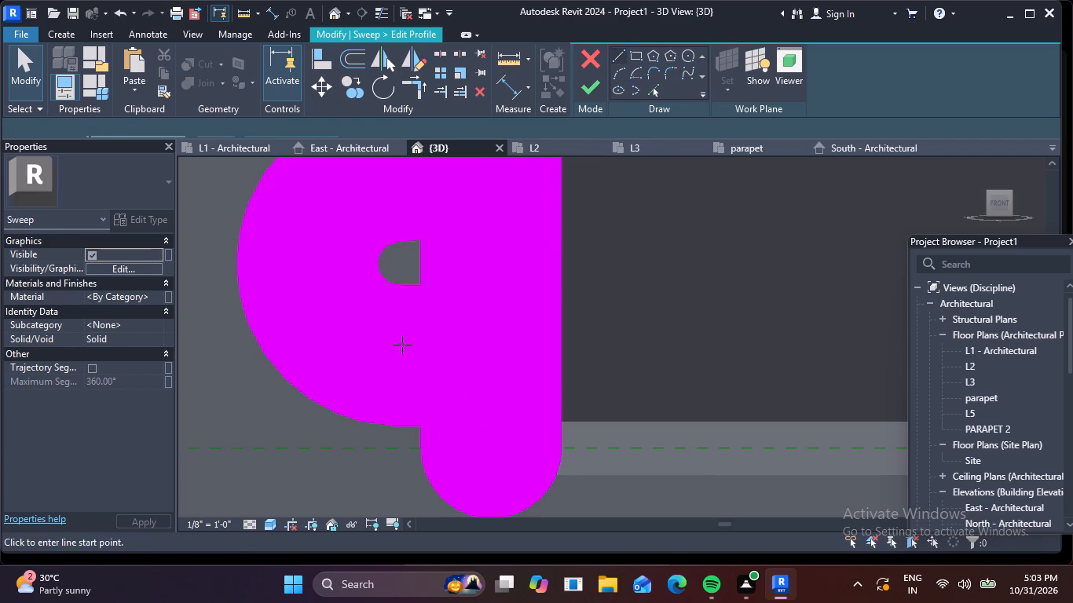
left_click(399, 357)
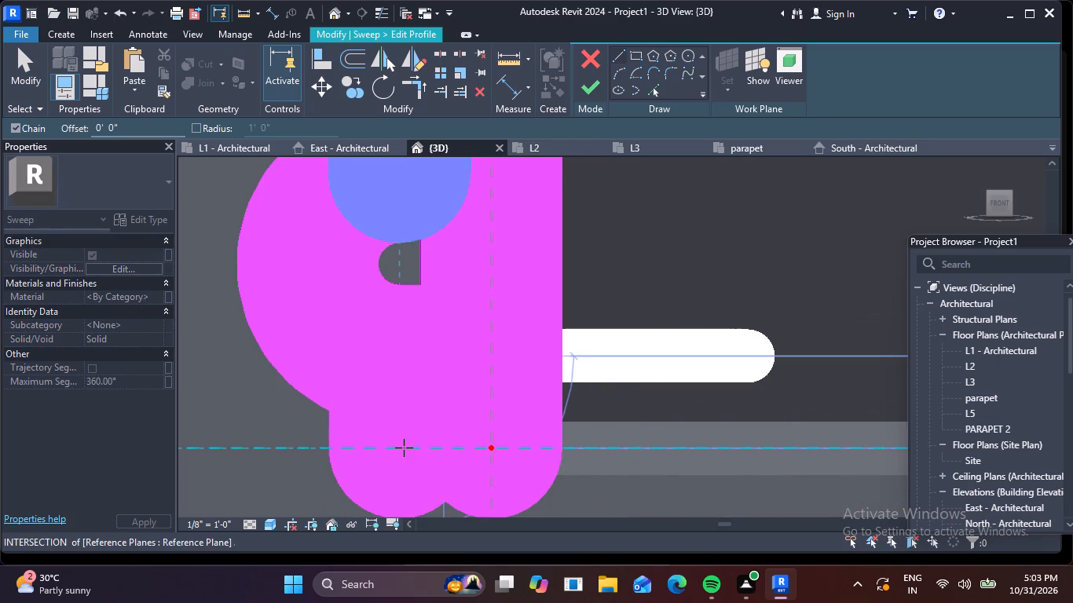
left_click(404, 448)
left_click(493, 448)
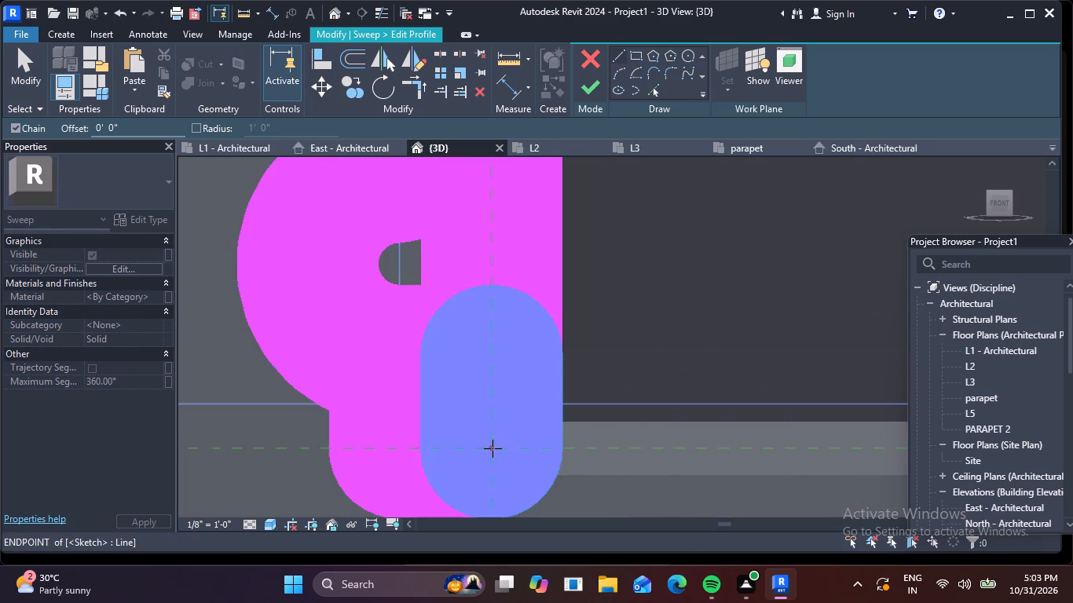
key("Escape")
scroll(466, 432, "down", 7)
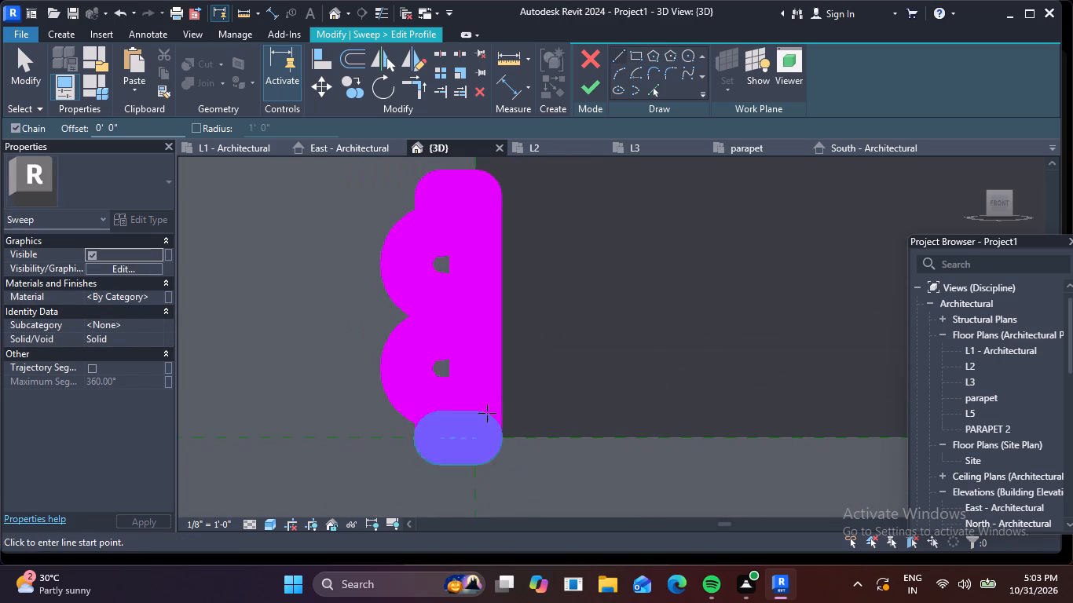
key("Escape")
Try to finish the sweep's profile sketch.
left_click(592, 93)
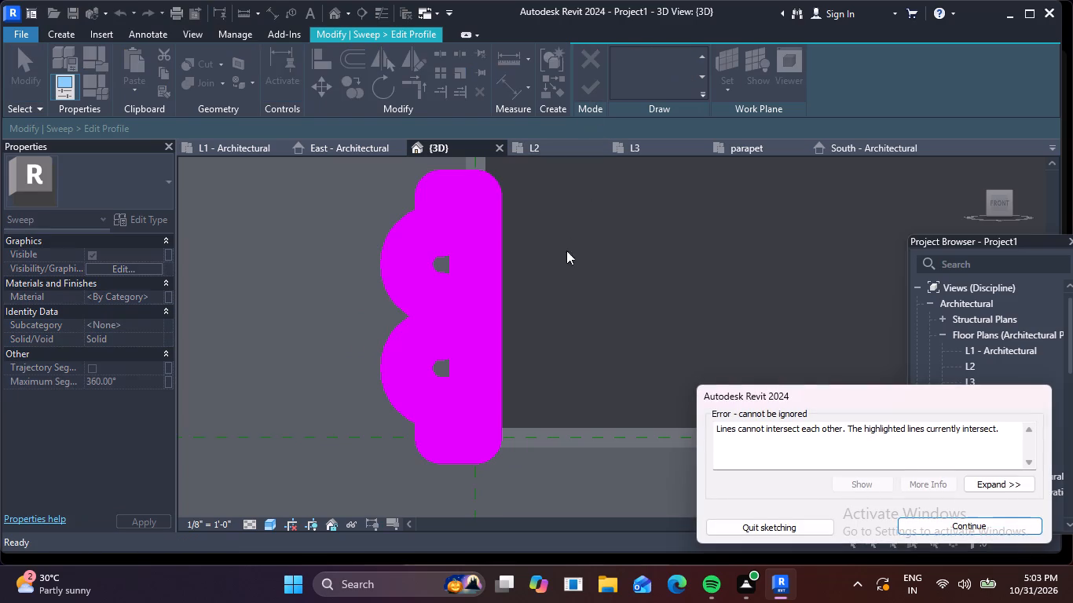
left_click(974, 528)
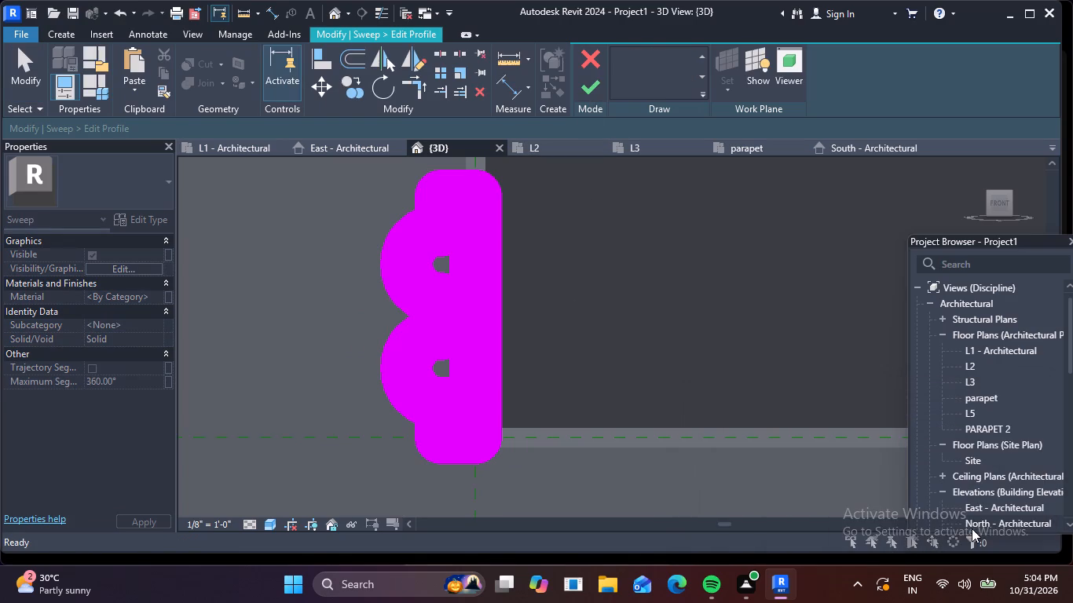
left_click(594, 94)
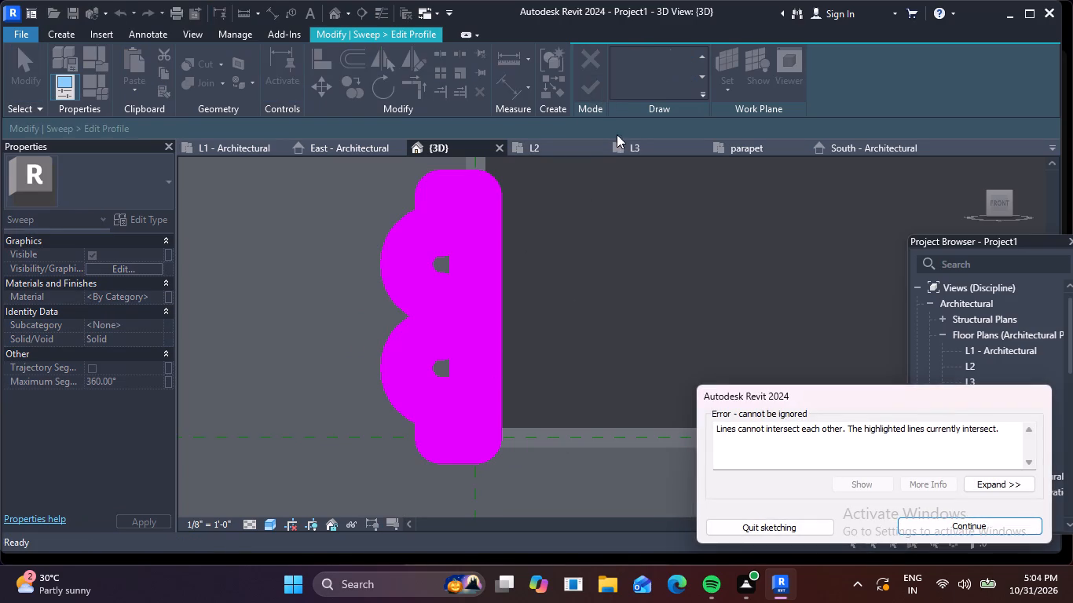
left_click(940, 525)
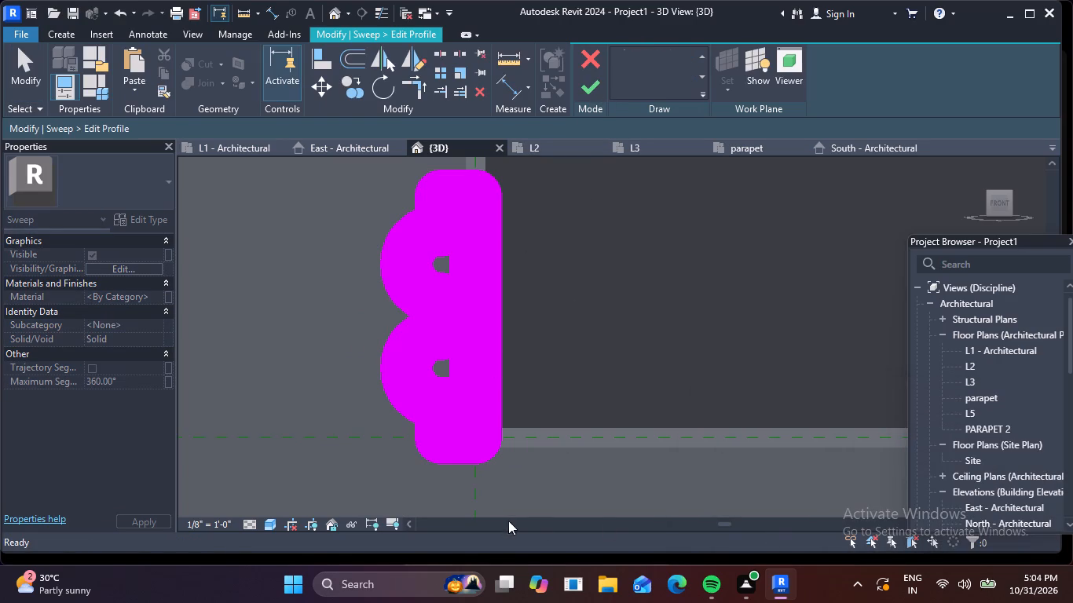
Examine the sweep profile's lines at the panel's lower corner and the profile's whole outline for faulty segments.
scroll(473, 473, "up", 5)
left_click(419, 418)
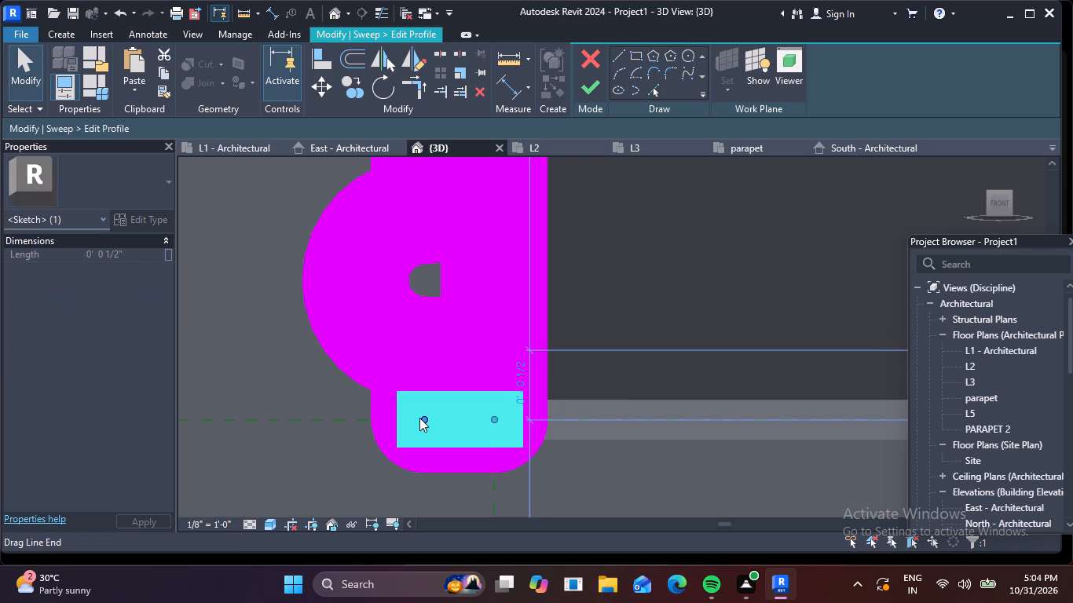
key("Escape")
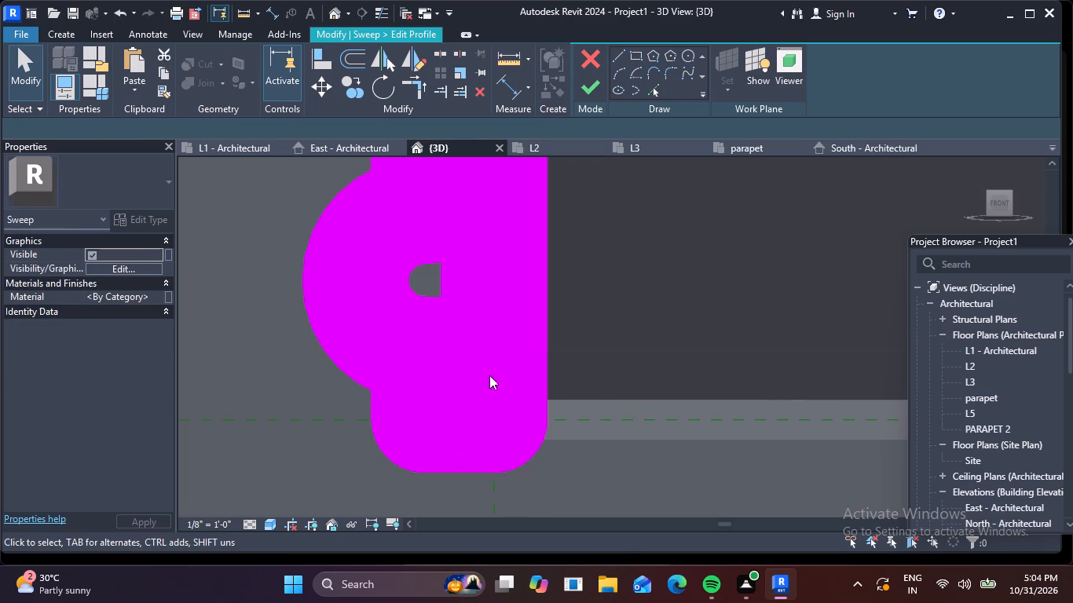
left_click(511, 353)
left_click(502, 404)
left_click(502, 404)
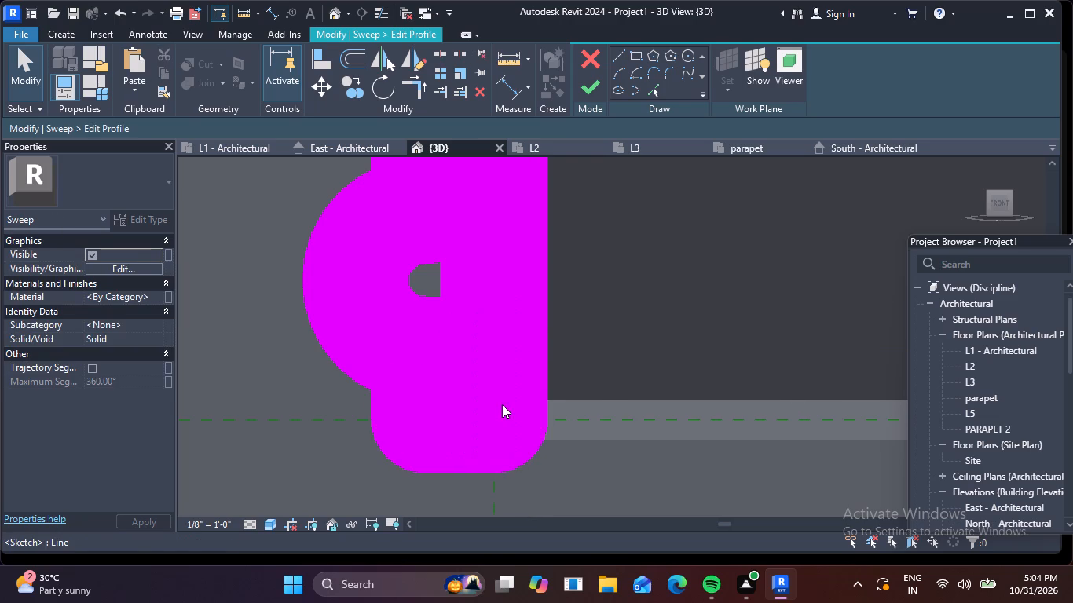
left_click(478, 415)
key("Escape")
left_click(522, 368)
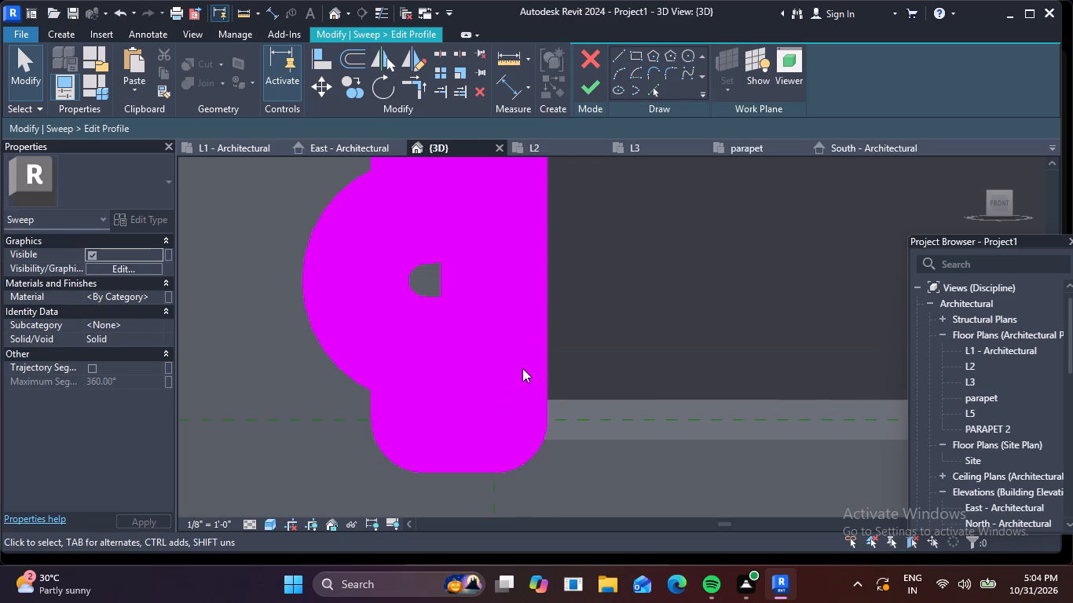
left_click(519, 327)
left_click(379, 298)
left_click(376, 315)
scroll(479, 282, "down", 5)
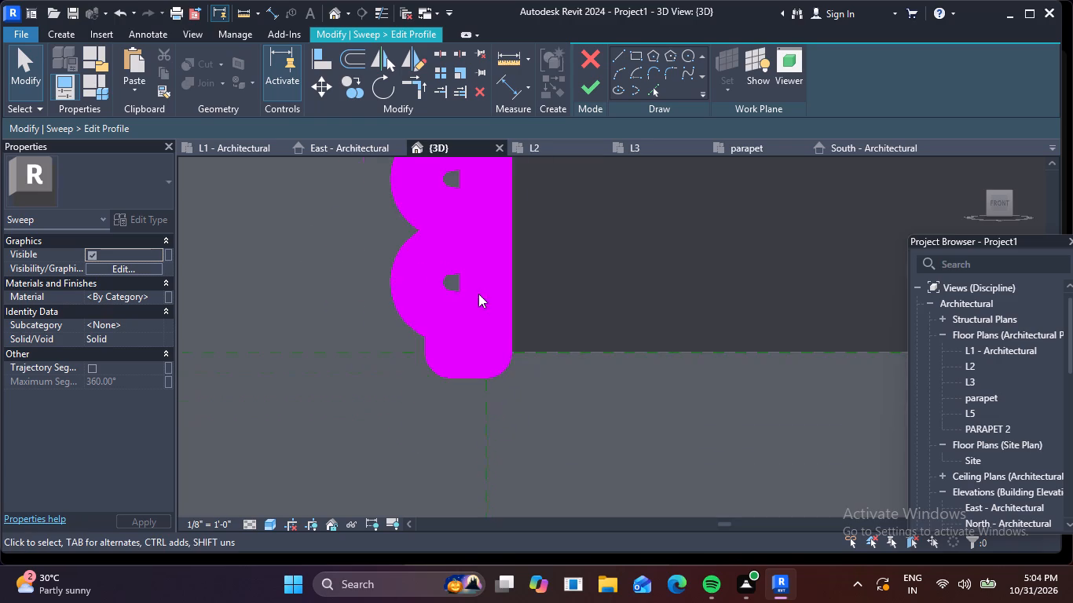
scroll(469, 267, "down", 2)
middle_click_drag(466, 275, 427, 373)
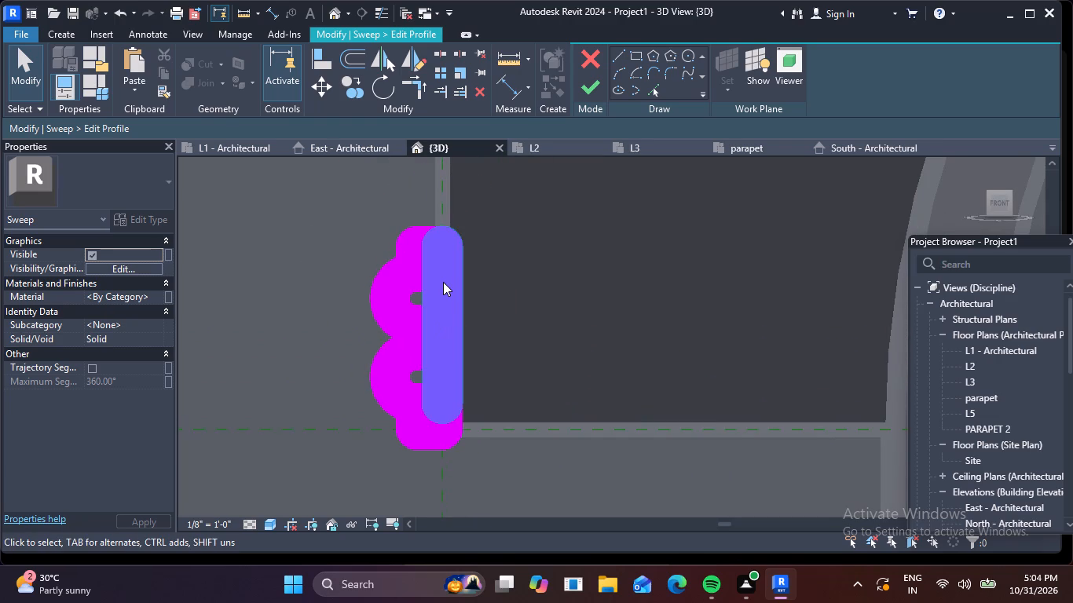
left_click_drag(342, 201, 515, 497)
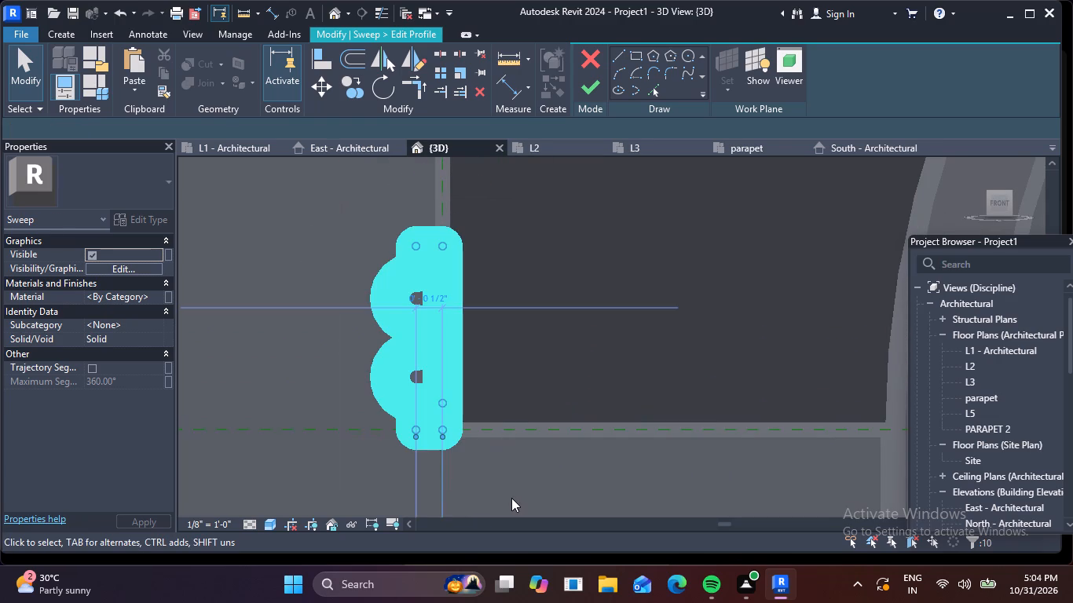
scroll(461, 422, "up", 4)
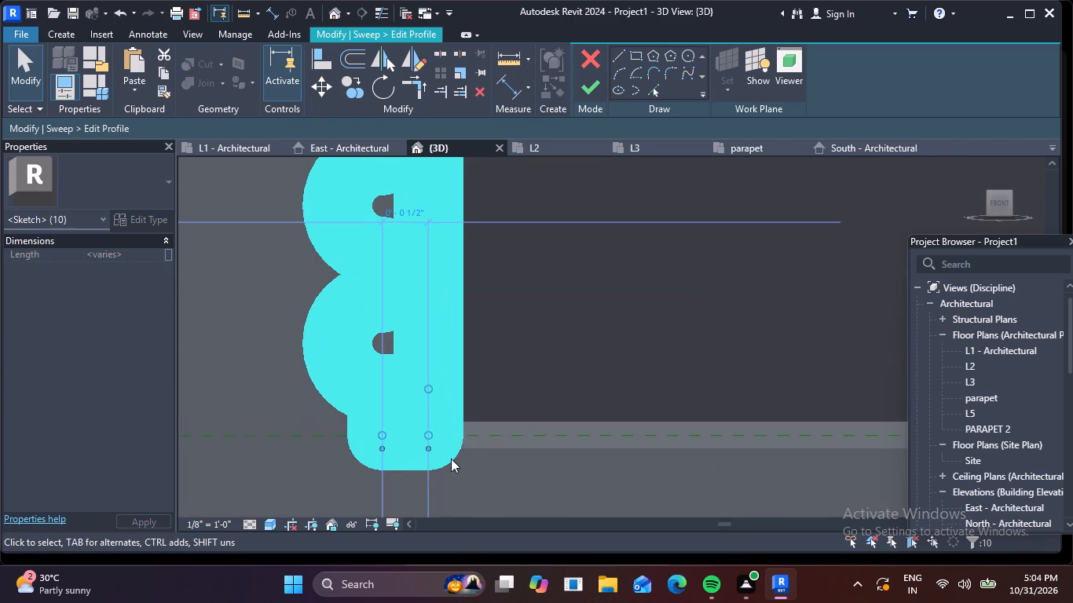
key("Escape")
key("Escape")
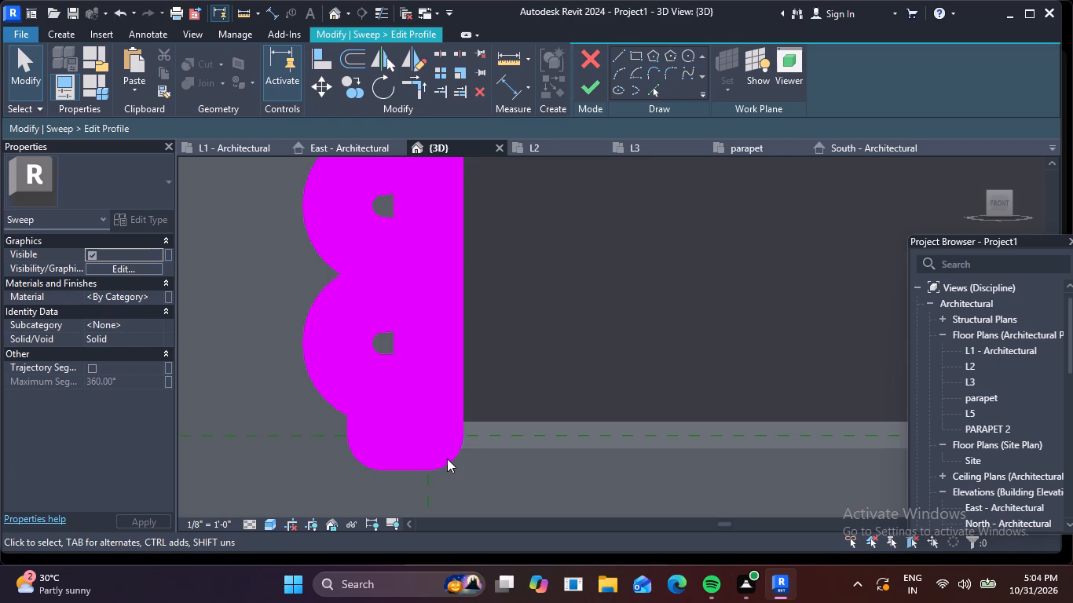
Check the profile's straight lines and arcs one at a time, from the upper end down to the panel's corner.
key("f")
key("space")
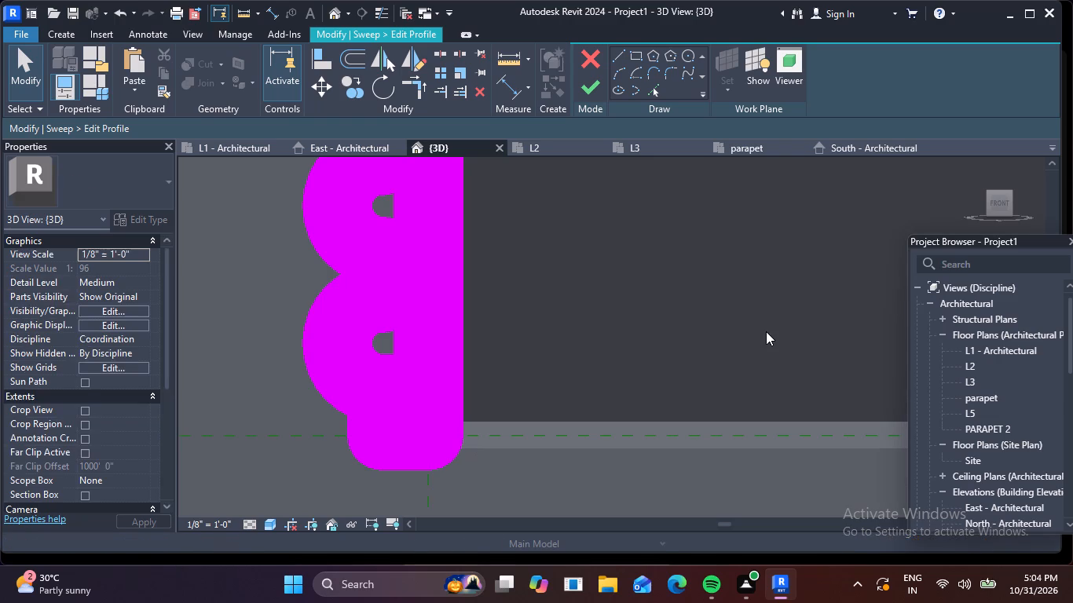
scroll(438, 386, "down", 3)
left_click(371, 360)
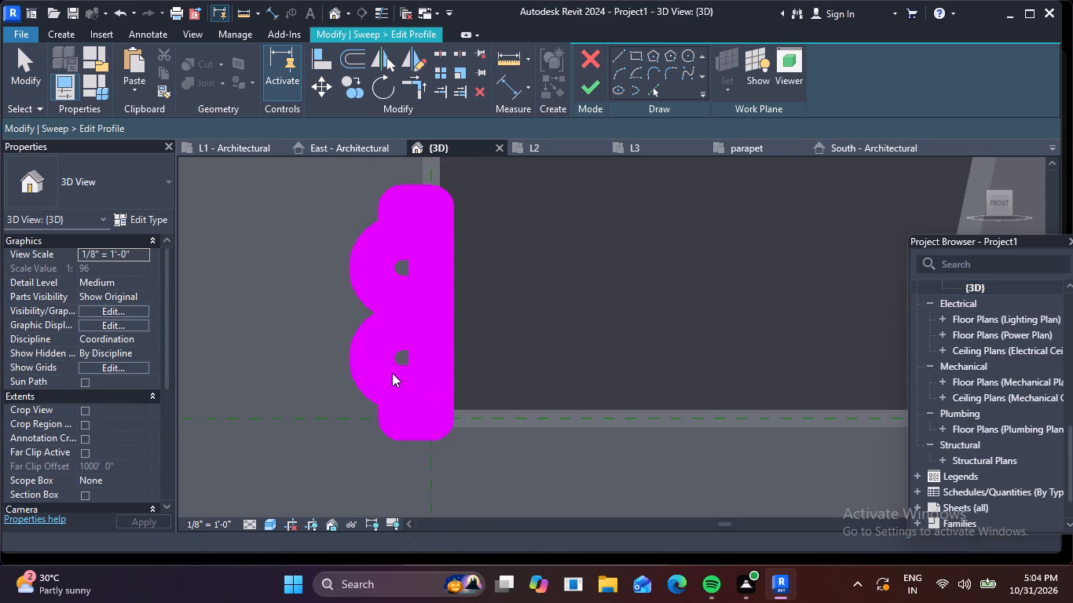
left_click(441, 375)
left_click(432, 254)
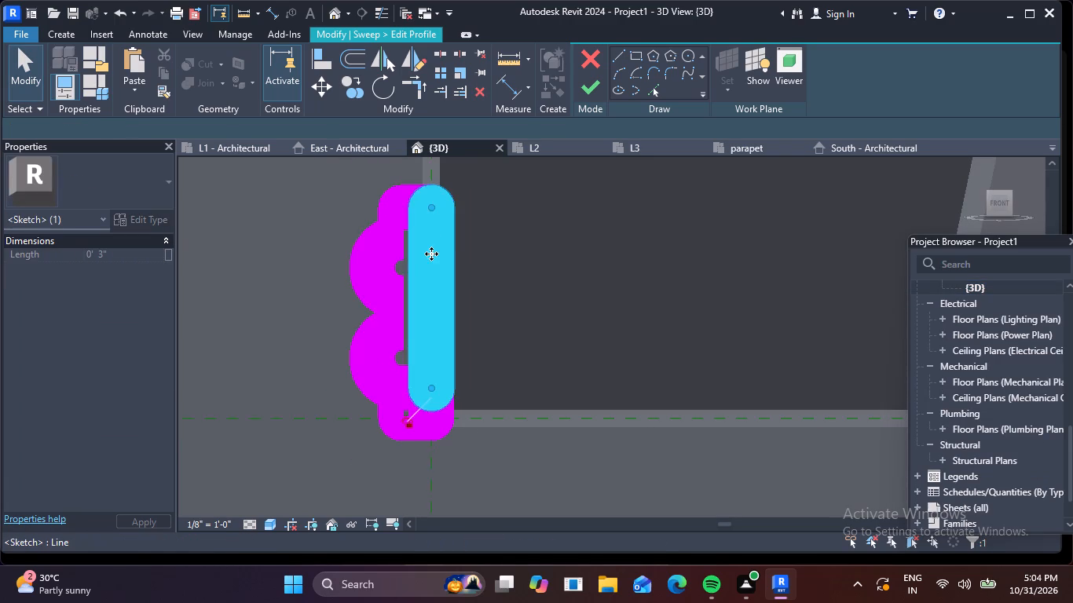
left_click(396, 203)
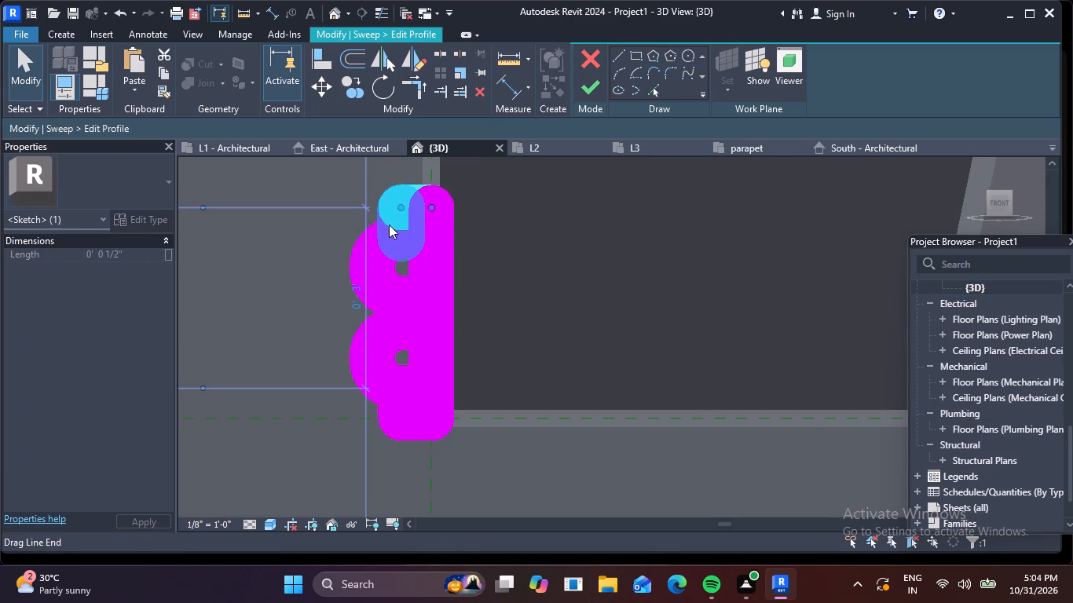
left_click(378, 248)
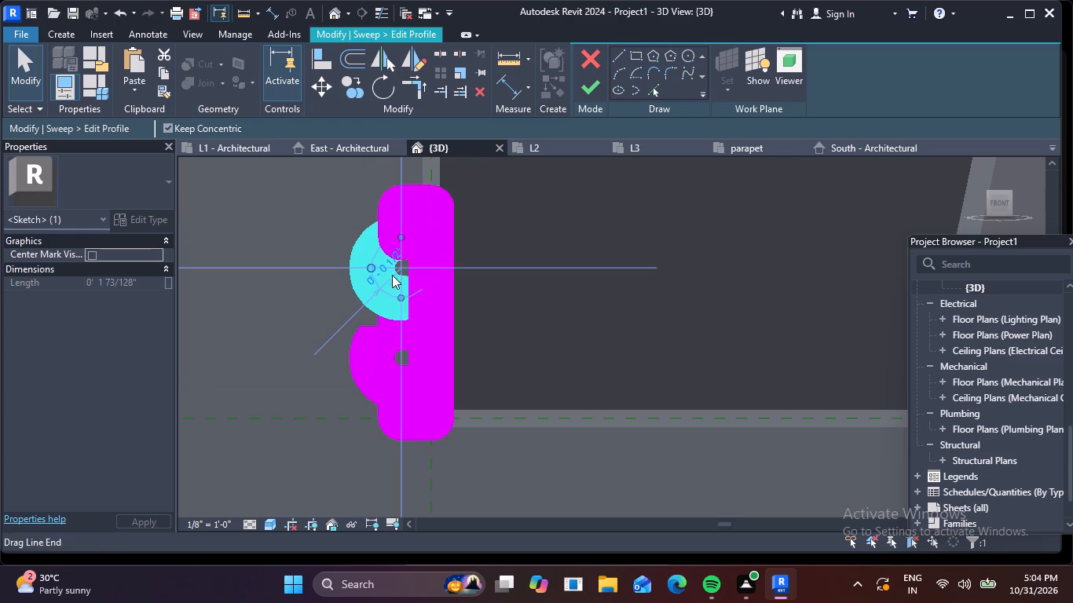
left_click(431, 292)
left_click(383, 324)
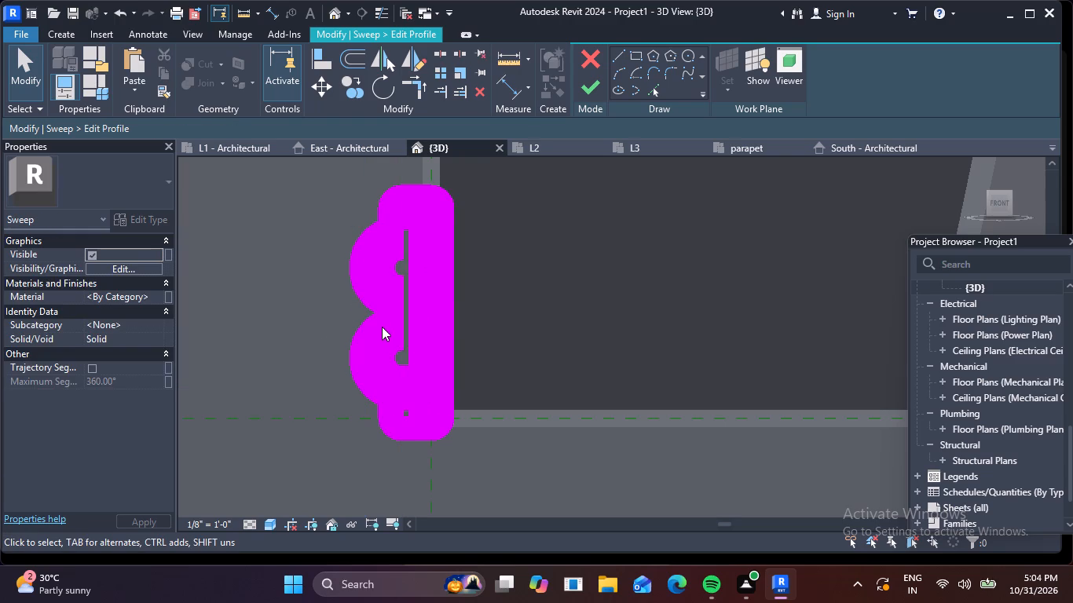
left_click(390, 371)
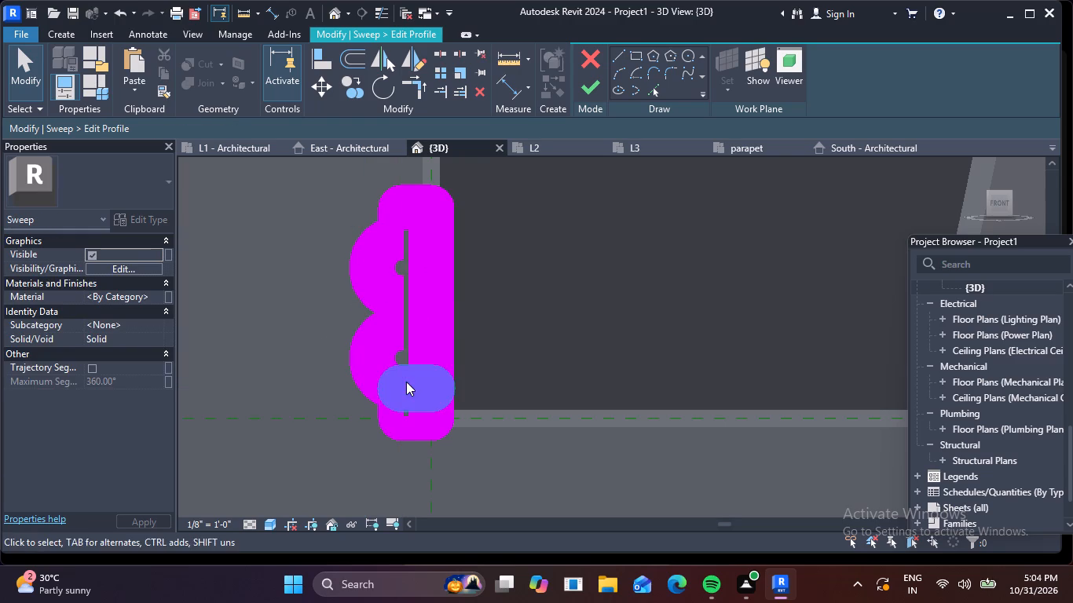
left_click(401, 382)
left_click(422, 416)
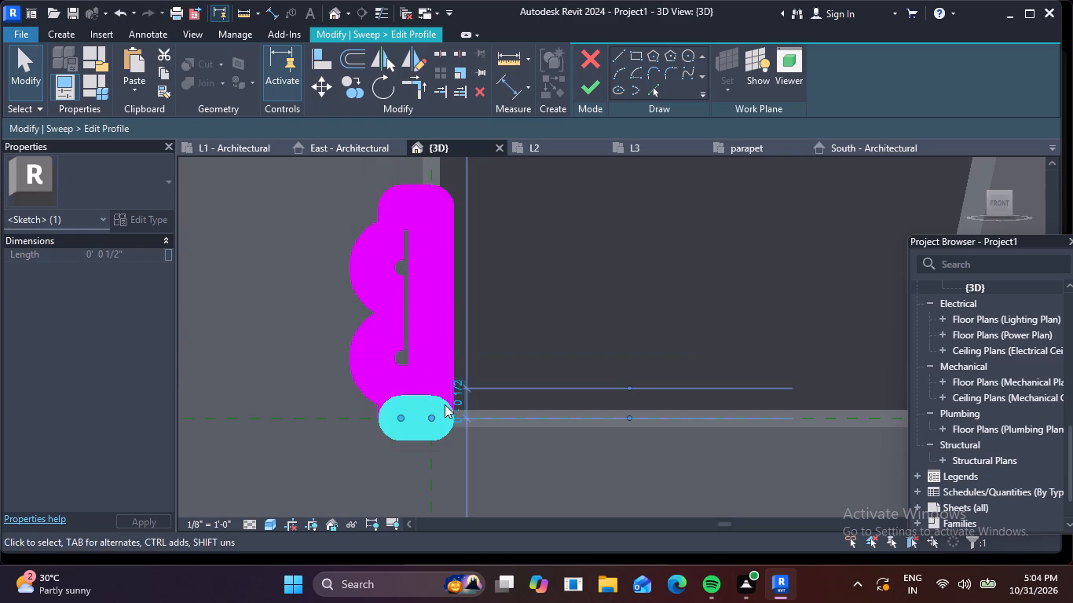
left_click(434, 378)
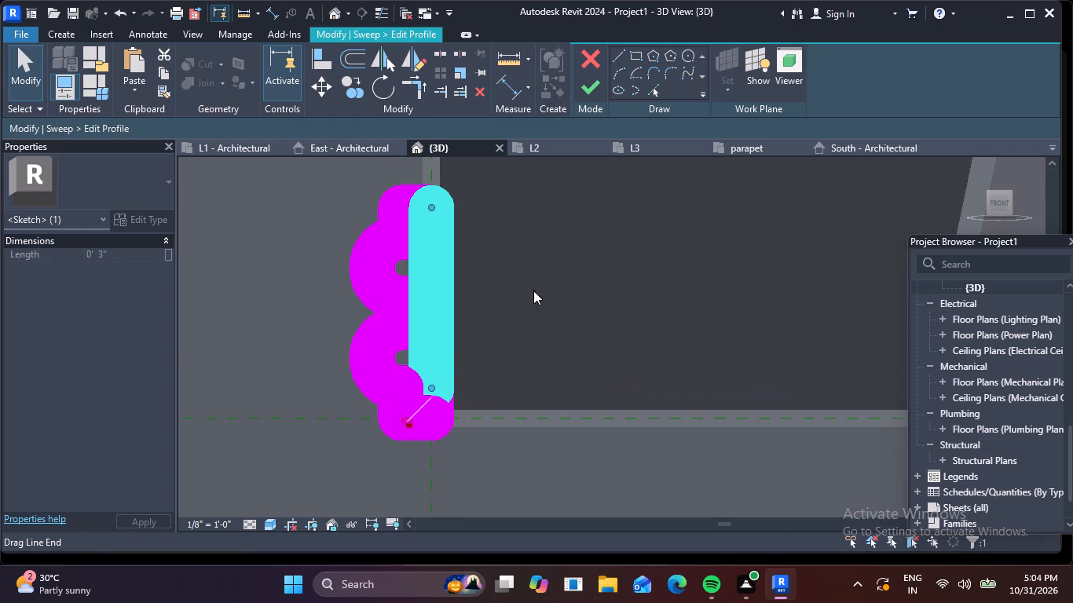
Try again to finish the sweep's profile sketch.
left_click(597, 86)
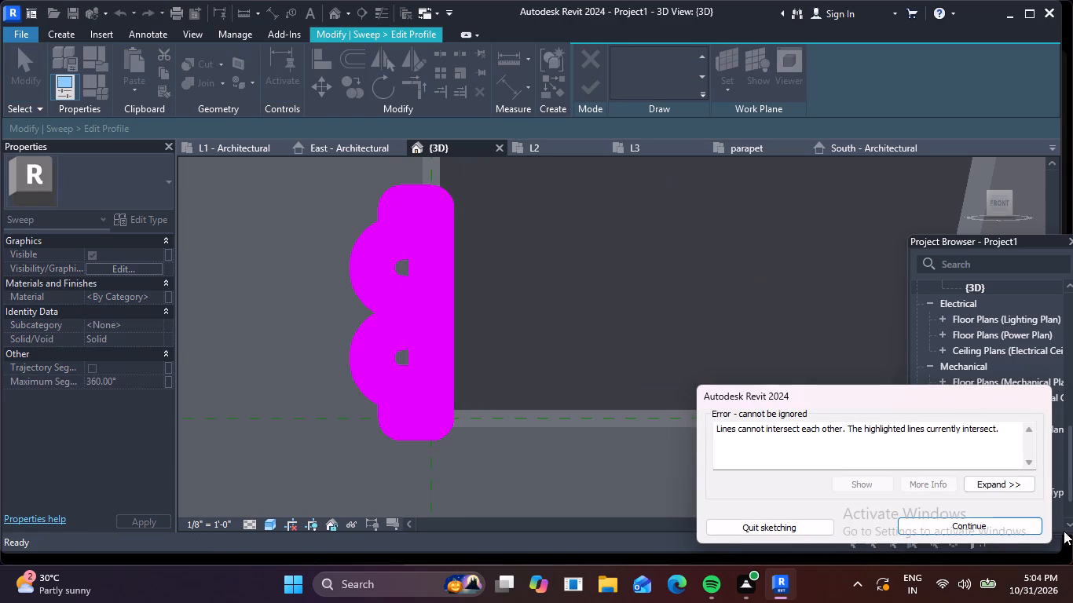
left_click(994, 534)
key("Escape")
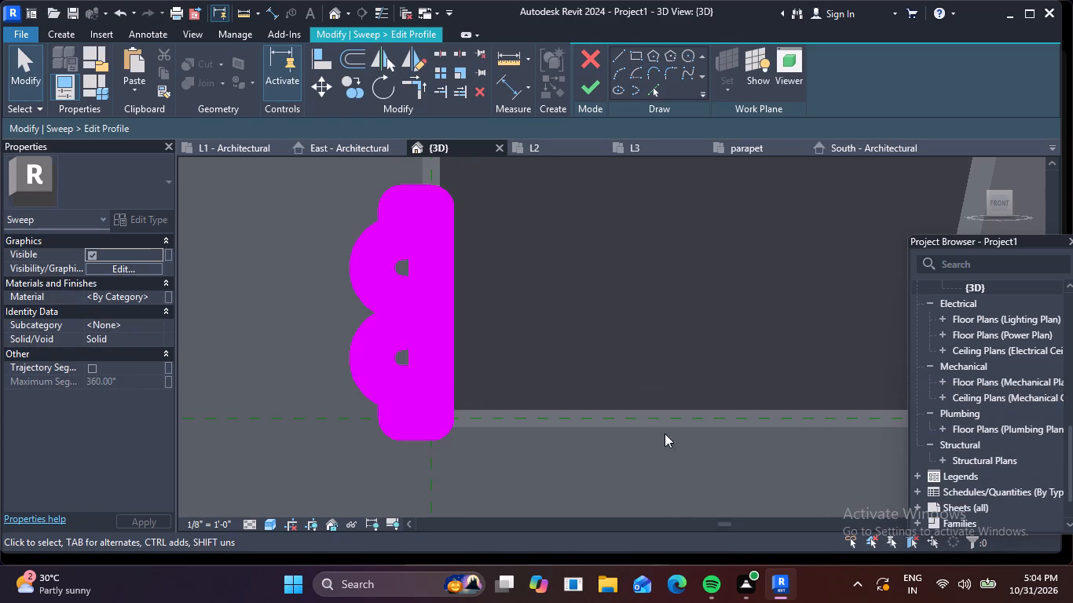
Examine the sweep profile's location in the East elevation and the L1 - Architectural floor plan.
left_click_drag(299, 155, 489, 321)
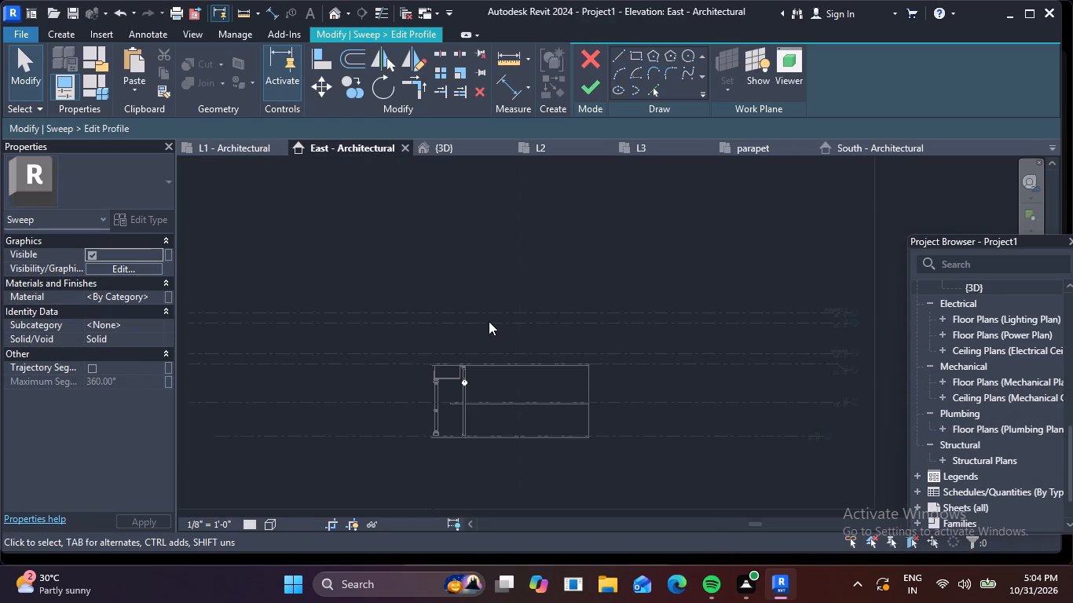
scroll(464, 384, "up", 15)
scroll(477, 358, "up", 7)
scroll(477, 358, "down", 8)
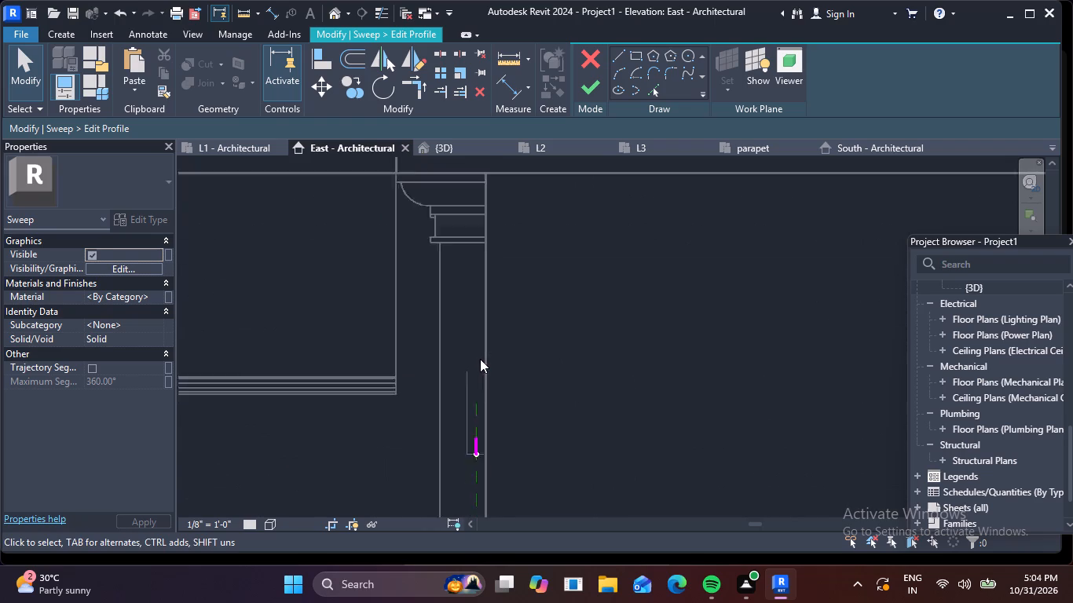
scroll(496, 368, "down", 10)
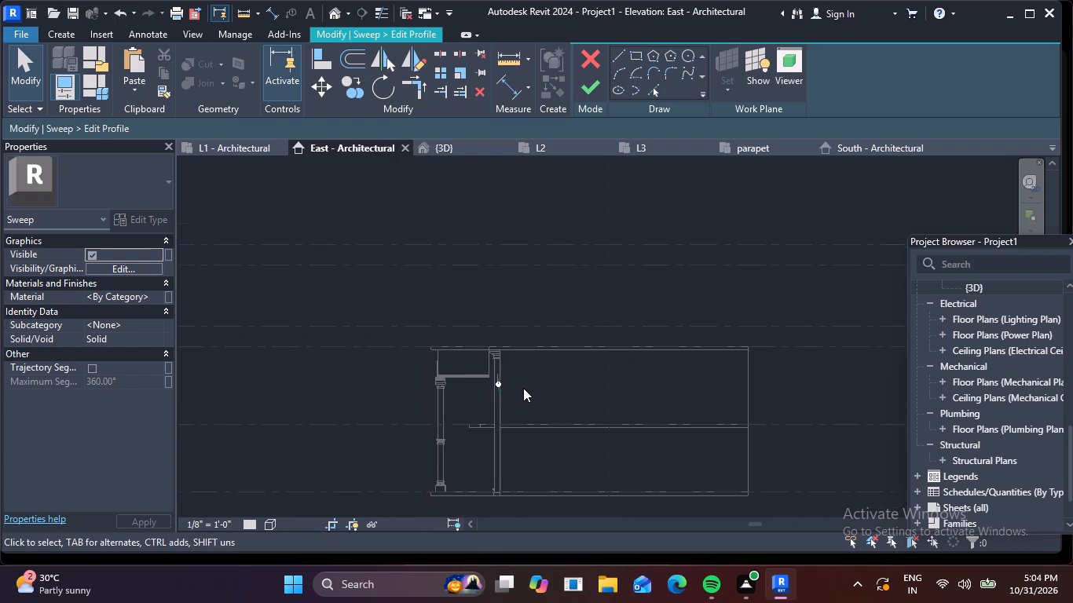
middle_click_drag(523, 388, 487, 343)
left_click(234, 149)
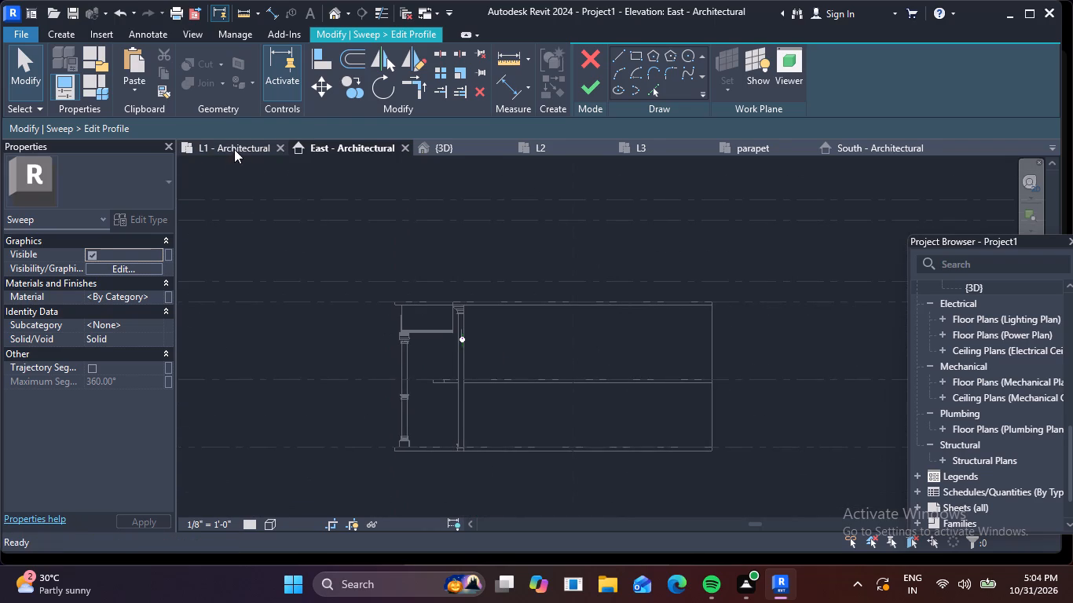
scroll(508, 344, "down", 13)
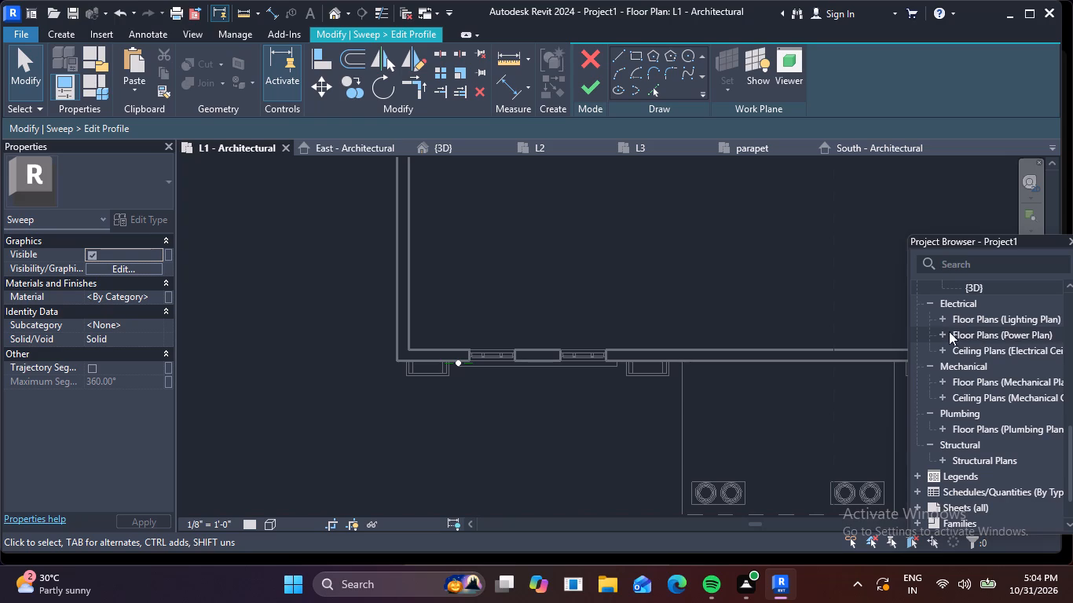
scroll(767, 334, "down", 4)
scroll(701, 345, "down", 3)
middle_click_drag(638, 367, 570, 404)
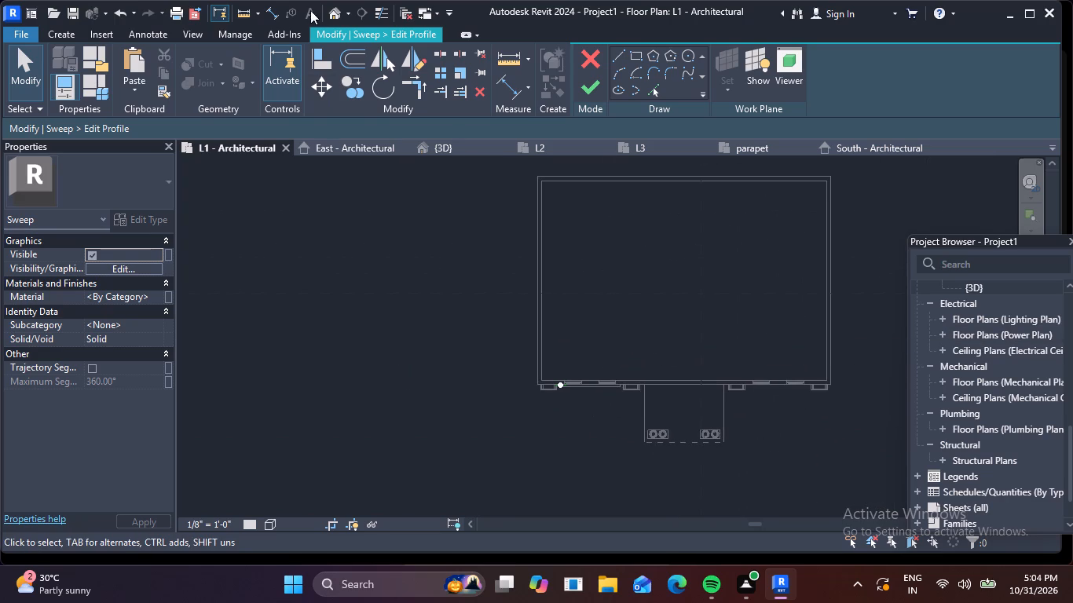
Return to the 3D view and delete all lines and arcs of the sweep's profile sketch.
left_click(333, 10)
scroll(482, 250, "down", 2)
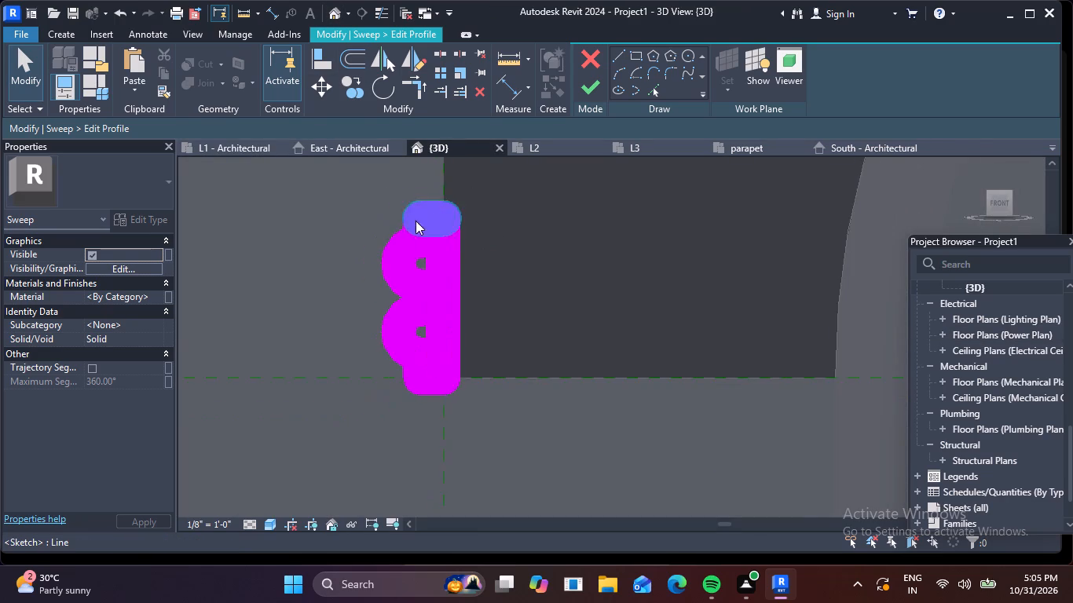
scroll(396, 208, "down", 2)
left_click_drag(383, 183, 502, 358)
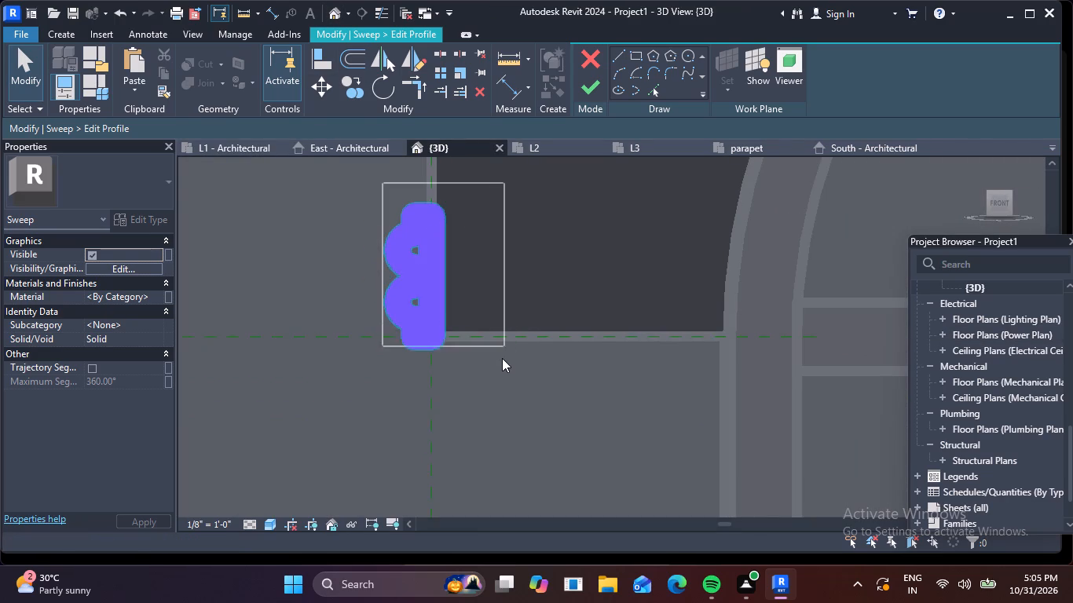
left_click_drag(502, 358, 506, 376)
key("Delete")
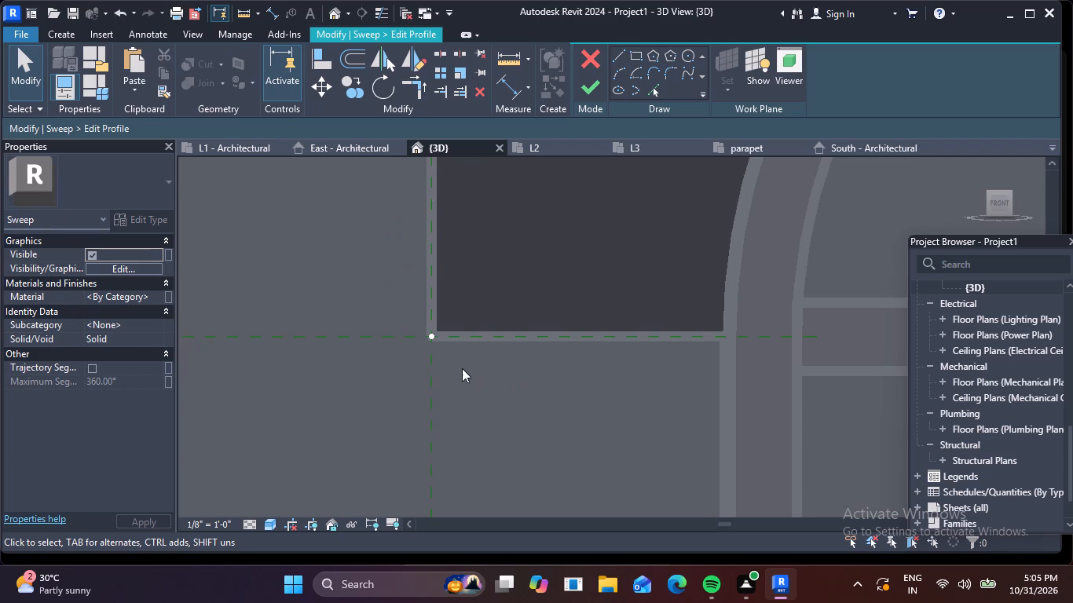
Draw a short horizontal profile line from the panel's lower corner outward along the horizontal reference plane.
scroll(458, 364, "up", 3)
left_click(622, 48)
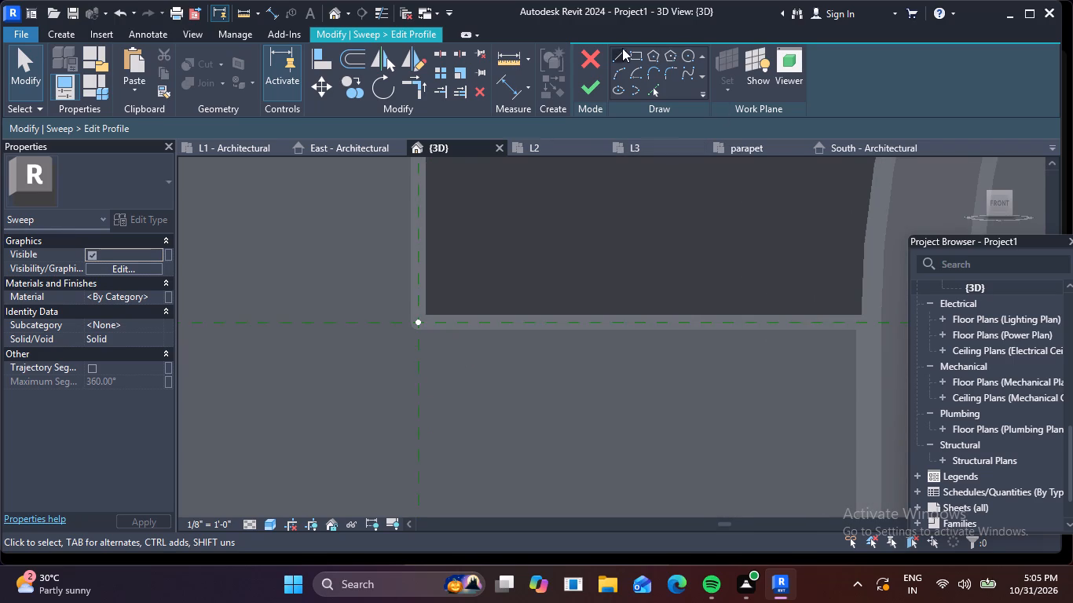
scroll(430, 328, "up", 4)
left_click(408, 319)
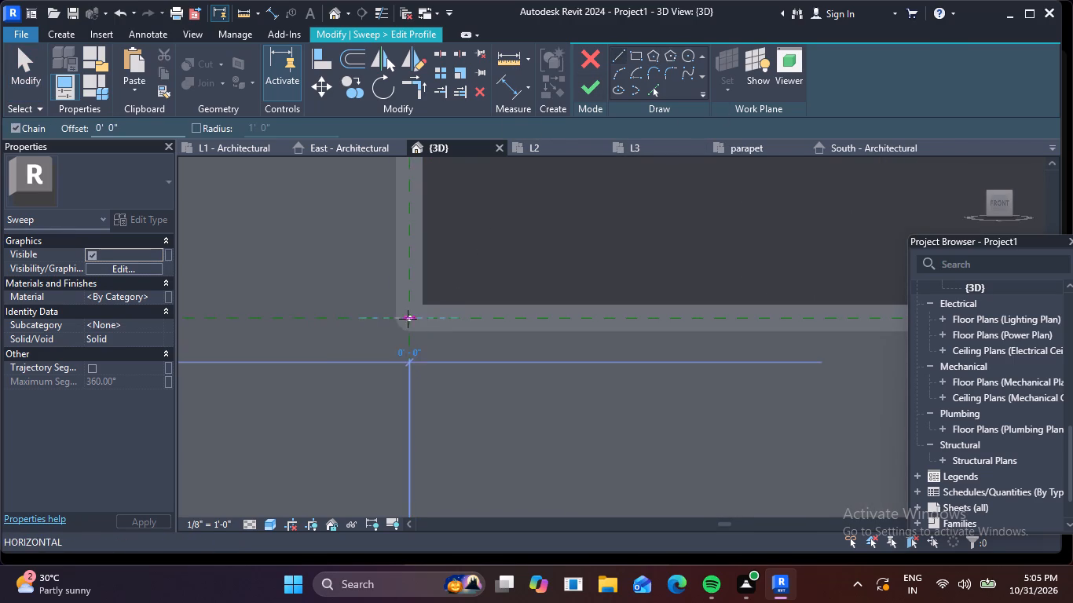
middle_click_drag(275, 332, 351, 331)
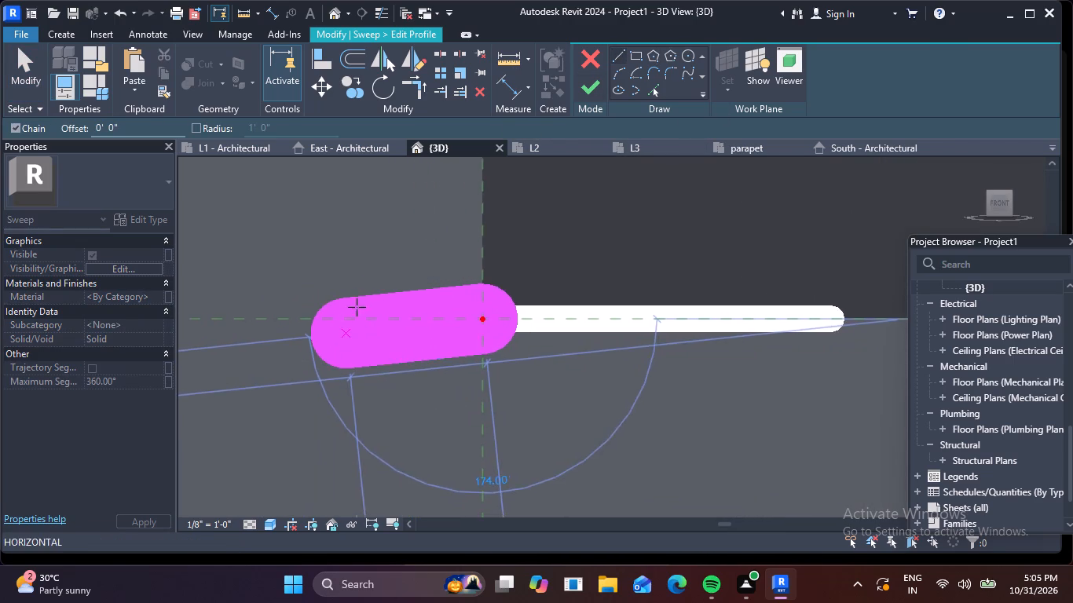
scroll(363, 298, "up", 1)
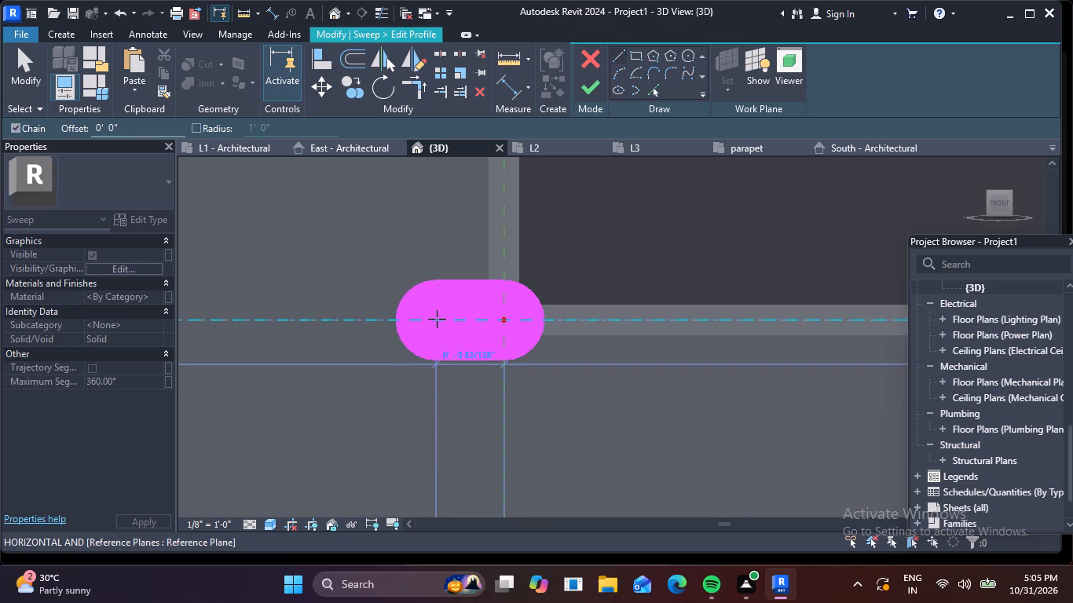
left_click(455, 323)
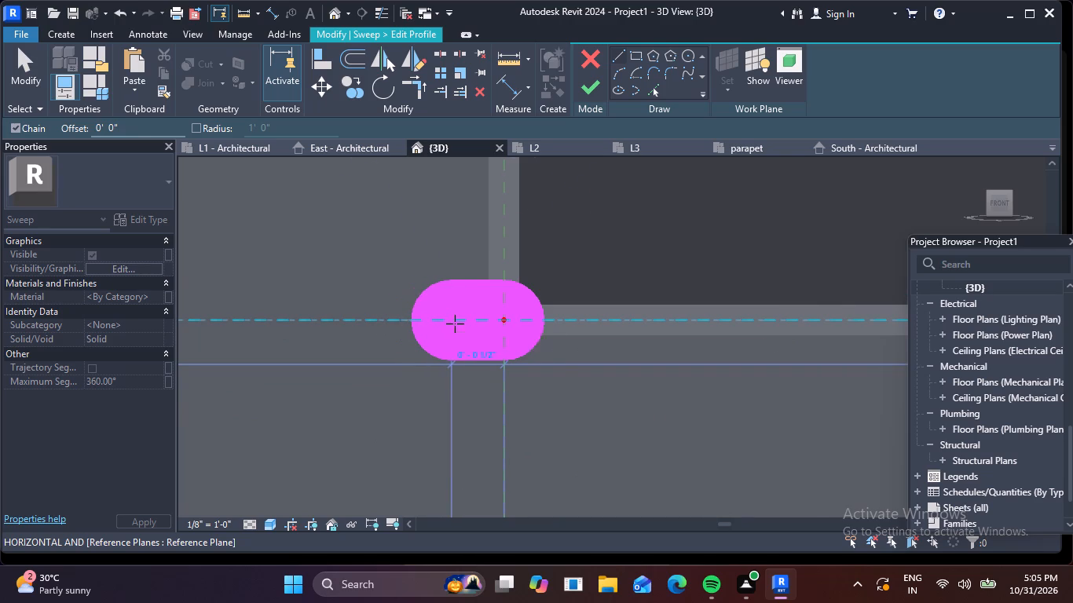
Draw a semicircular profile arc from the horizontal line's outer end to a point directly above it, bulging away from the panel.
left_click(621, 74)
middle_click_drag(608, 123, 639, 294)
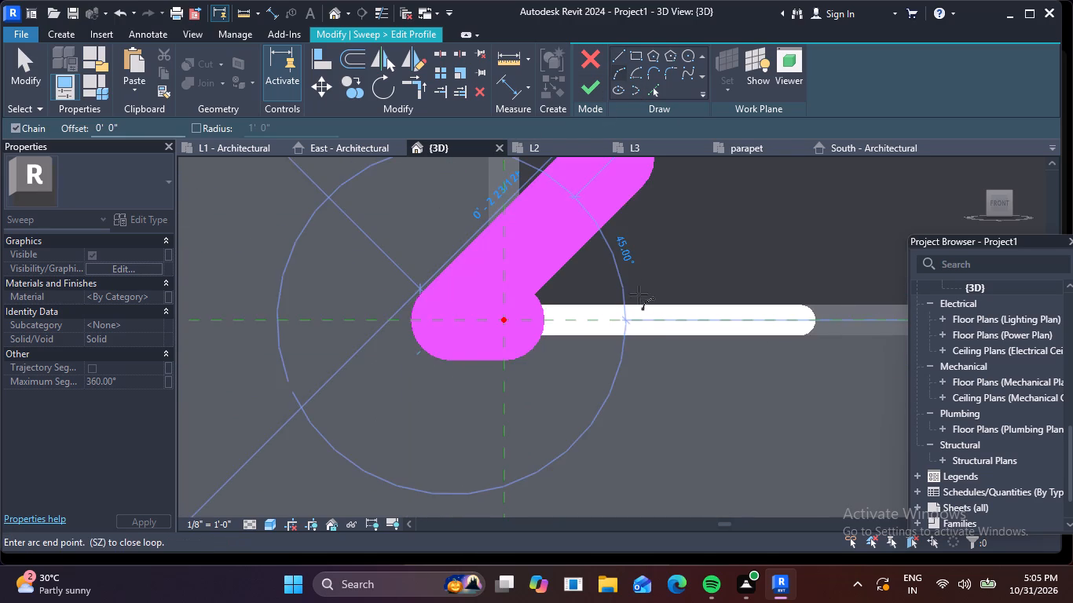
middle_click_drag(639, 294, 641, 369)
middle_click_drag(639, 283, 695, 406)
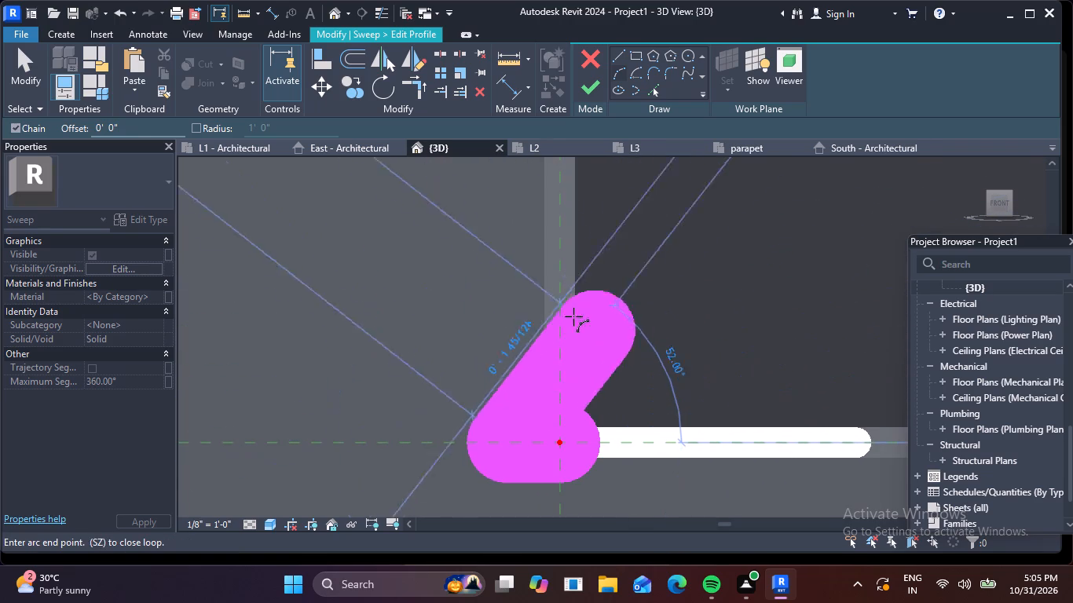
left_click(510, 342)
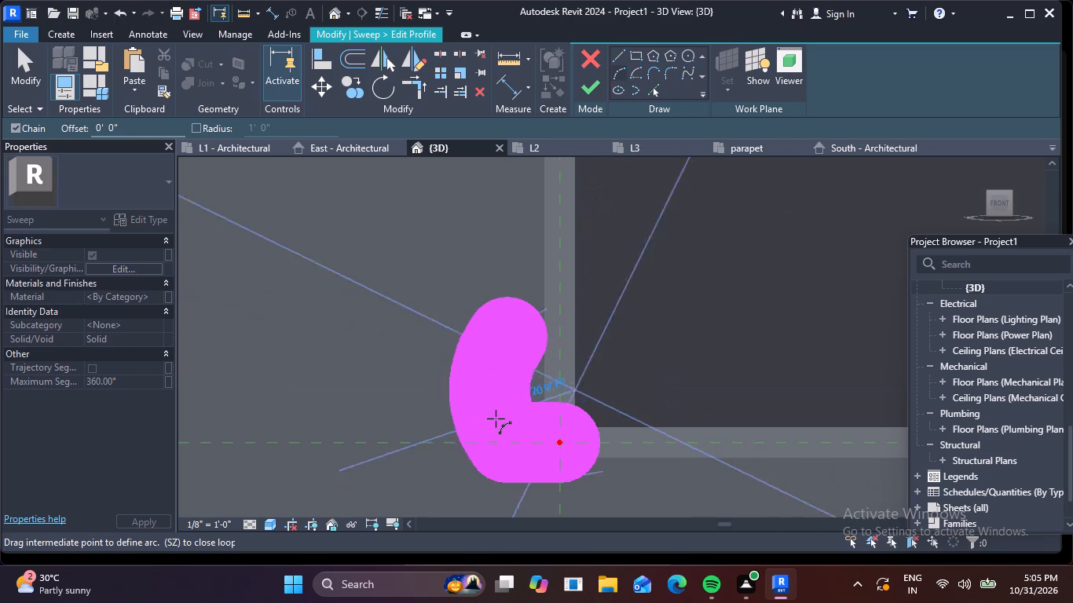
scroll(503, 415, "up", 3)
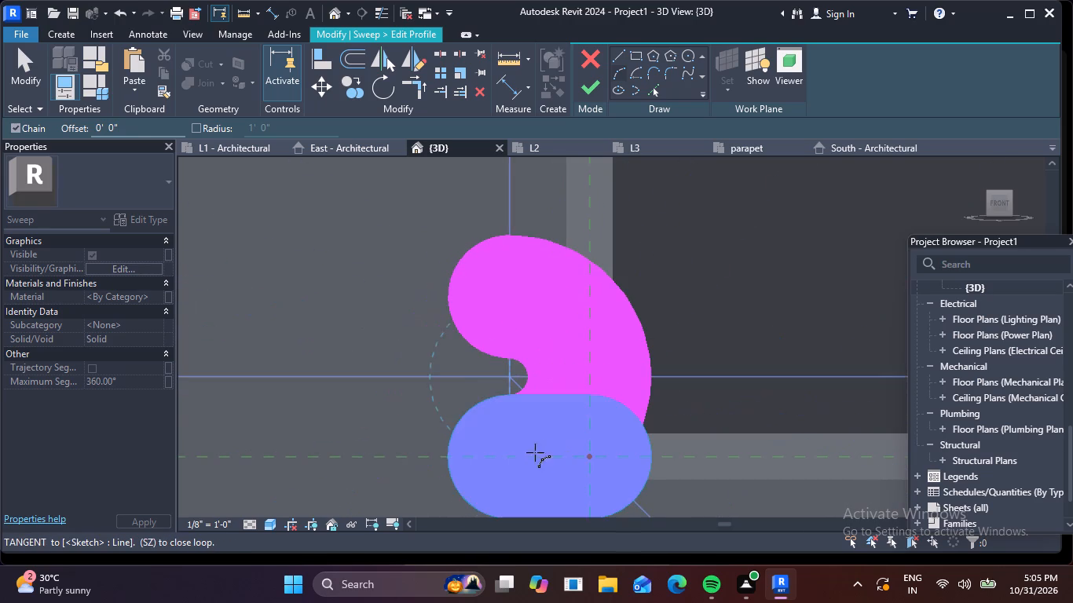
left_click(475, 452)
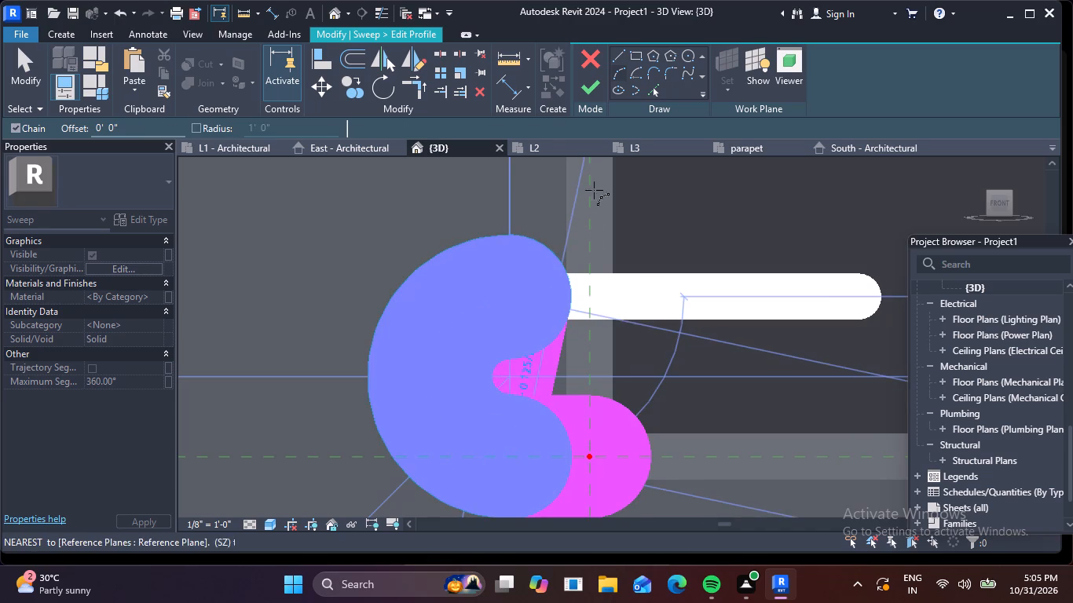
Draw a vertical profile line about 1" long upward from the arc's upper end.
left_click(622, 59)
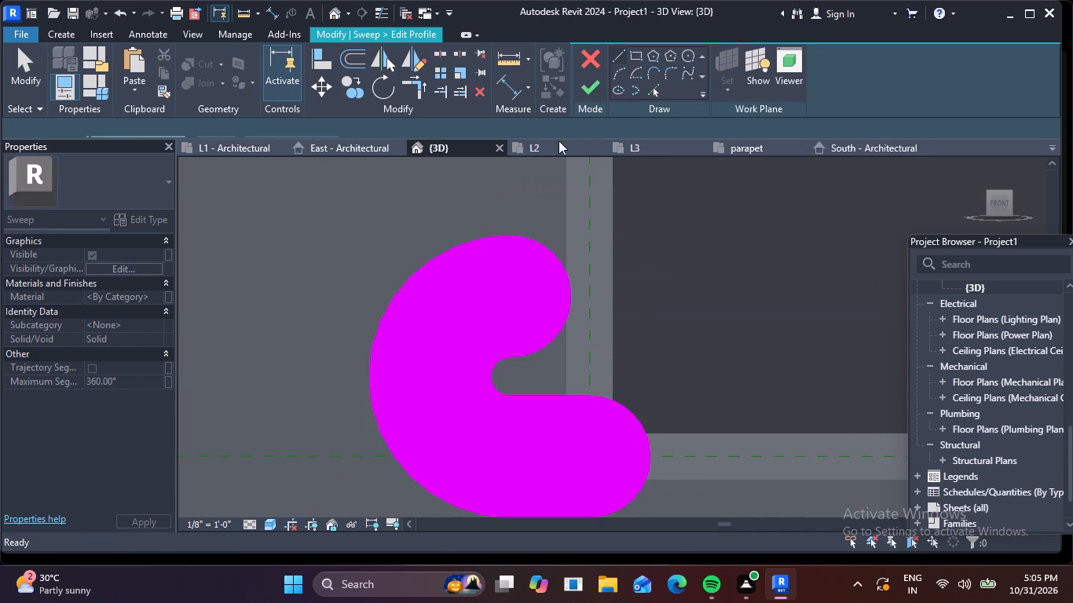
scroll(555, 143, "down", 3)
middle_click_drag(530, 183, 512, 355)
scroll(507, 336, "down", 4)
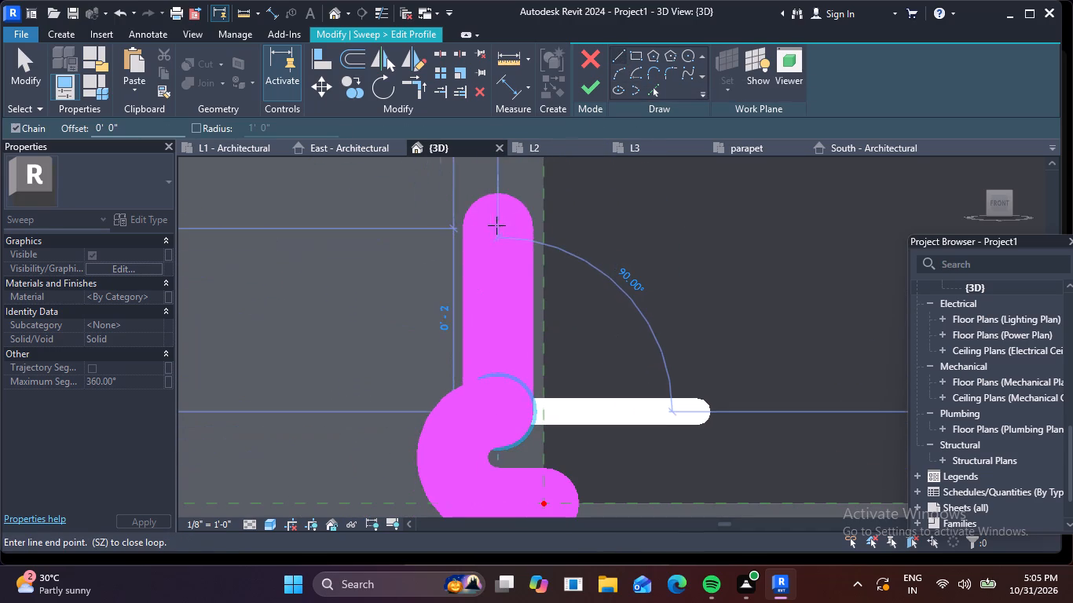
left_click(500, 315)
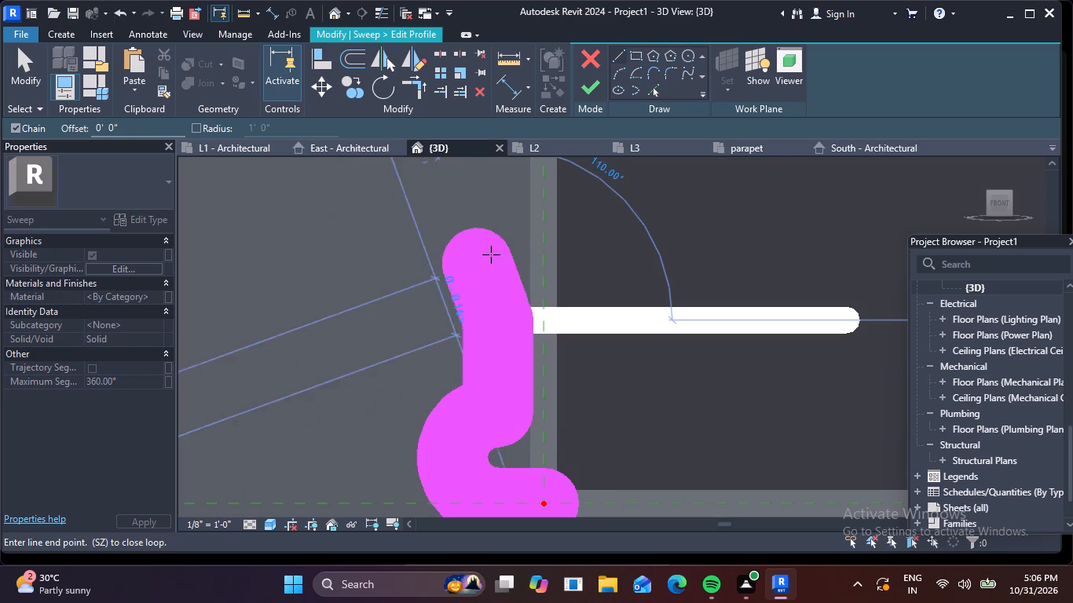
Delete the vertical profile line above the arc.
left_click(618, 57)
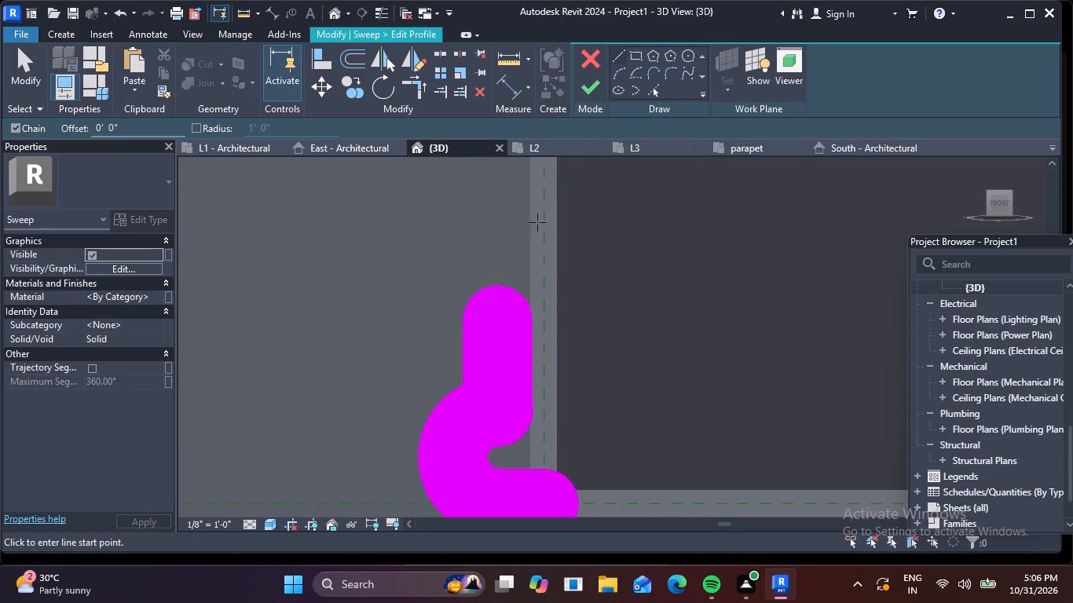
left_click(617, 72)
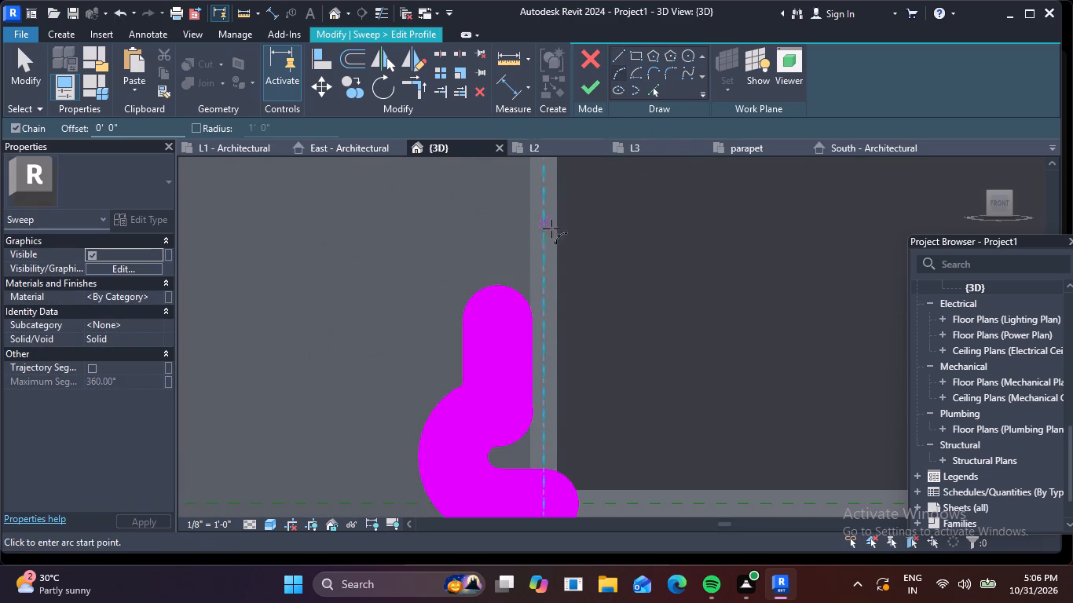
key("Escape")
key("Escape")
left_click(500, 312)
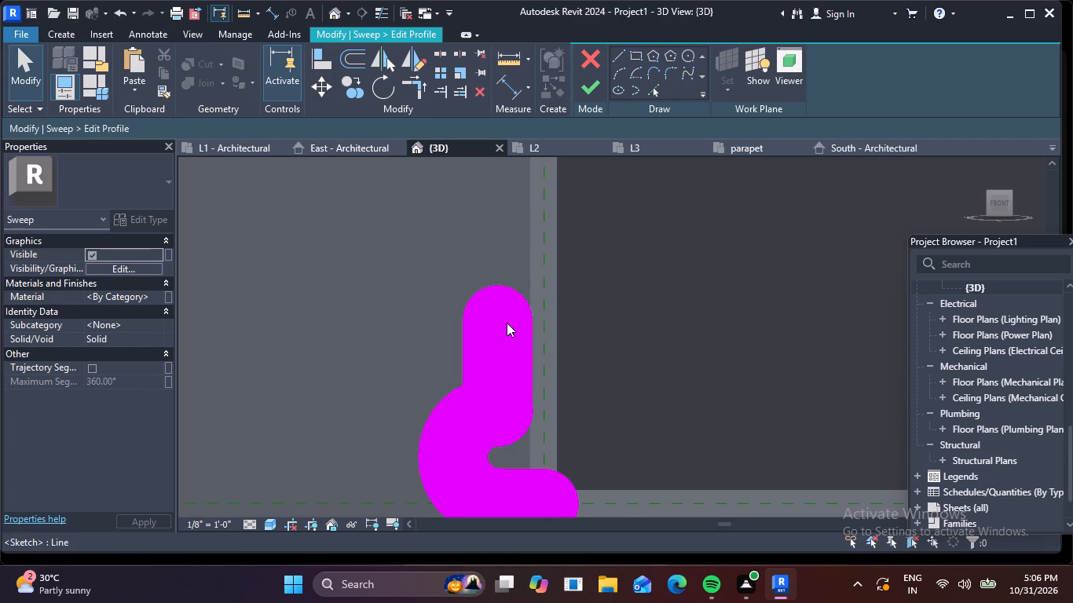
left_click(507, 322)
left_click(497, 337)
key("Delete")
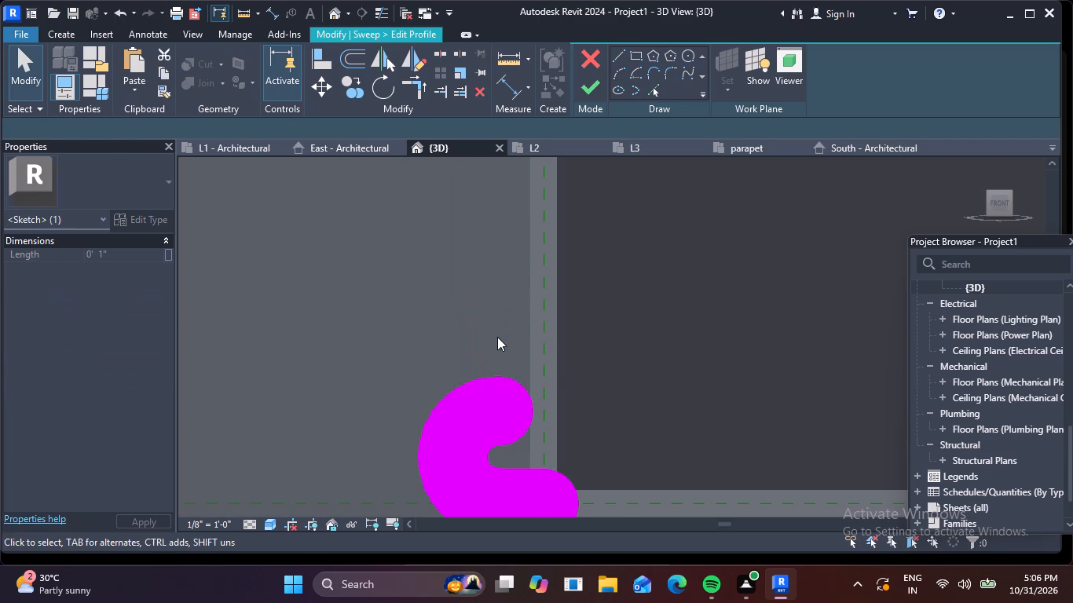
Continue the profile with a shorter vertical line above the arc and a second outward-bulging arc about 1" high.
left_click(613, 60)
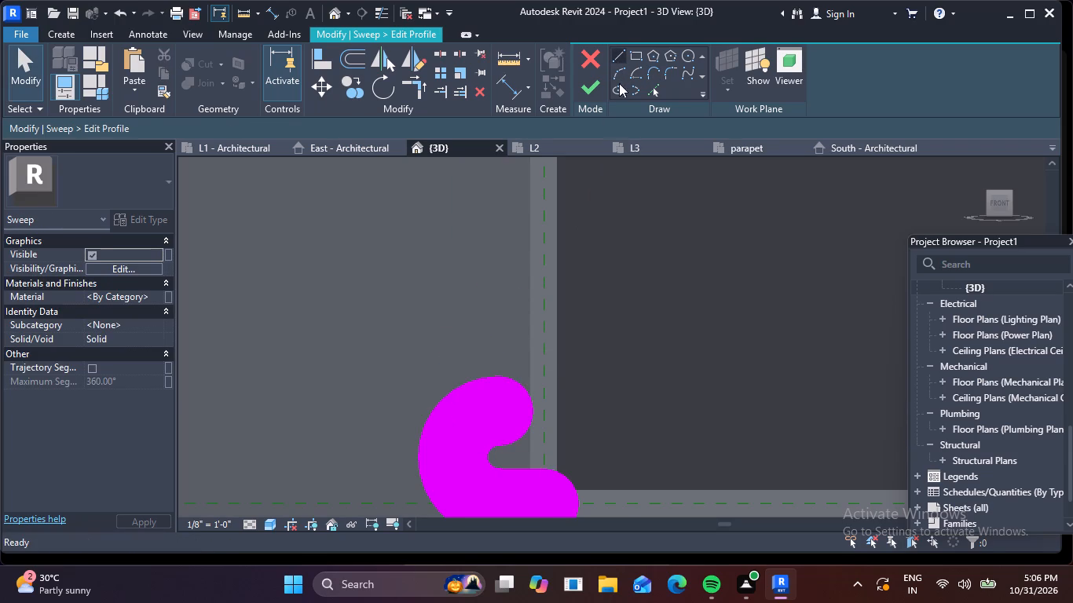
left_click(496, 414)
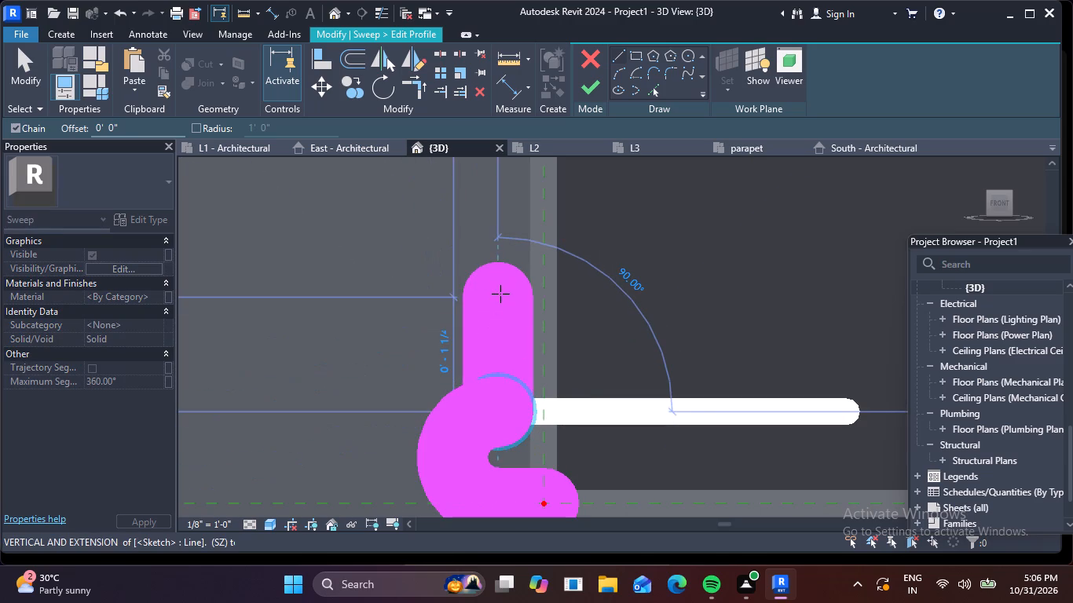
left_click(493, 366)
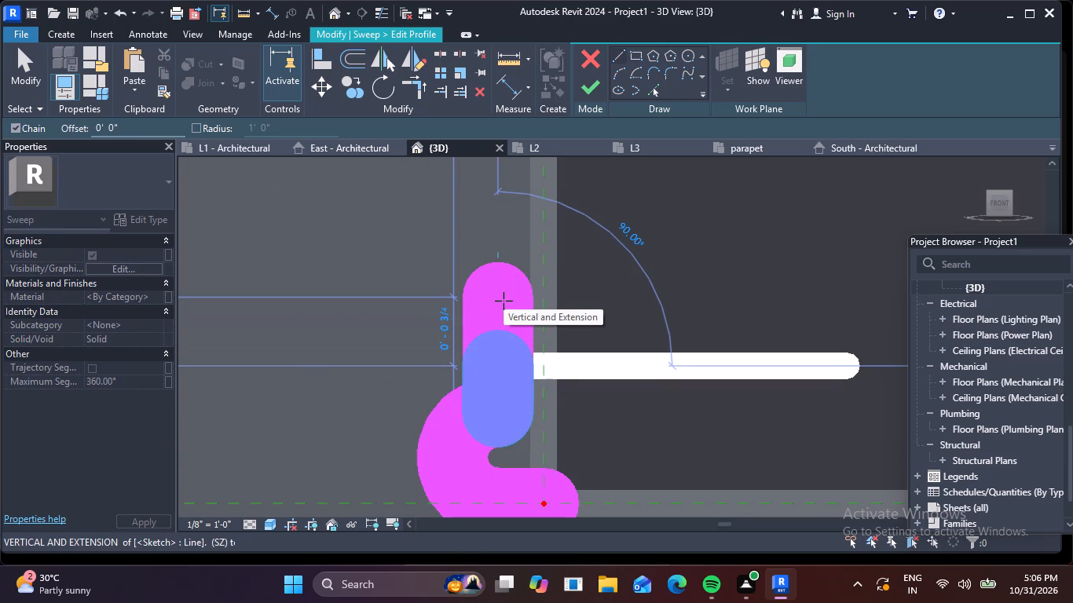
left_click(621, 71)
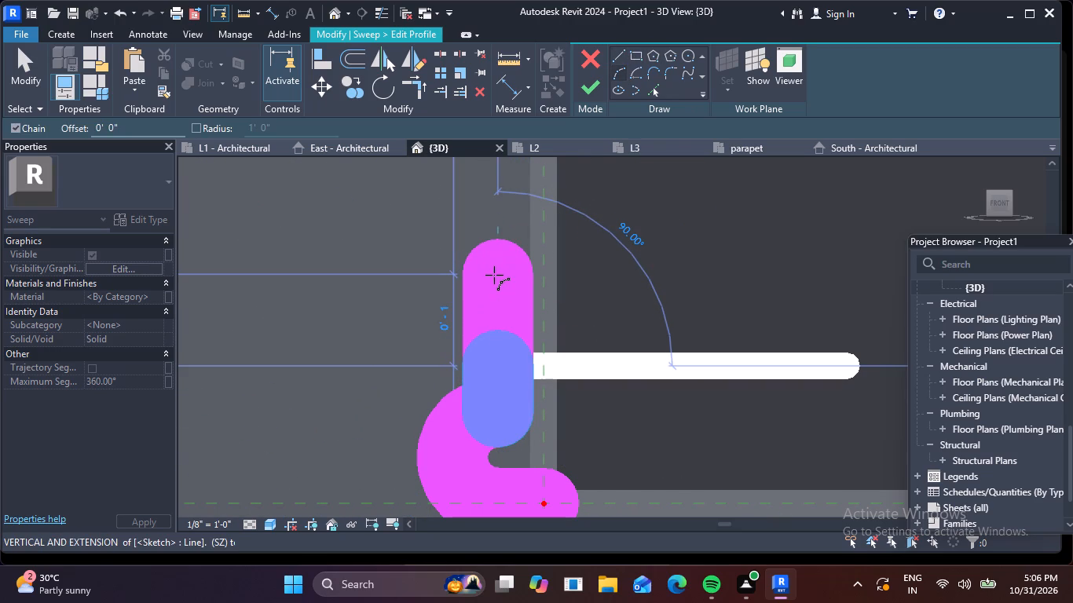
left_click(494, 275)
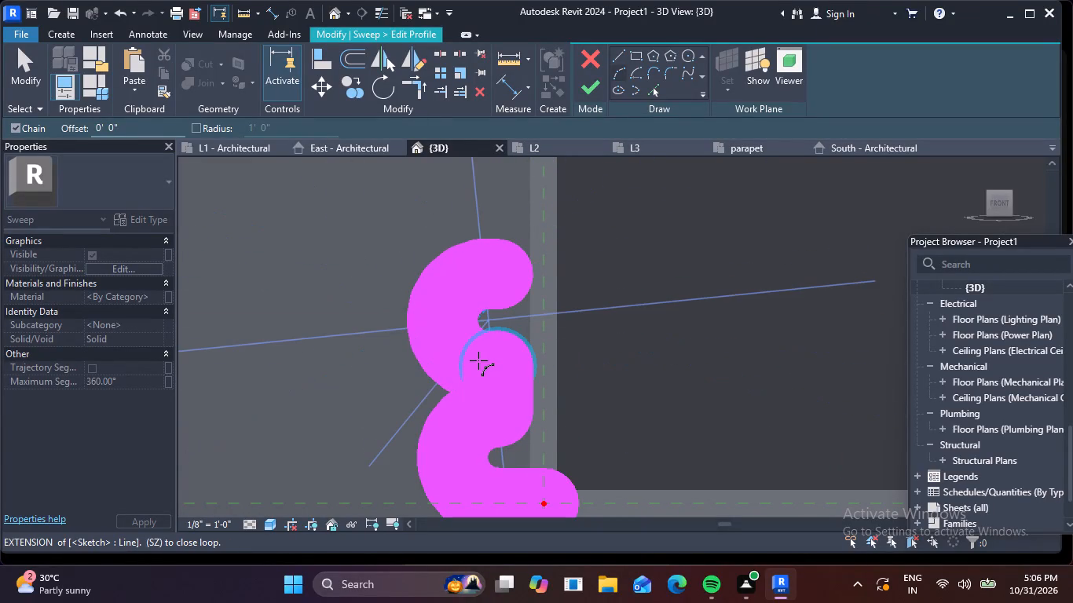
left_click(478, 360)
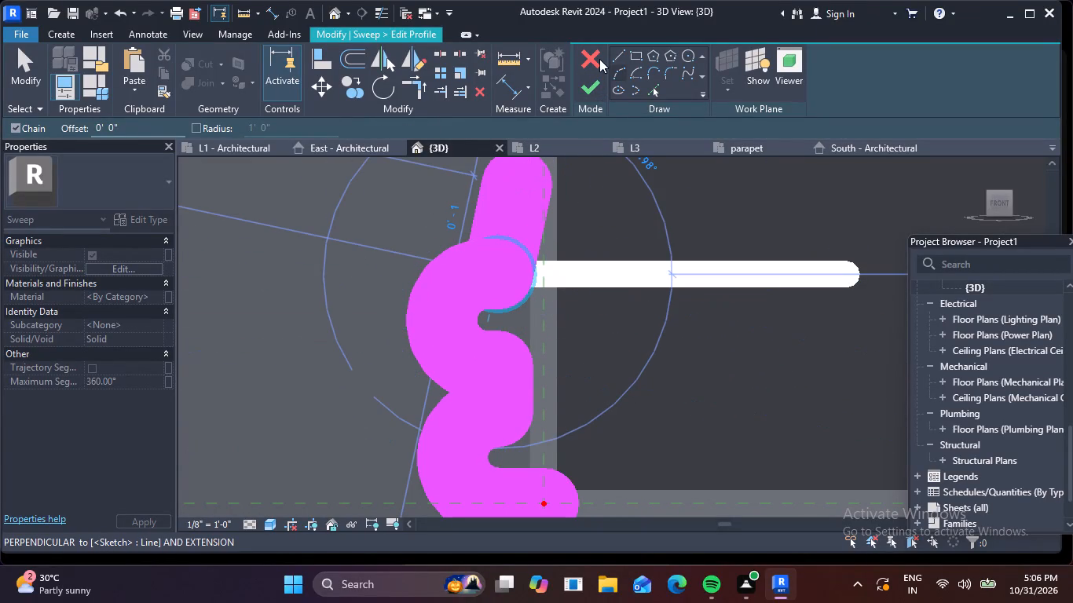
Close the profile with a short vertical line, a 1/2" horizontal line to the vertical reference plane and a vertical line down to its start, finishing the sketch.
left_click(613, 58)
scroll(493, 220, "down", 1)
middle_click_drag(494, 225, 493, 291)
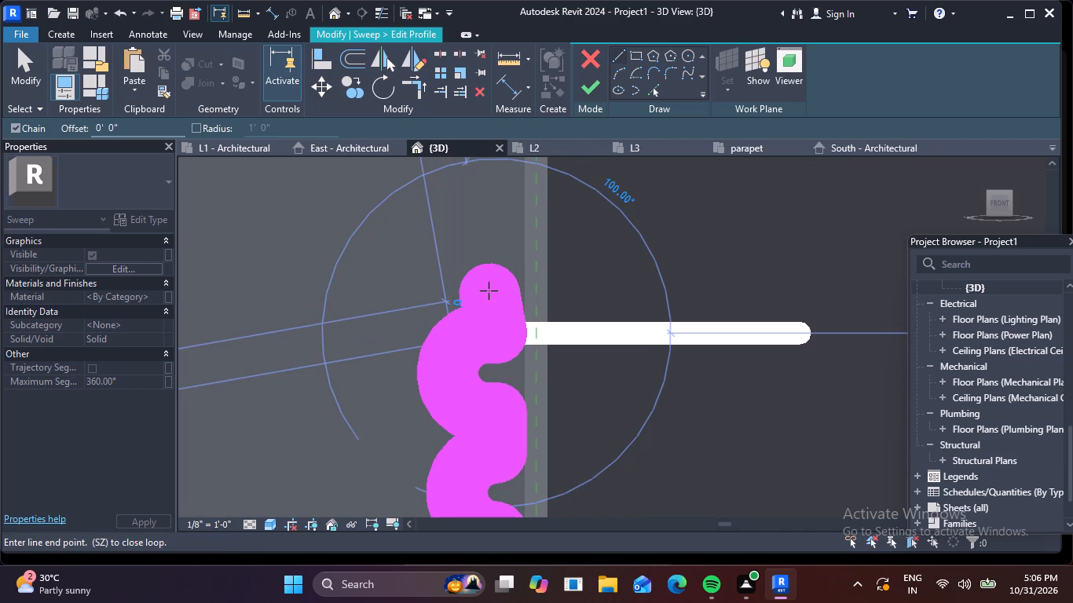
left_click(495, 289)
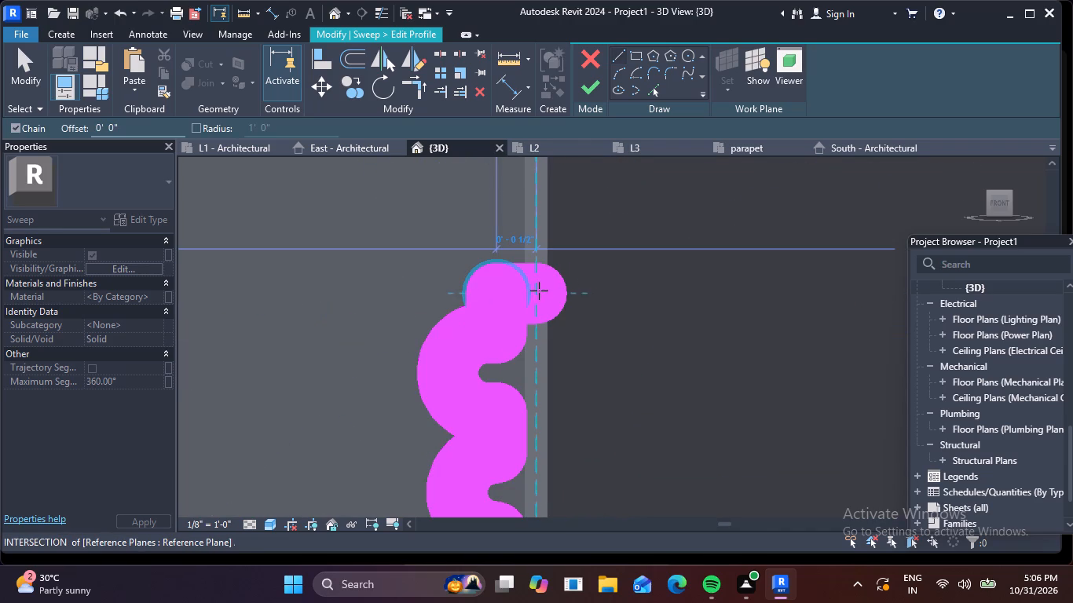
left_click(536, 287)
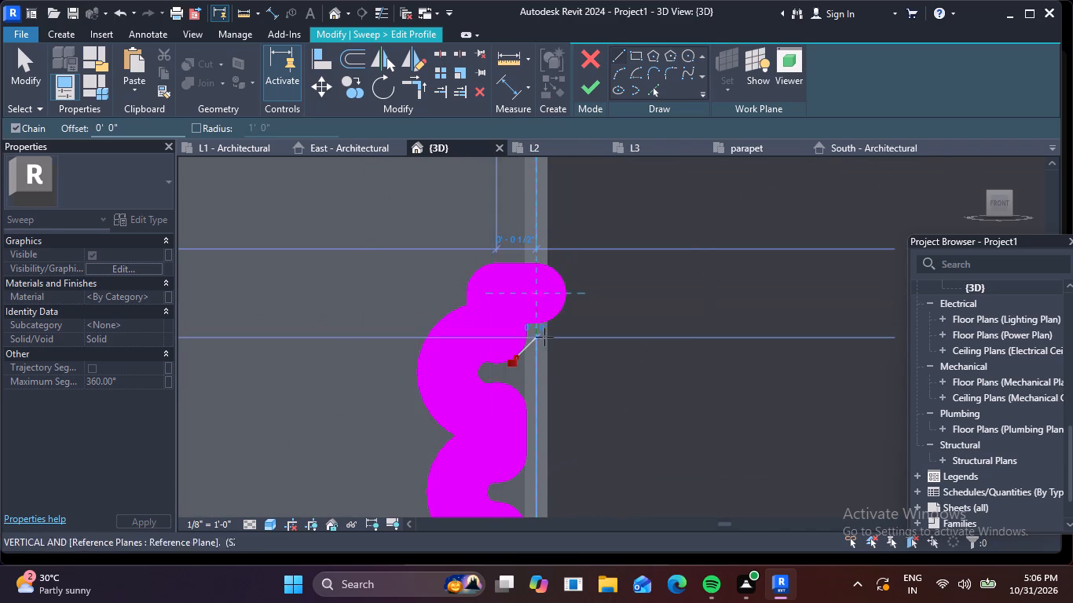
scroll(543, 325, "down", 3)
middle_click_drag(542, 386, 553, 283)
scroll(564, 334, "up", 4)
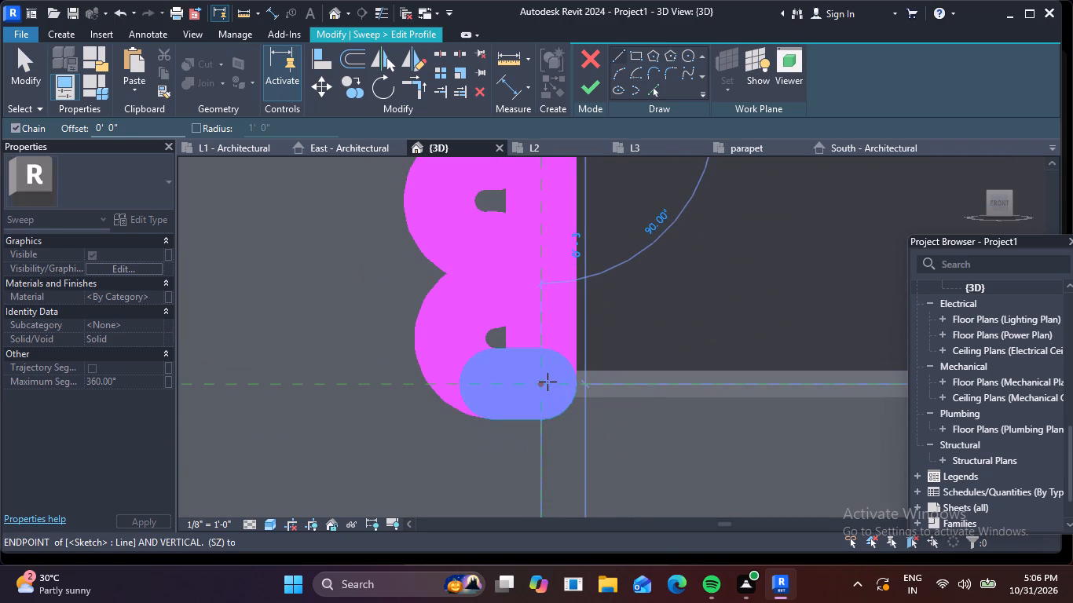
left_click(547, 382)
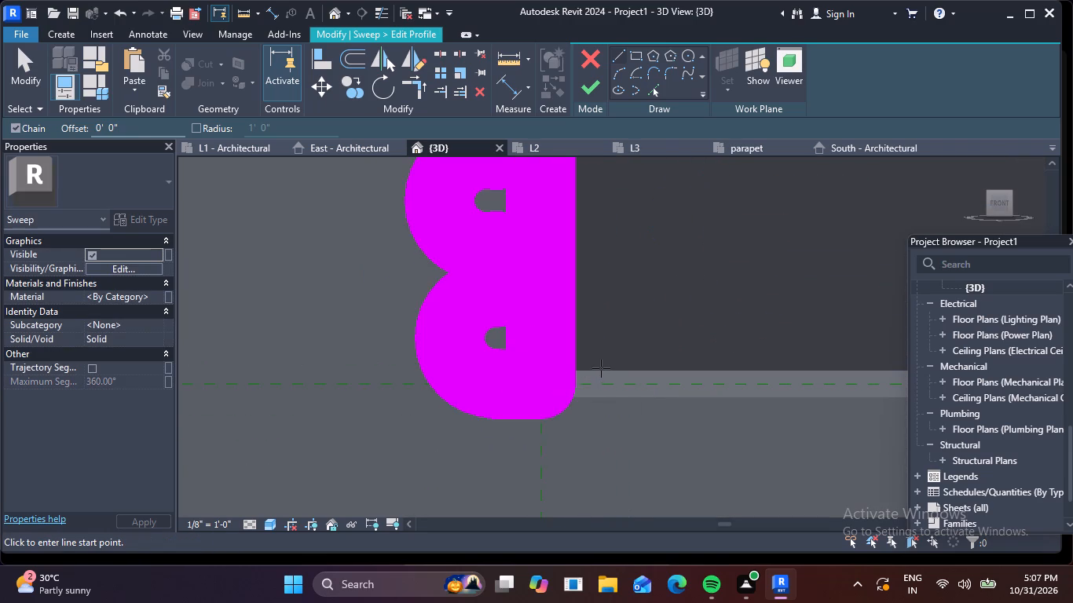
left_click(591, 84)
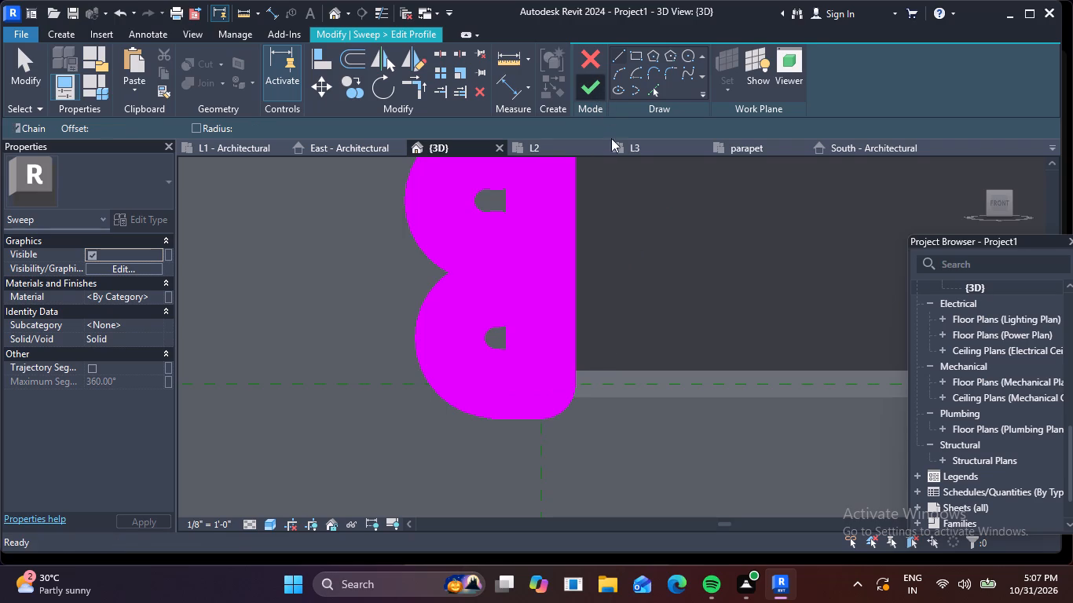
scroll(627, 240, "down", 5)
middle_click_drag(661, 225, 644, 259)
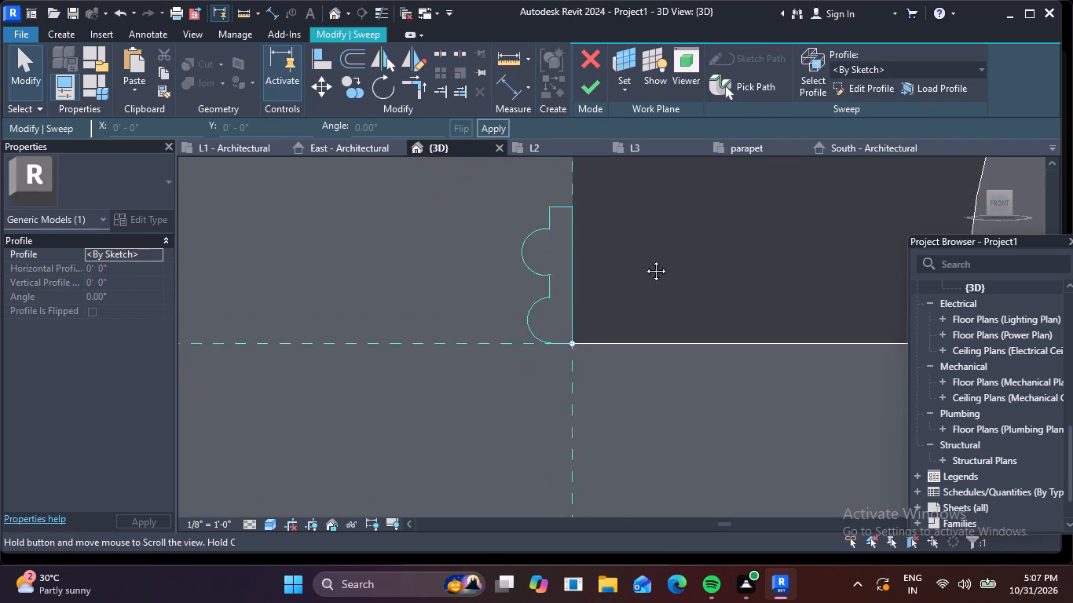
middle_click_drag(644, 259, 621, 284)
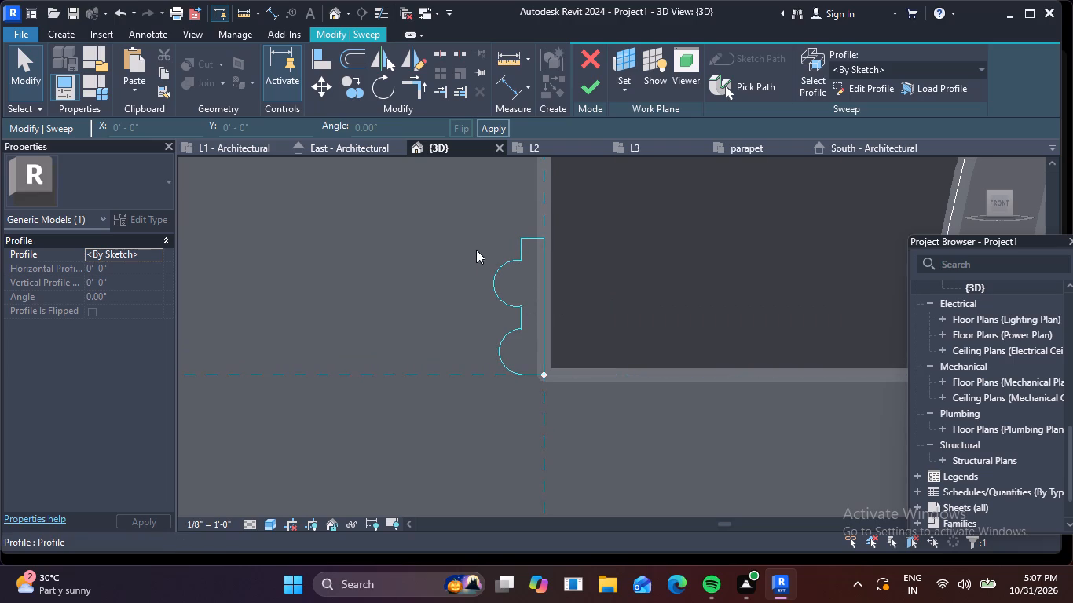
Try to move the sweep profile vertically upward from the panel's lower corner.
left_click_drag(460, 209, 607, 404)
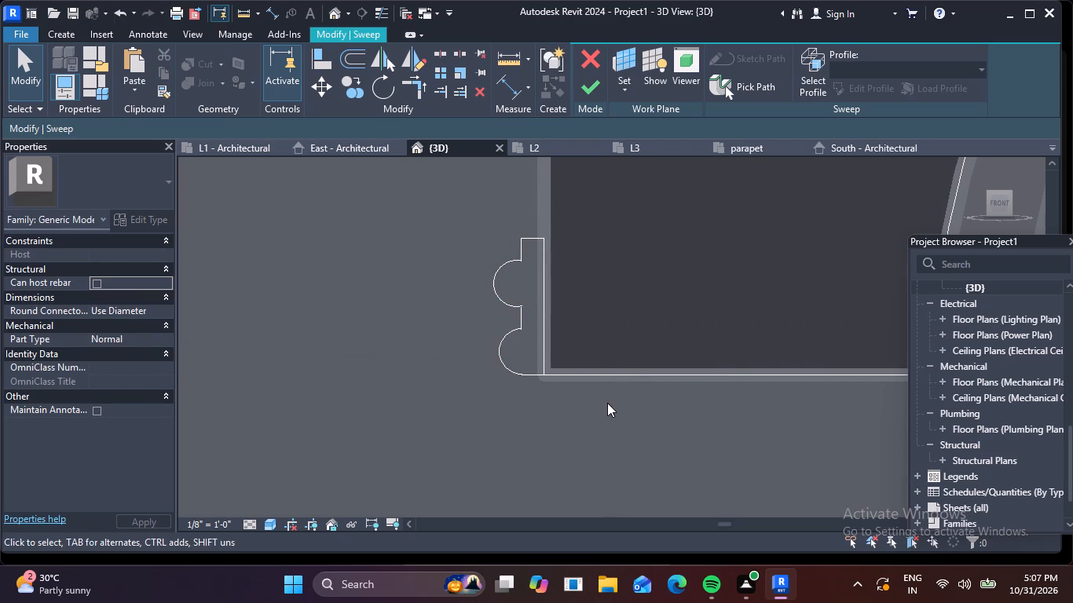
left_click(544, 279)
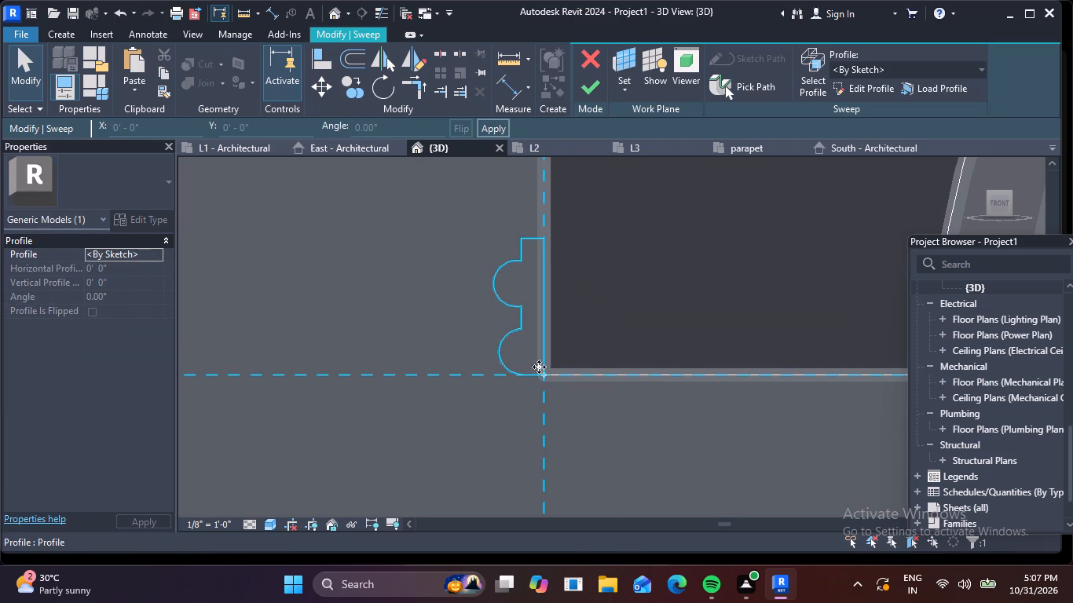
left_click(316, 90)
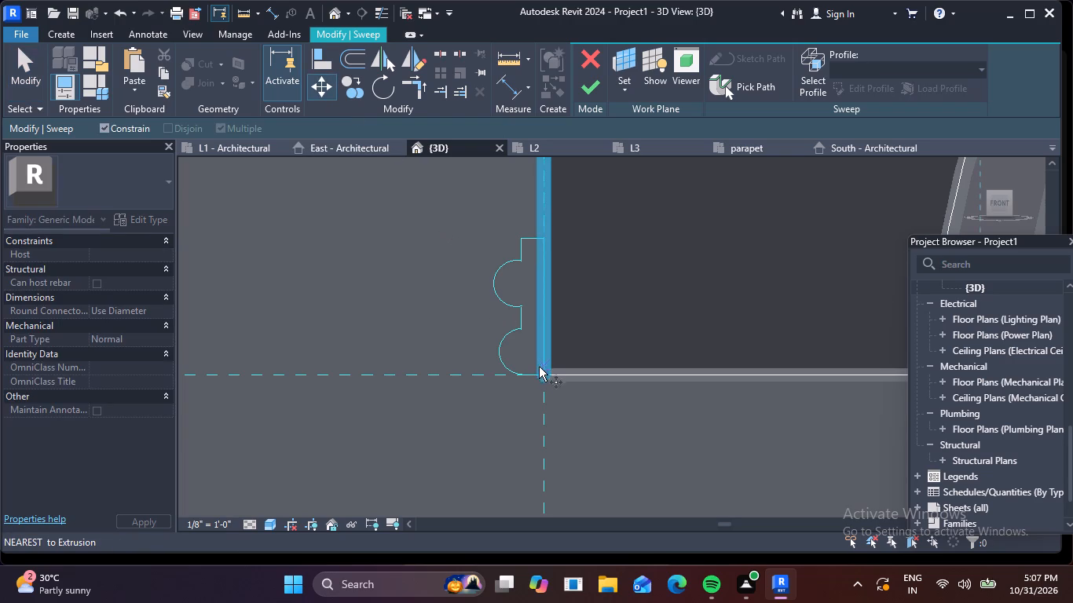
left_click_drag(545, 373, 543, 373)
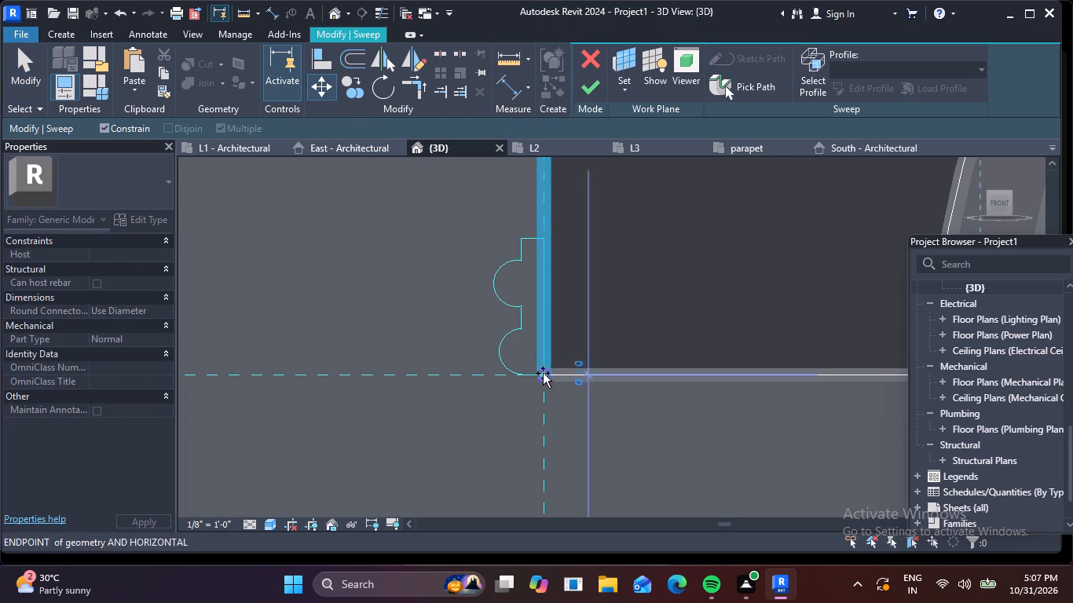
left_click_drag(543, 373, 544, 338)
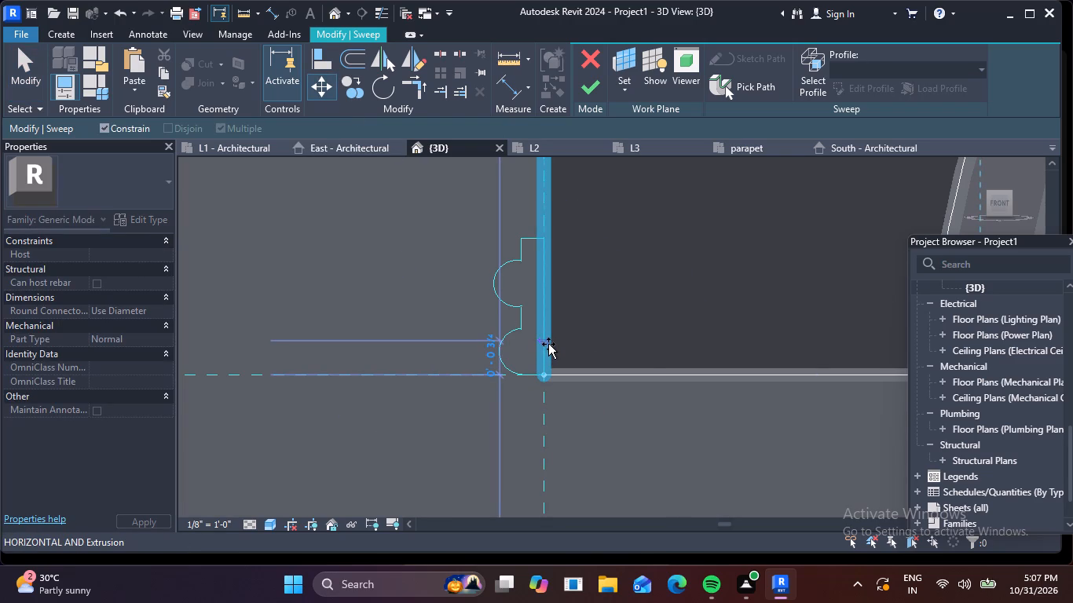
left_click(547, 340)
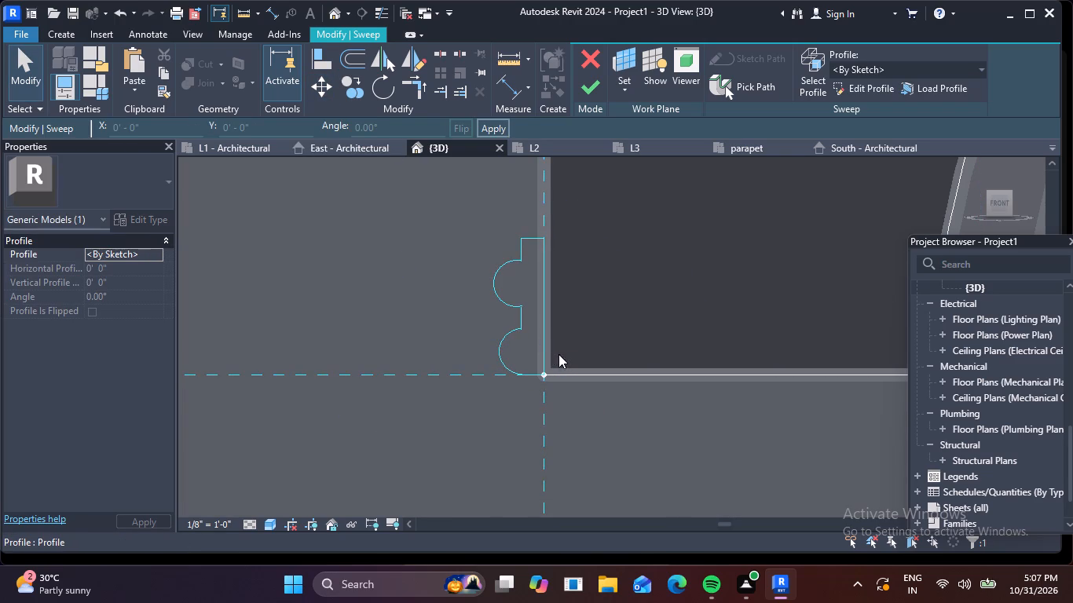
Finish the sweep with the double-arc profile along the panel's arched lower edge.
scroll(570, 295, "down", 4)
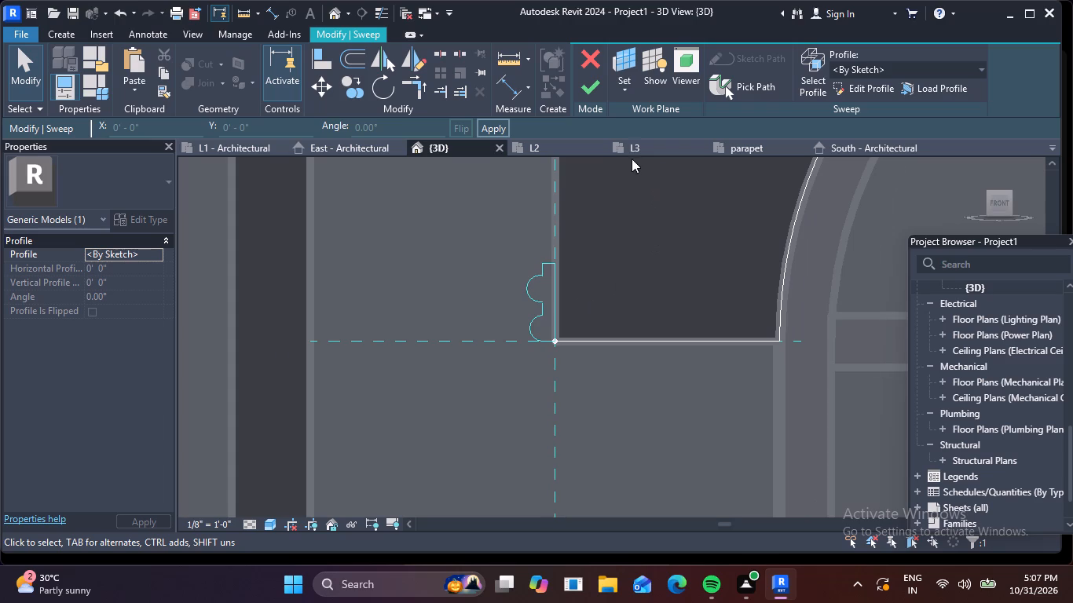
left_click(581, 84)
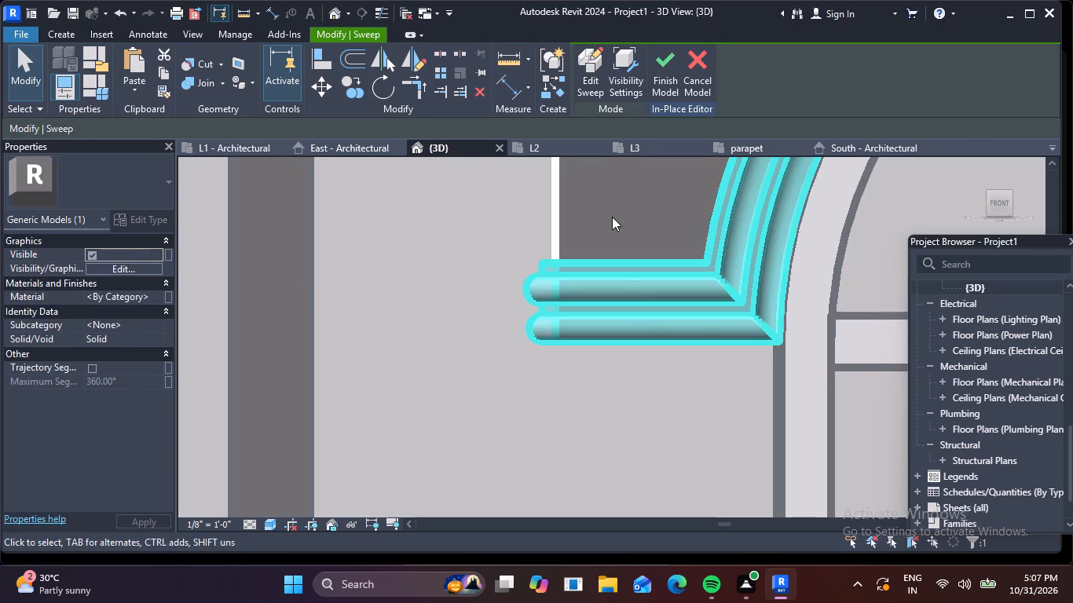
scroll(605, 226, "down", 5)
middle_click_drag(580, 263, 478, 393)
scroll(522, 328, "down", 7)
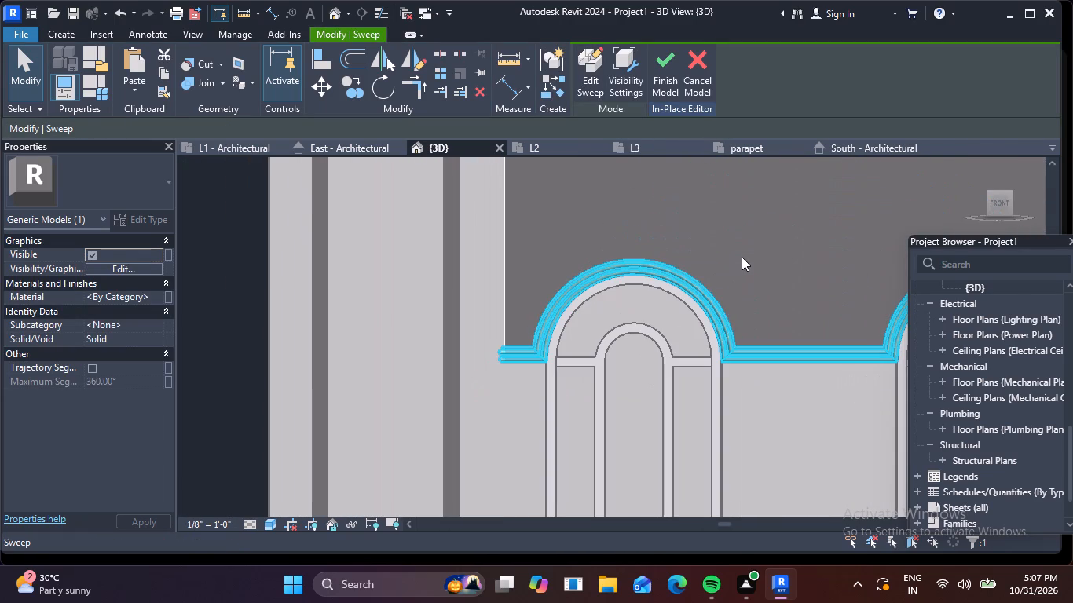
Examine the double-arc moulding along the panel's arched lower edge around the window arches.
left_click(687, 294)
left_click(693, 283)
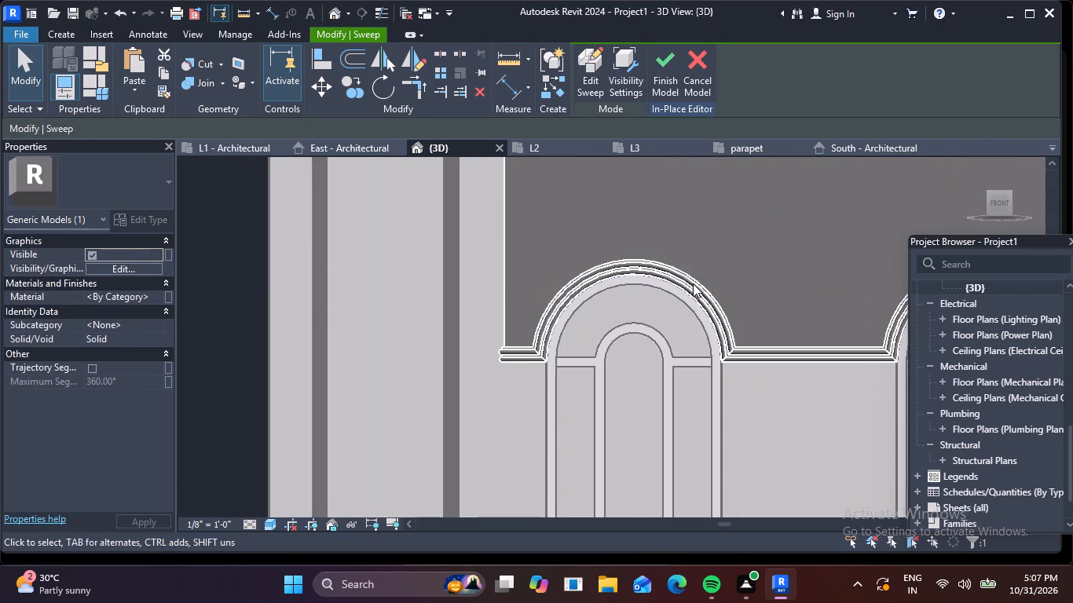
scroll(692, 293, "down", 5)
scroll(638, 292, "up", 12)
scroll(625, 314, "down", 5)
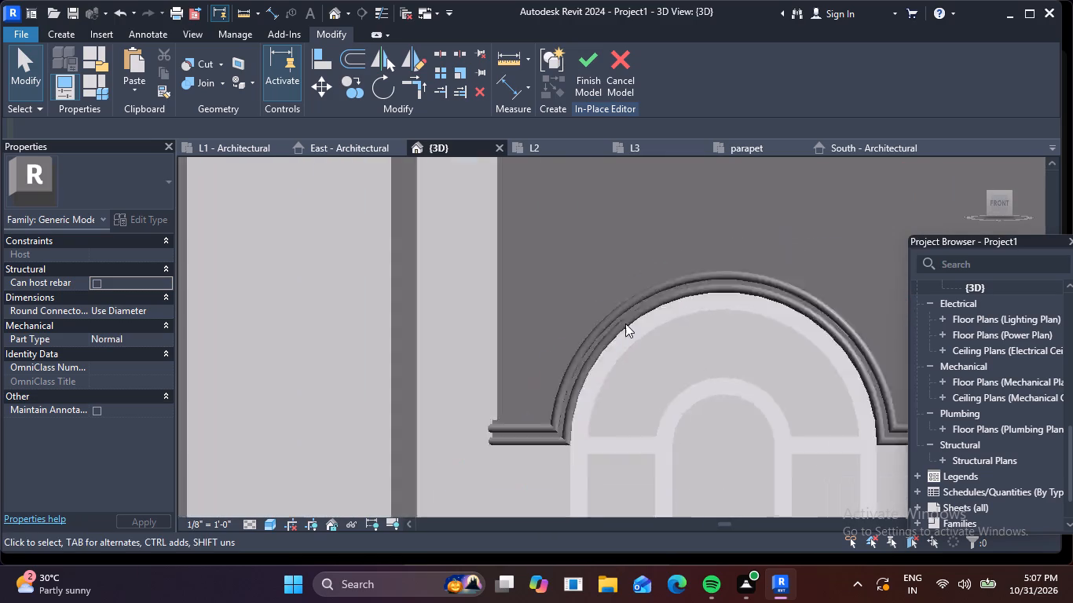
scroll(625, 323, "down", 6)
key("Escape")
key("Escape")
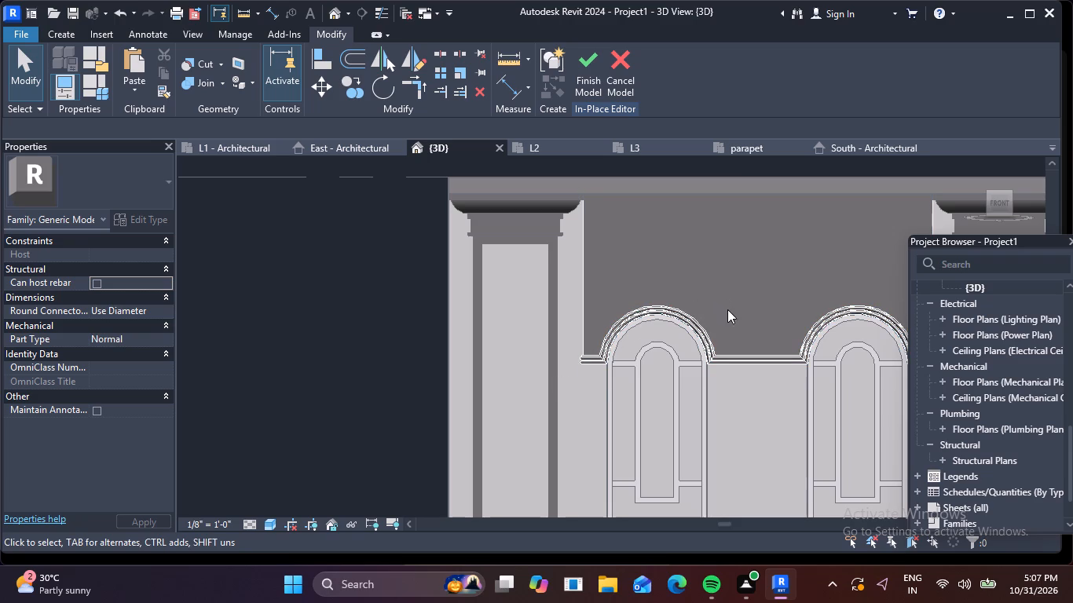
Copy the arched panel extrusion and its swept moulding from the first window arch's top midpoint to the matching window arch beyond the central portico.
left_click(584, 266)
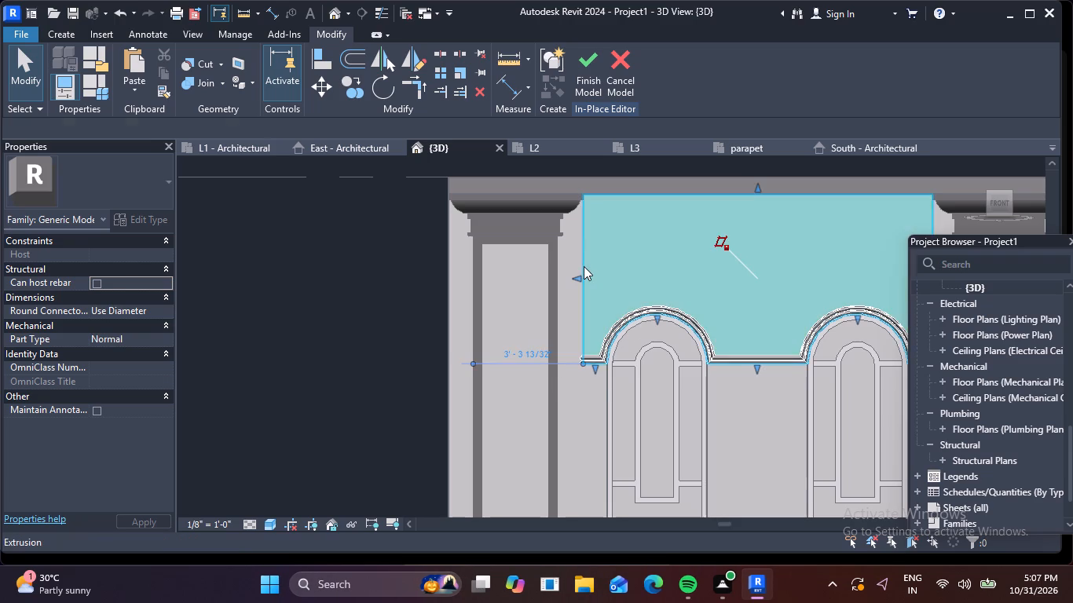
scroll(660, 261, "down", 5)
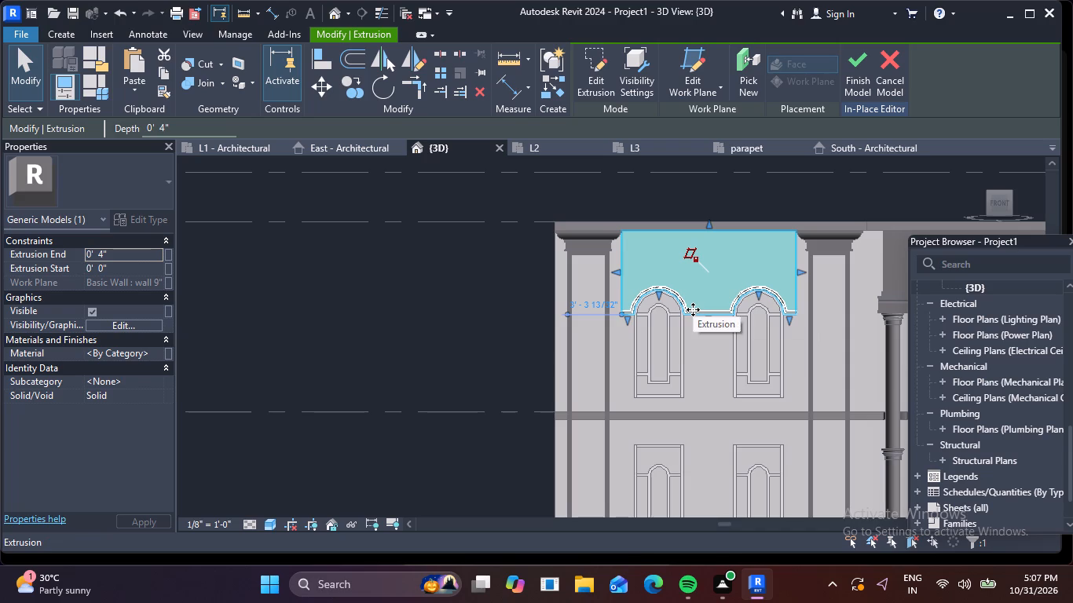
scroll(697, 310, "up", 4)
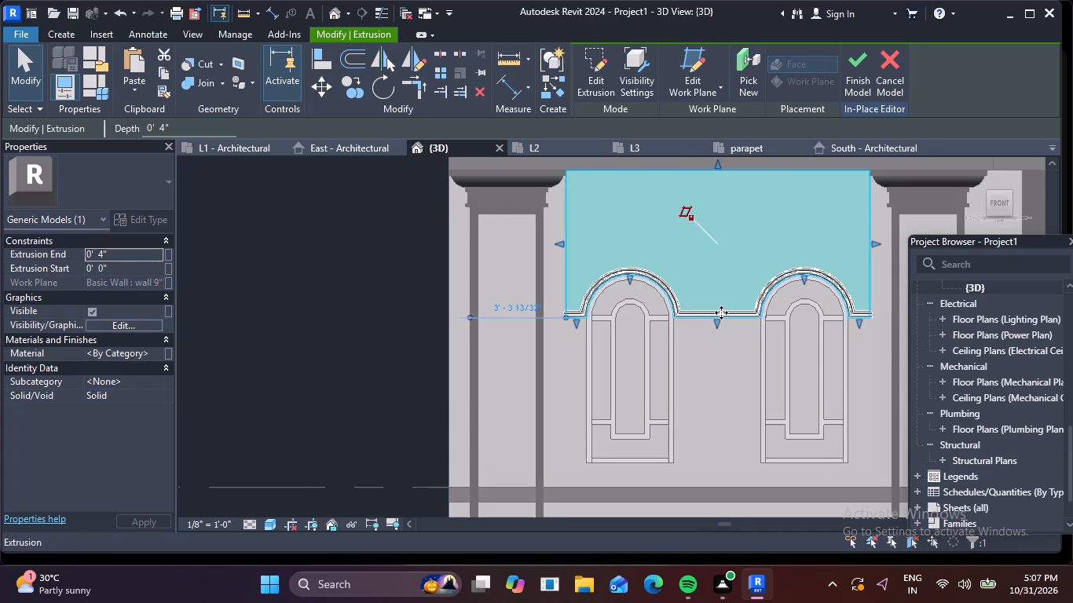
left_click(721, 312, "ctrl")
scroll(720, 312, "up", 5)
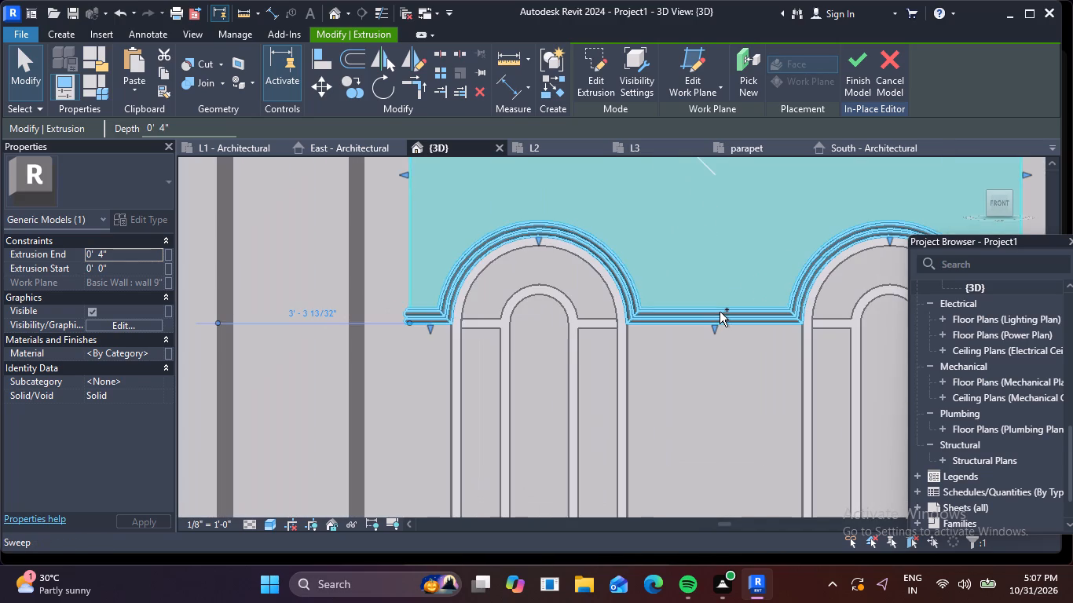
left_click(720, 312, "ctrl")
scroll(675, 318, "down", 11)
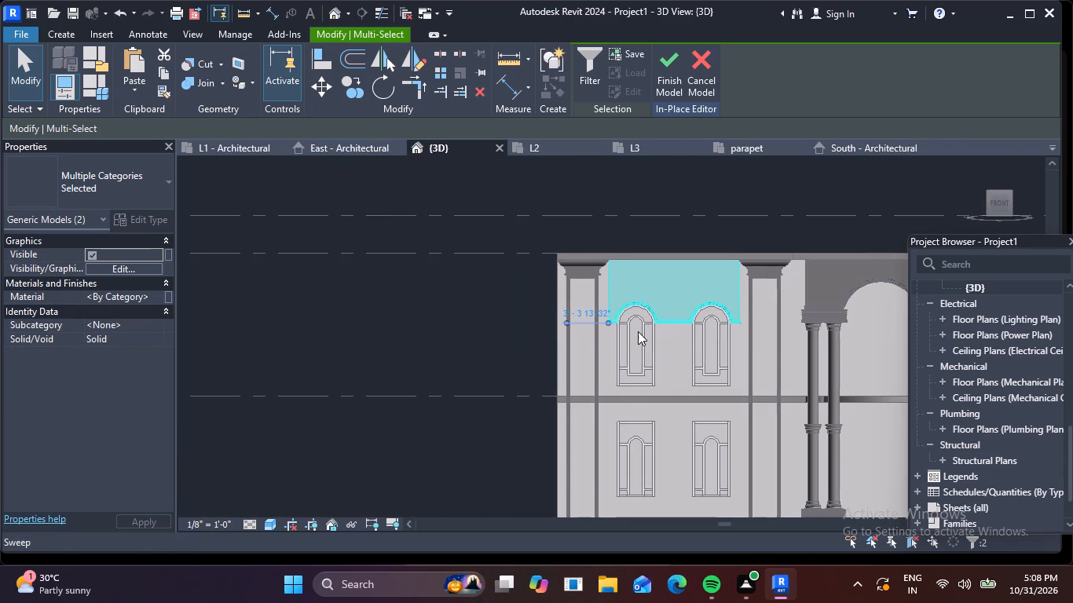
left_click(346, 90)
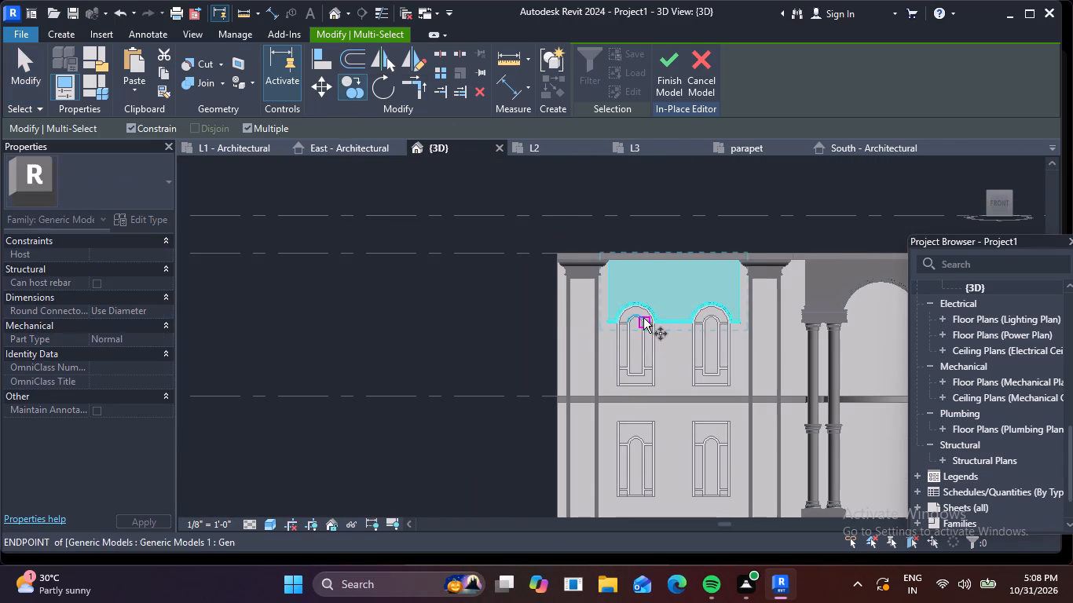
scroll(643, 318, "up", 18)
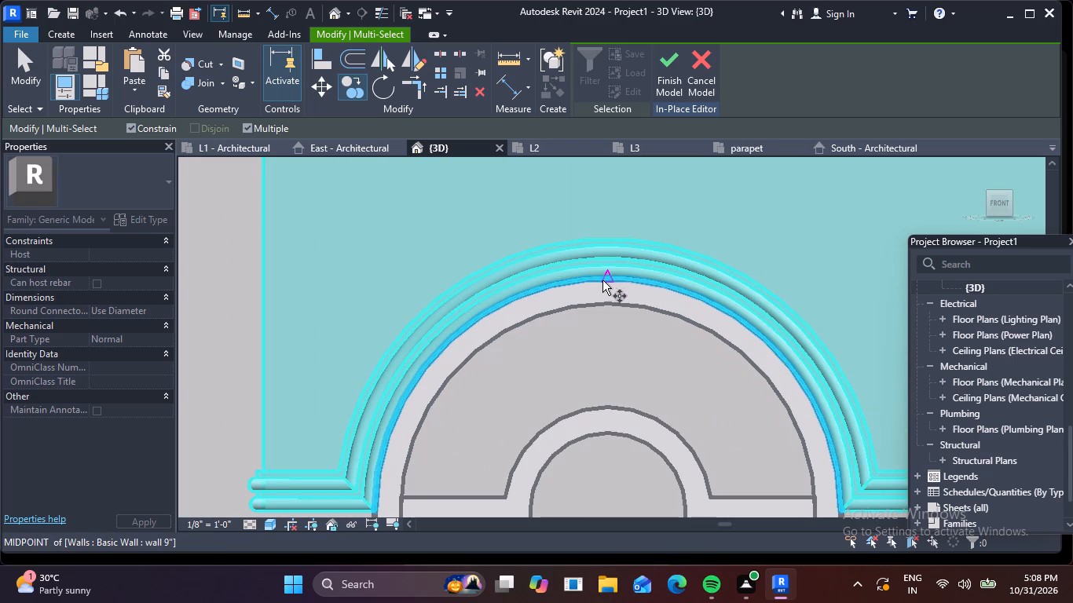
left_click(606, 276)
scroll(661, 288, "down", 6)
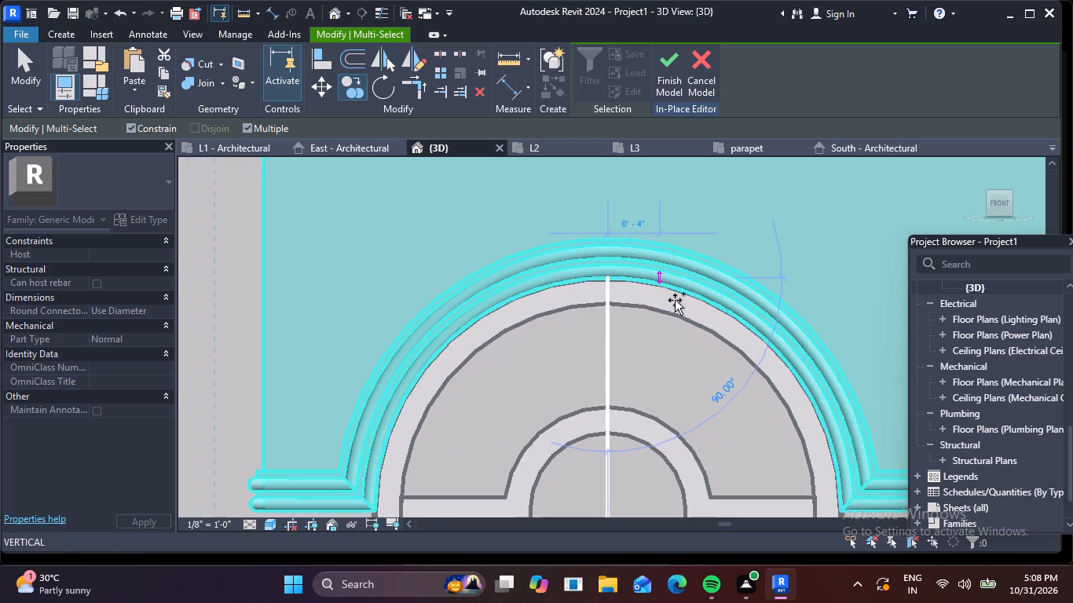
scroll(895, 265, "down", 7)
scroll(797, 285, "down", 5)
middle_click_drag(638, 288, 321, 277)
middle_click_drag(711, 266, 412, 240)
scroll(569, 255, "up", 7)
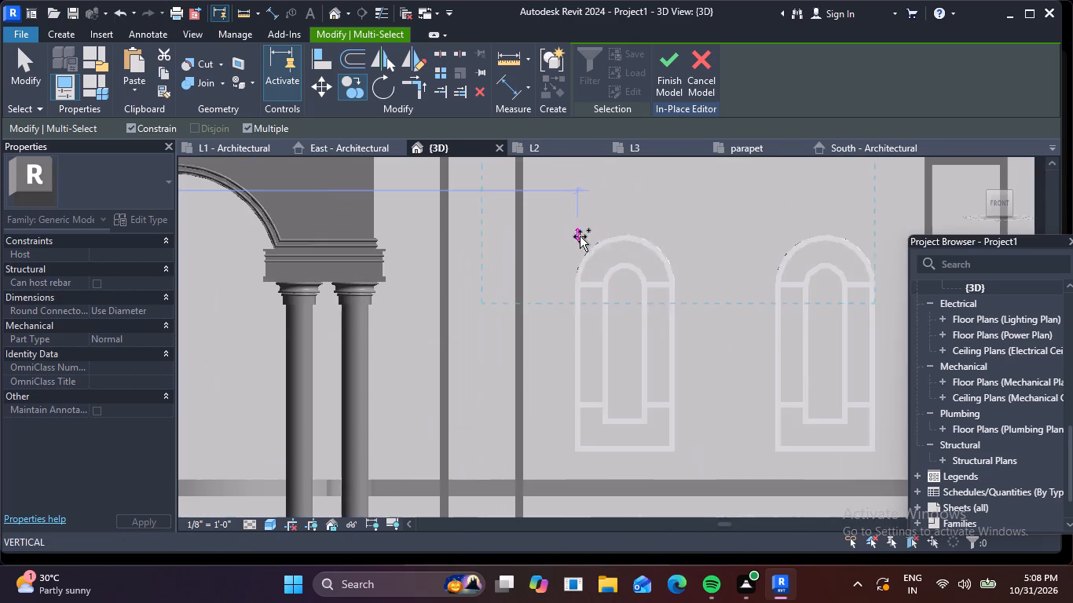
scroll(663, 231, "up", 8)
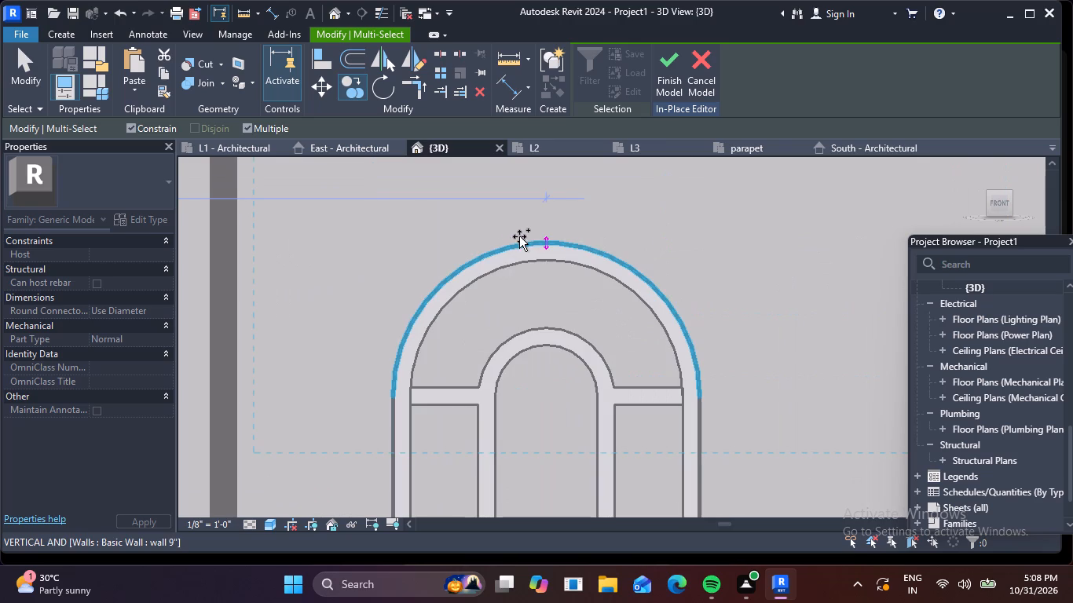
left_click(546, 243)
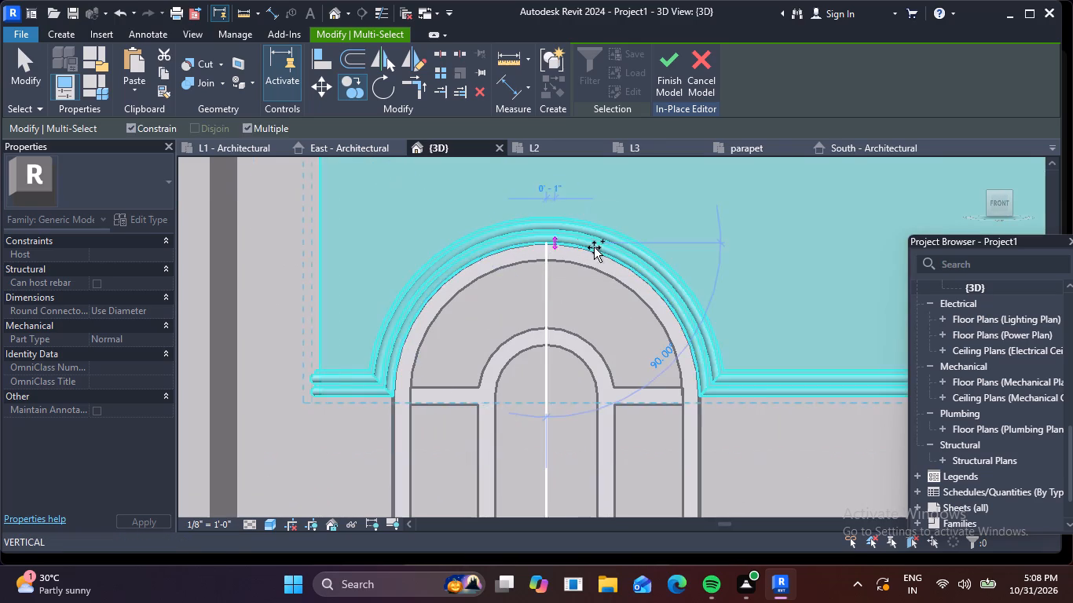
scroll(620, 248, "down", 7)
key("Escape")
scroll(664, 294, "down", 5)
key("Escape")
scroll(686, 298, "down", 3)
key("Escape")
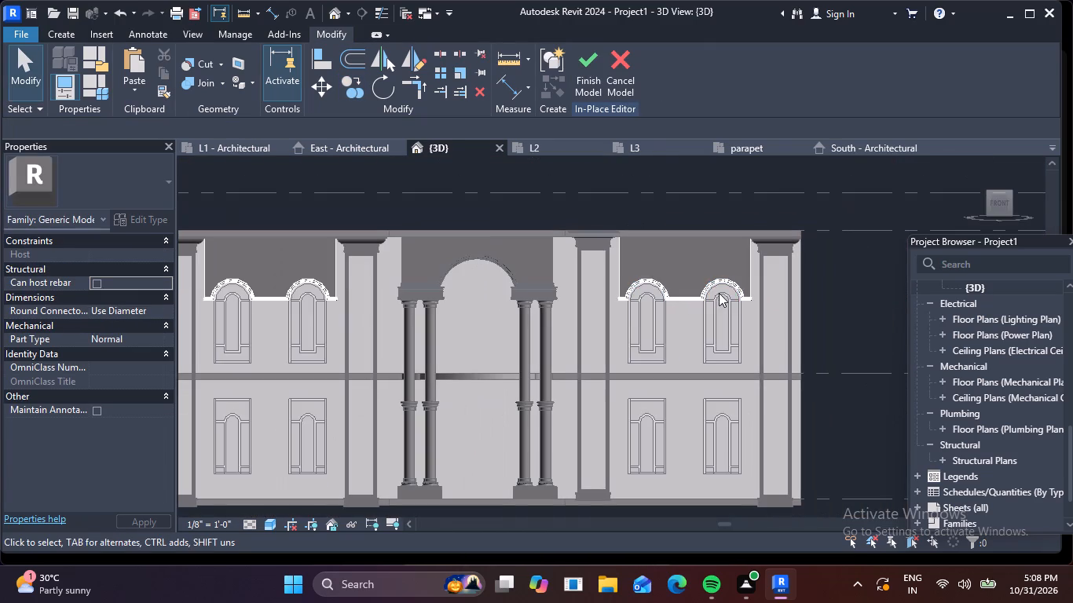
key("Escape")
middle_click_drag(579, 291, 628, 374, "shift")
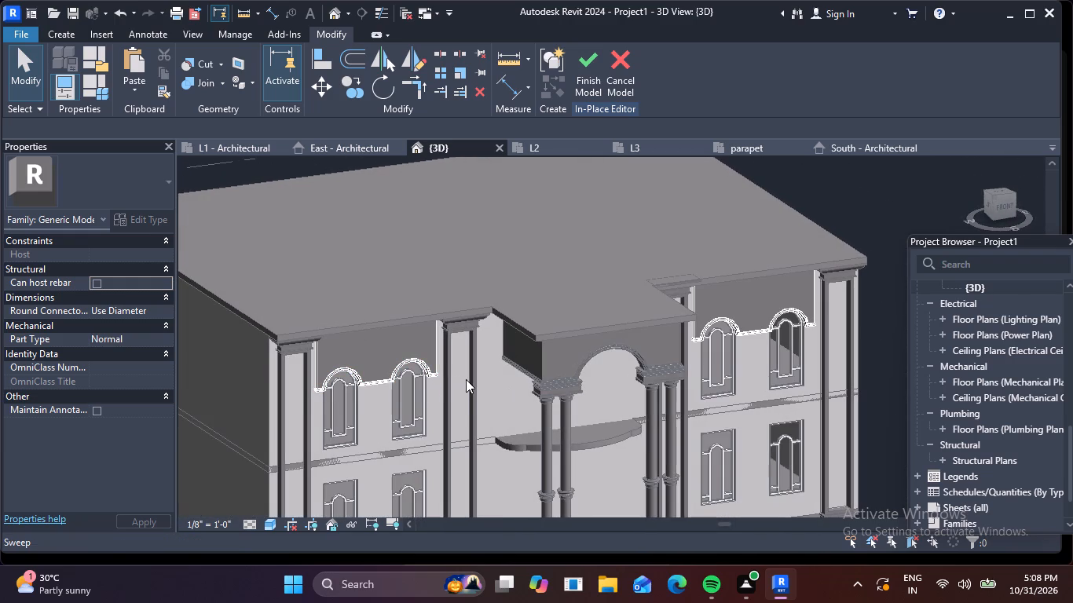
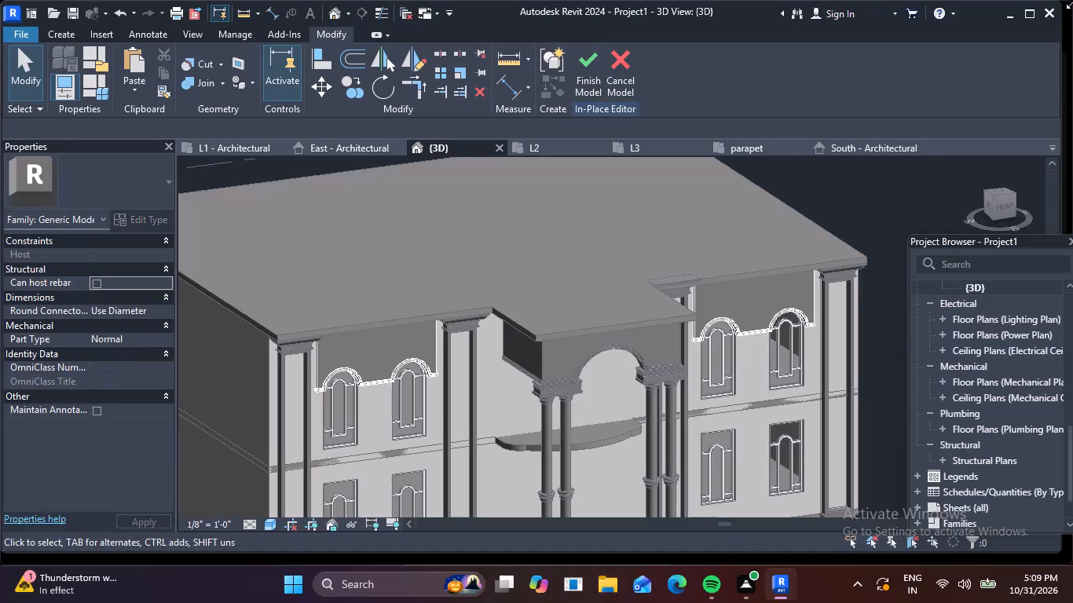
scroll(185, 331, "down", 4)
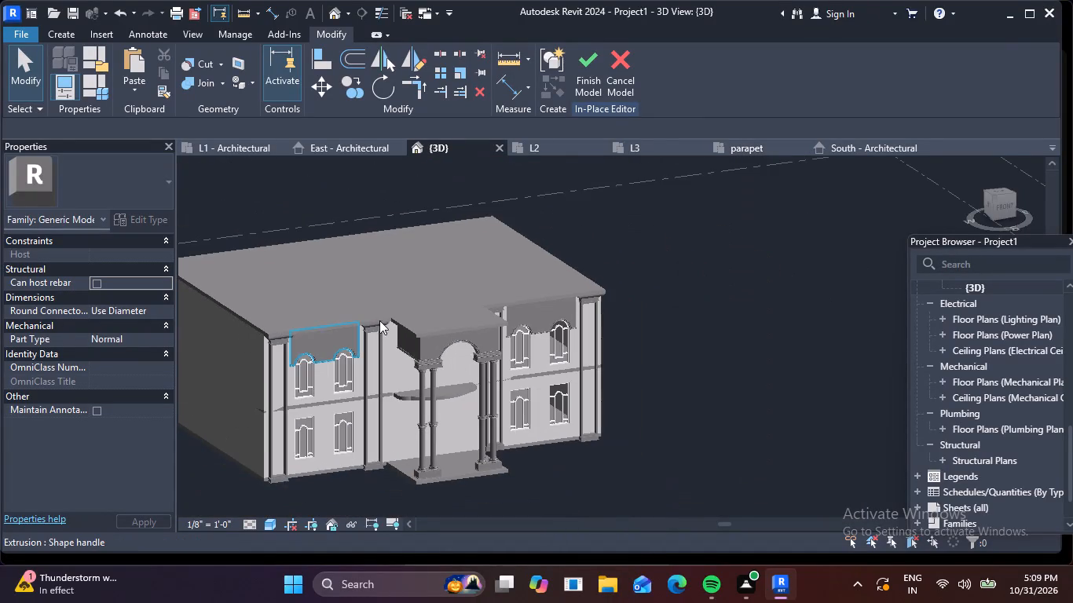
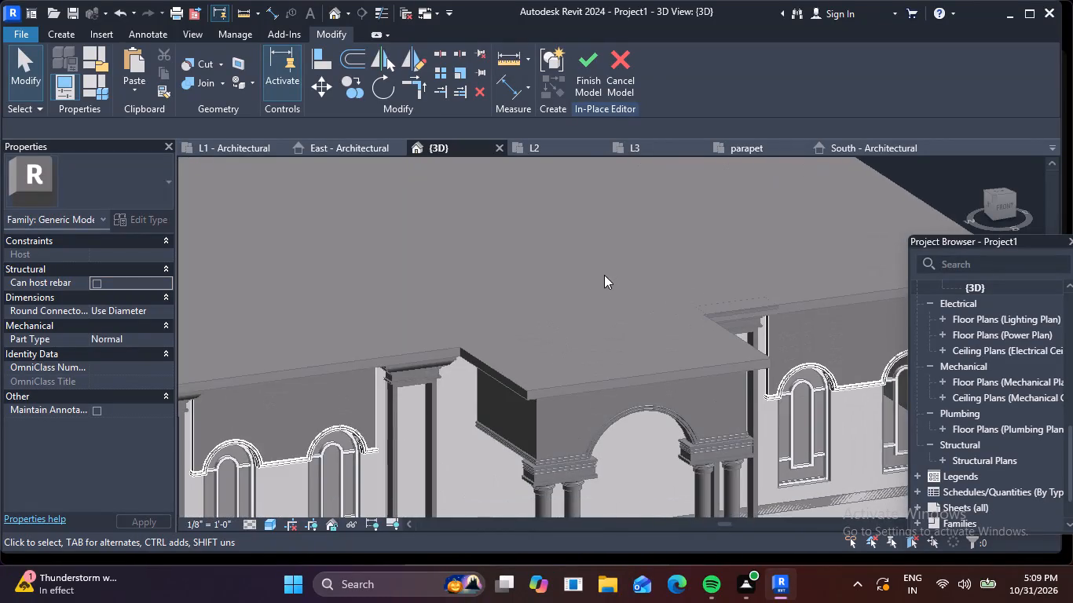
Examine the building's front facade, entrance portico and roof in the 3D view.
scroll(600, 277, "down", 5)
middle_click_drag(547, 341, 544, 267)
scroll(547, 248, "down", 1)
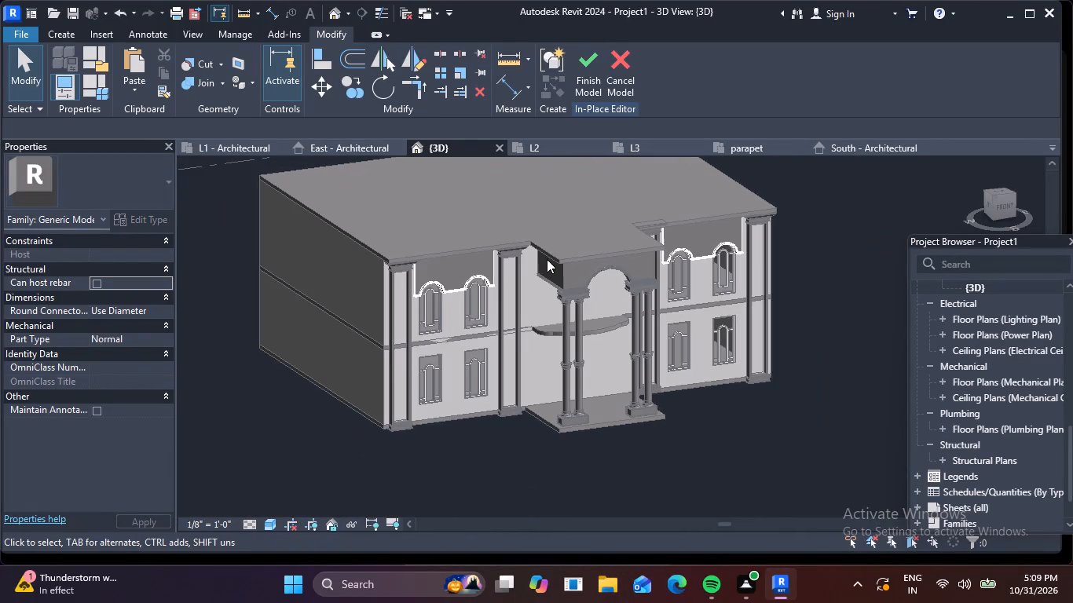
scroll(555, 290, "down", 3)
scroll(551, 316, "up", 7)
middle_click_drag(514, 305, 515, 300)
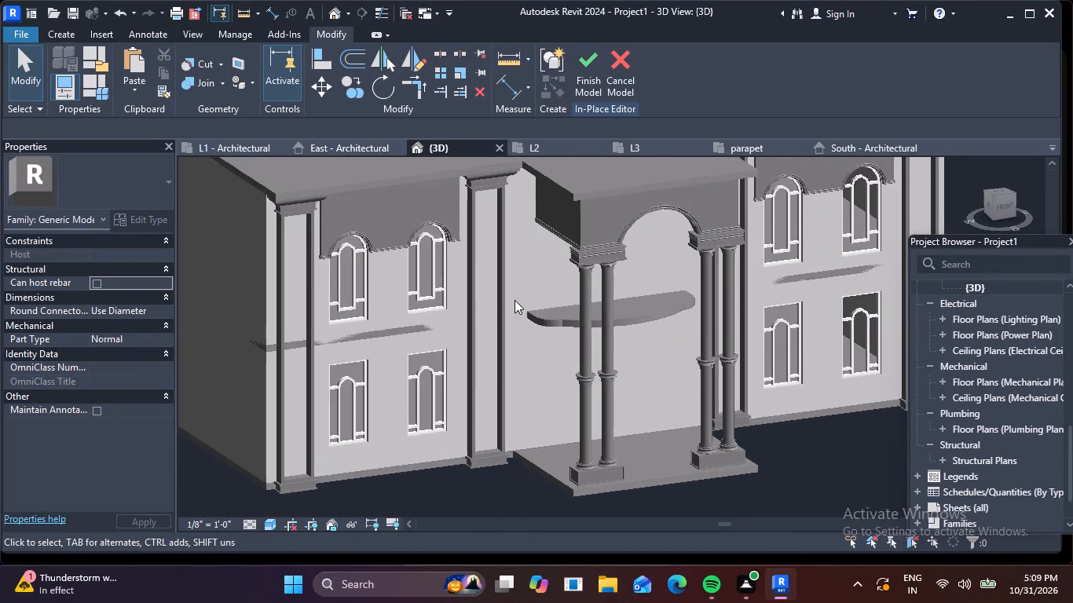
middle_click_drag(515, 300, 516, 294)
scroll(517, 294, "up", 1)
key("Escape")
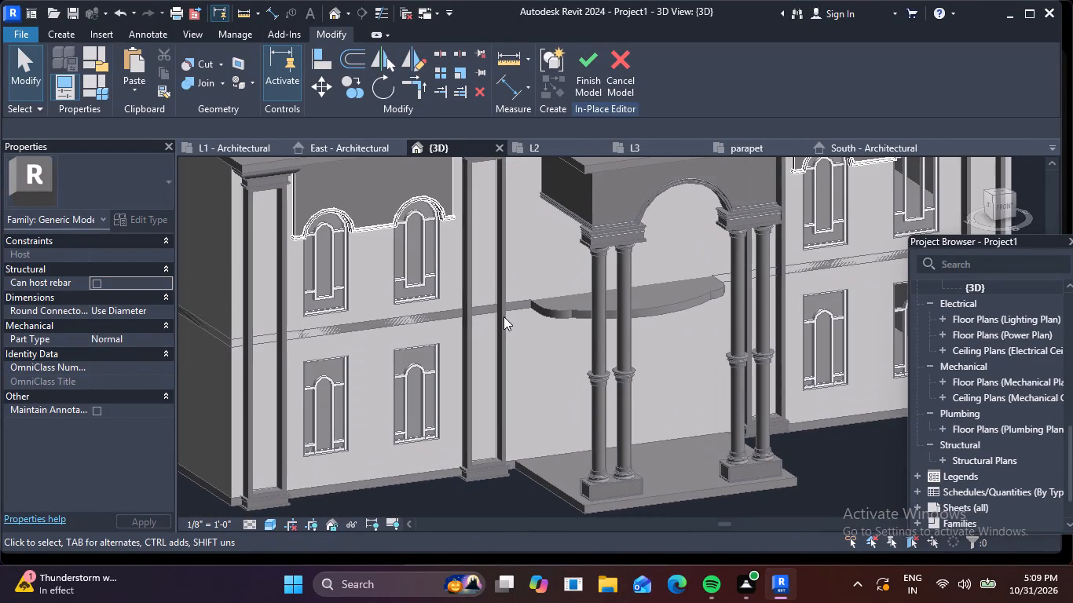
scroll(504, 316, "down", 3)
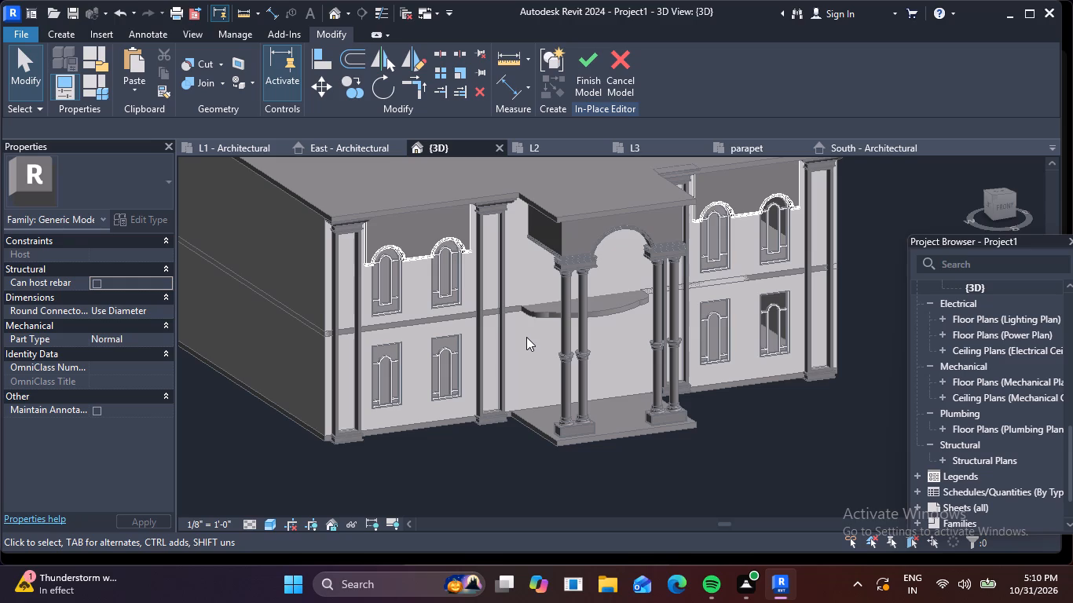
scroll(775, 294, "down", 1)
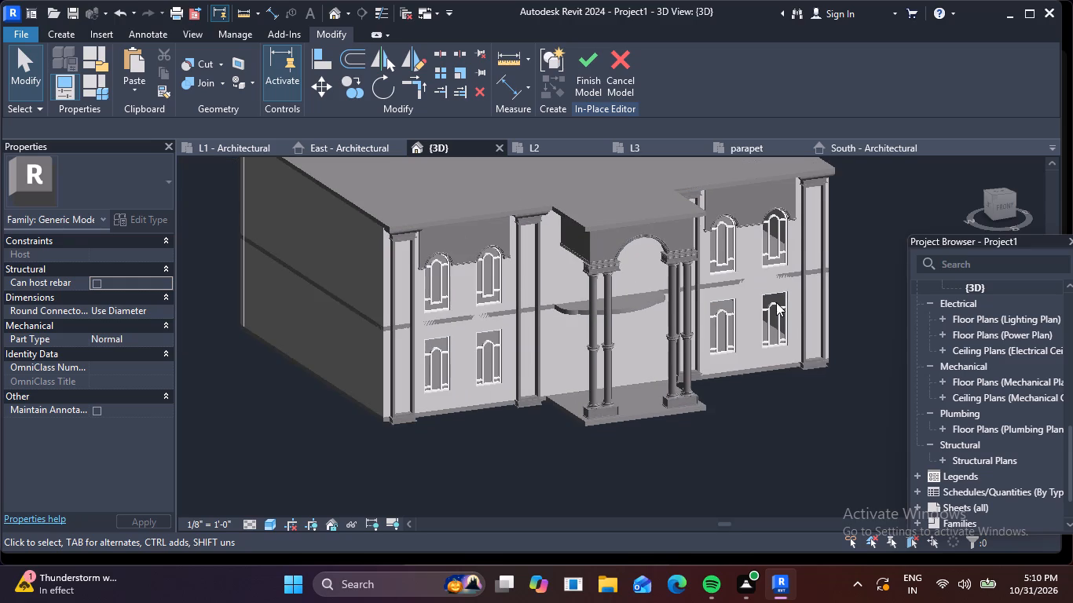
middle_click_drag(776, 302, 786, 414)
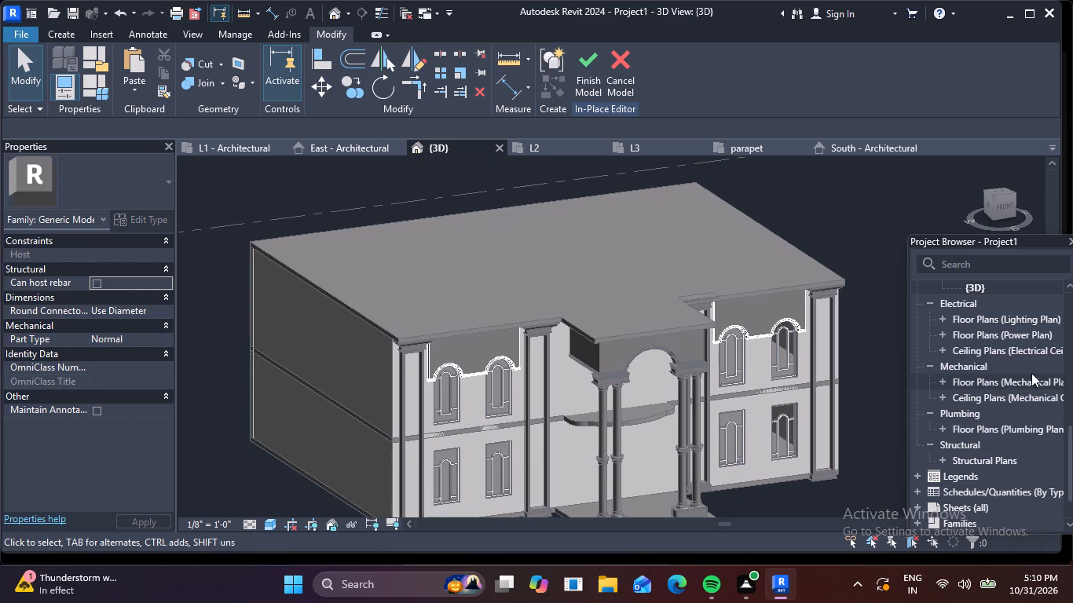
Open the L3 architectural floor plan and bring the whole building outline into view.
scroll(947, 307, "up", 11)
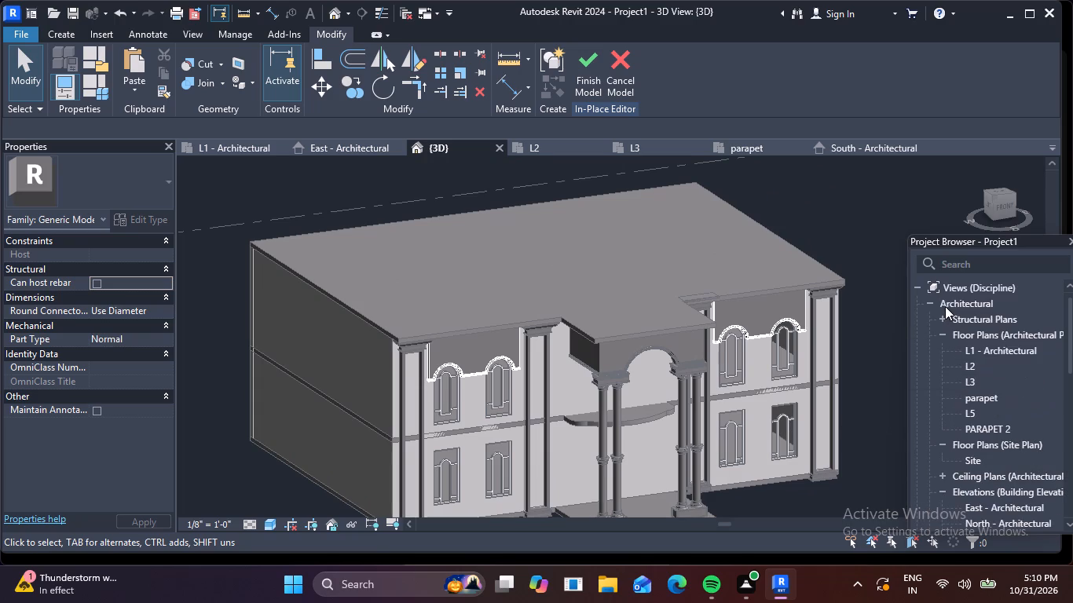
triple_click(961, 381)
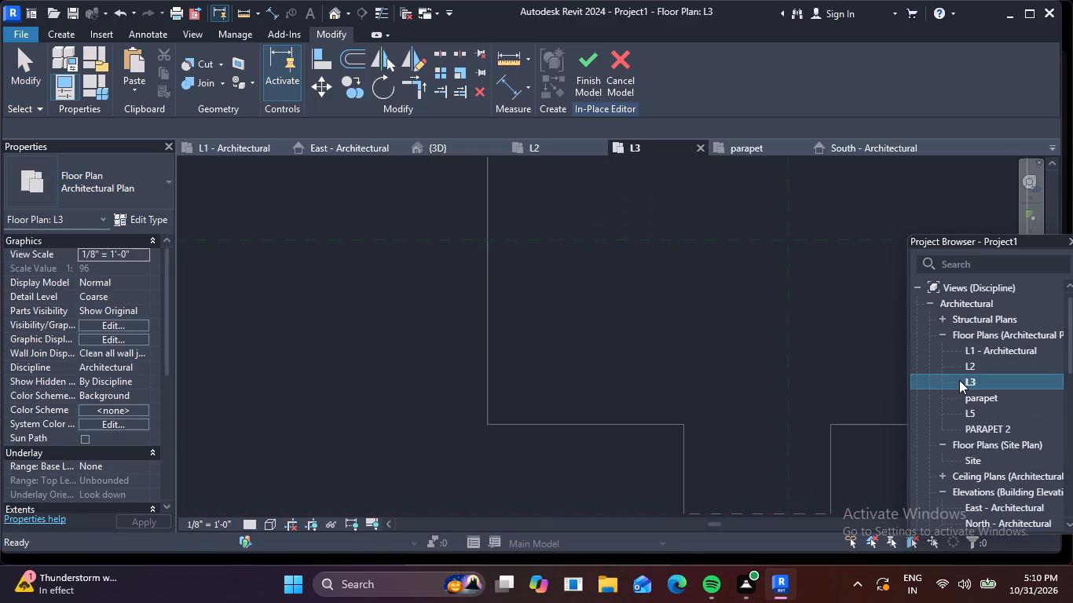
scroll(837, 367, "down", 3)
middle_click_drag(822, 370, 643, 382)
middle_click_drag(736, 360, 655, 375)
scroll(734, 360, "down", 1)
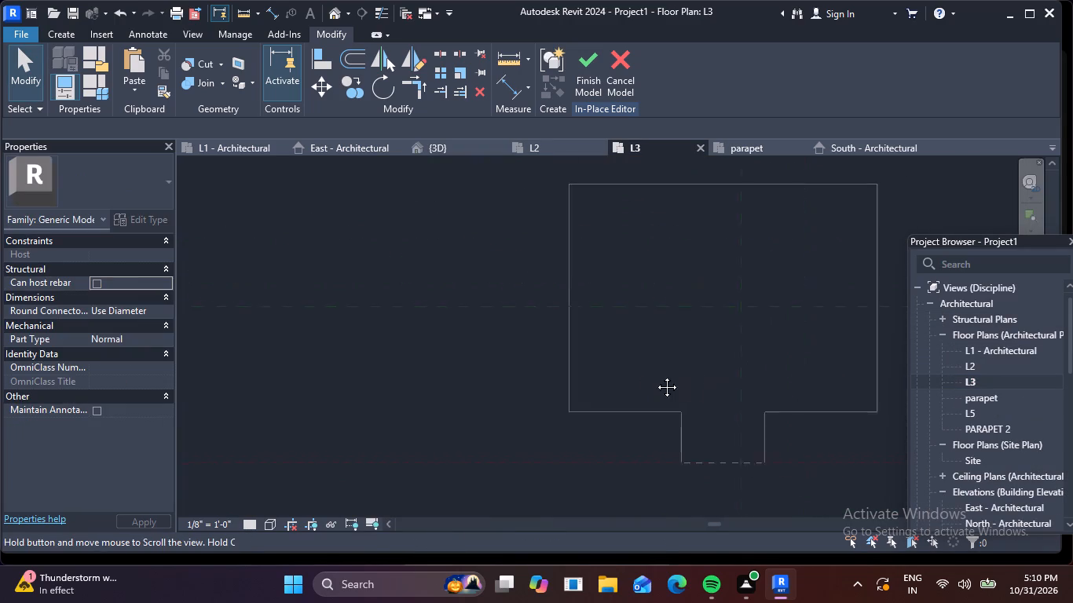
middle_click_drag(655, 375, 477, 377)
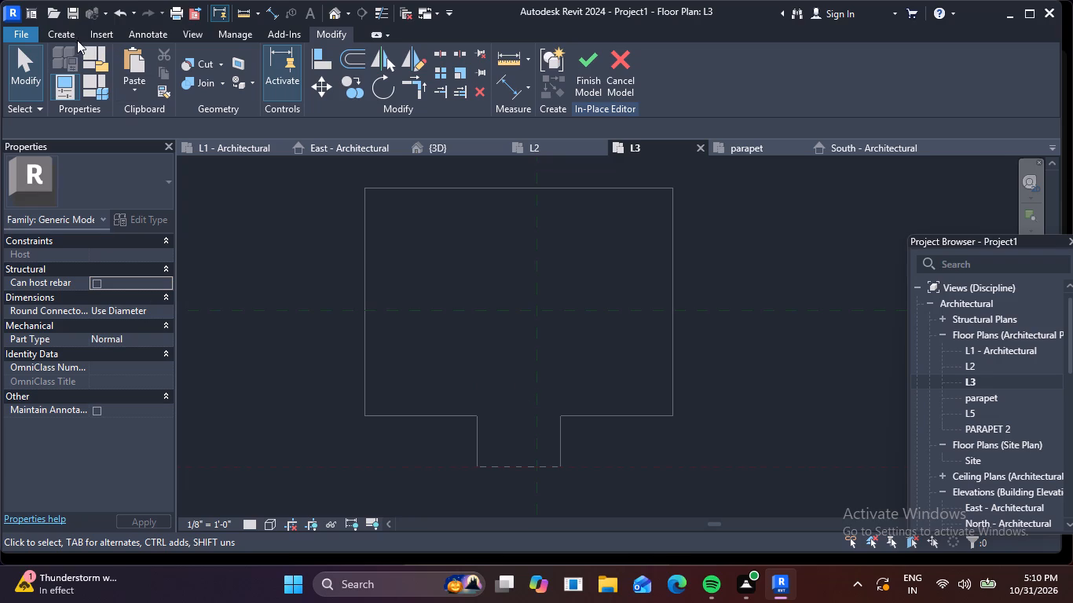
Finish the in-place generic model and return to the project.
left_click(578, 78)
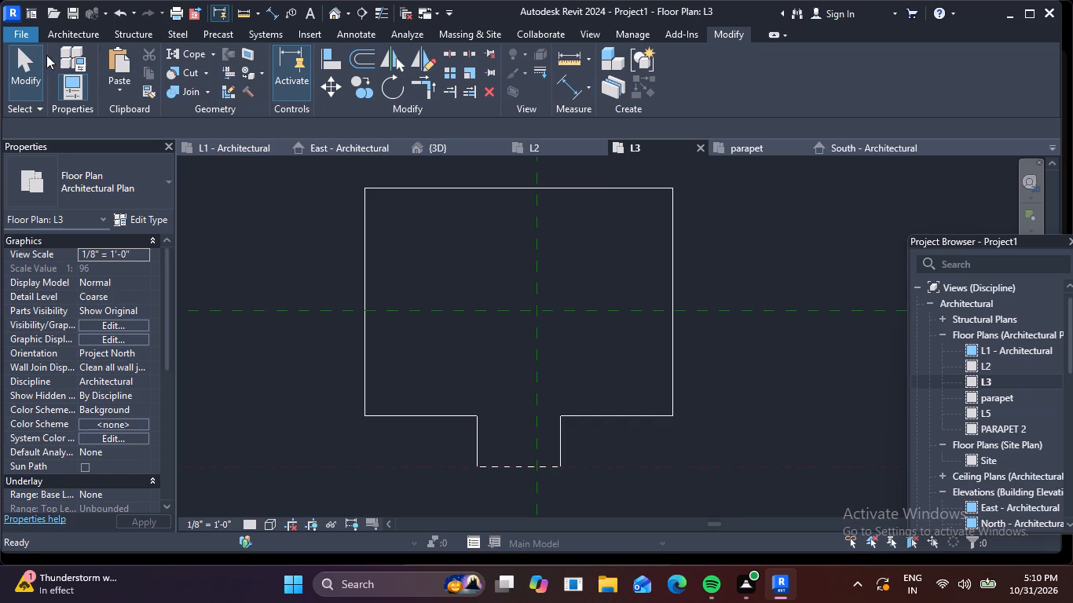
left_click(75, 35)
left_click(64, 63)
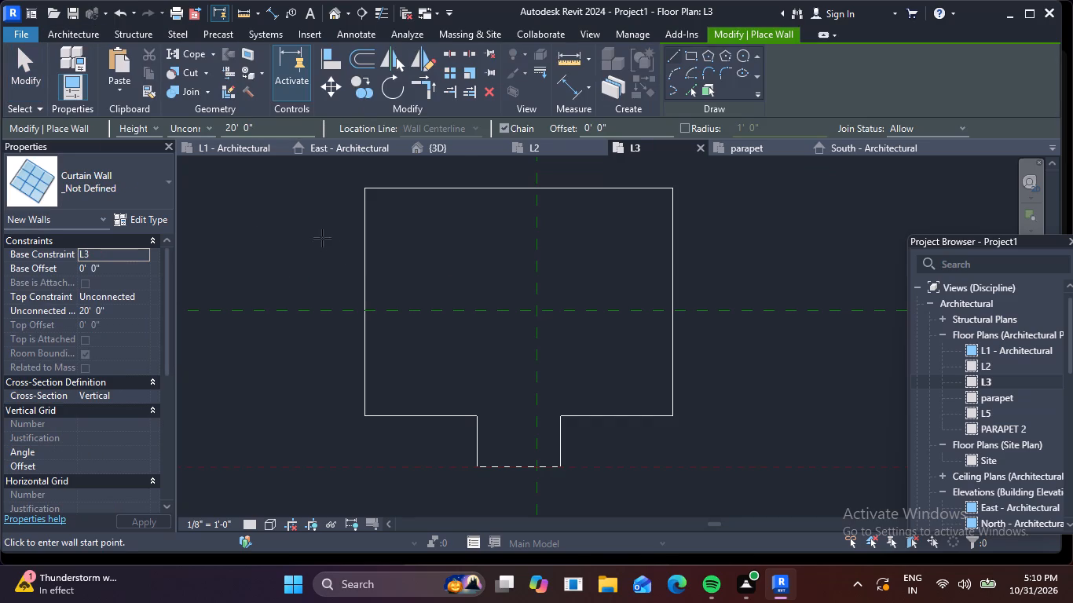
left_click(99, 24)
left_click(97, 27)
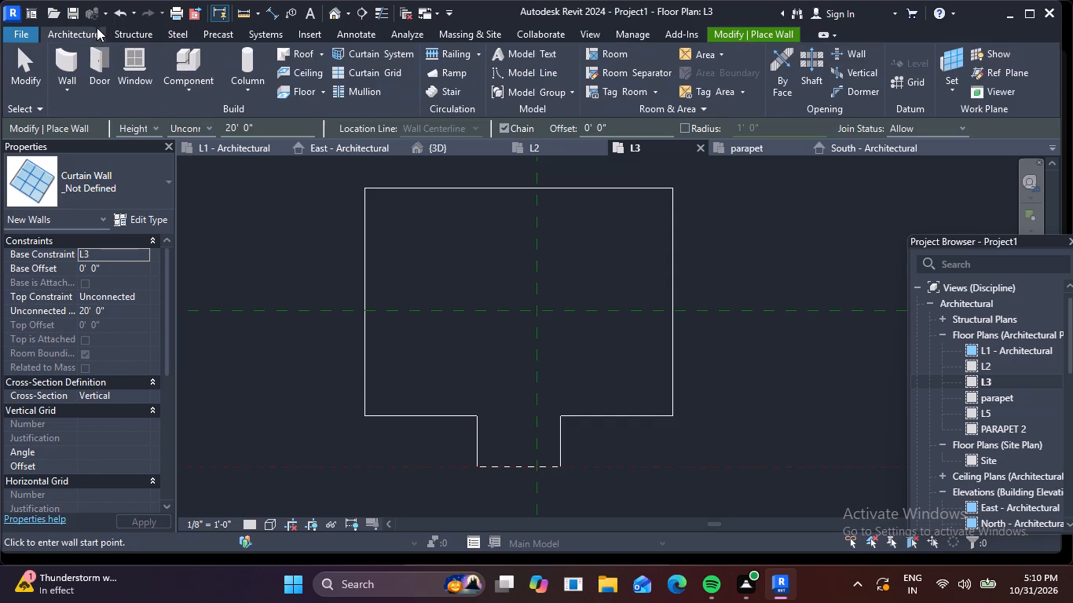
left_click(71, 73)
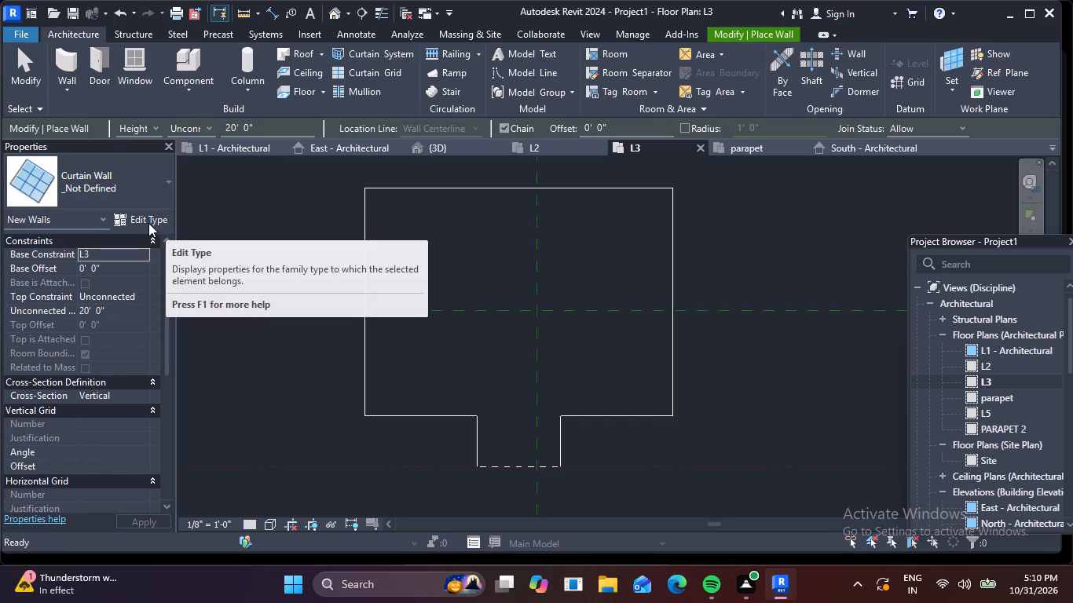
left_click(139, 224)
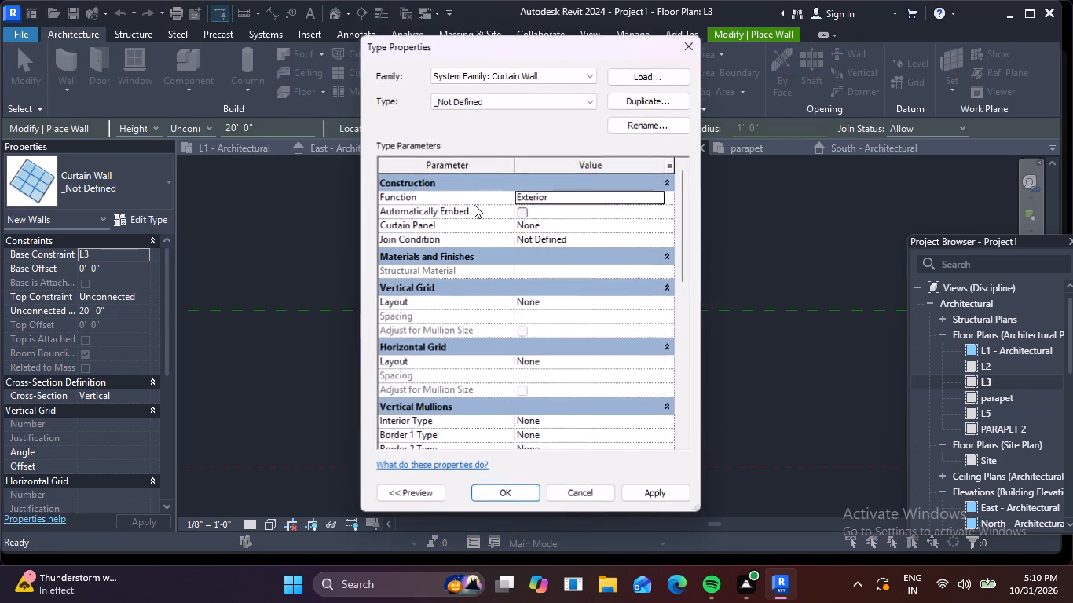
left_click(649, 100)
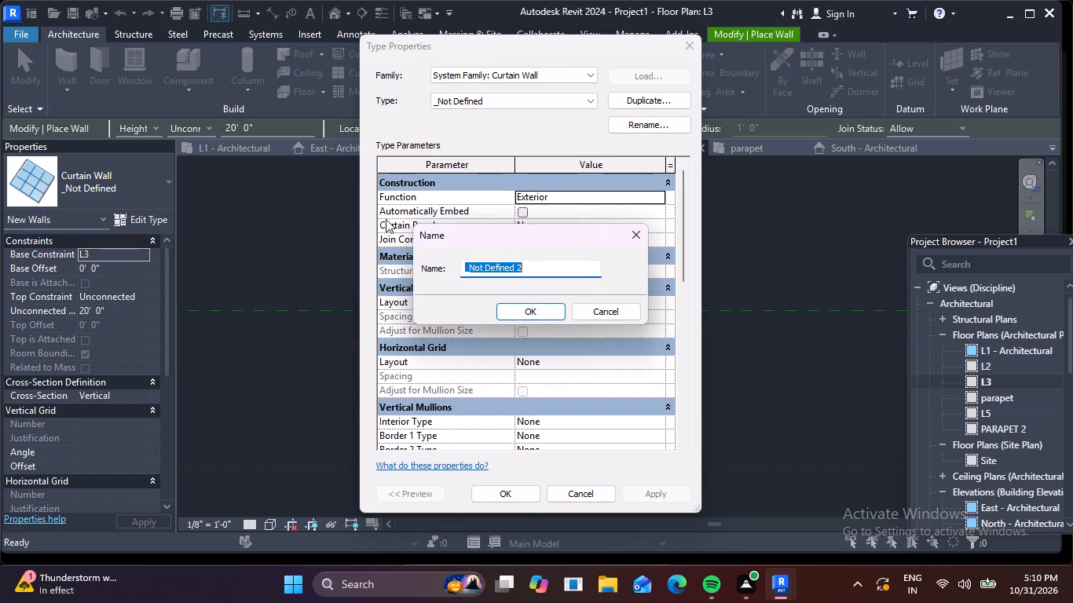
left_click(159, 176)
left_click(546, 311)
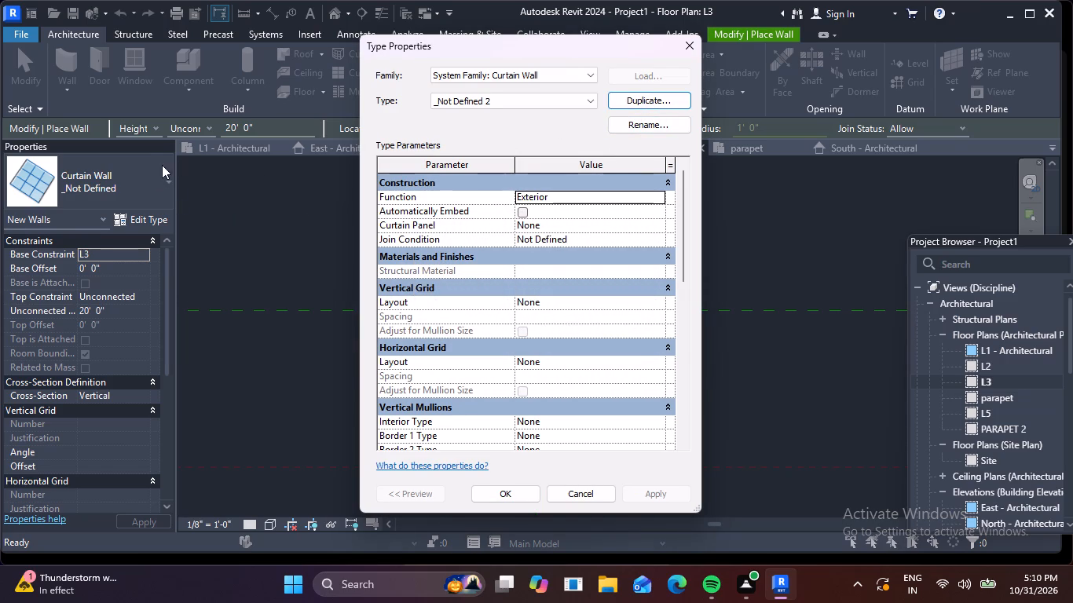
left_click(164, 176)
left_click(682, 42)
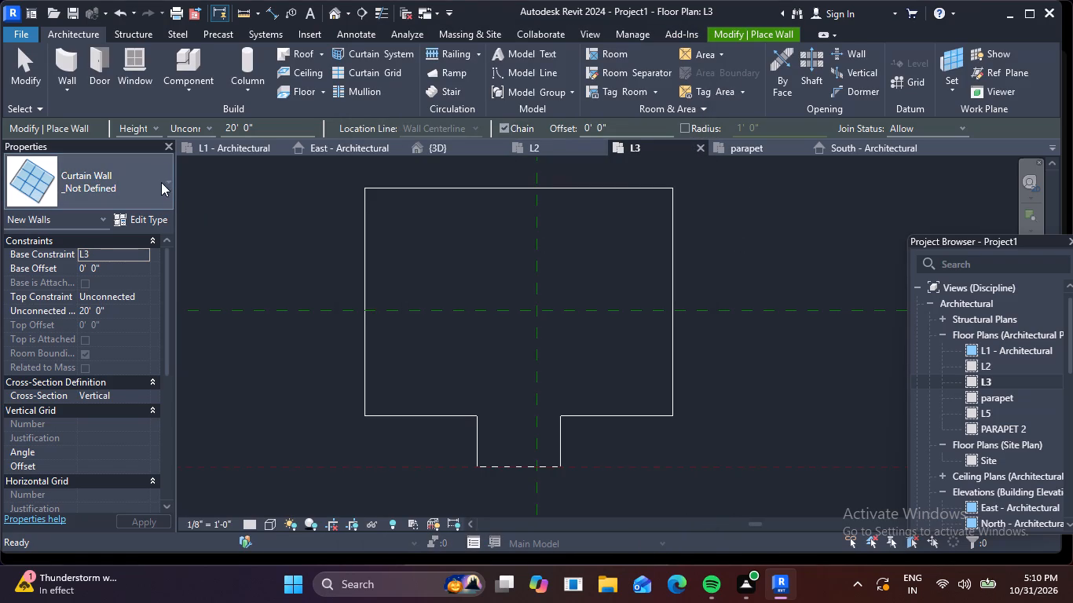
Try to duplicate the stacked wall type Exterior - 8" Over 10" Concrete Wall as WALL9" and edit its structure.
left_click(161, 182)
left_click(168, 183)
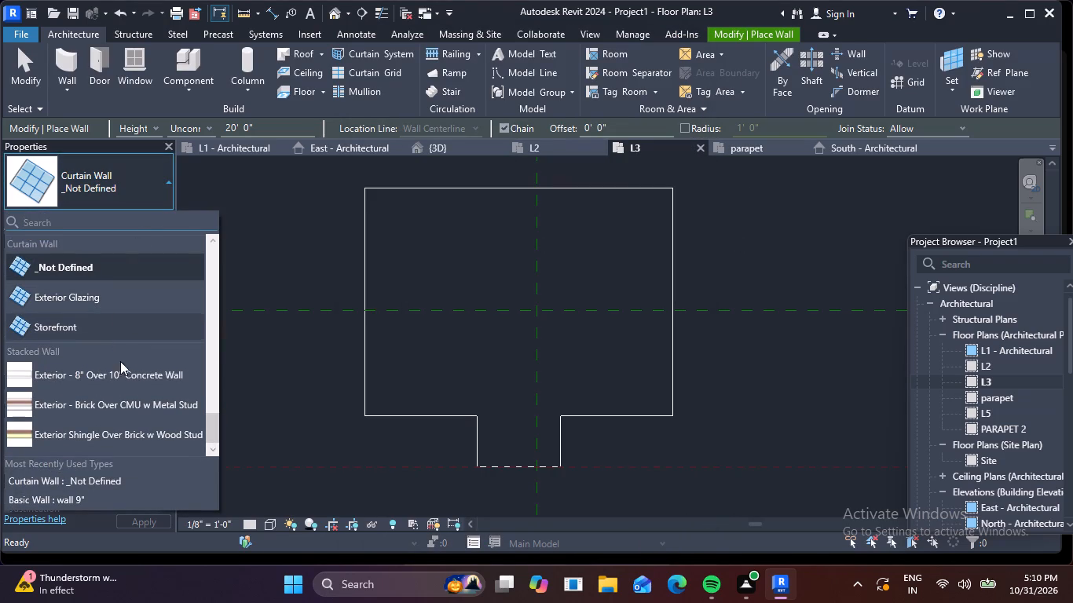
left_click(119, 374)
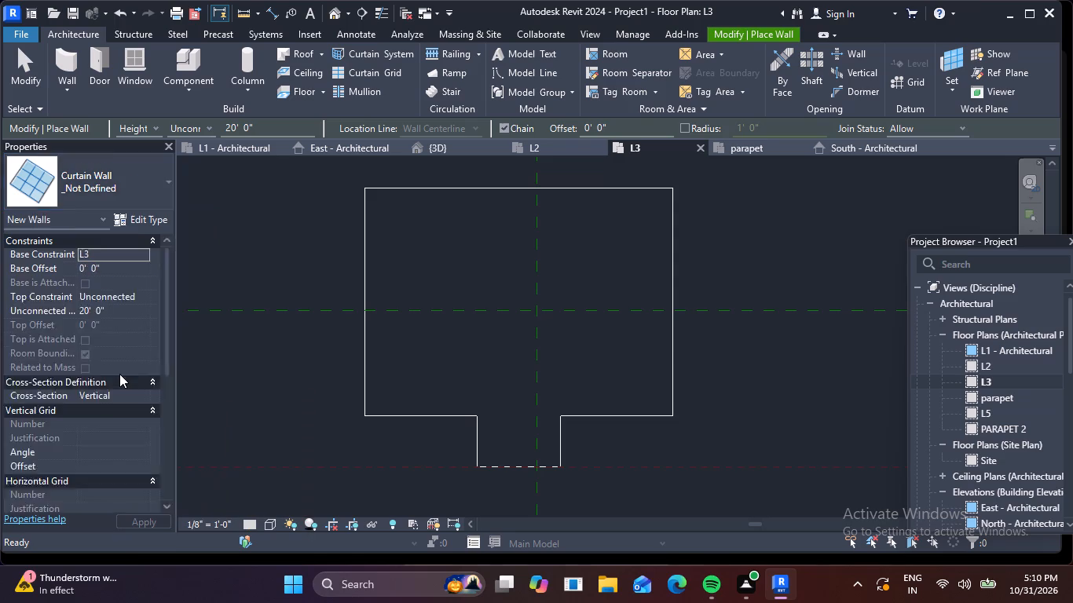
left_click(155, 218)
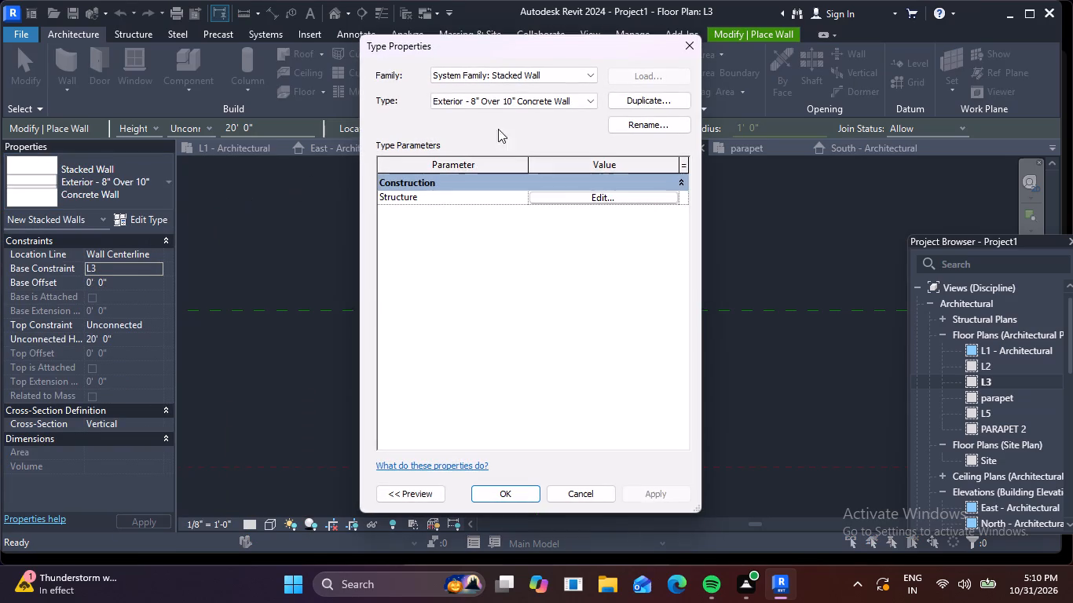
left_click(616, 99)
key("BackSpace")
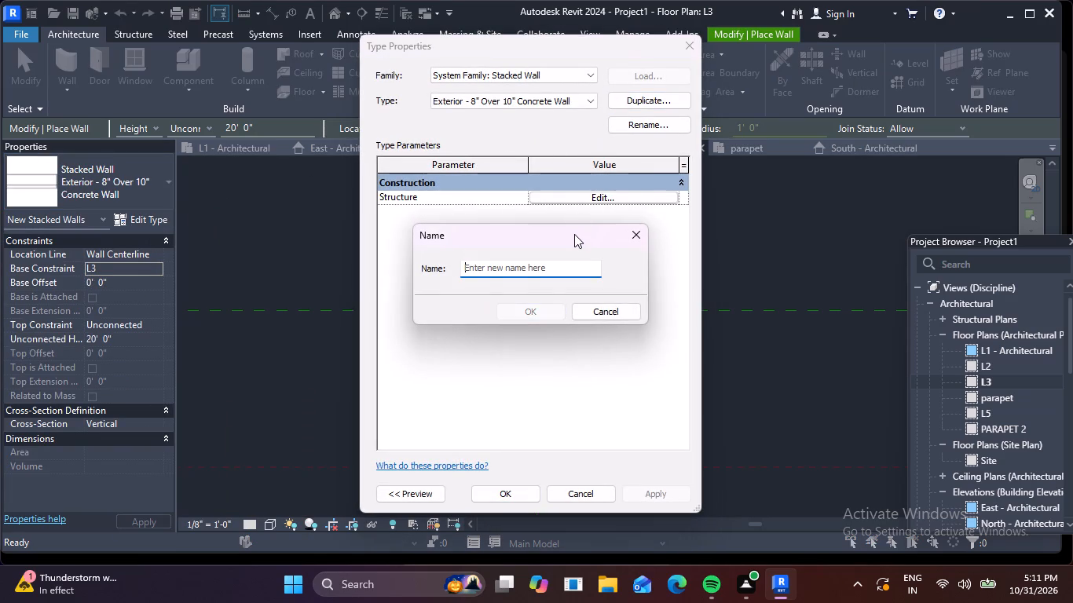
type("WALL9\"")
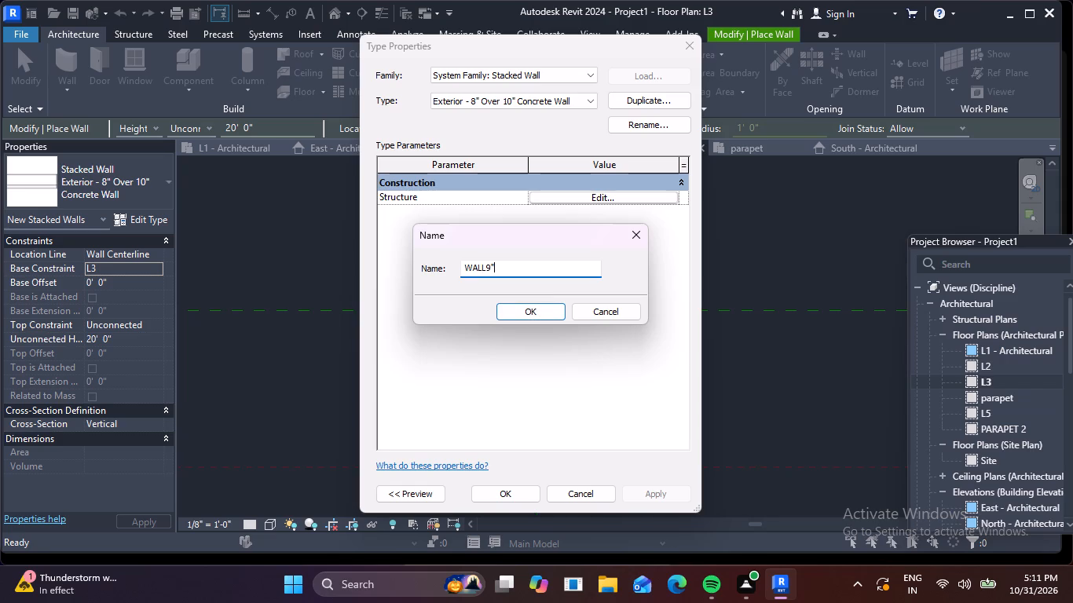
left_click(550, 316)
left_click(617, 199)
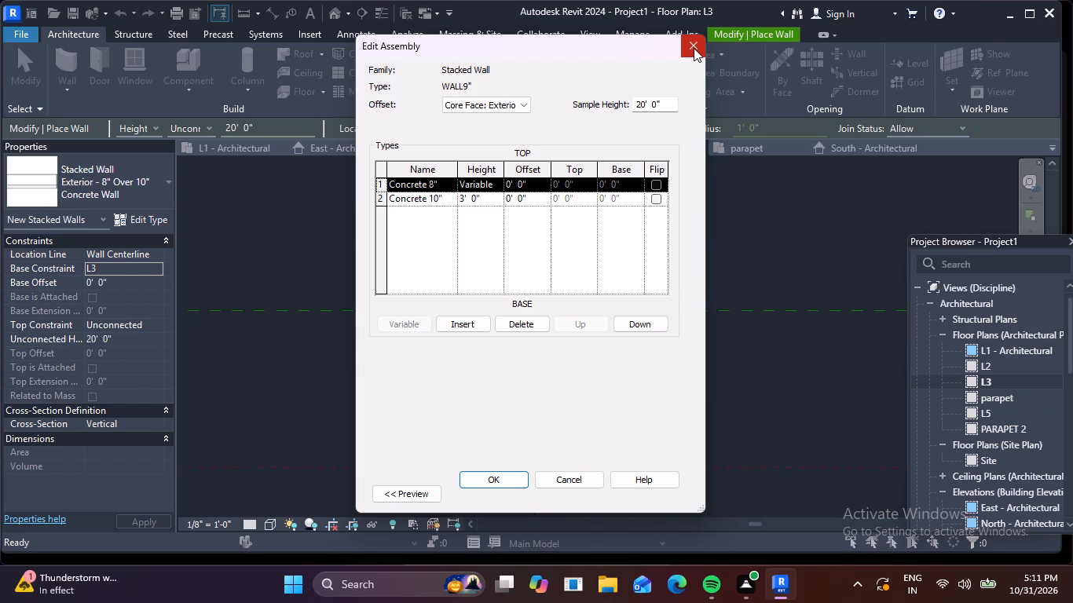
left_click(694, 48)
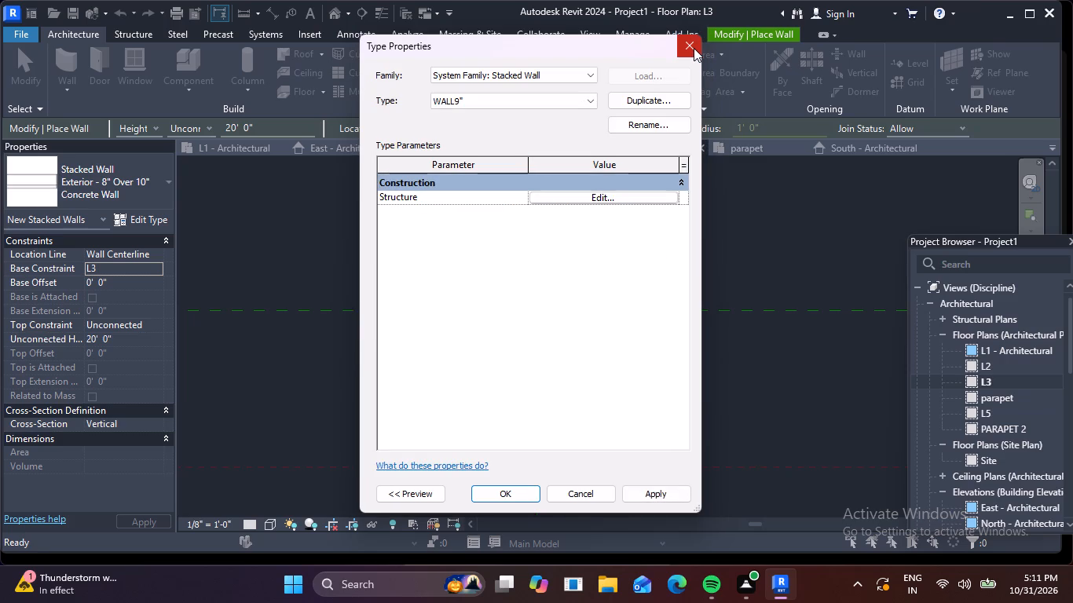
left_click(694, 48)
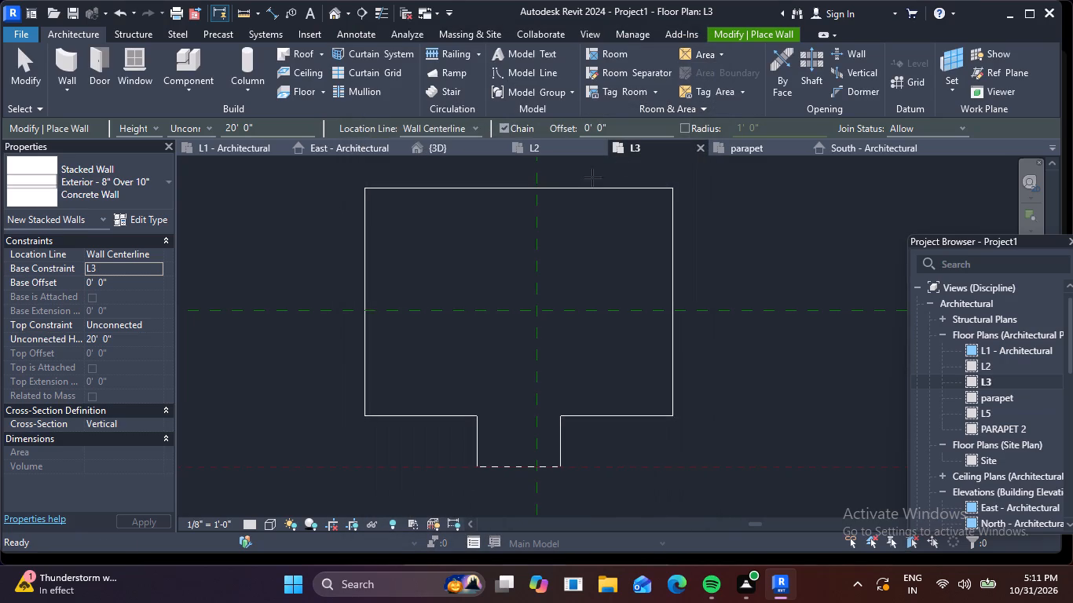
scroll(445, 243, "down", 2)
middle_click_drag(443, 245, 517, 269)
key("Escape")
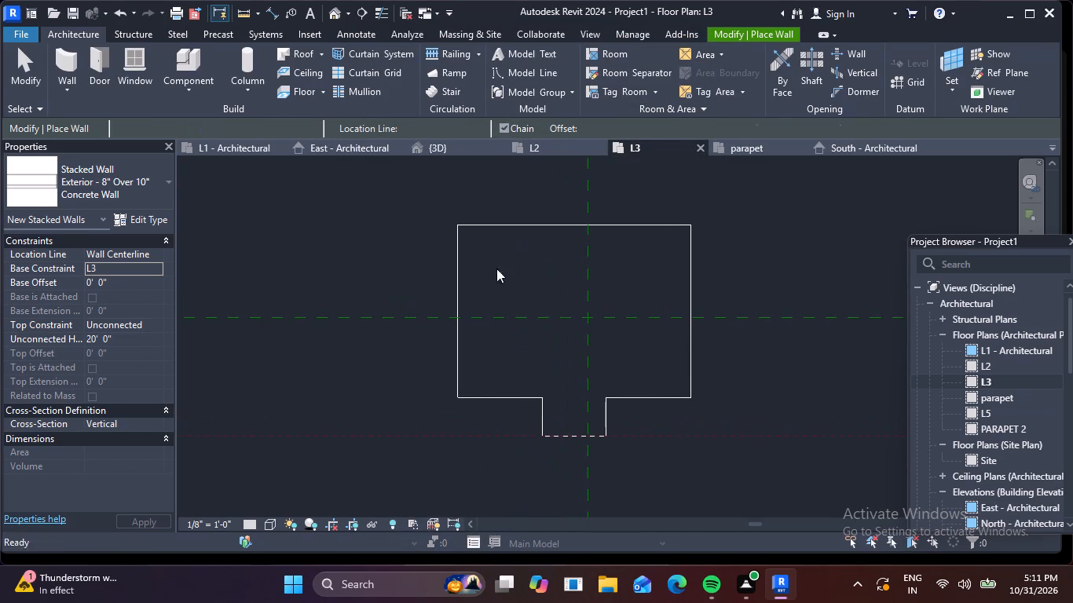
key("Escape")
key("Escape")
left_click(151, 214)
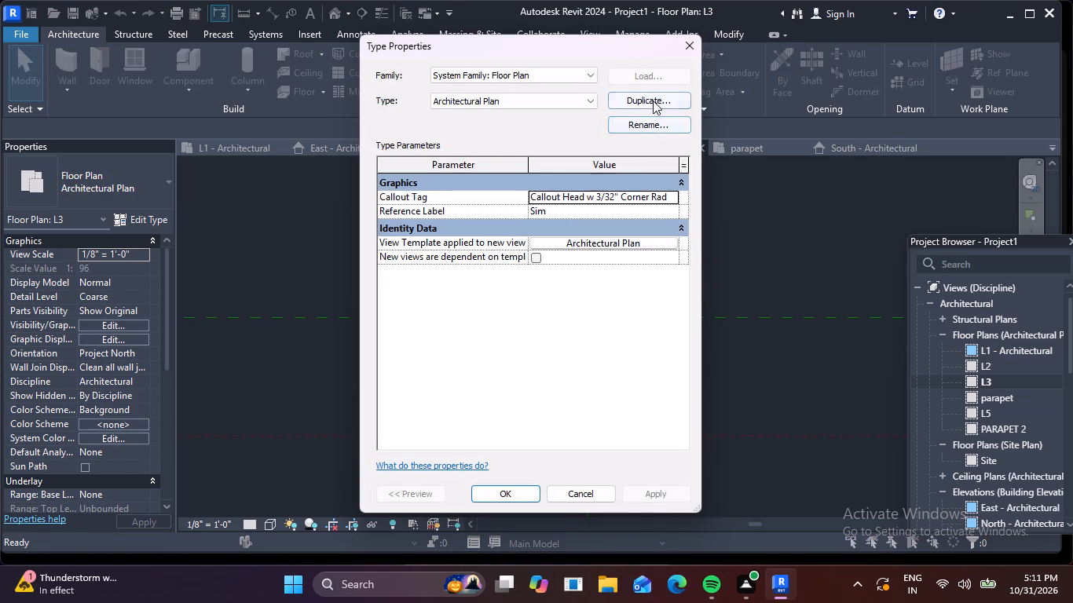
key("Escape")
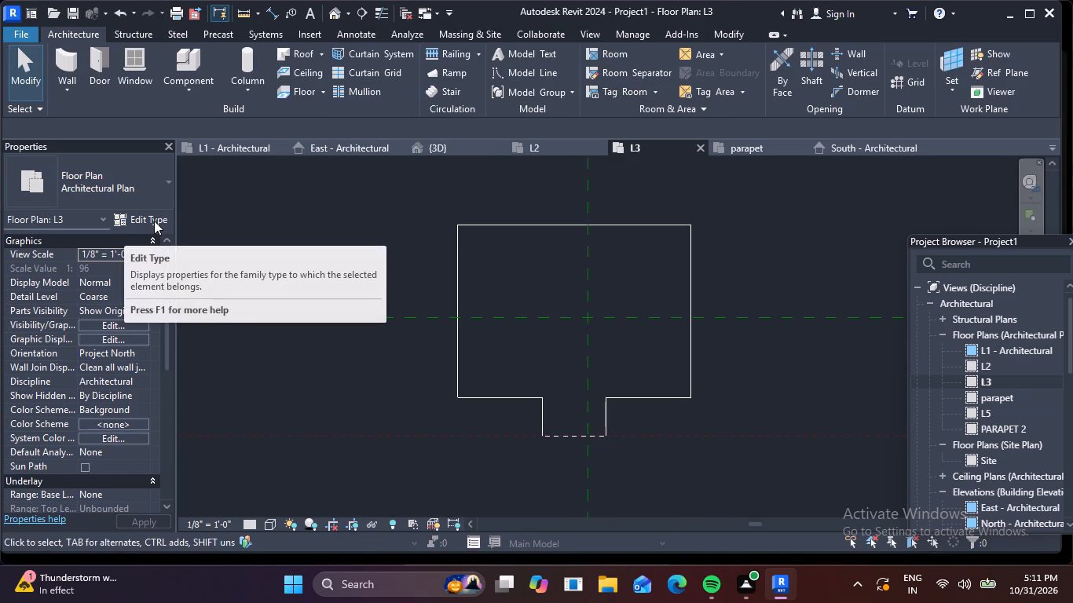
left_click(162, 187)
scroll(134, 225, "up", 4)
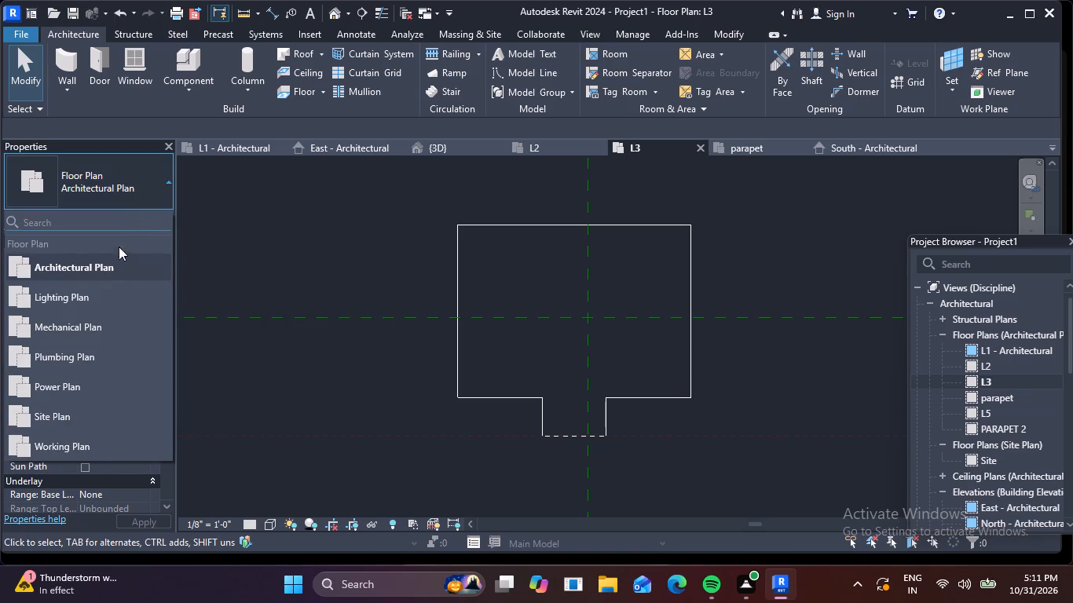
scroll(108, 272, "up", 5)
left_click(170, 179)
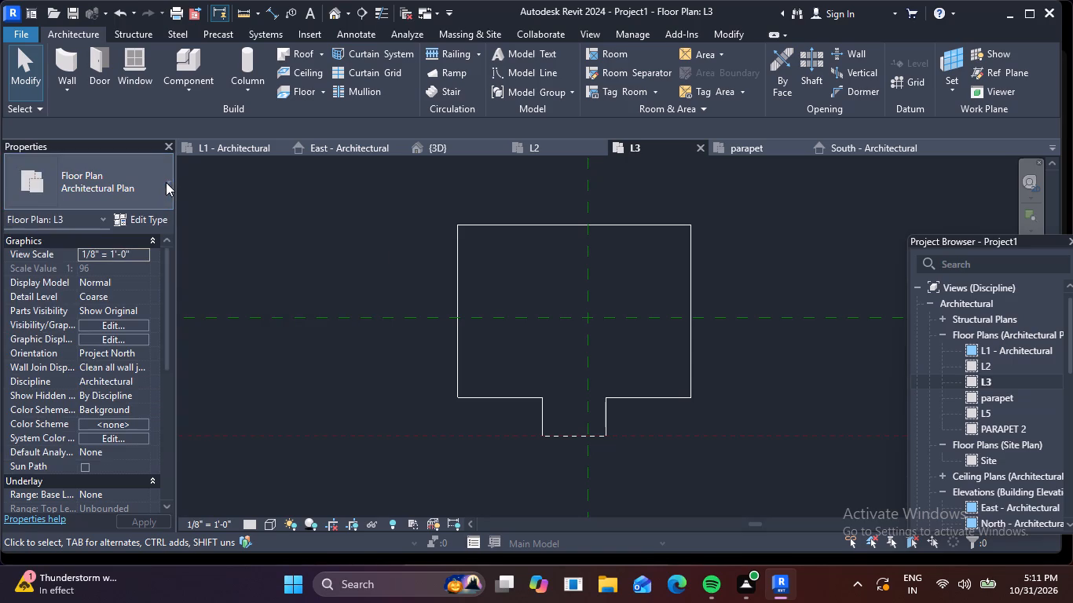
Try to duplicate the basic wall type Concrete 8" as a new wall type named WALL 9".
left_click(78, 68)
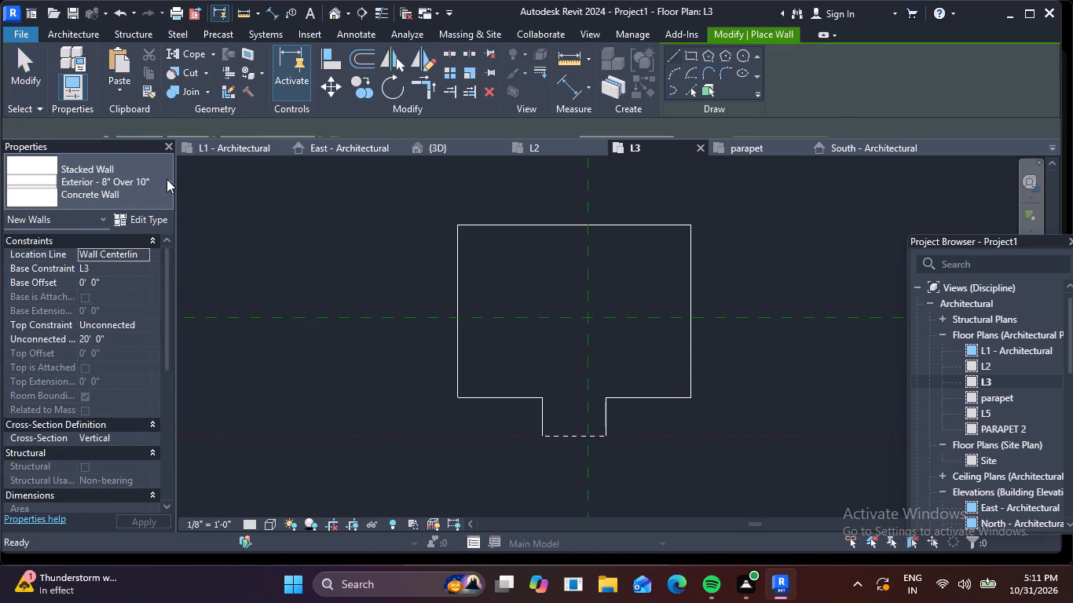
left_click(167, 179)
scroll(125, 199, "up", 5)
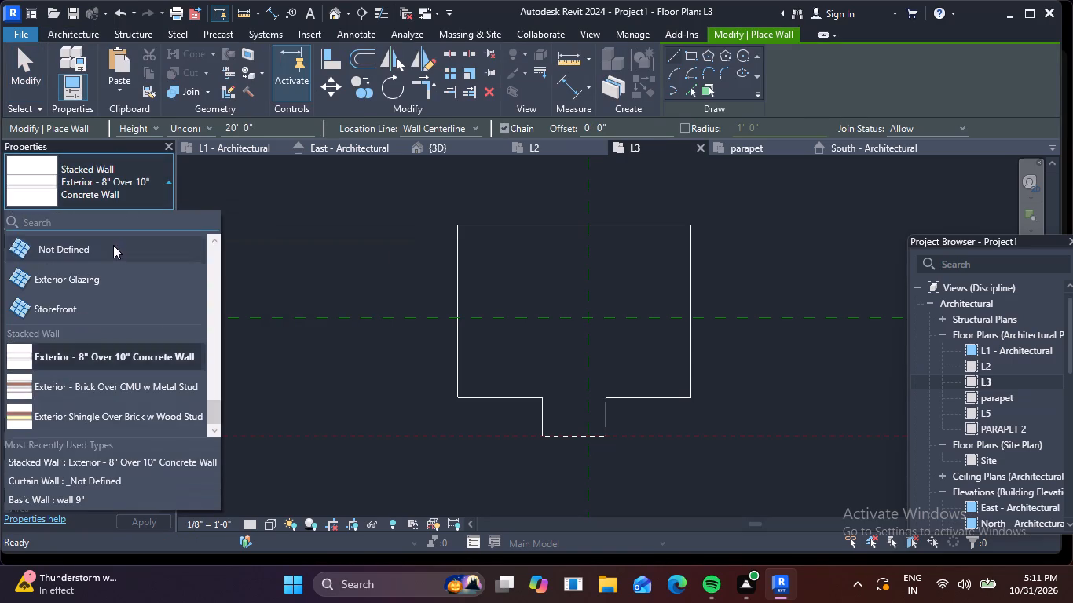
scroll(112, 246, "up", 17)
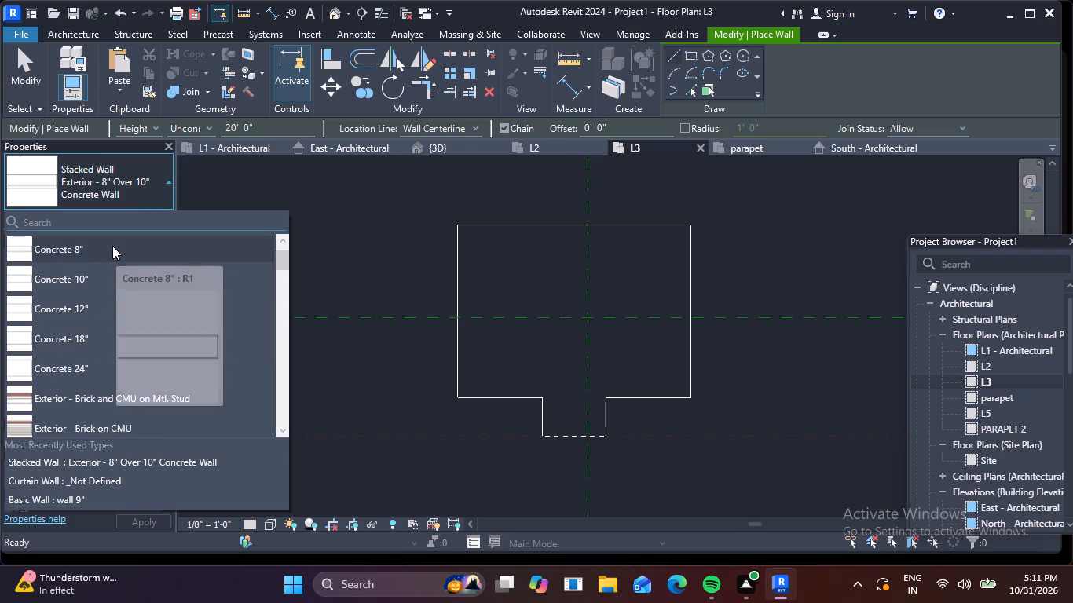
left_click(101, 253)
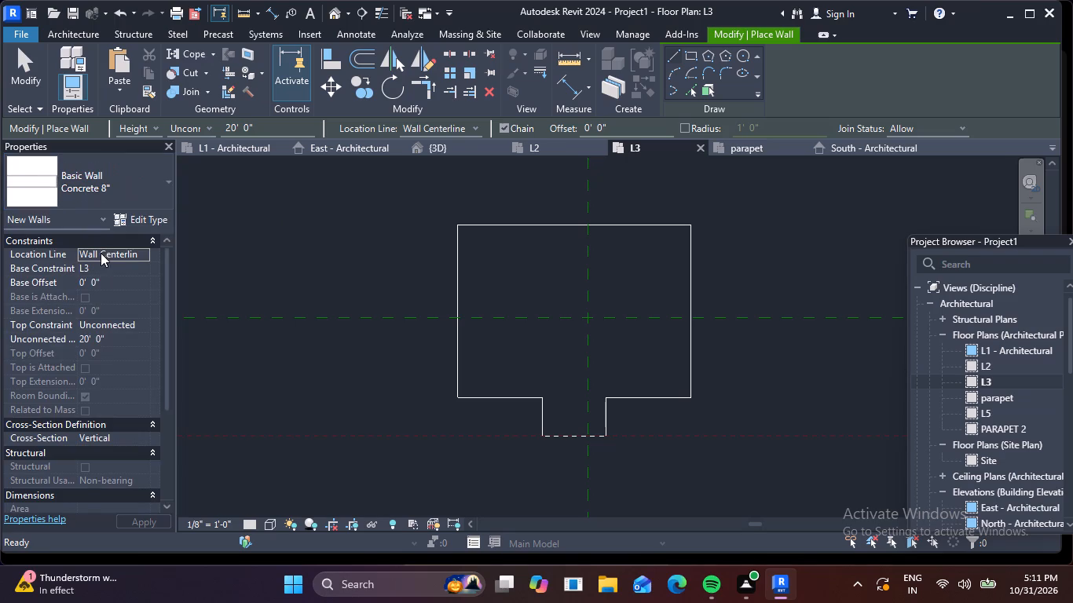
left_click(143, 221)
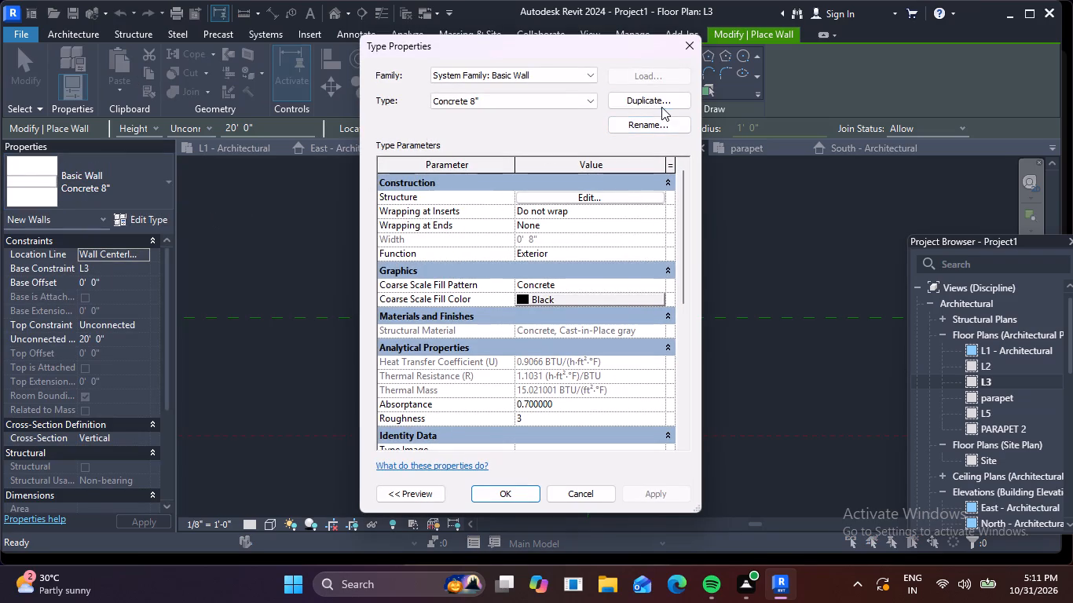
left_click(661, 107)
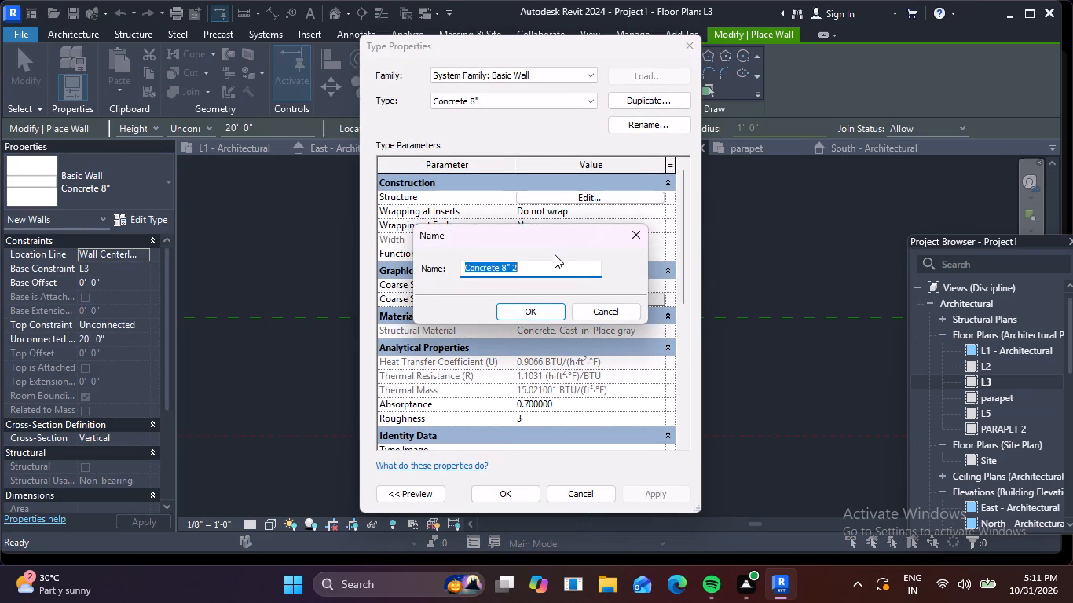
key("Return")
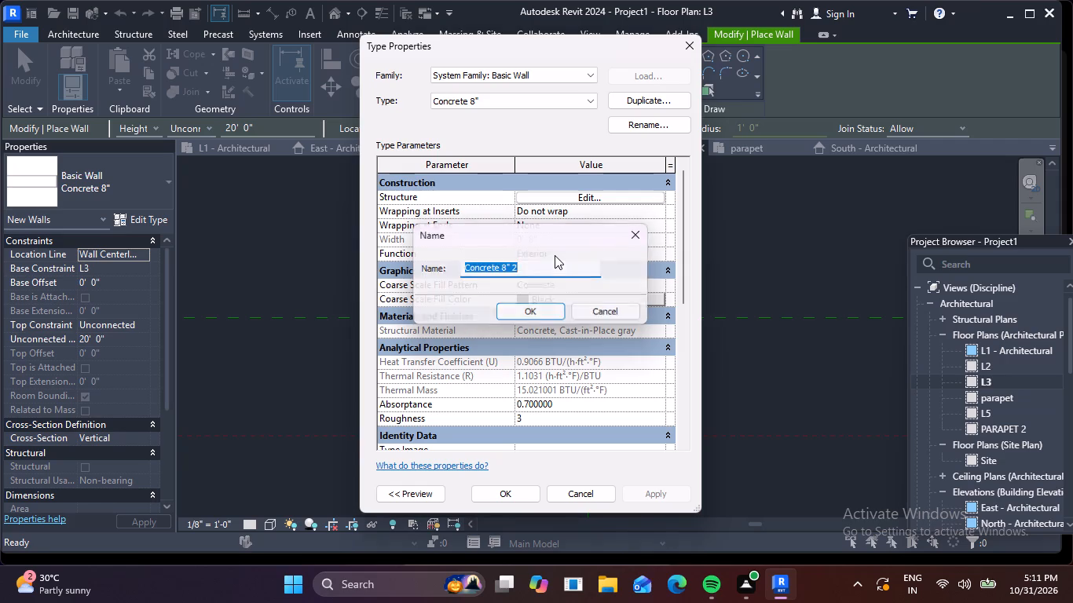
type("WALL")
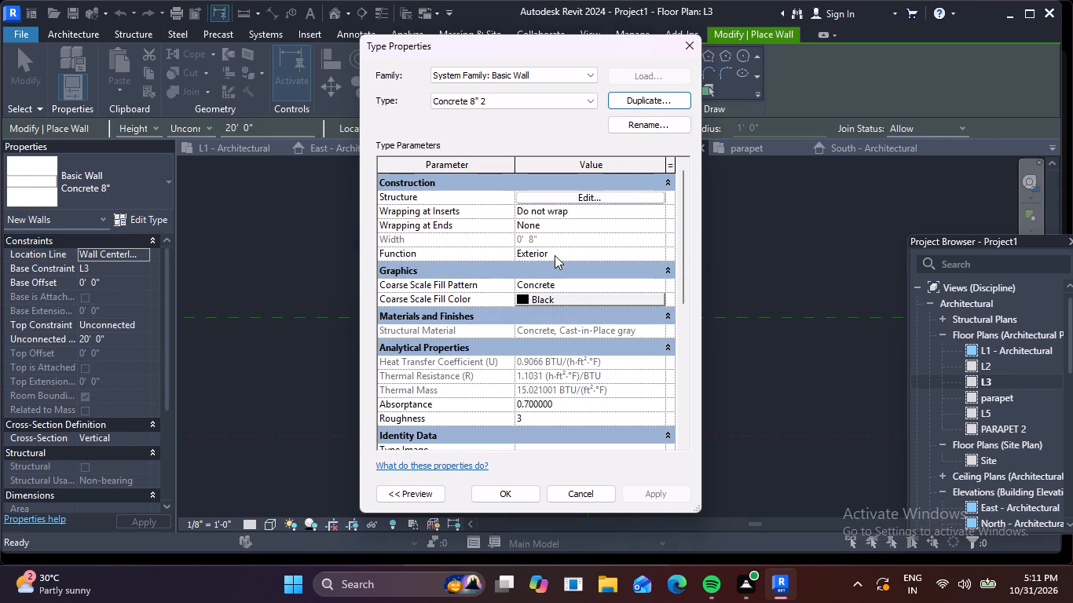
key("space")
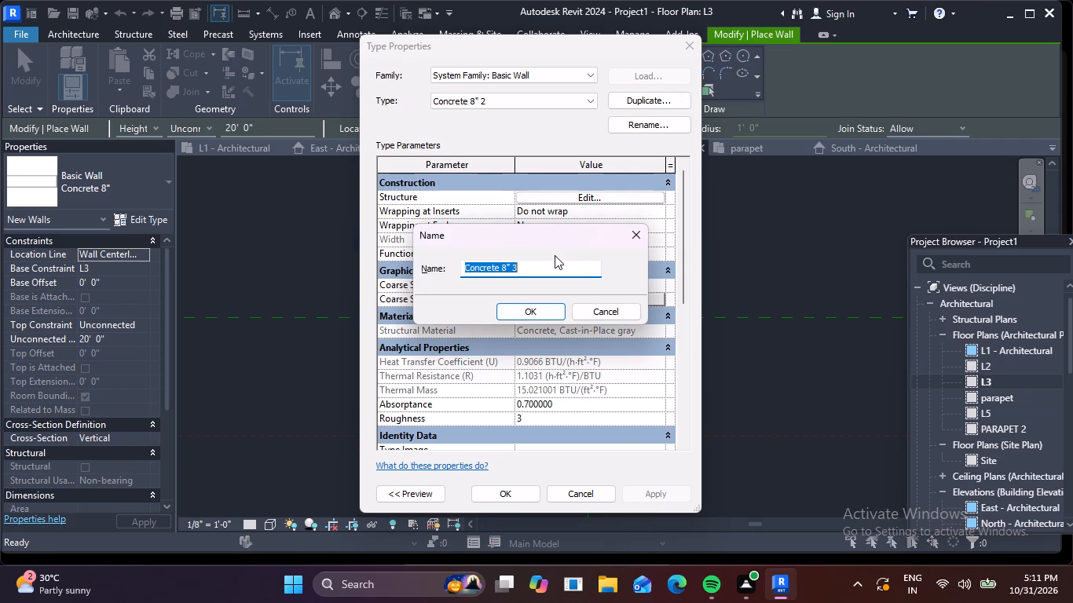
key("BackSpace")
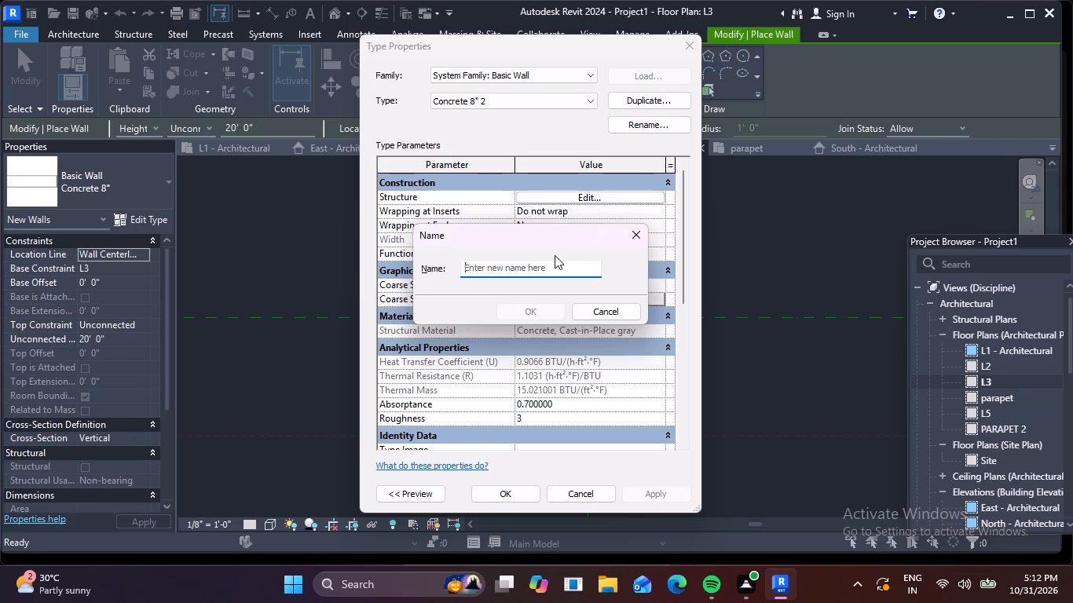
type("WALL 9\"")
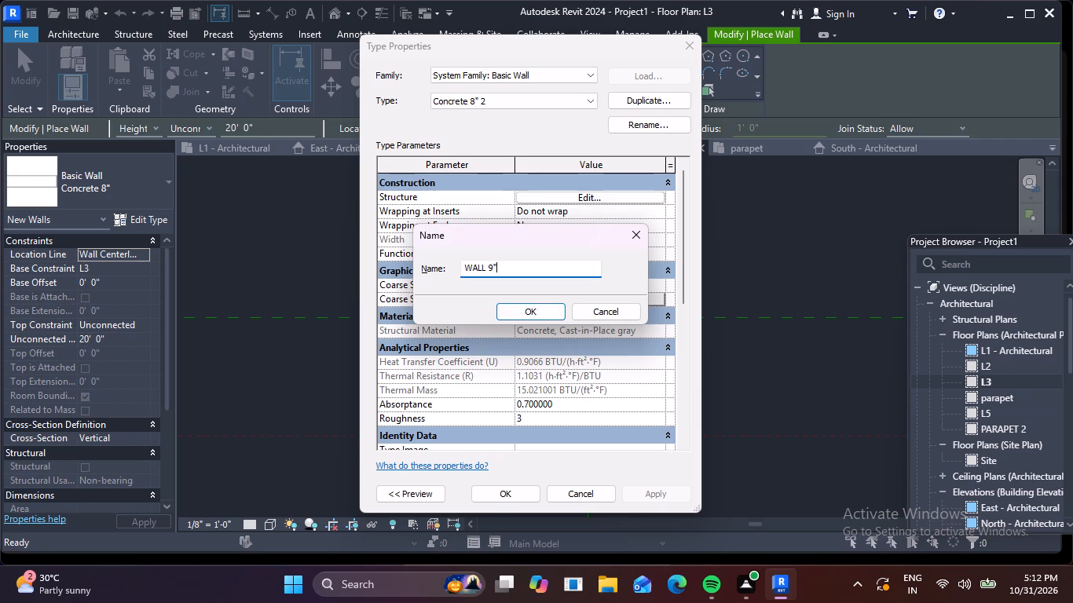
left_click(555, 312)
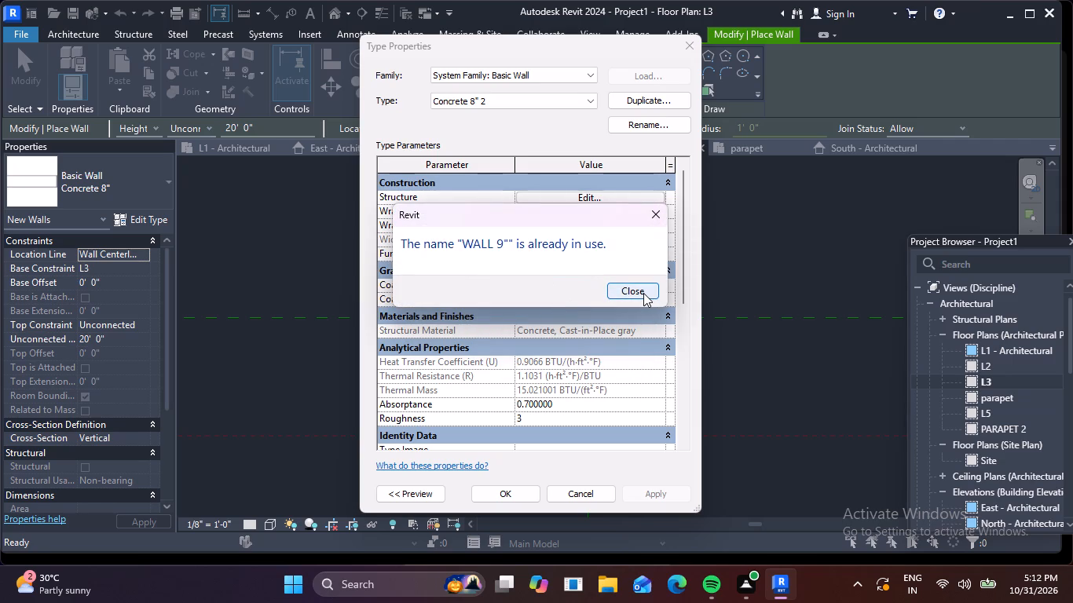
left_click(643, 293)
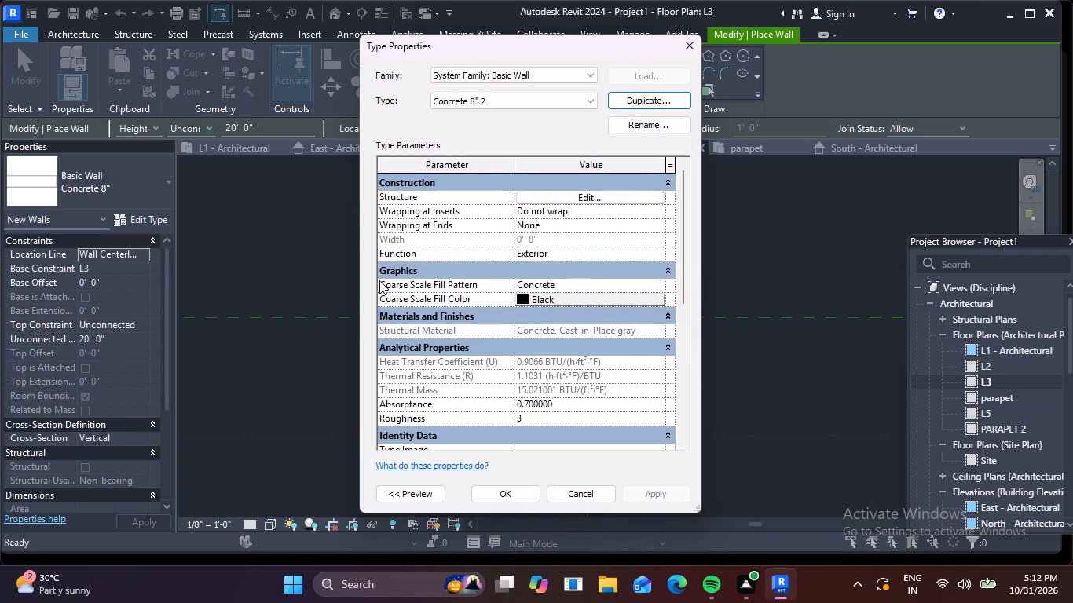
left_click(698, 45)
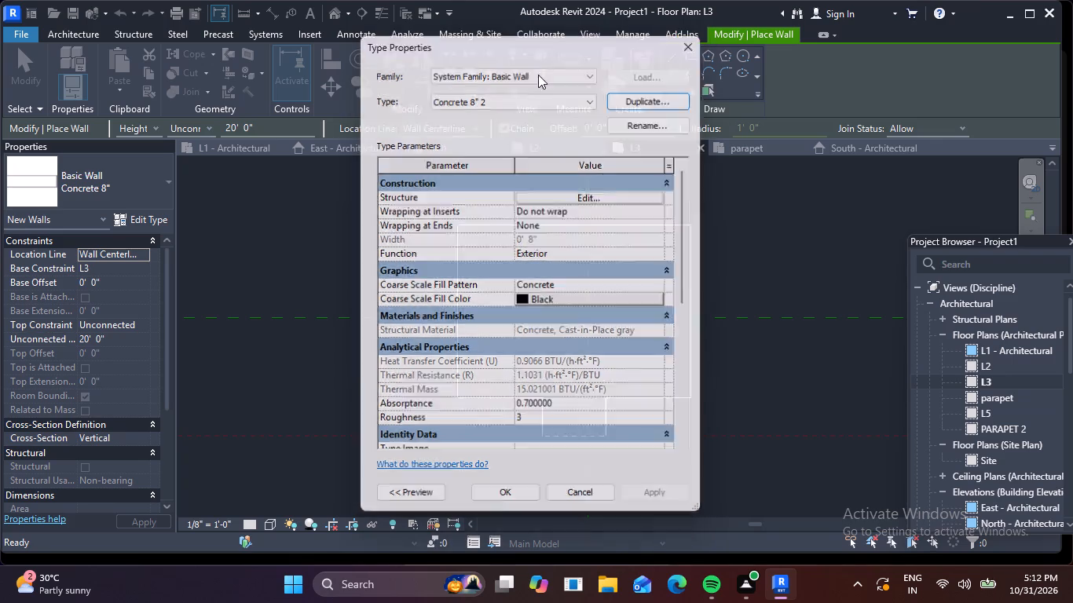
Choose the existing basic wall type wall 9" for the new walls on L3.
left_click(156, 188)
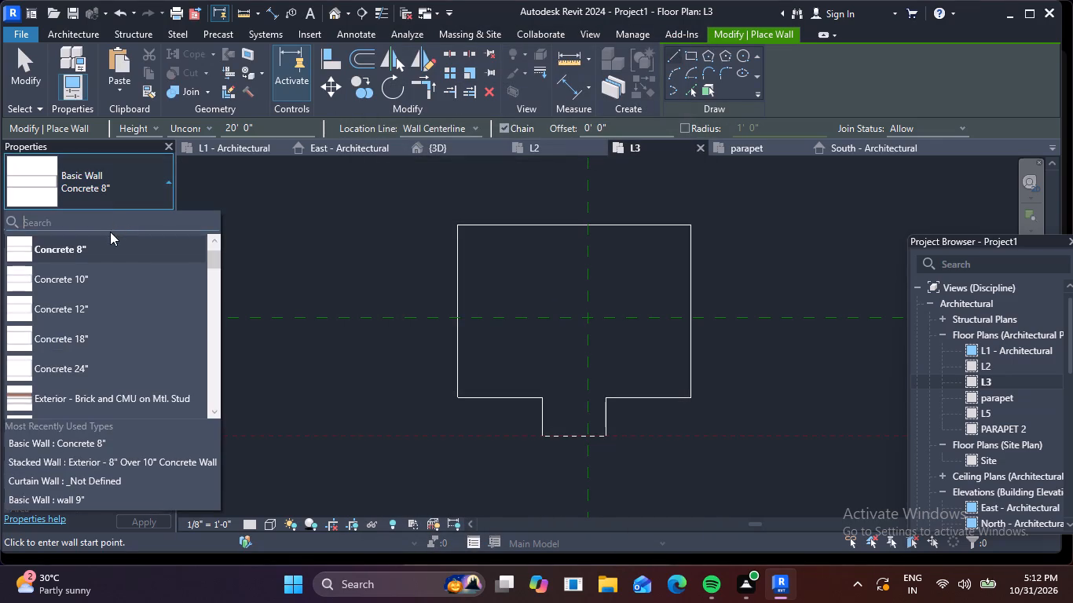
scroll(108, 264, "up", 6)
scroll(107, 269, "down", 2)
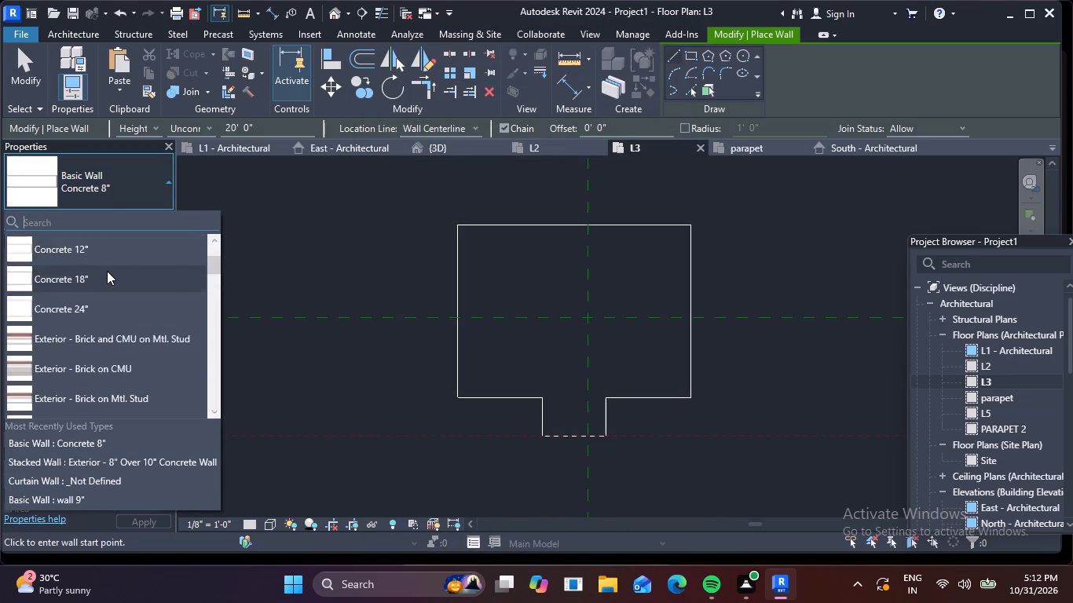
scroll(104, 272, "down", 7)
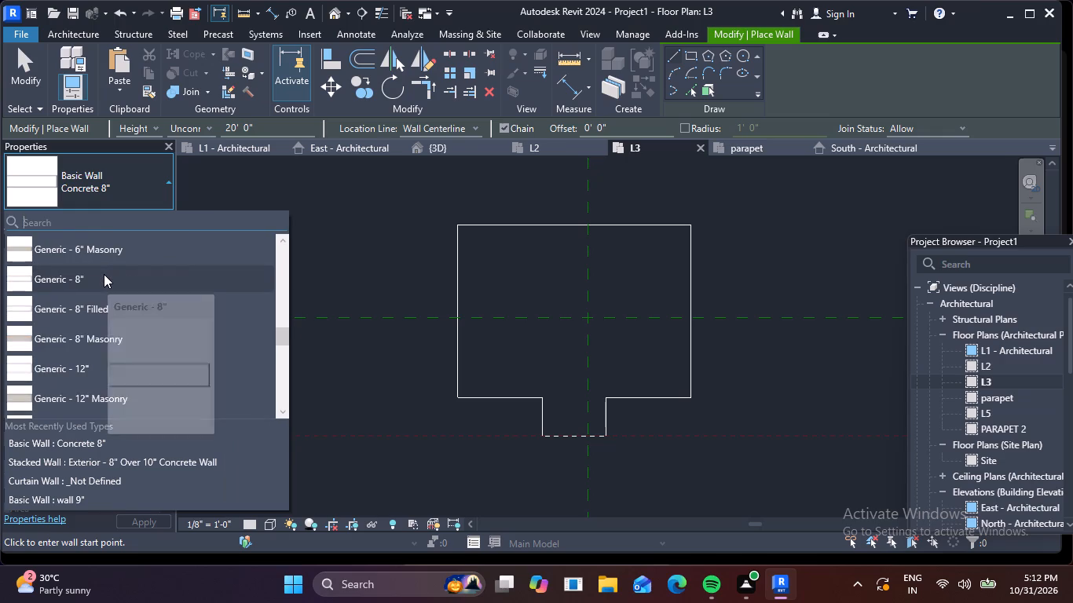
scroll(104, 274, "up", 3)
scroll(104, 275, "down", 2)
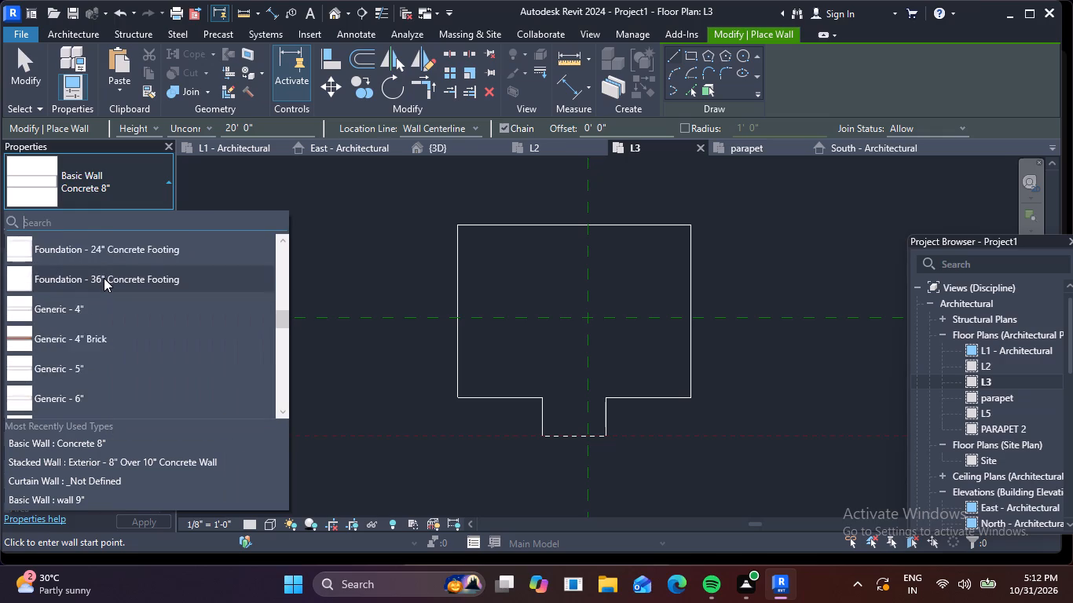
scroll(104, 278, "down", 8)
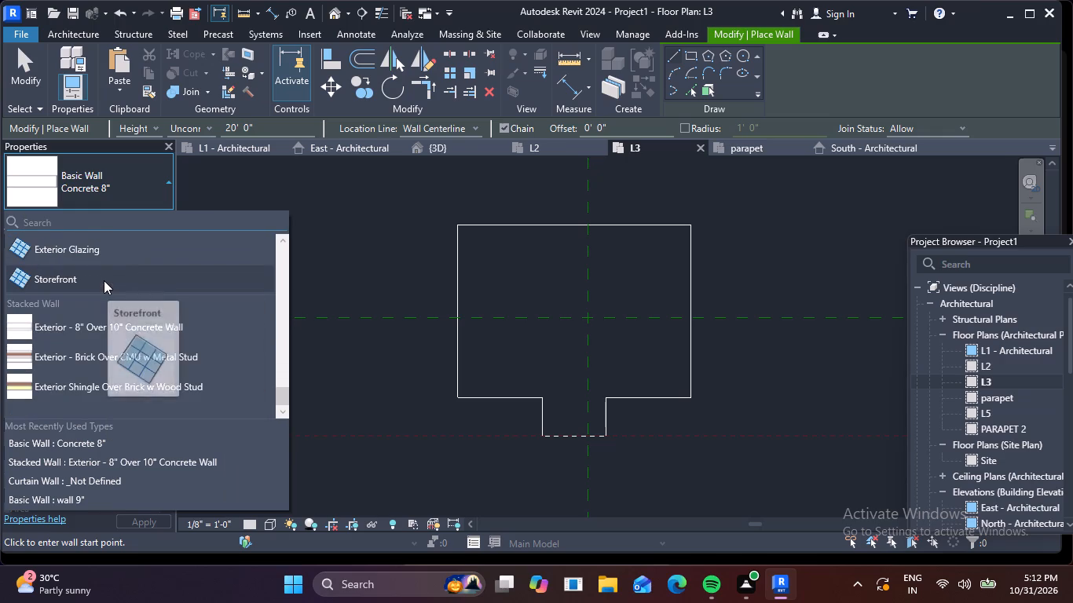
scroll(104, 280, "down", 5)
scroll(104, 280, "up", 20)
scroll(104, 280, "up", 10)
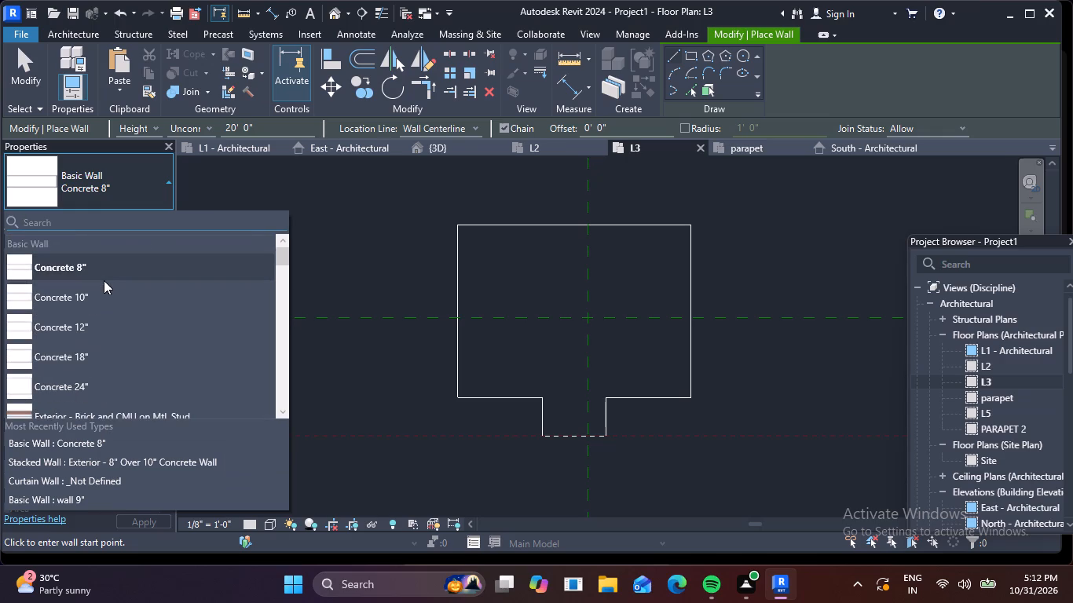
scroll(101, 298, "down", 2)
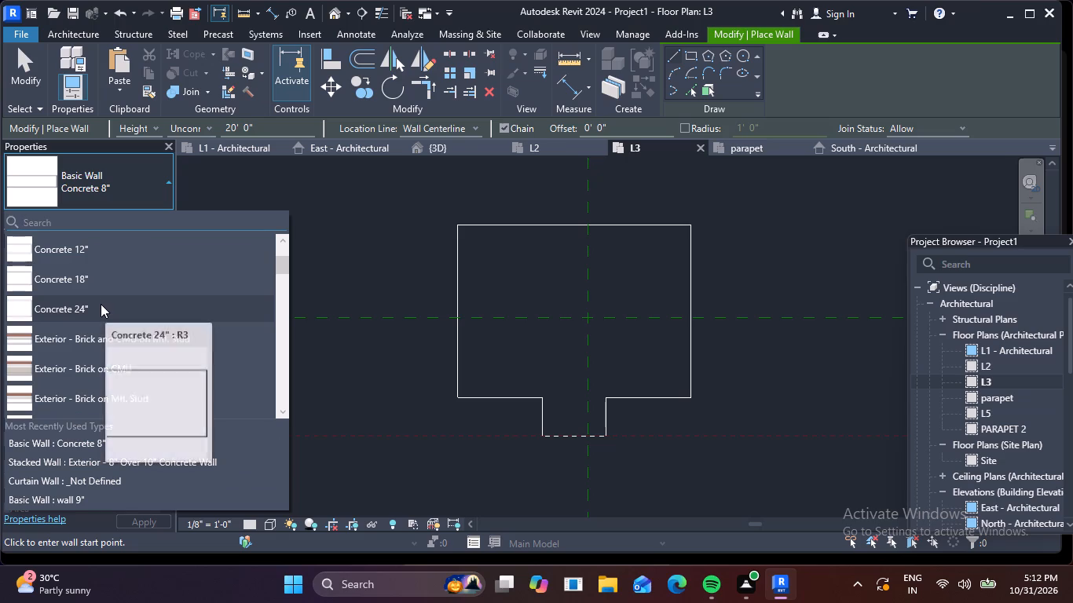
scroll(218, 292, "down", 2)
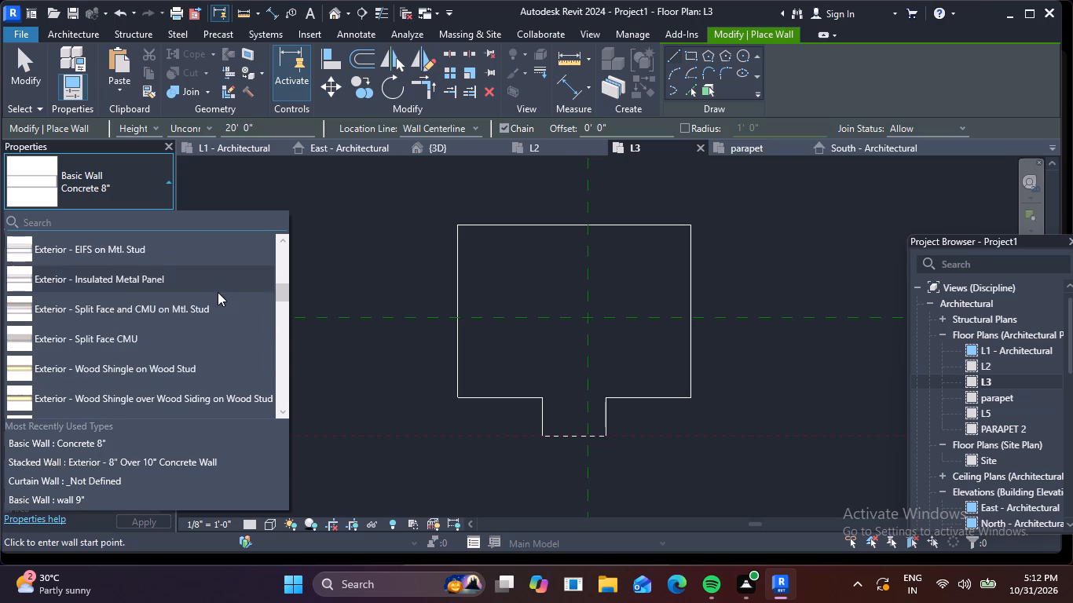
scroll(226, 291, "up", 10)
scroll(226, 291, "down", 9)
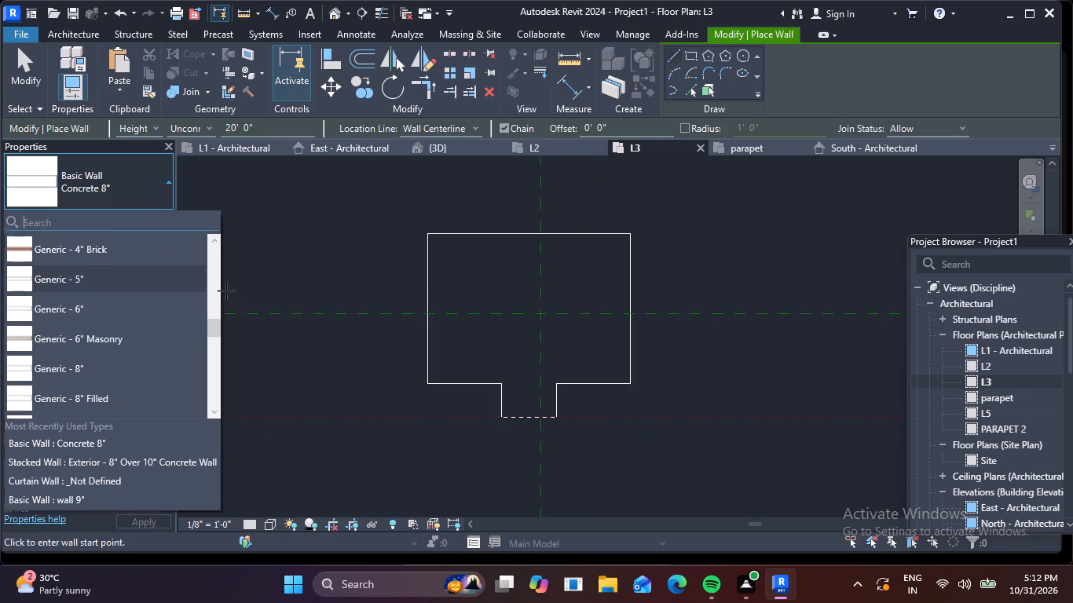
scroll(226, 291, "down", 4)
scroll(155, 309, "down", 2)
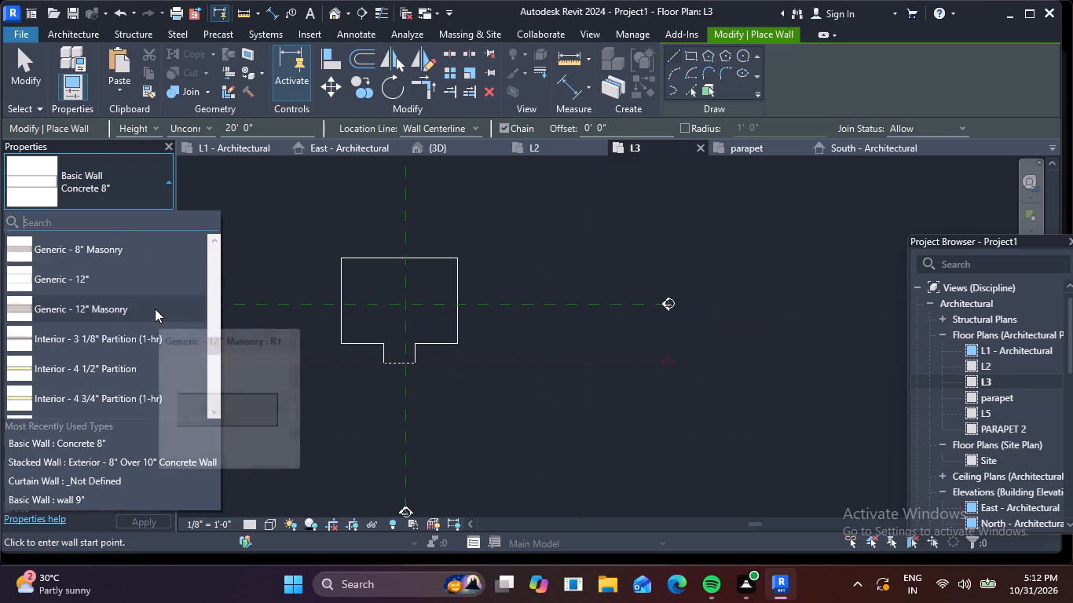
scroll(155, 309, "down", 4)
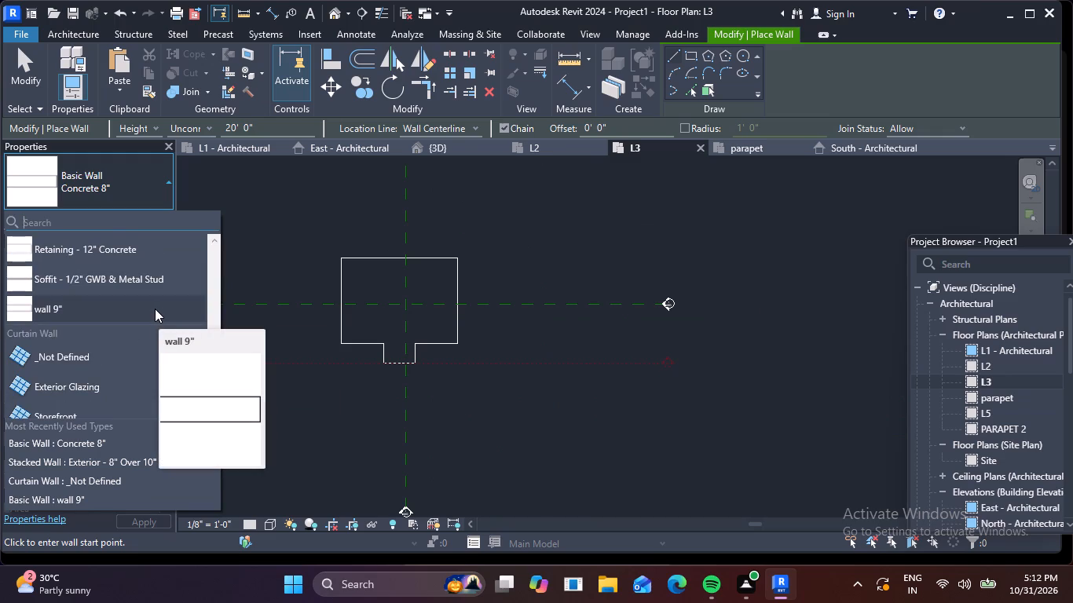
left_click(155, 309)
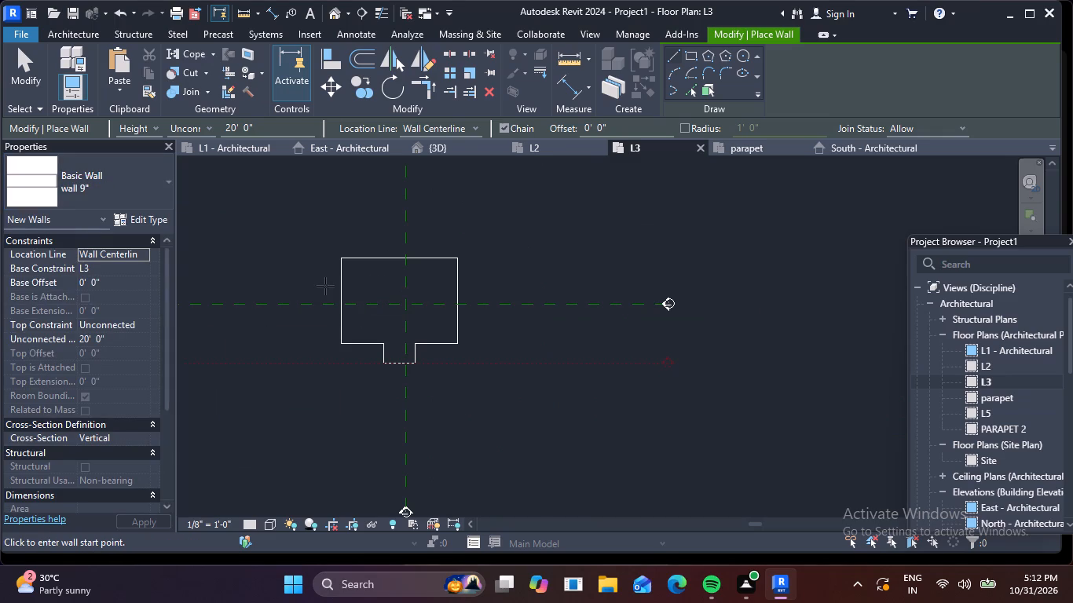
Duplicate the basic wall type wall 9" as a new type named wall 4.5".
left_click(128, 221)
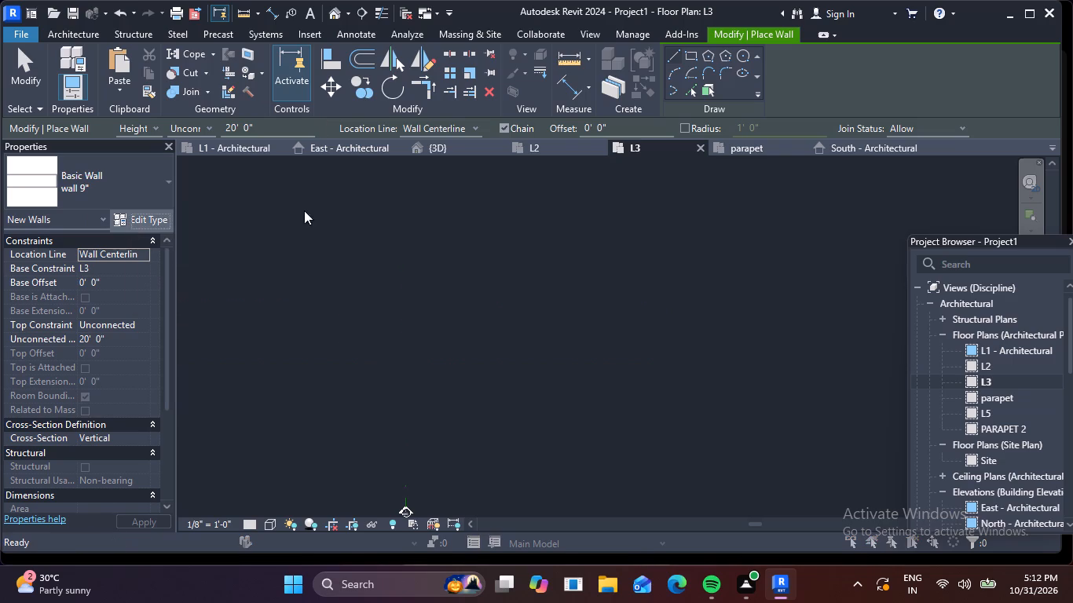
left_click(674, 103)
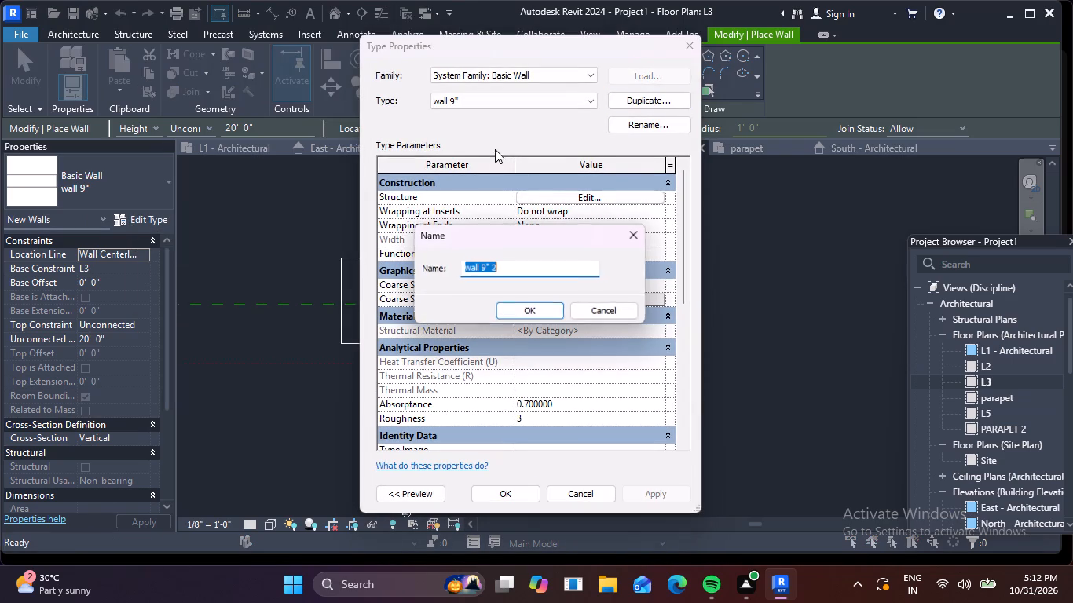
left_click(521, 277)
left_click(522, 267)
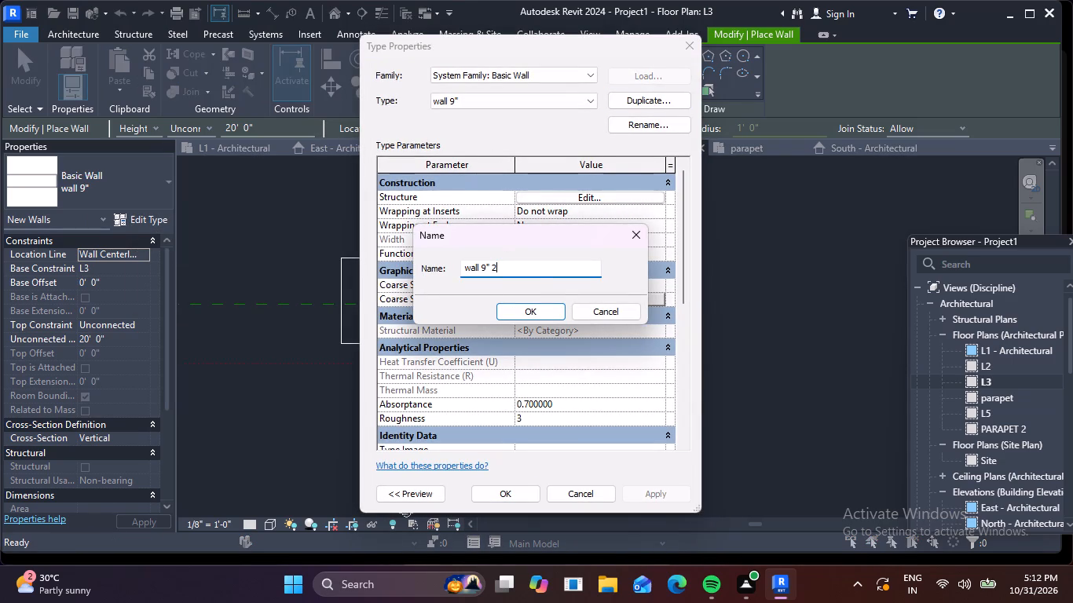
key("BackSpace")
key("BackSpace")
key("BackSpace")
key("BackSpace")
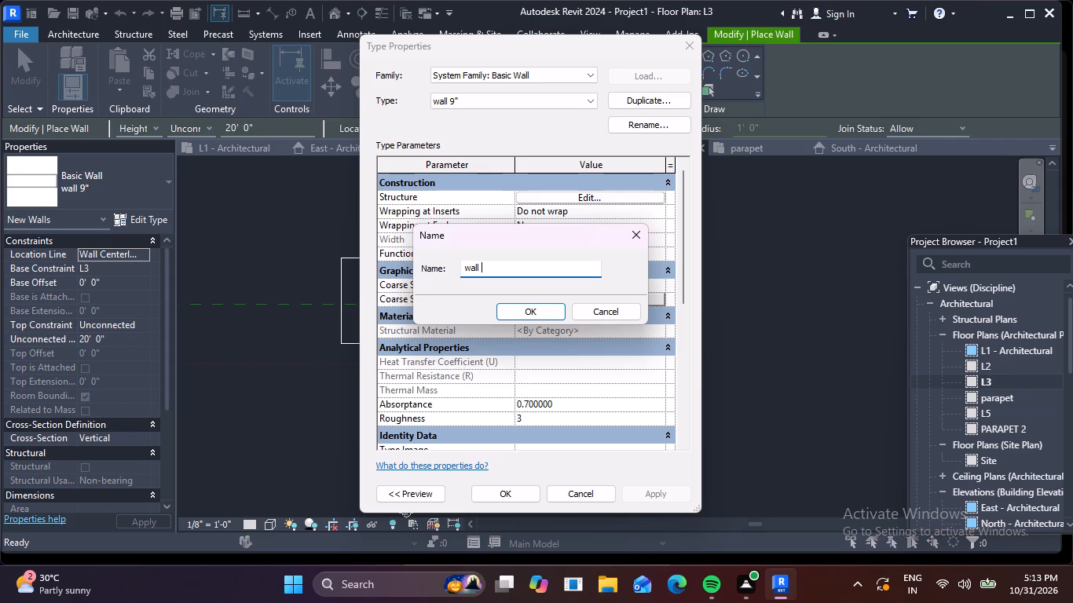
left_click(669, 104)
key("4")
type(".5")
key("shift+quotedbl")
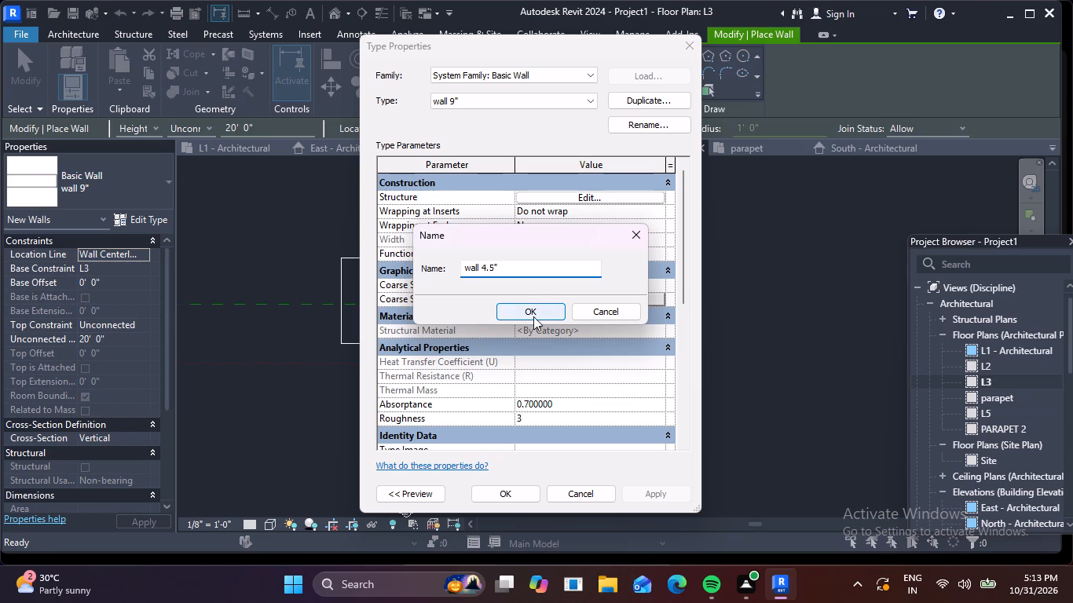
left_click(533, 316)
Set the structure layer thickness of the wall 4.5" type to 4.5" and apply the type changes.
left_click(619, 201)
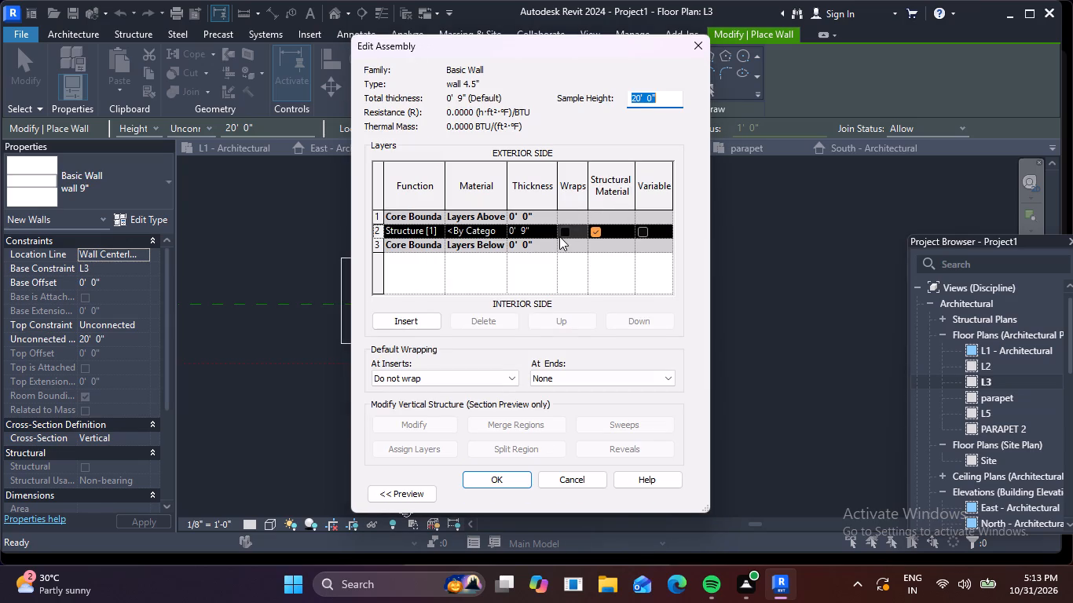
left_click(540, 233)
key("BackSpace")
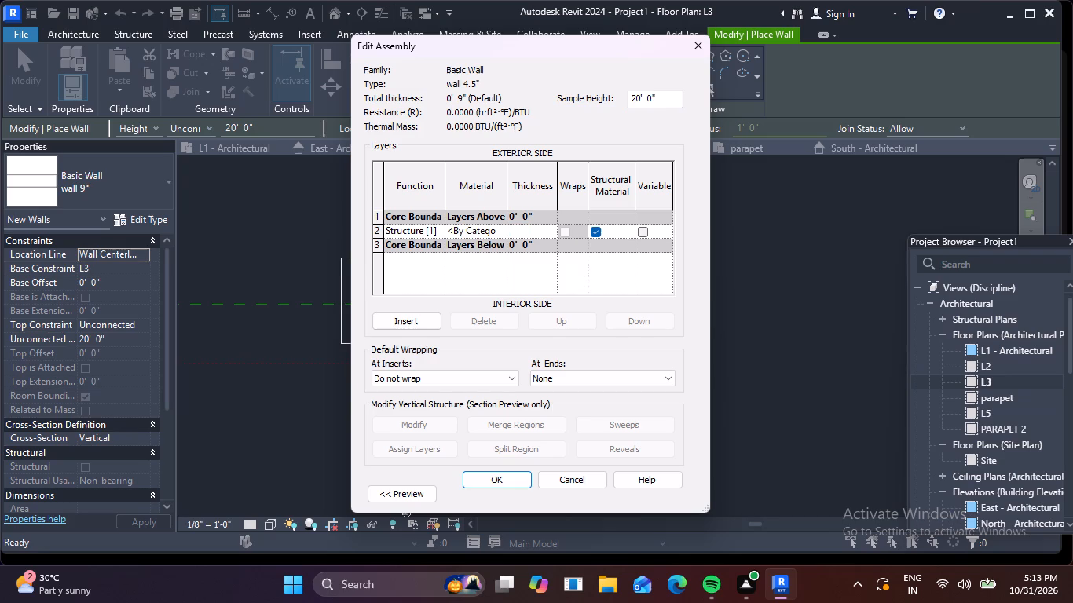
key("4")
type(".5")
key("shift+quotedbl")
left_click(501, 478)
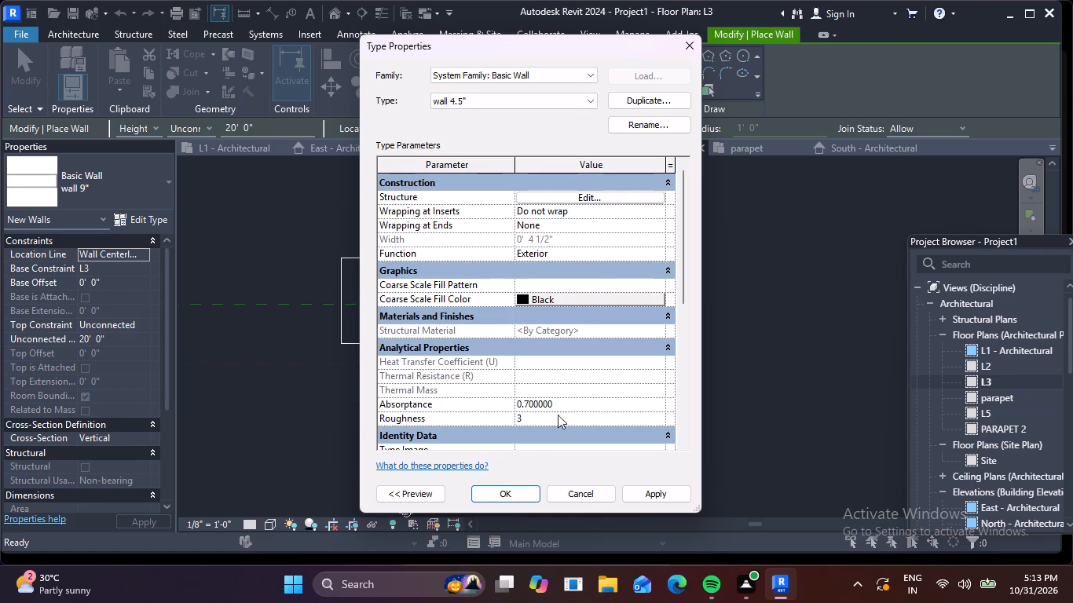
left_click(514, 492)
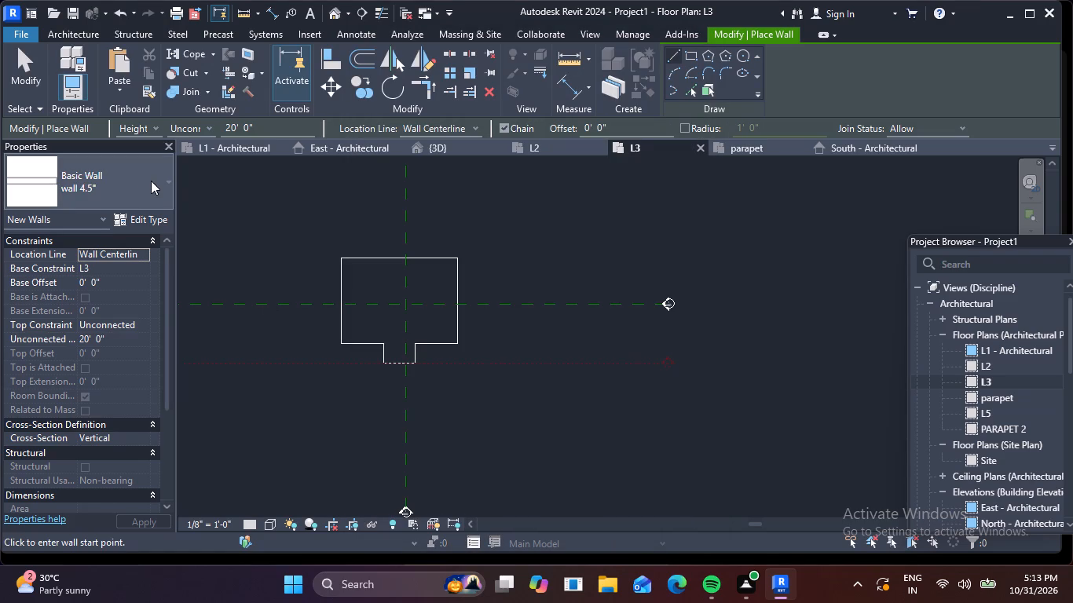
Switch the new walls back to the wall 9" type and check its layer structure.
left_click(154, 181)
double_click(170, 181)
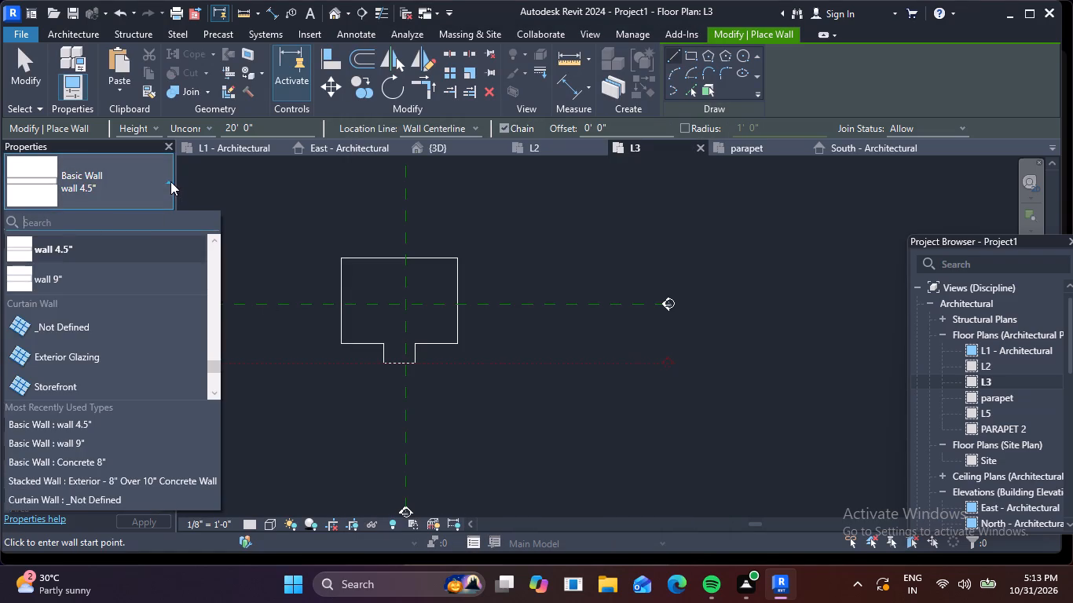
left_click(116, 279)
left_click(128, 217)
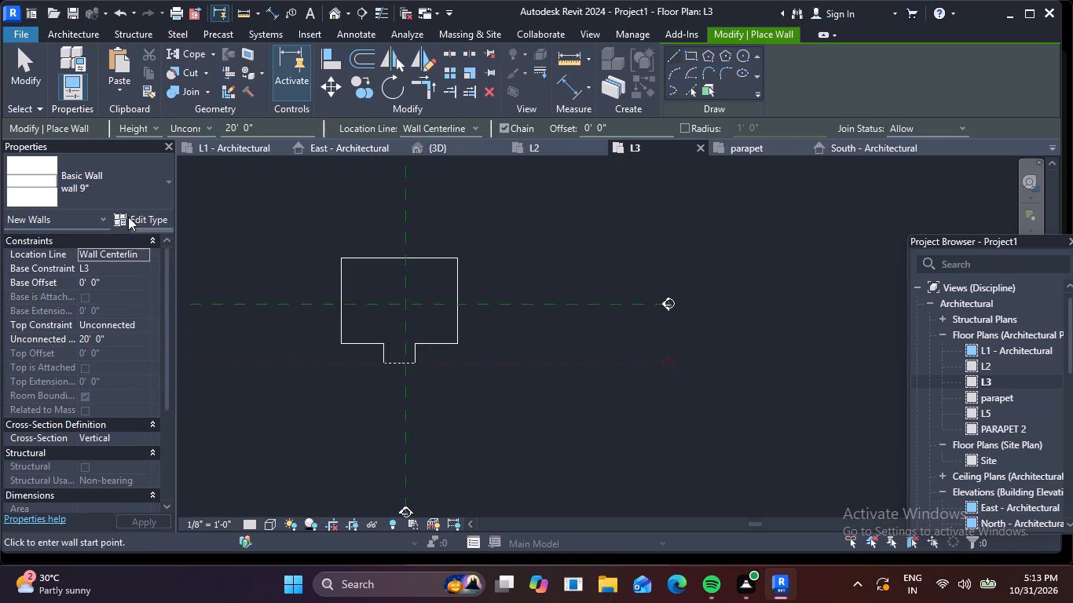
left_click(592, 198)
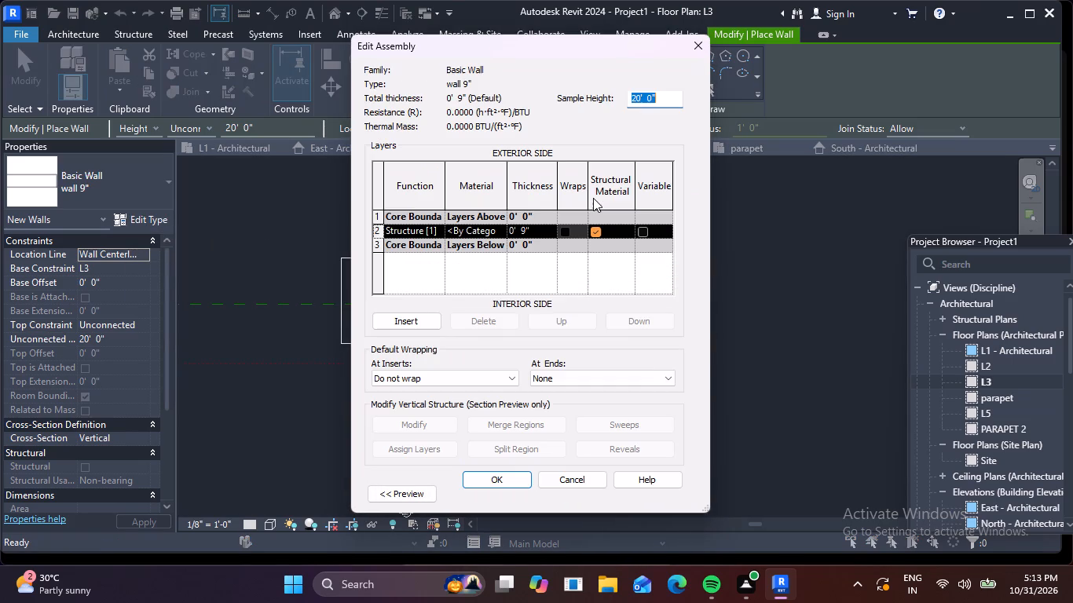
left_click(696, 46)
left_click(688, 50)
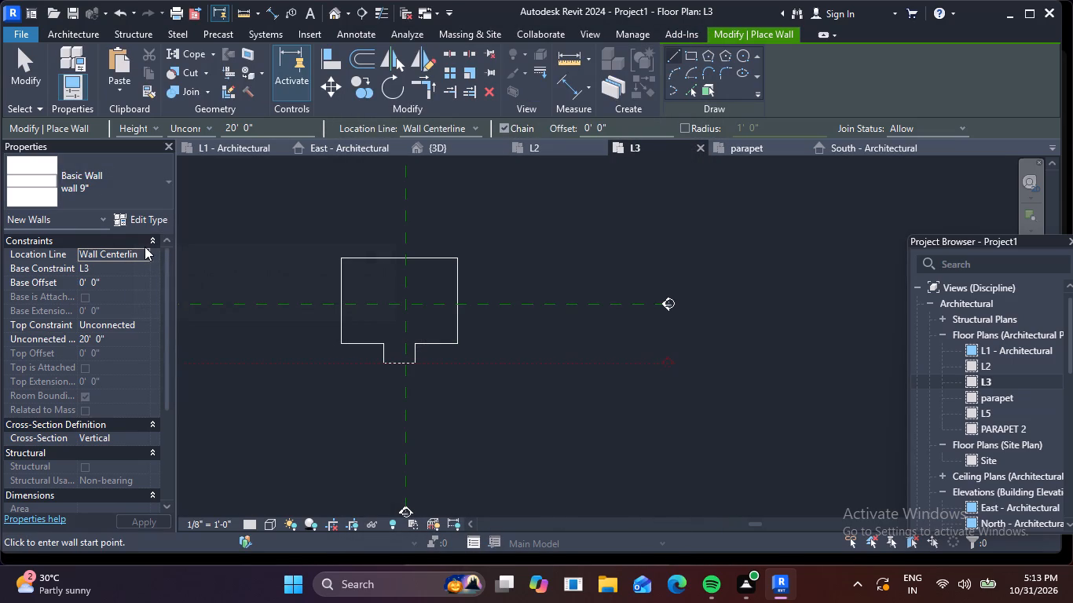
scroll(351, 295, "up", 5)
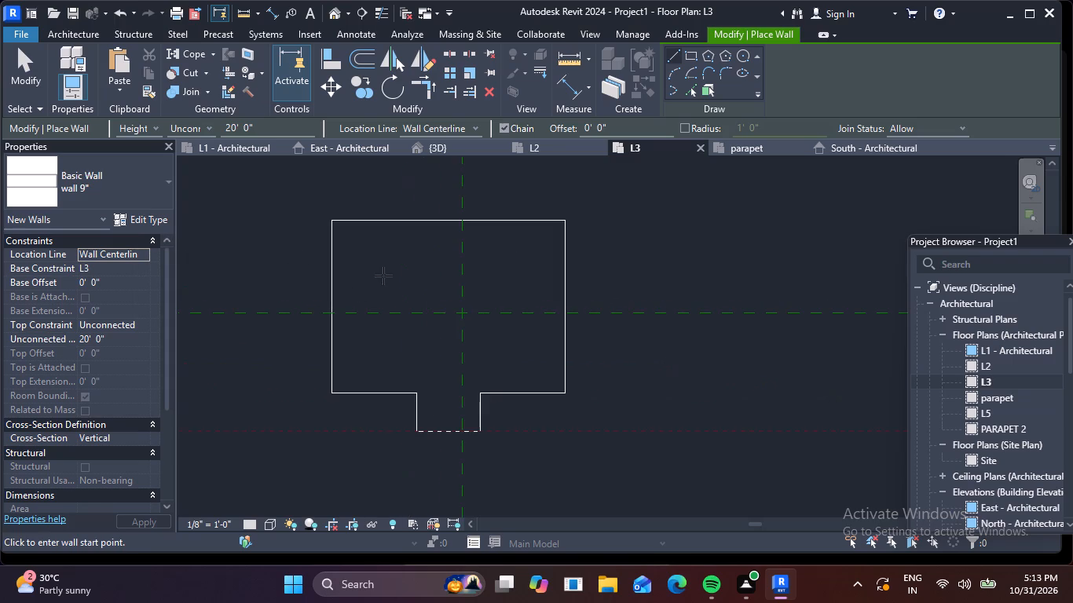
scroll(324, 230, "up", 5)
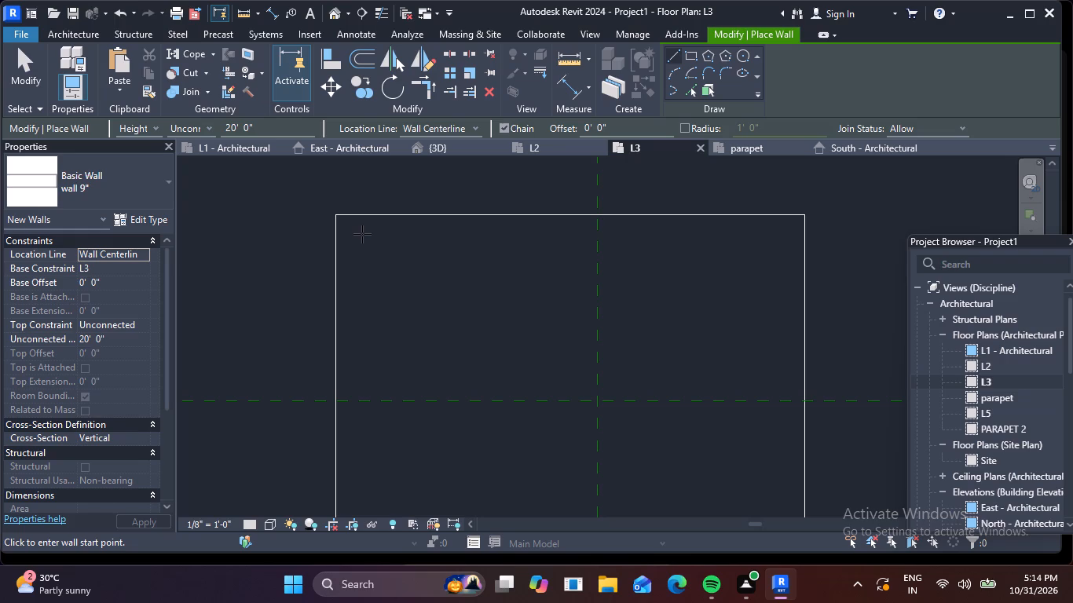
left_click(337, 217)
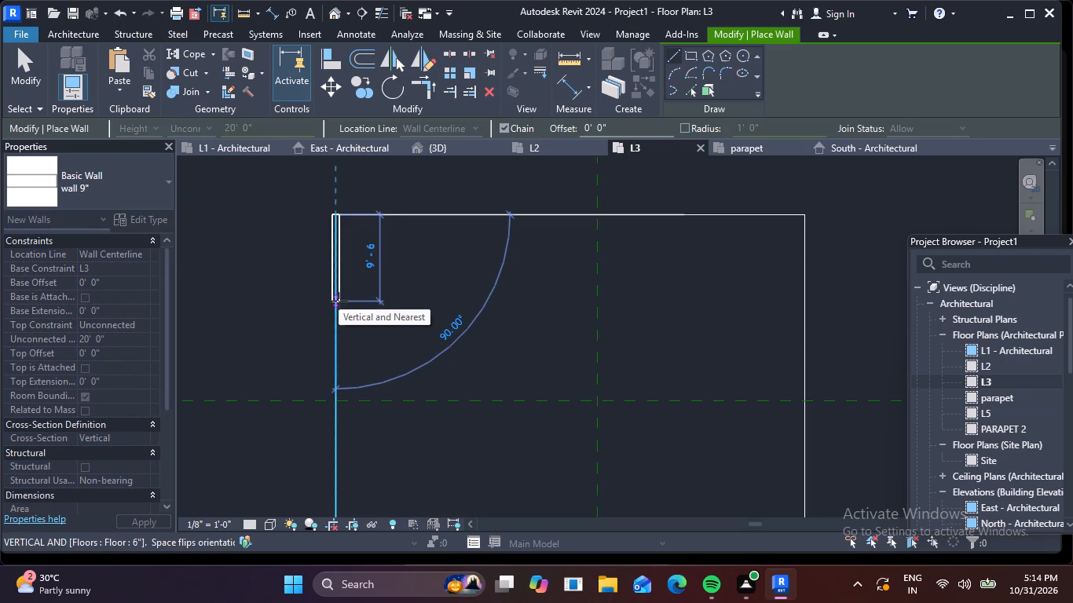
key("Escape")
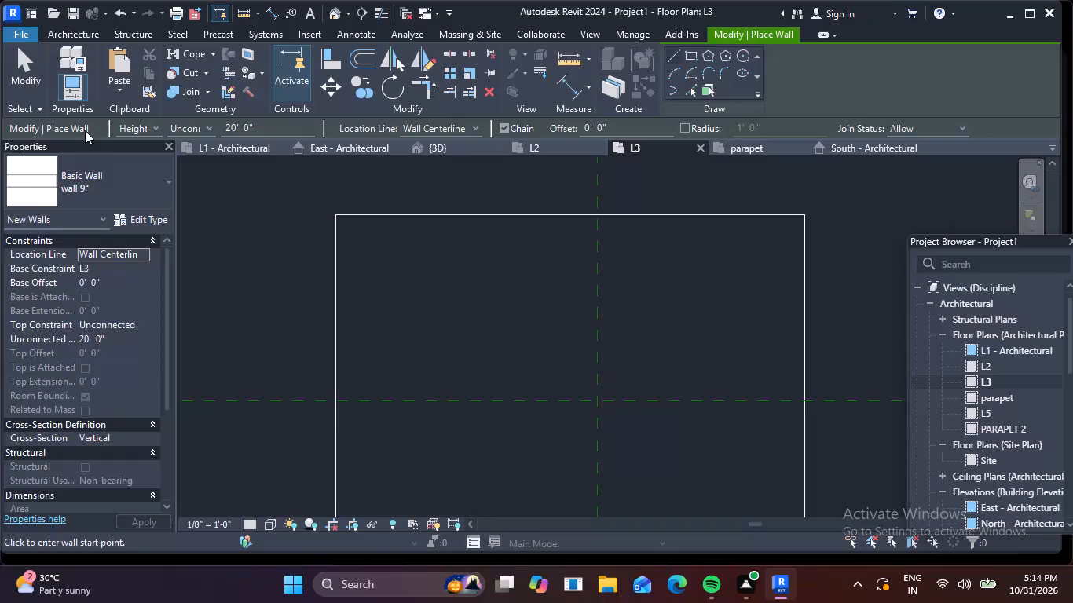
Draw wall 9" segments with location line Finish Face: Exterior down the floor's west edge and along its south edge to the projection, walls facing inward.
left_click(481, 127)
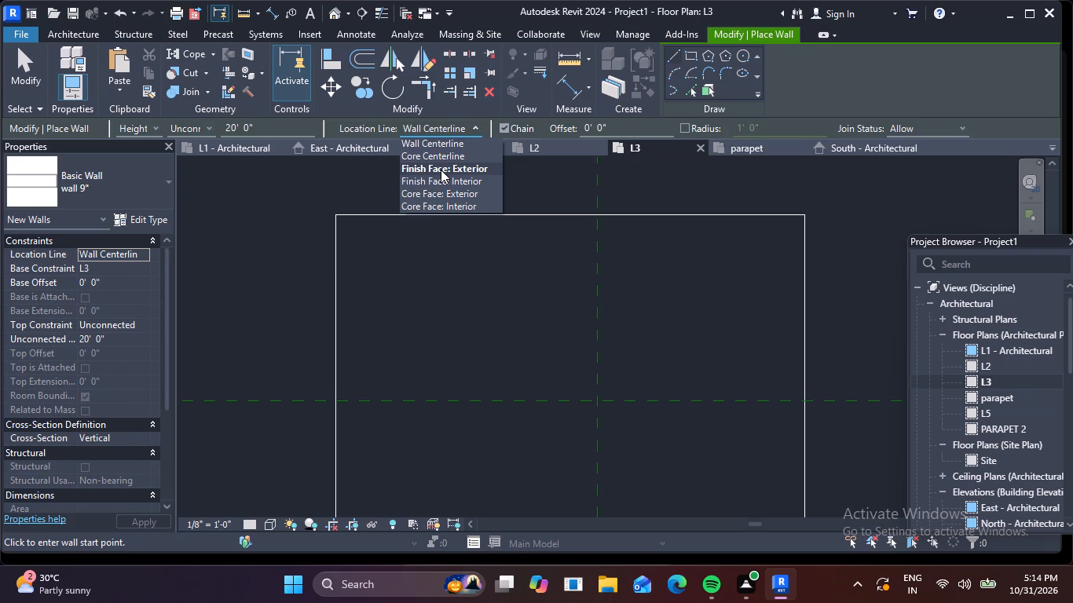
left_click(441, 170)
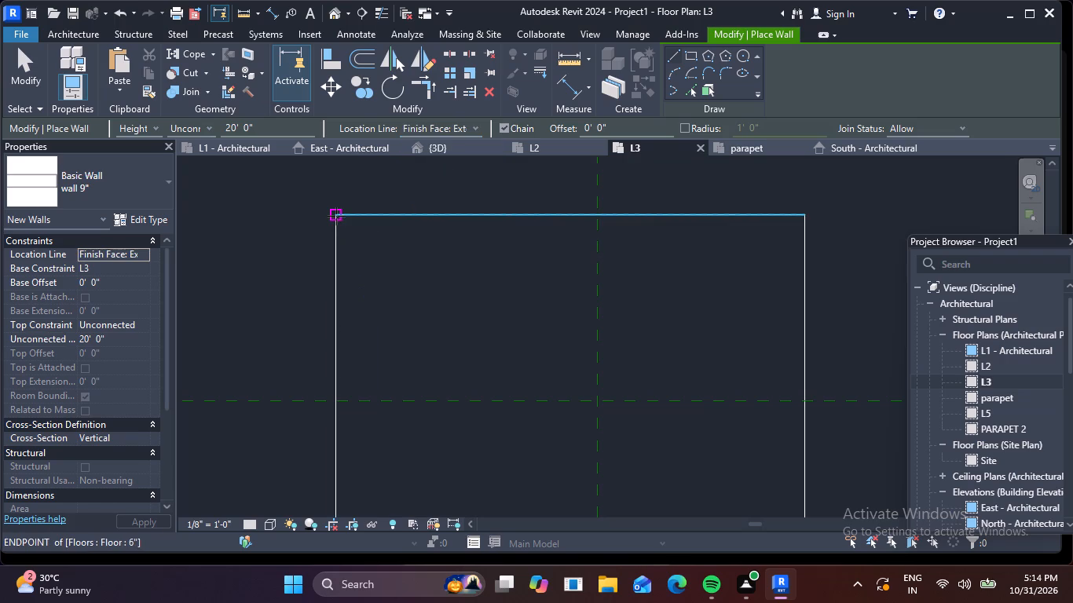
left_click(336, 216)
key("space")
scroll(336, 295, "down", 1)
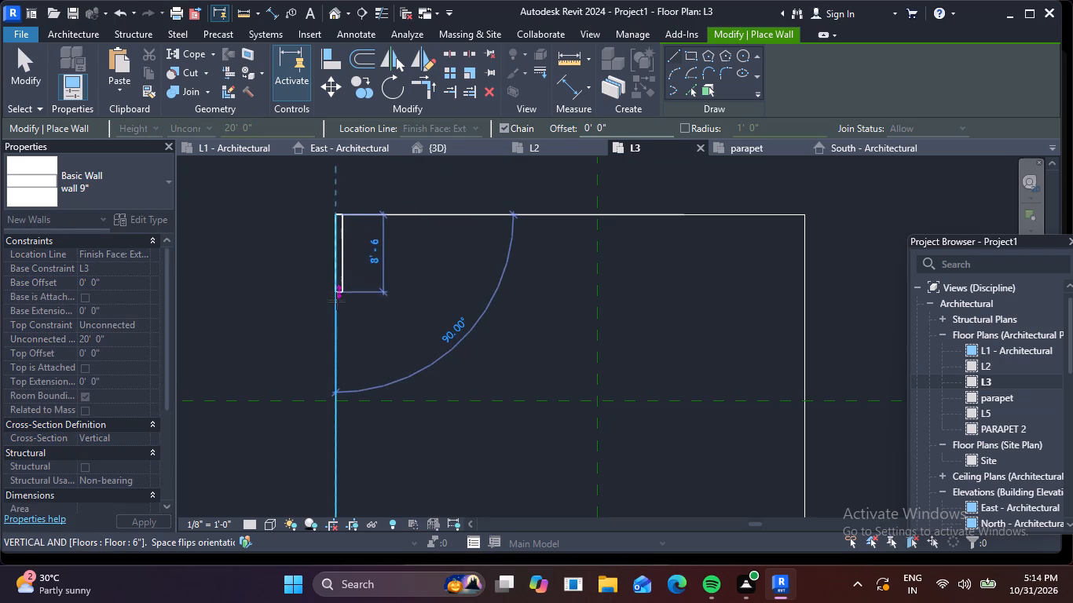
scroll(336, 301, "down", 1)
middle_click_drag(335, 309, 320, 202)
scroll(321, 202, "up", 1)
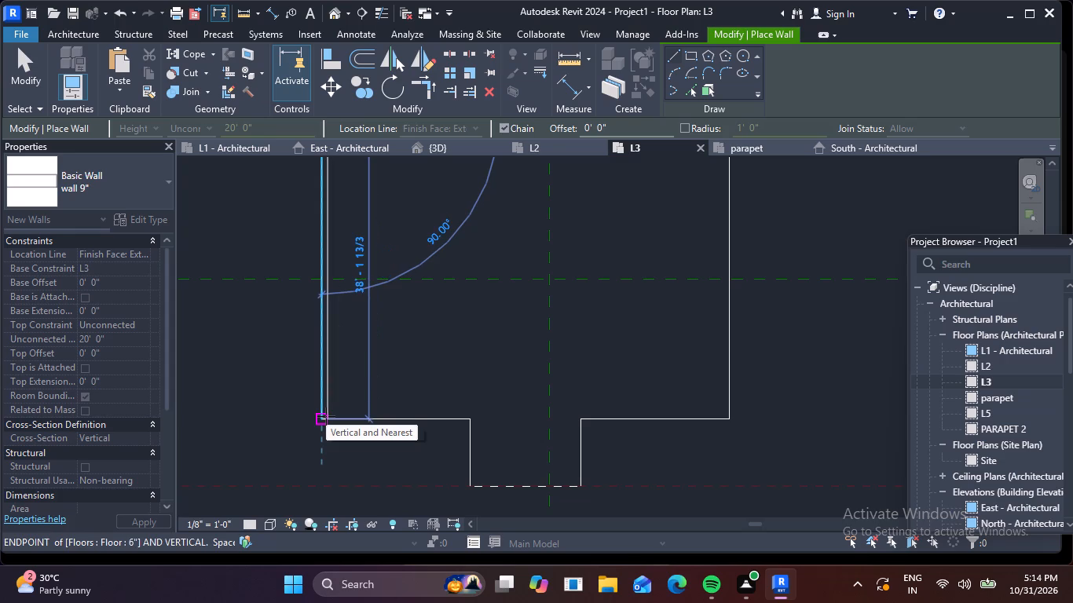
left_click(326, 417)
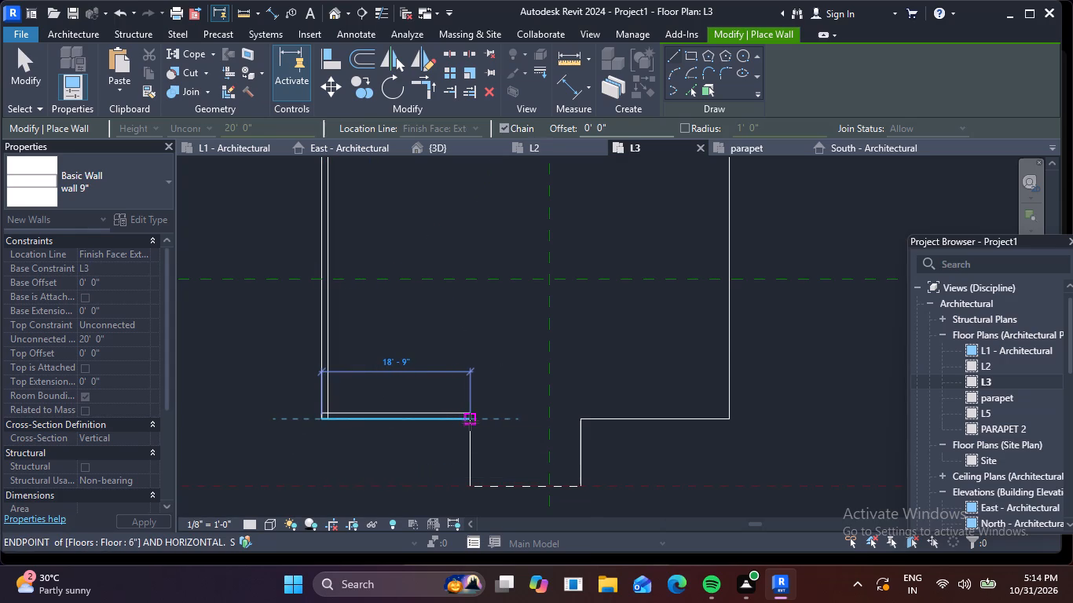
left_click(471, 421)
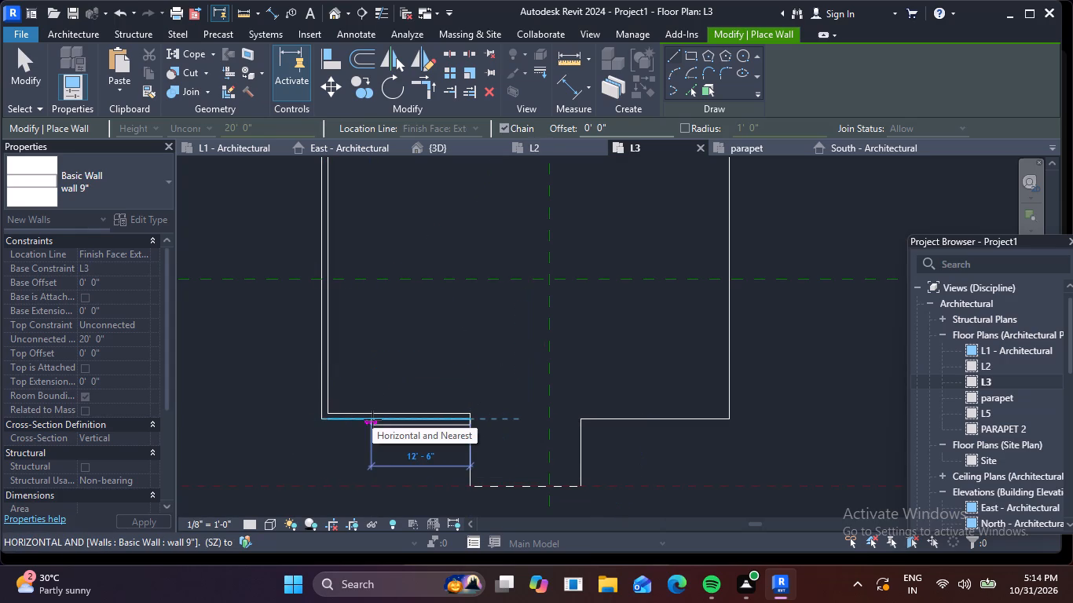
key("Escape")
Draw wall 9" segments from the northwest corner along the floor's north and east edges, then along the south edge to the projection's east side.
scroll(342, 361, "down", 2)
middle_click_drag(342, 361, 290, 393)
scroll(342, 361, "down", 1)
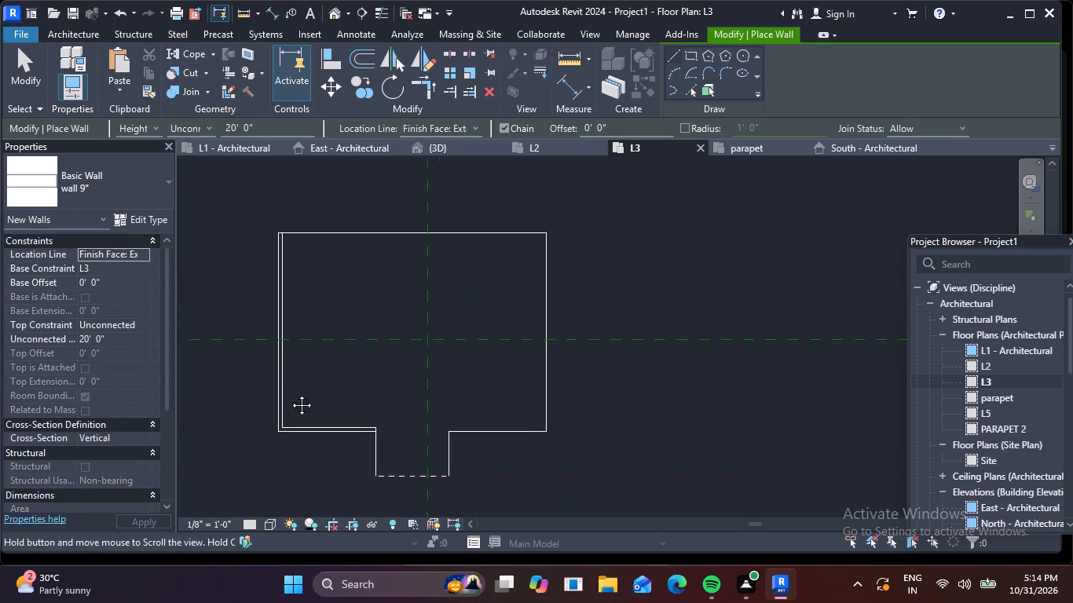
middle_click_drag(290, 393, 289, 393)
key("space")
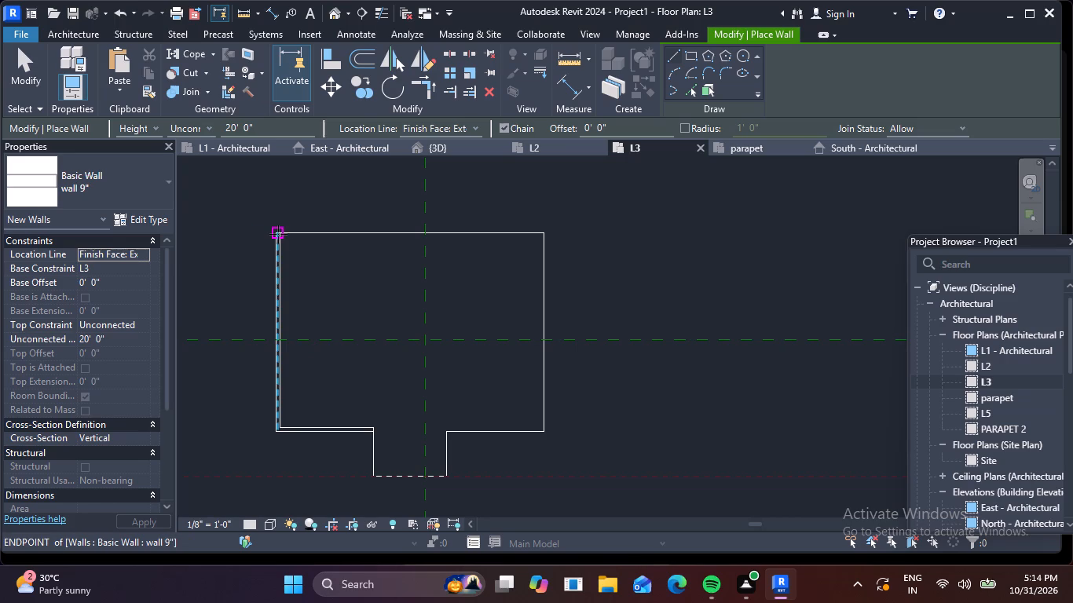
scroll(278, 234, "up", 5)
left_click(275, 231)
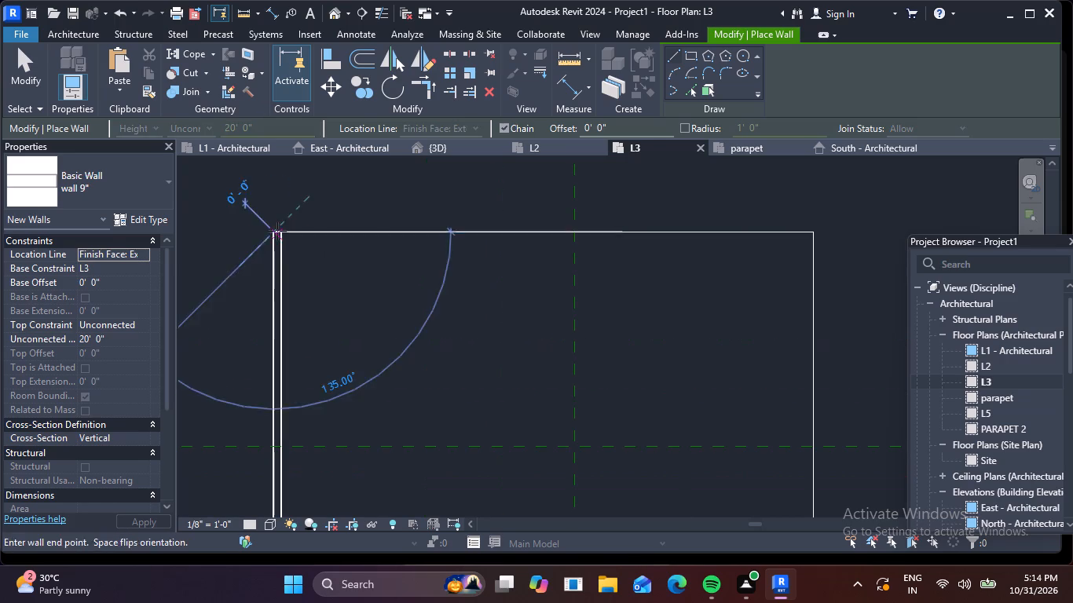
scroll(424, 243, "down", 1)
middle_click_drag(375, 244, 2, 232)
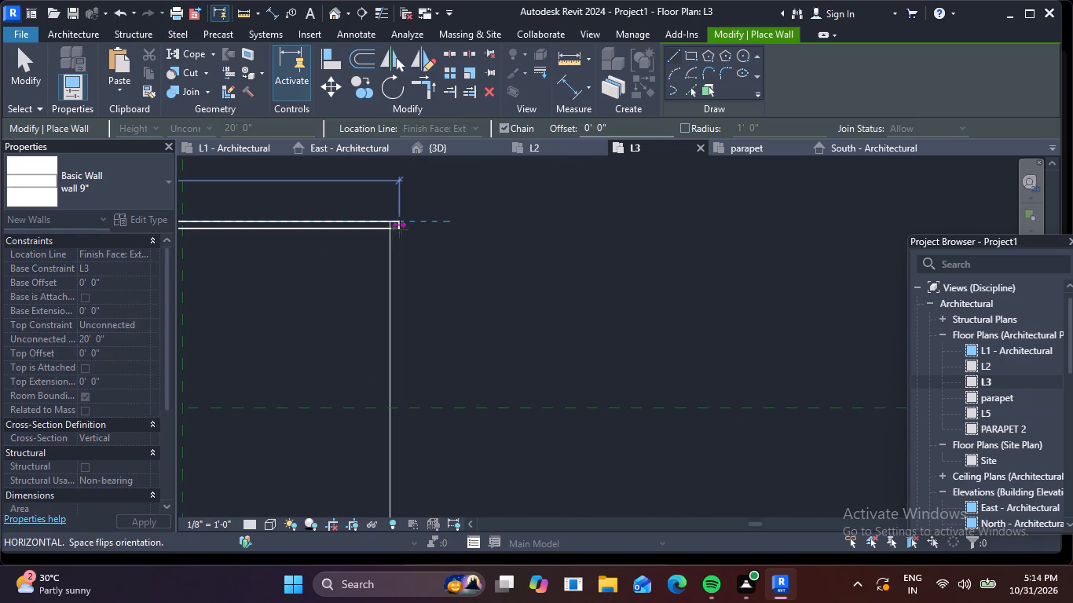
left_click(390, 226)
scroll(394, 312, "down", 2)
middle_click_drag(388, 335, 388, 336)
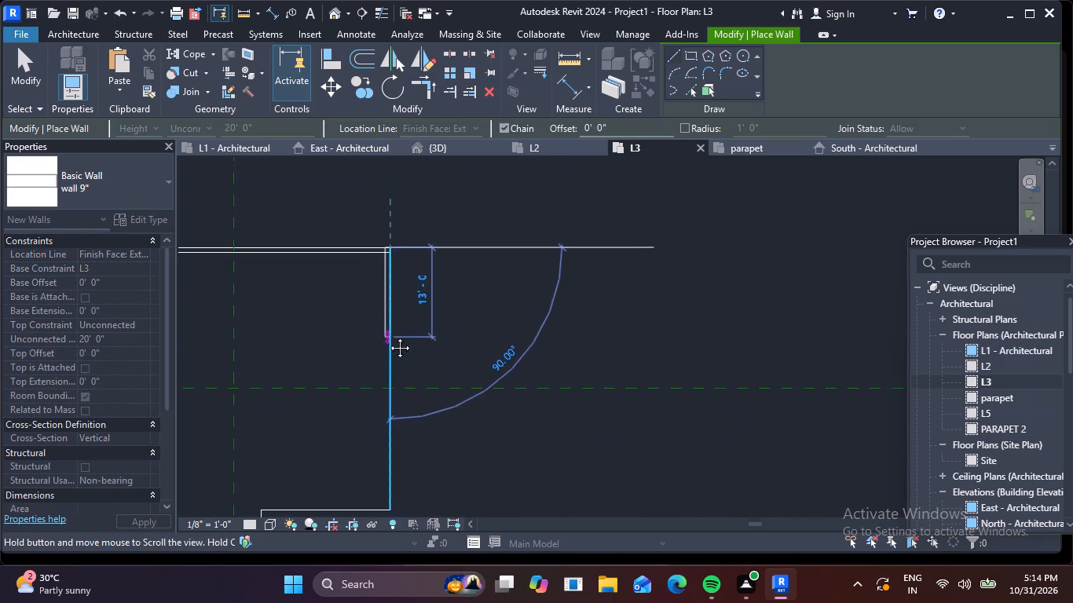
middle_click_drag(388, 336, 395, 211)
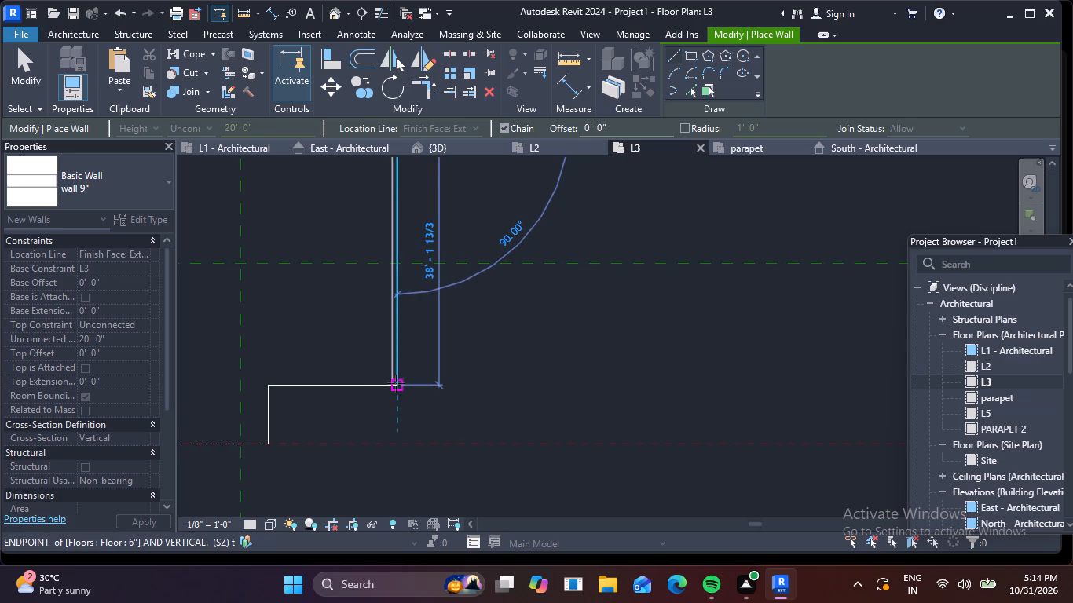
left_click(396, 383)
left_click(269, 386)
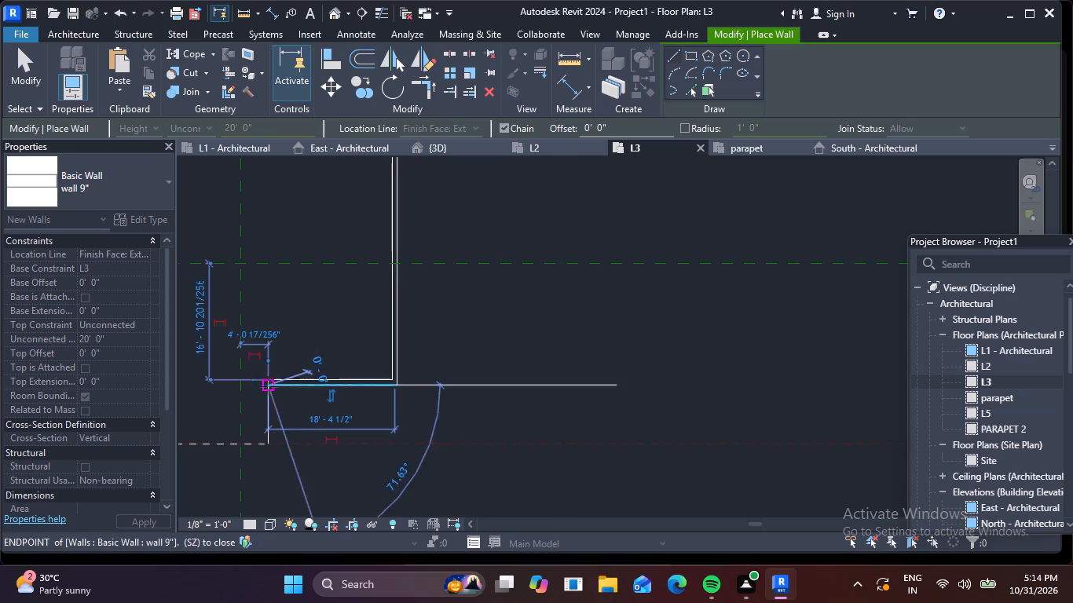
Draw wall 4.5" segments along the west, south and east edges of the floor's south projection on L3, walls facing inward.
scroll(321, 331, "down", 1)
middle_click_drag(331, 328, 469, 243)
key("Escape")
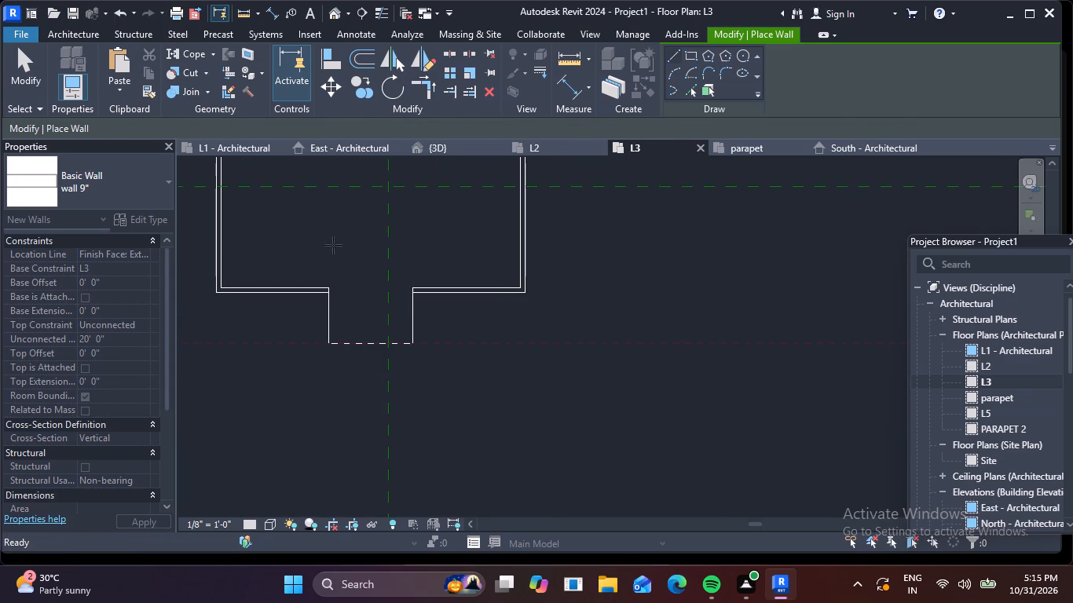
left_click(161, 176)
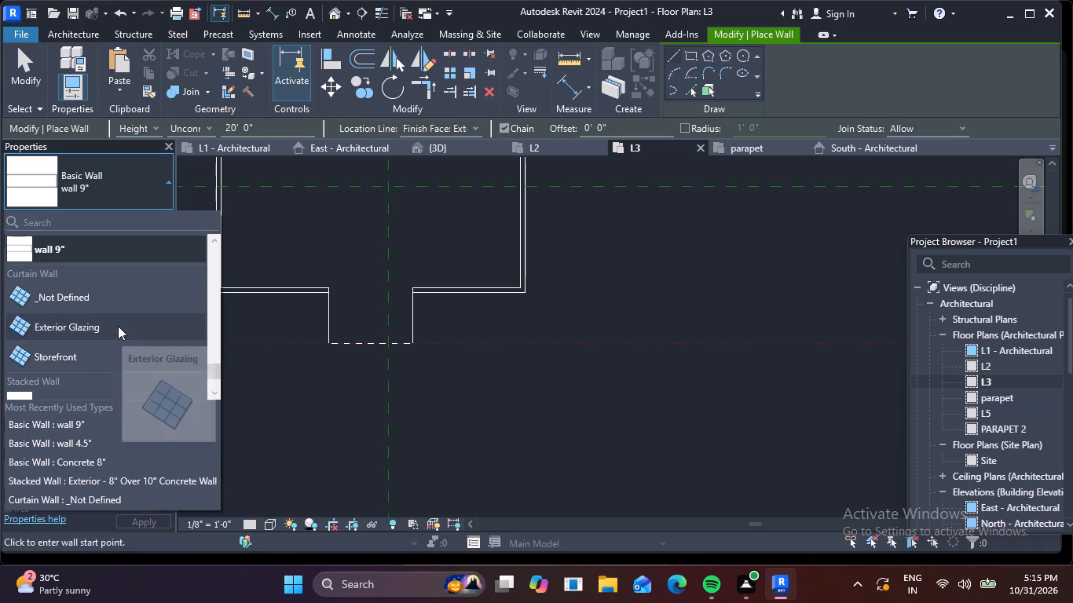
scroll(104, 364, "up", 1)
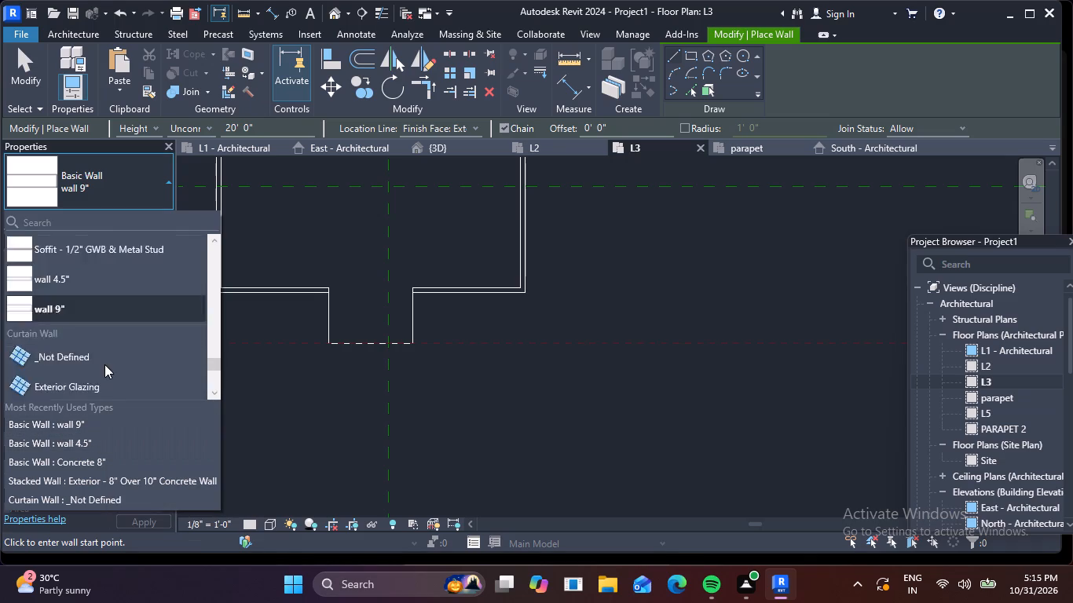
scroll(104, 364, "up", 3)
scroll(104, 364, "down", 8)
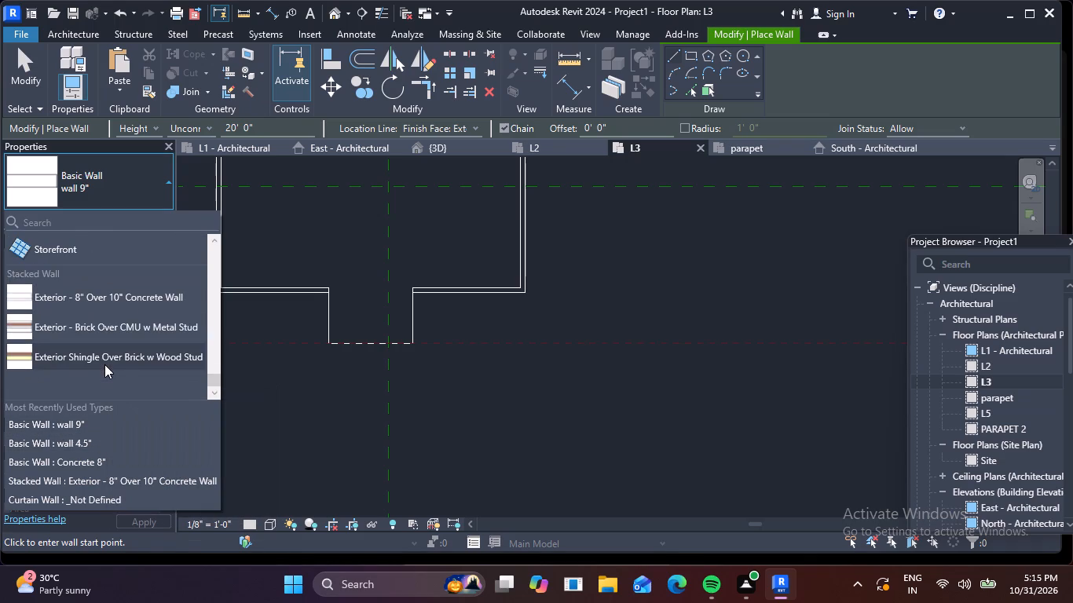
scroll(104, 361, "up", 4)
scroll(104, 361, "down", 1)
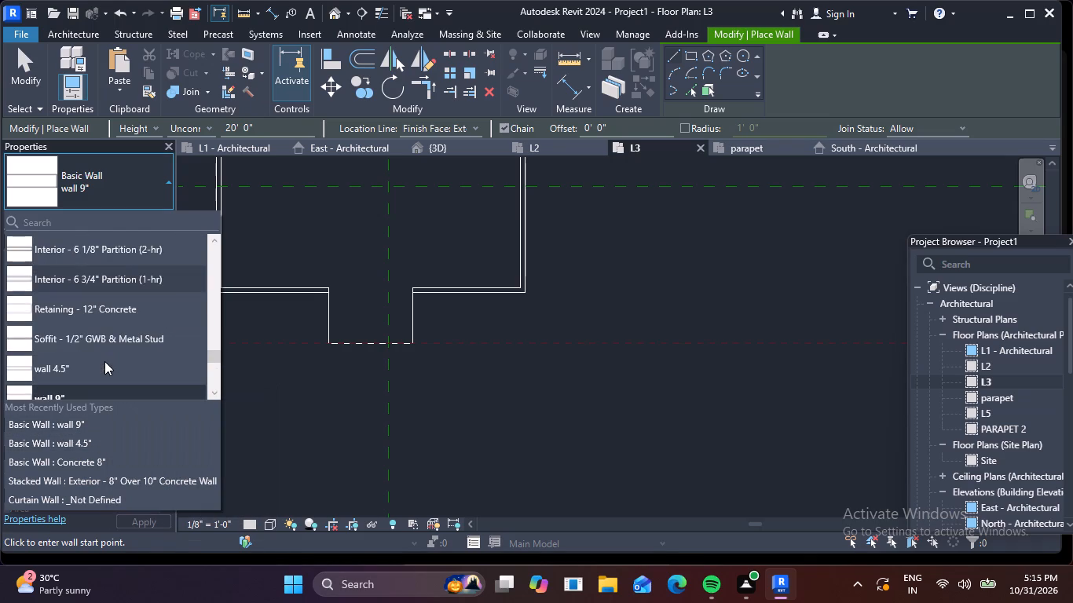
scroll(104, 361, "down", 1)
left_click(117, 280)
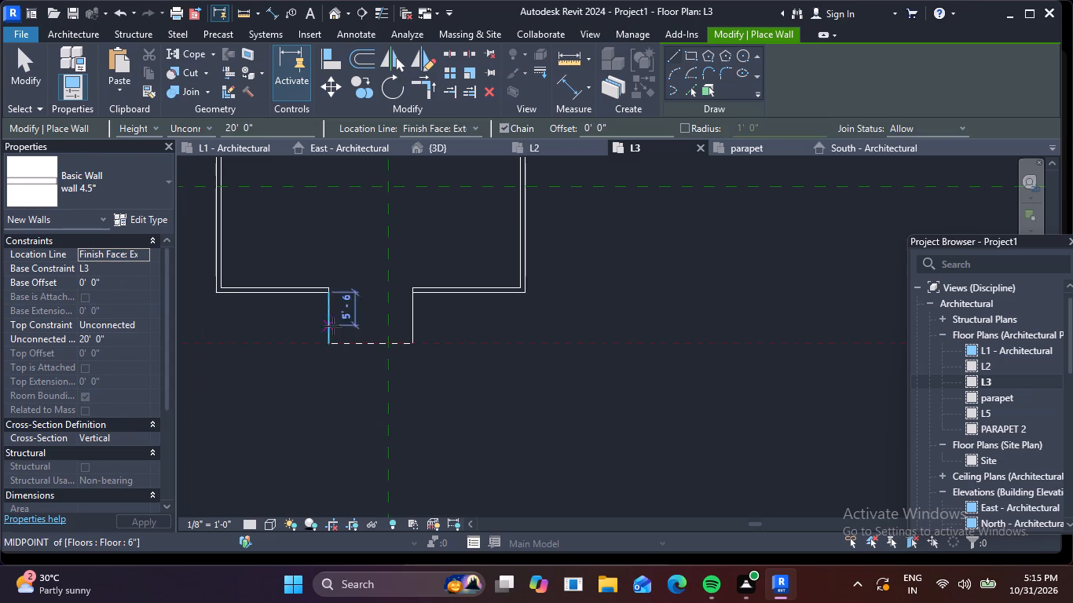
scroll(329, 316, "up", 5)
left_click(333, 273)
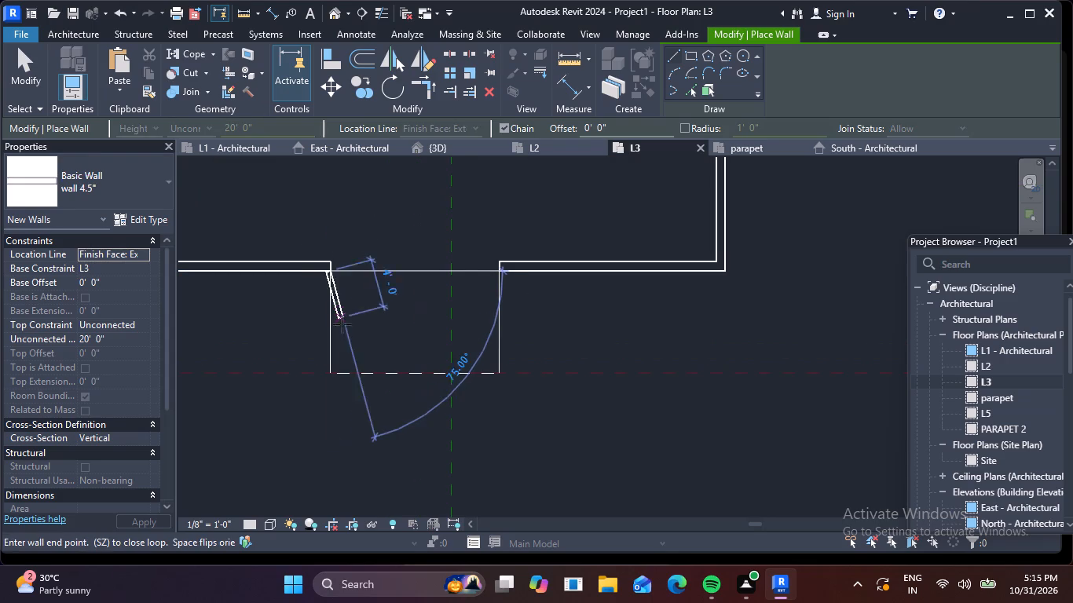
key("space")
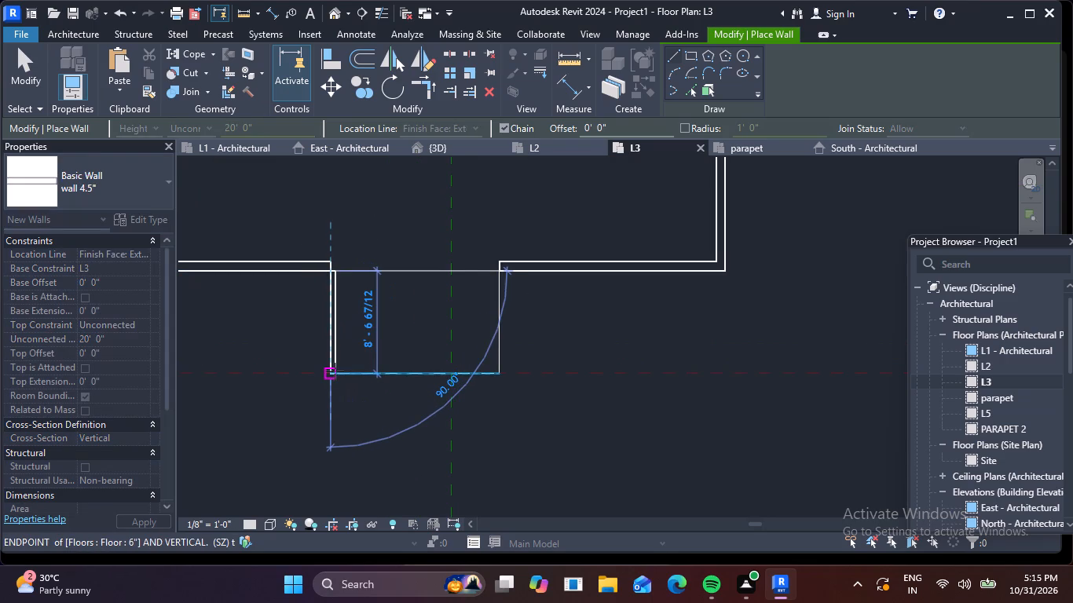
left_click(335, 371)
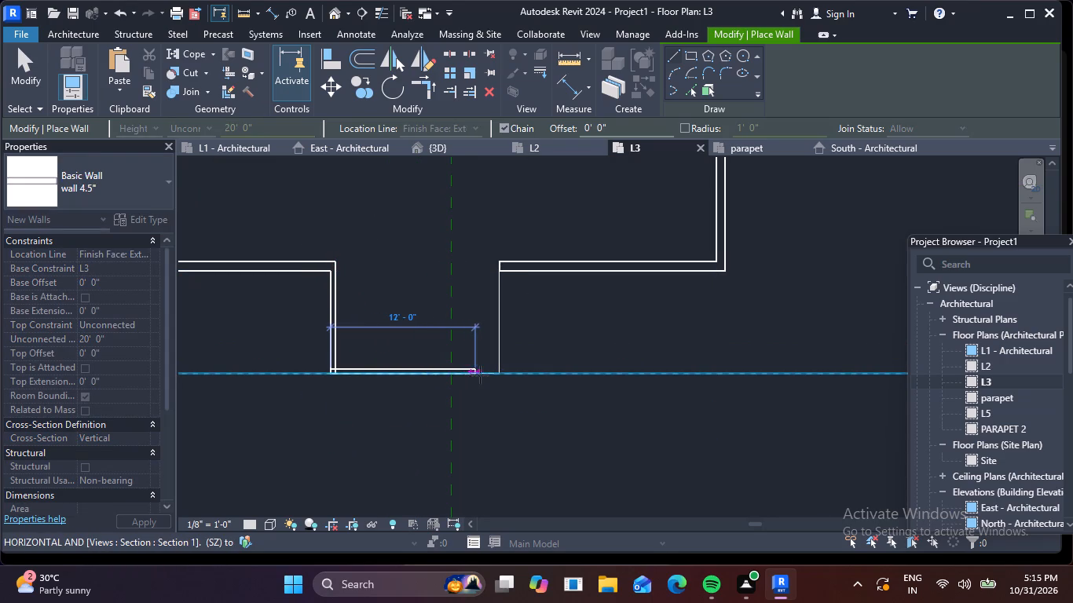
left_click(497, 372)
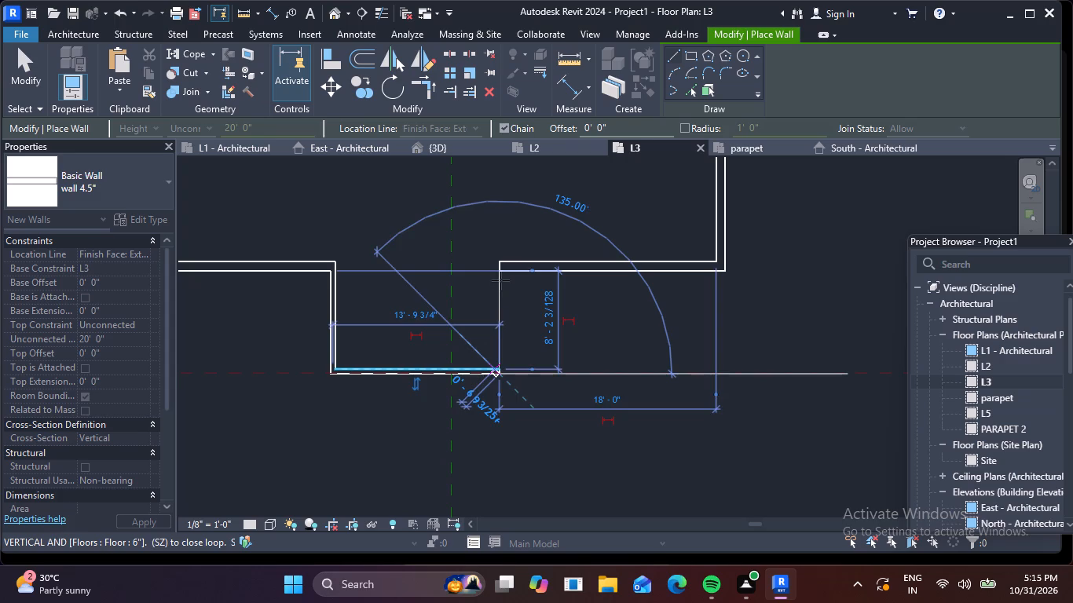
left_click(500, 273)
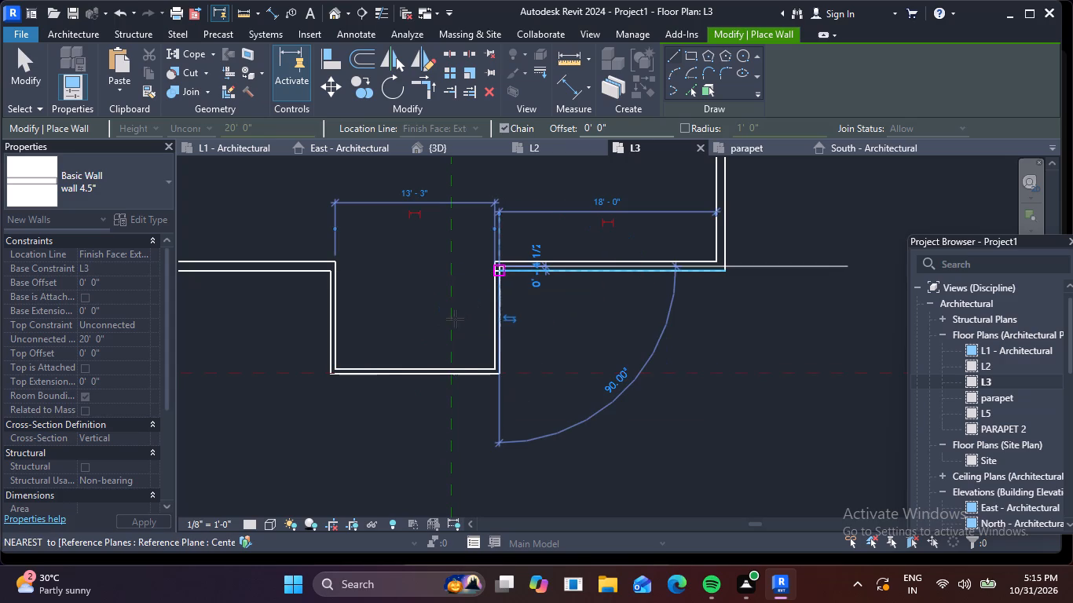
key("Escape")
scroll(446, 296, "down", 2)
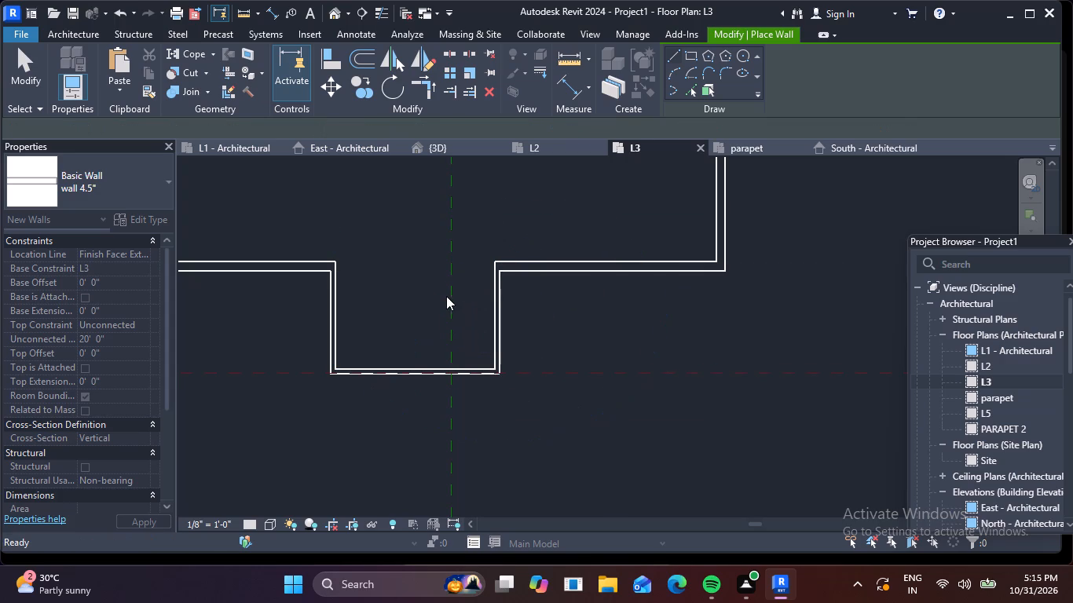
scroll(446, 296, "down", 7)
middle_click_drag(460, 283, 449, 327)
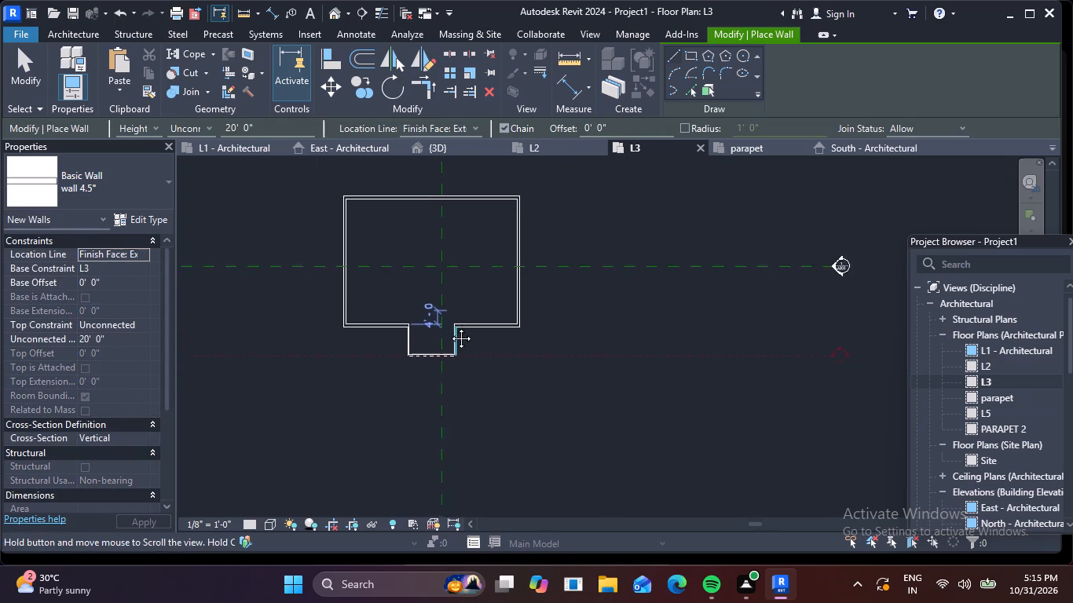
middle_click_drag(449, 327, 448, 335)
key("Escape")
key("Escape")
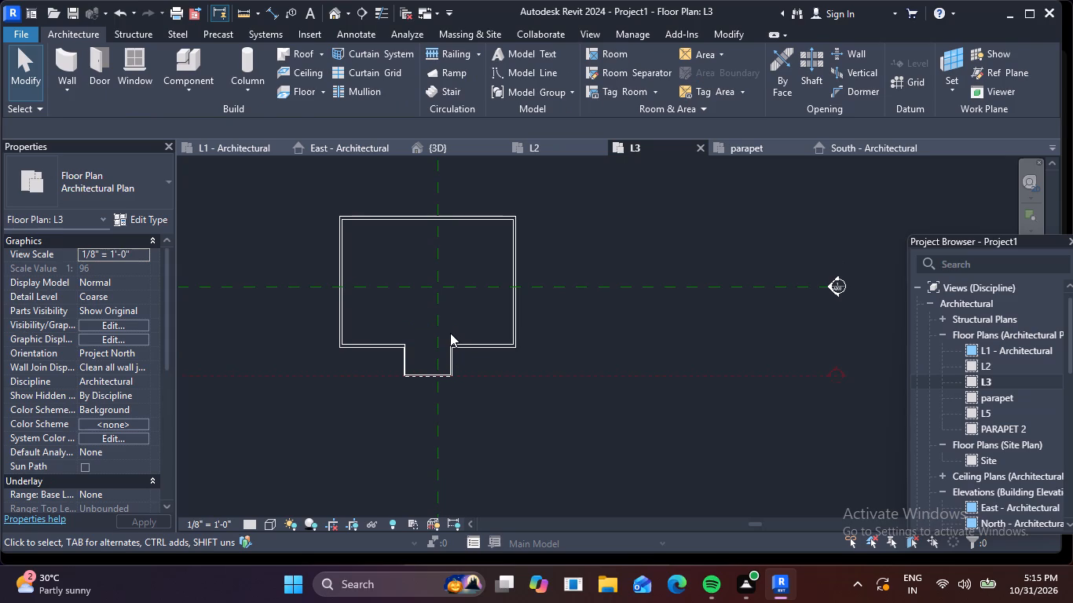
key("Escape")
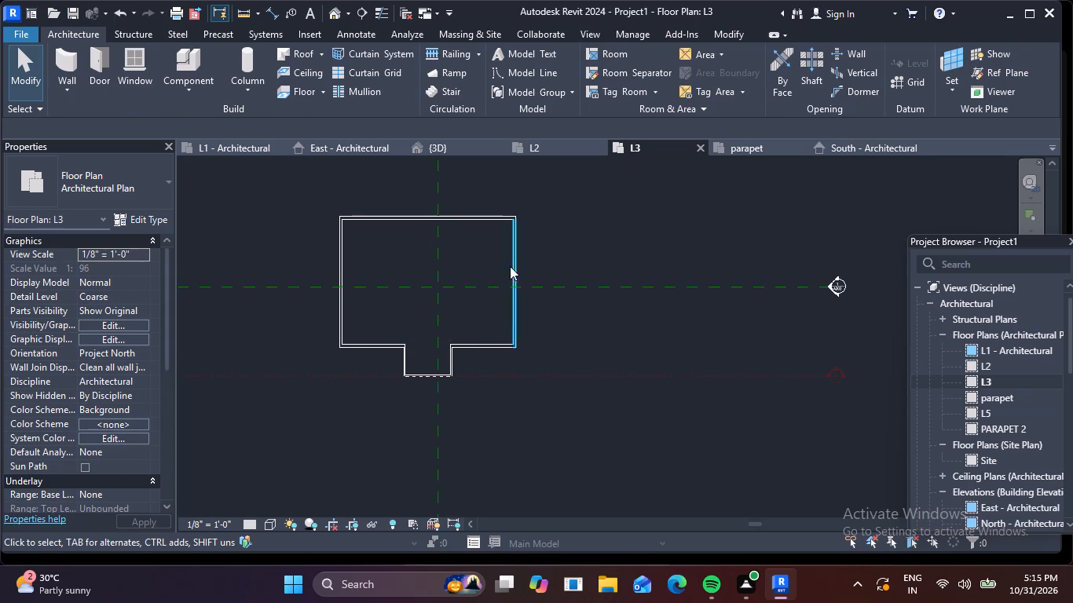
Examine the new L3 walls on the building in the 3D view.
left_click(332, 11)
scroll(493, 195, "down", 2)
scroll(471, 258, "down", 1)
middle_click_drag(466, 270, 460, 305)
scroll(466, 270, "down", 1)
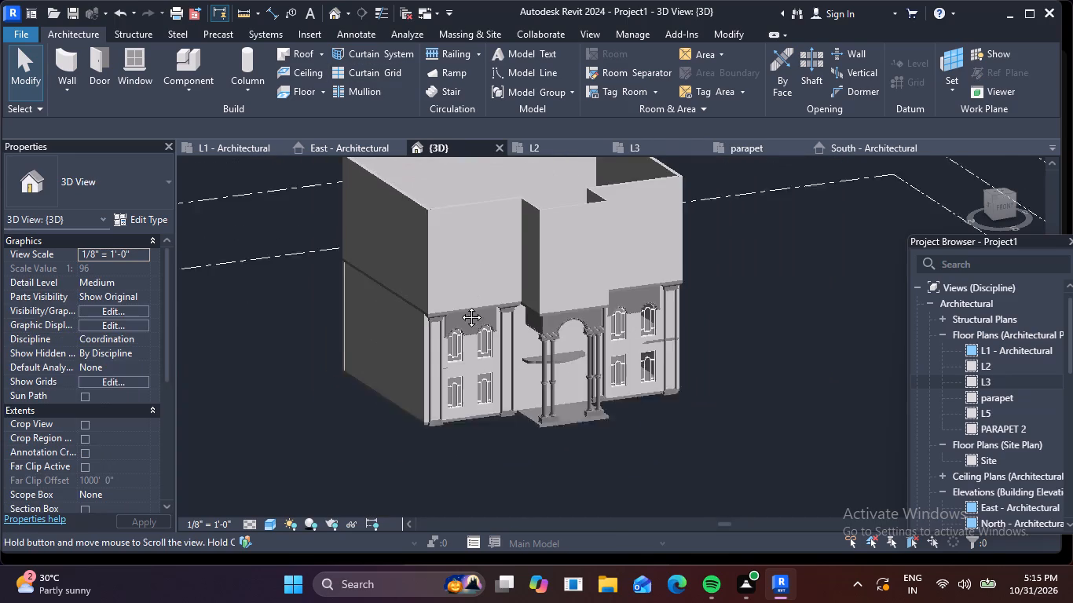
middle_click_drag(460, 305, 441, 350)
scroll(489, 312, "up", 4)
scroll(464, 310, "down", 7)
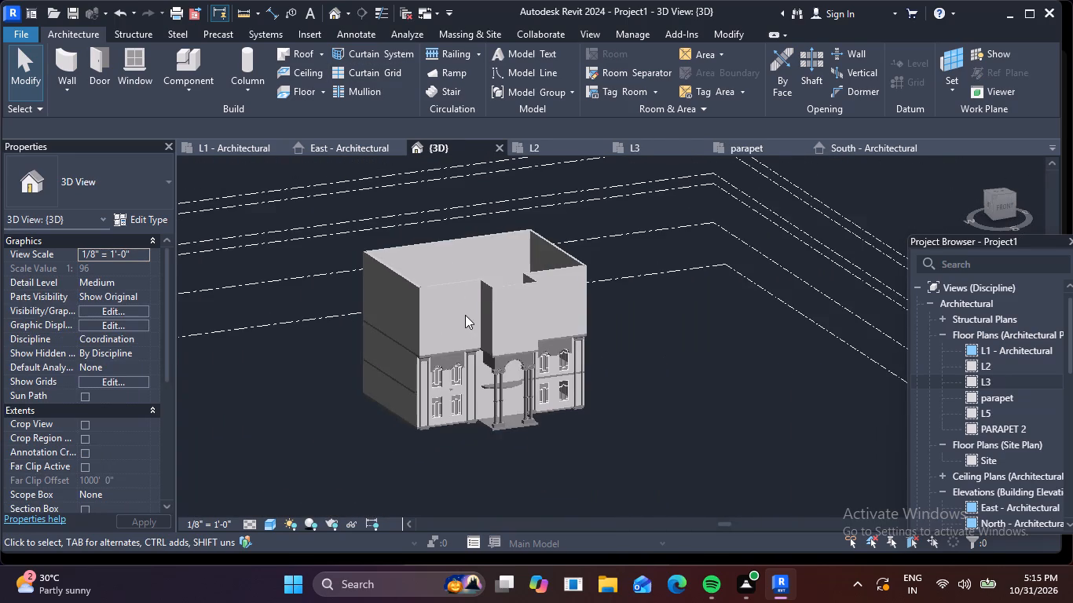
middle_click_drag(477, 324, 291, 281)
scroll(346, 297, "down", 1)
scroll(364, 264, "up", 3)
scroll(356, 267, "down", 2)
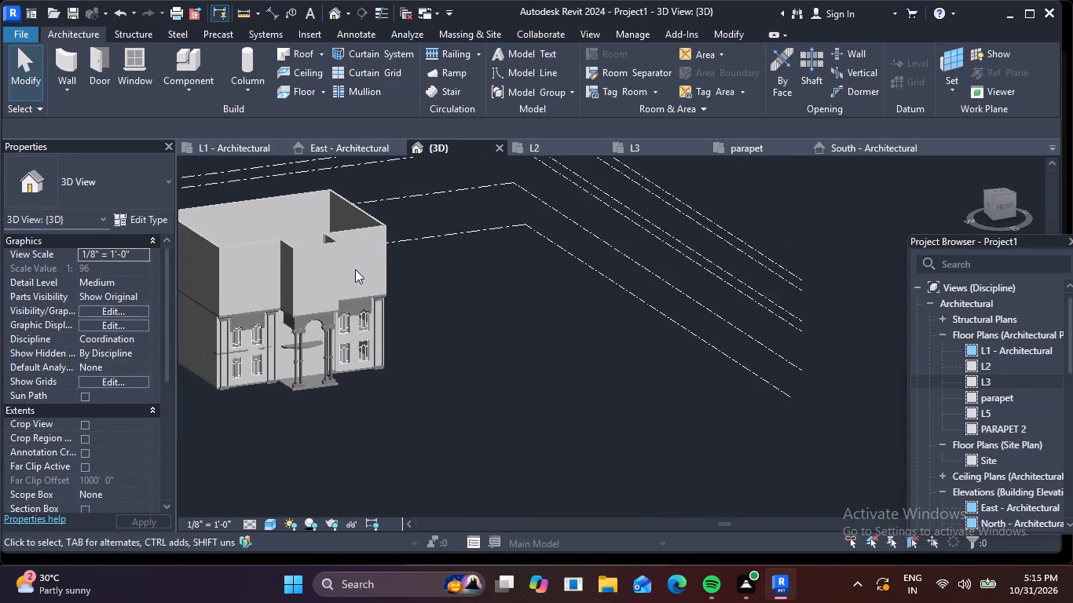
scroll(339, 249, "down", 2)
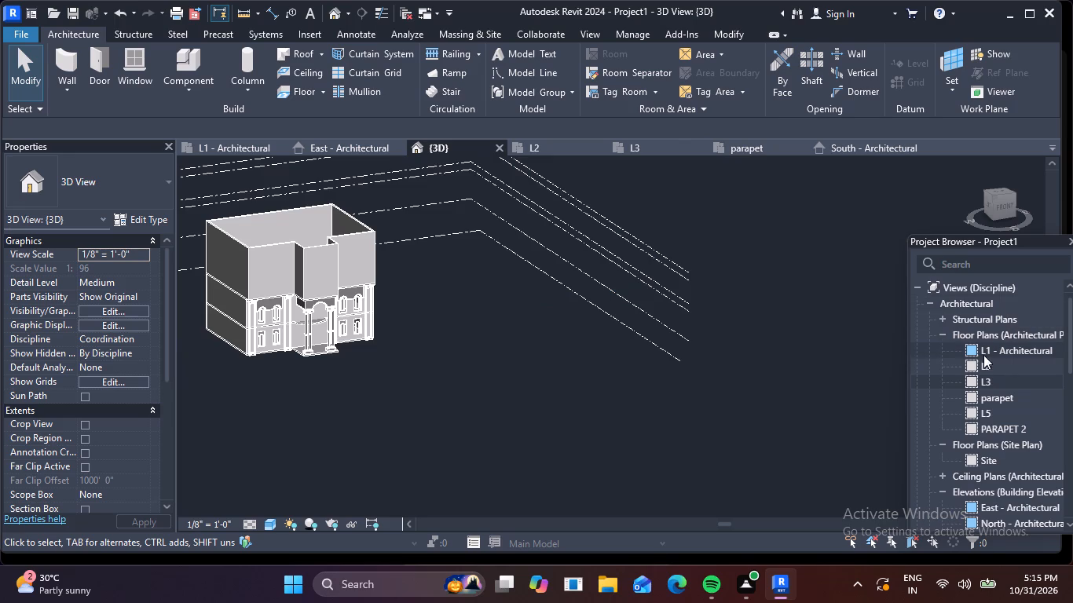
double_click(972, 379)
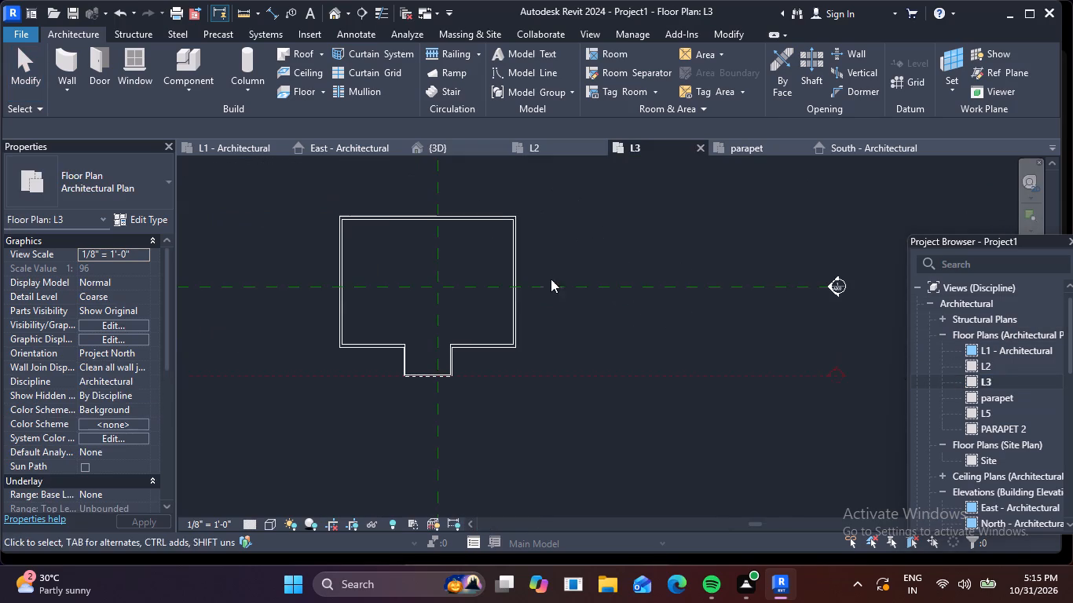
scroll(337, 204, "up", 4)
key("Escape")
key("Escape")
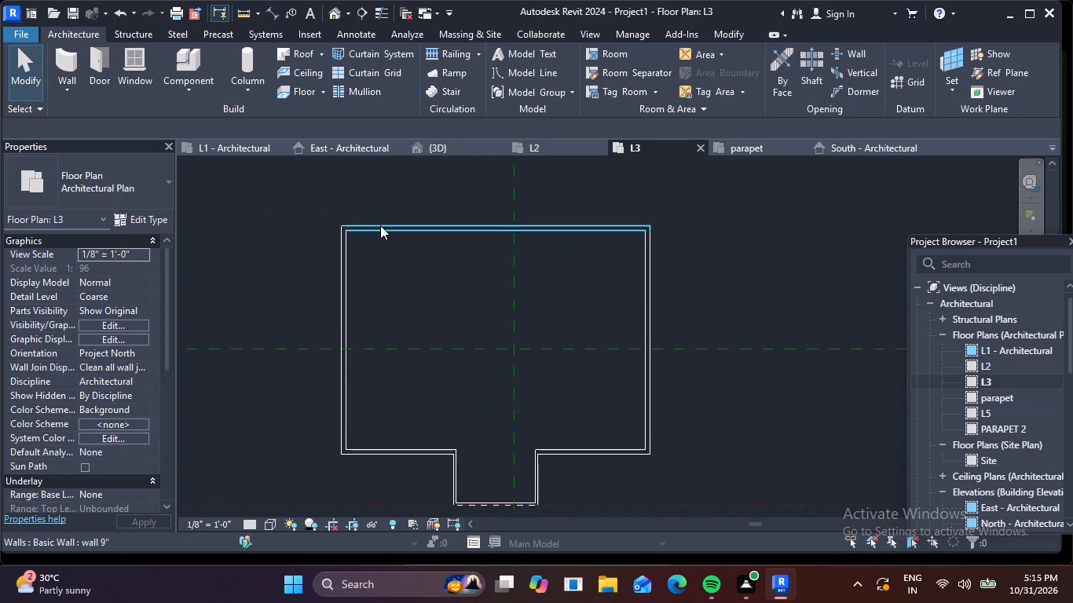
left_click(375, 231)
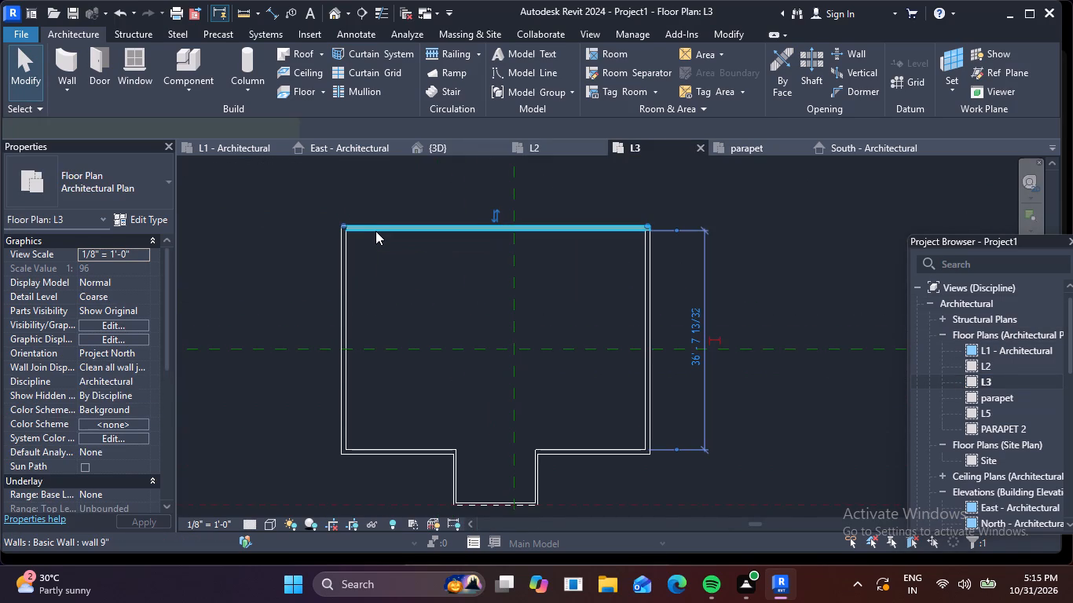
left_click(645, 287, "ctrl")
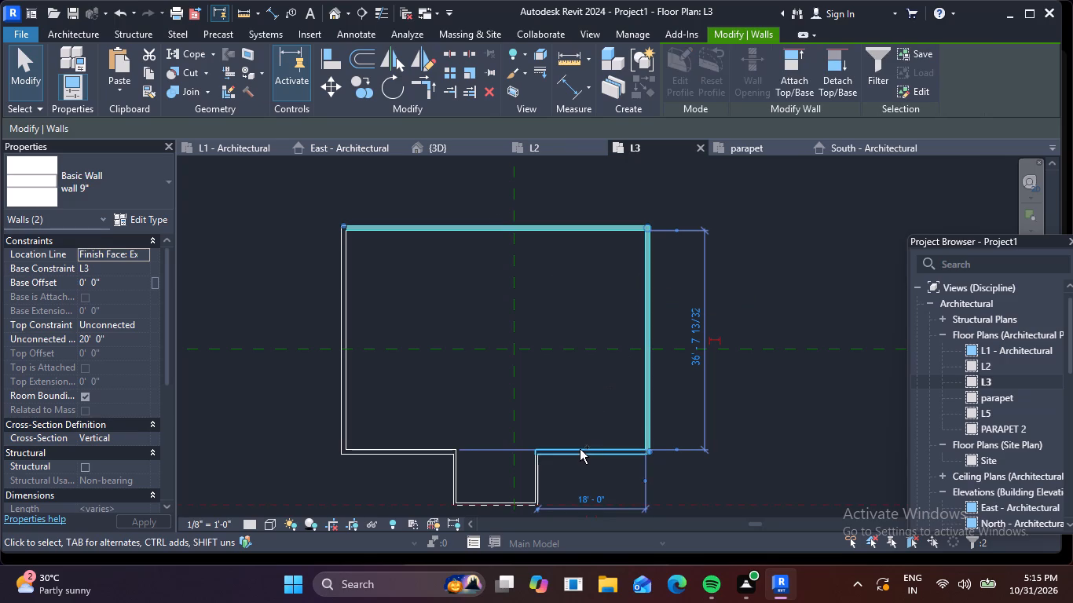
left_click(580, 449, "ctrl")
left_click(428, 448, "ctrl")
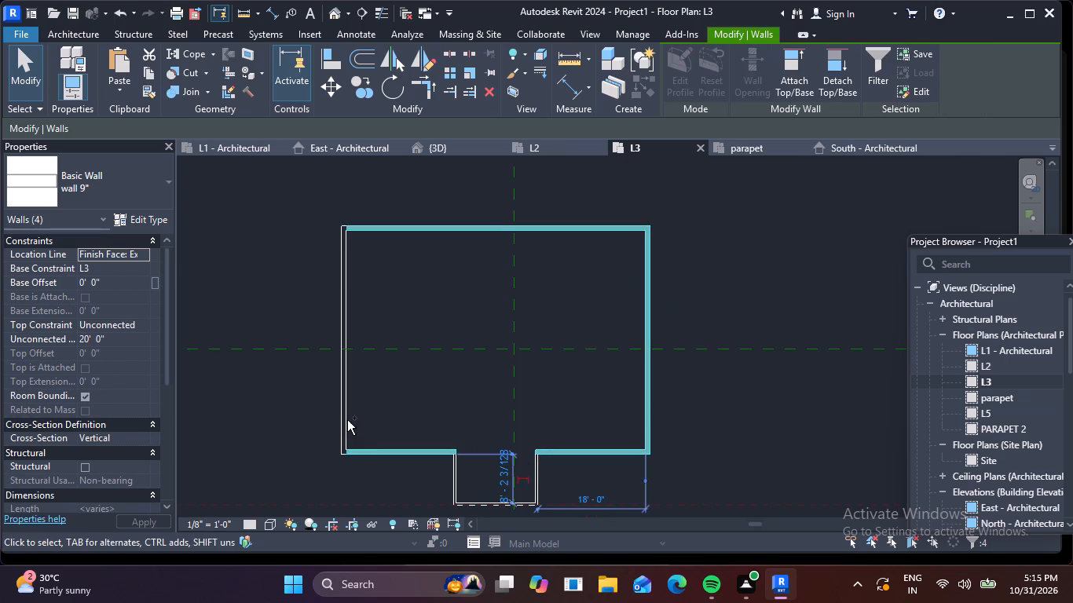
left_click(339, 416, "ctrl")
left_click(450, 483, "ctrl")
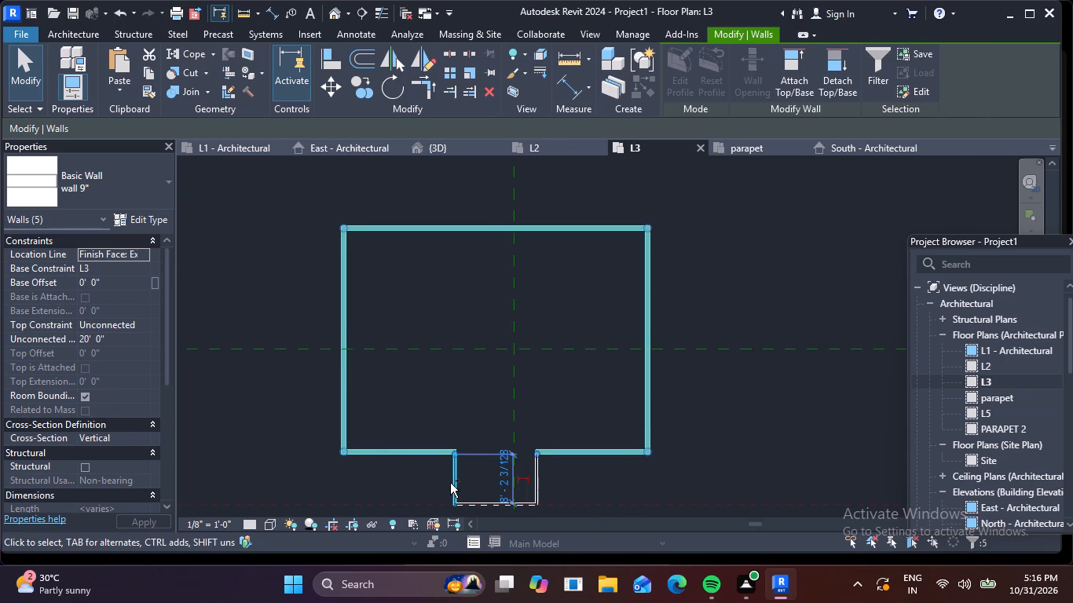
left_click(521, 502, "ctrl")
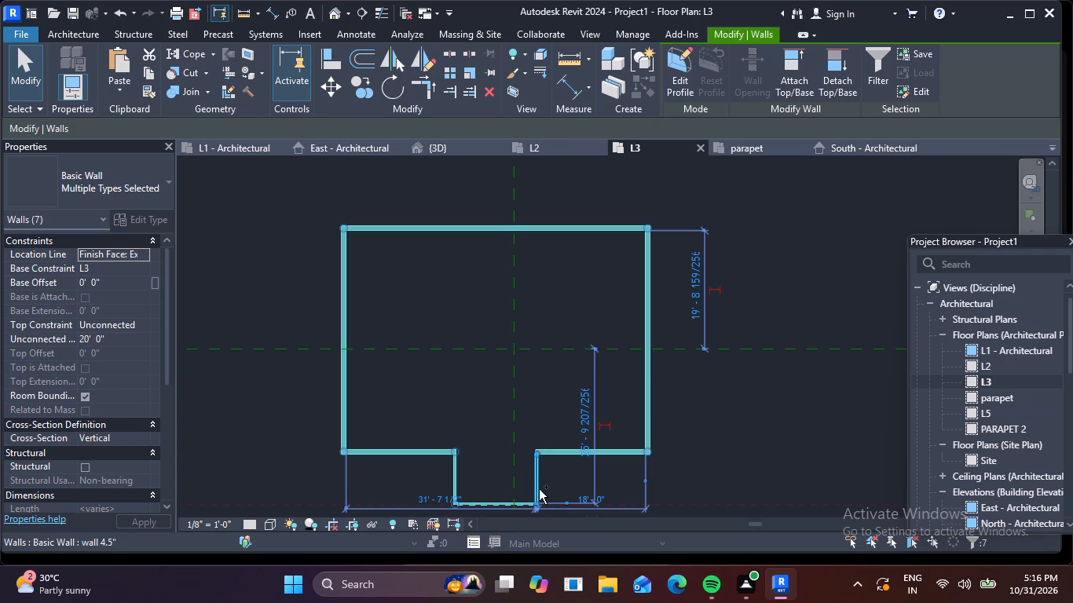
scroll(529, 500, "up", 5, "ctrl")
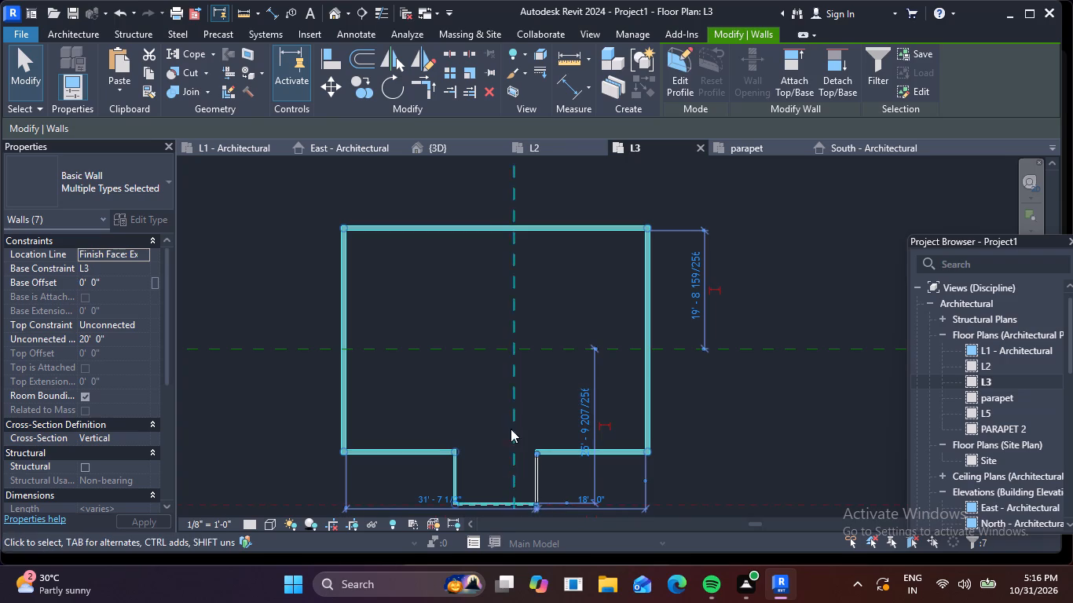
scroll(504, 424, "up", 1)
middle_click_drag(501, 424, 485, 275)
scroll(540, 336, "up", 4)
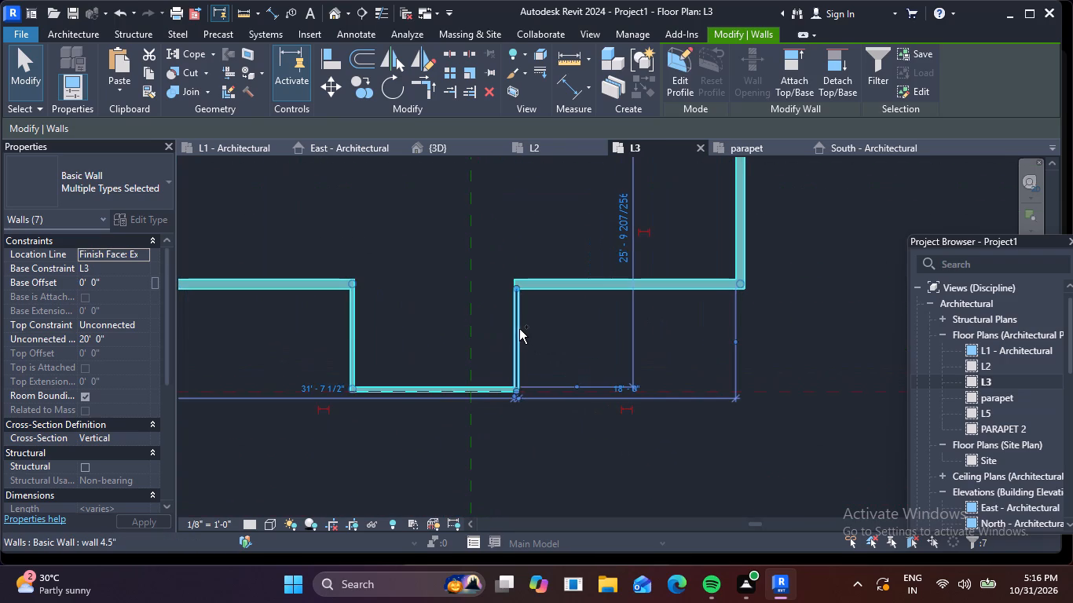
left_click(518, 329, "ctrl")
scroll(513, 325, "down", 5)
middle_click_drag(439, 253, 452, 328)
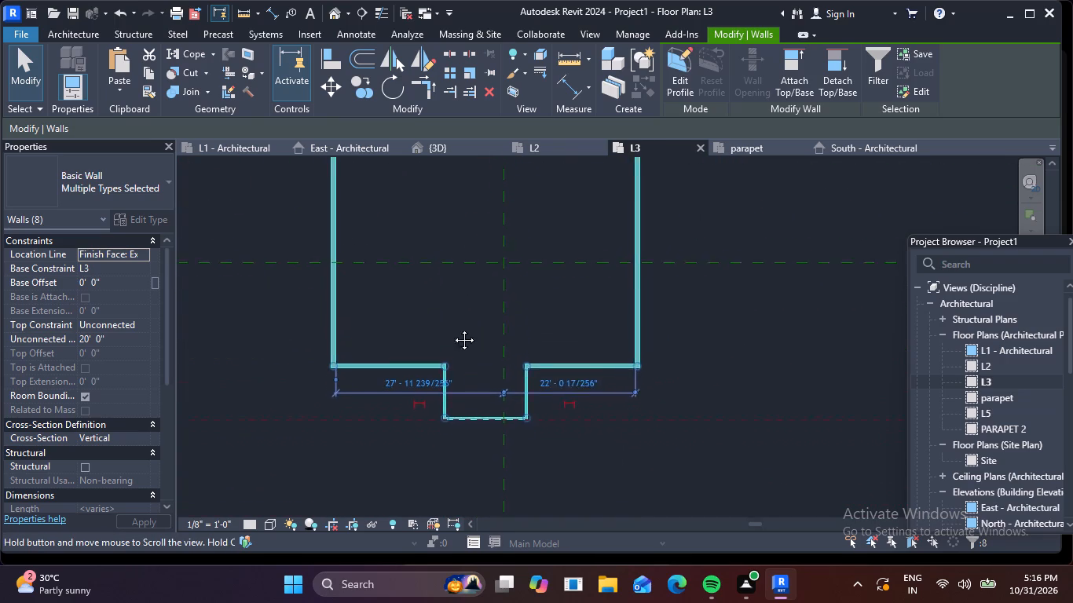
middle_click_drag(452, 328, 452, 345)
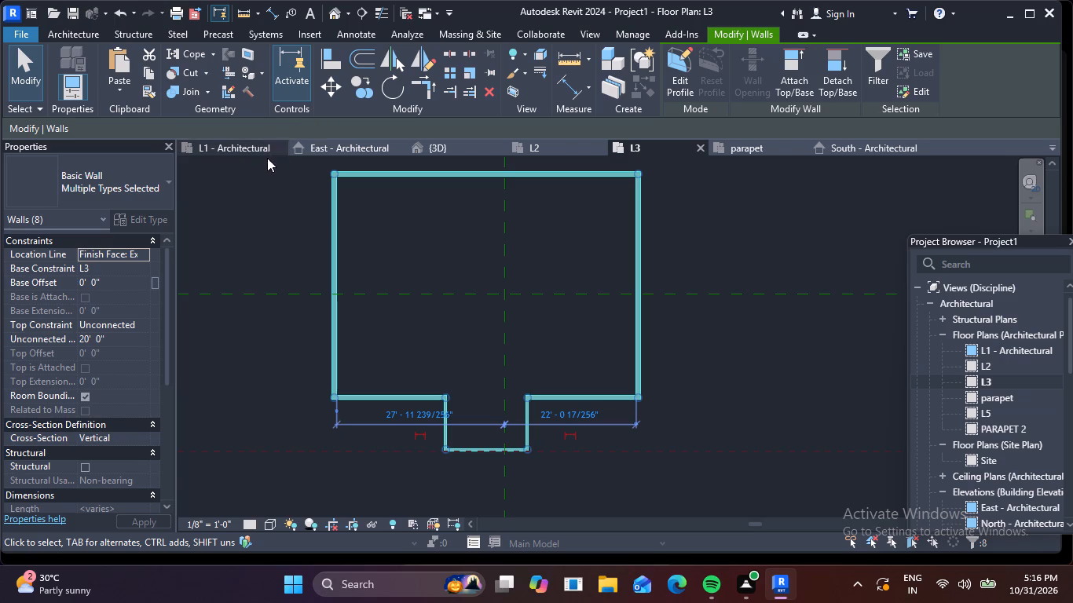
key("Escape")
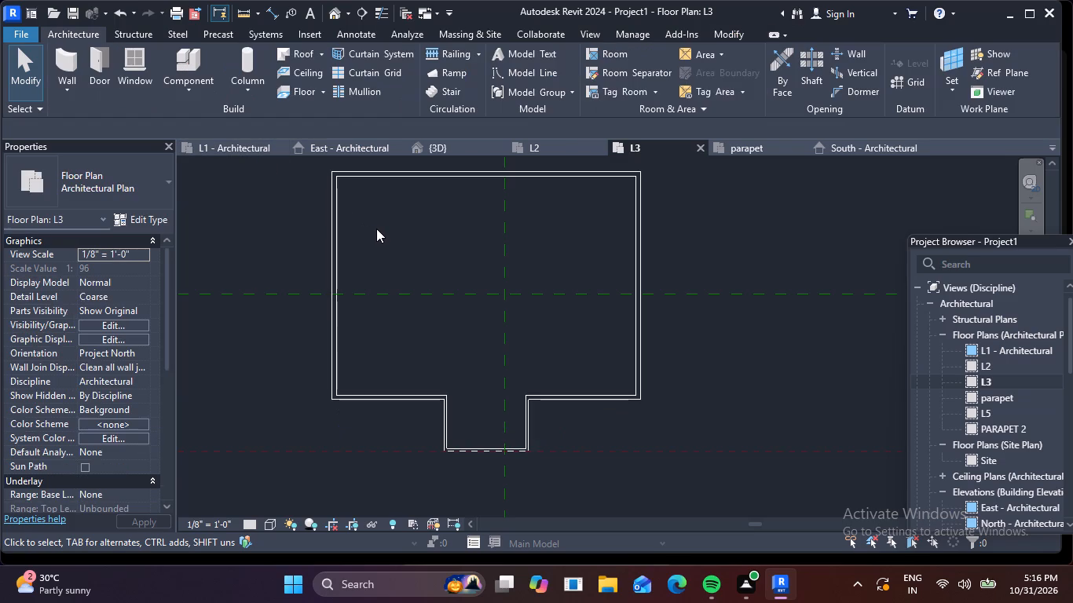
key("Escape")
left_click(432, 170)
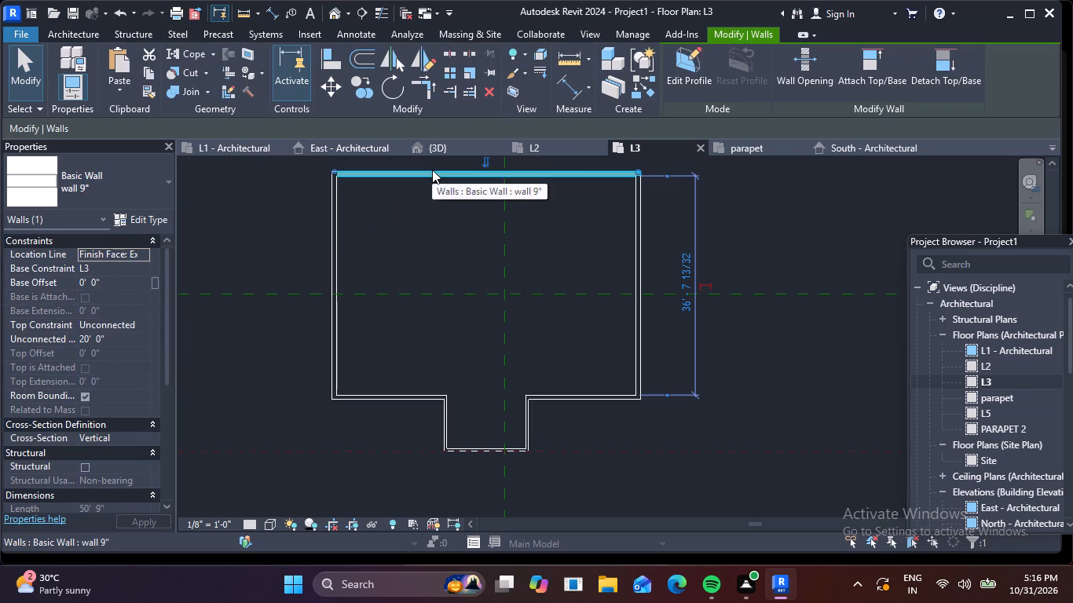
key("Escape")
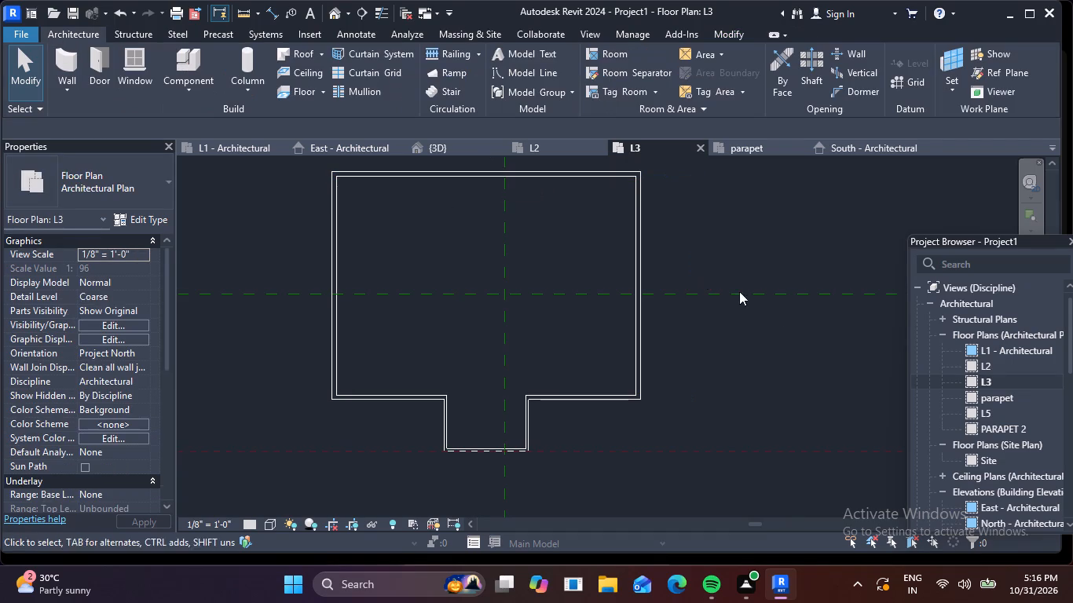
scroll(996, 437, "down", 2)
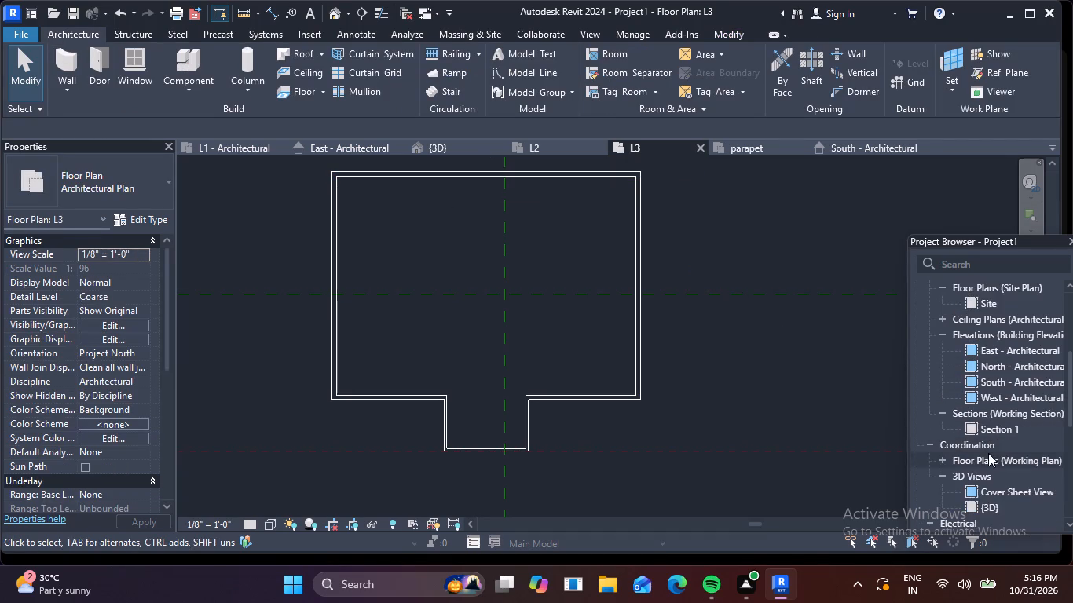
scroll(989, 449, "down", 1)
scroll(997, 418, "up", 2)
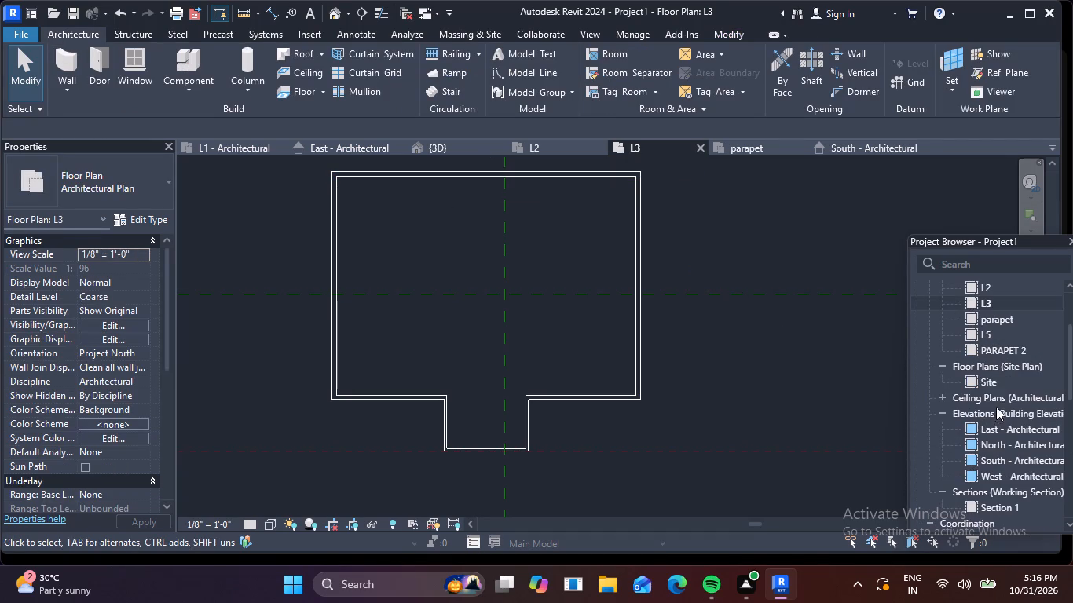
In the North elevation, lower the top of the north 9" wall on L3 to the parapet level, 3'-0" high.
double_click(969, 440)
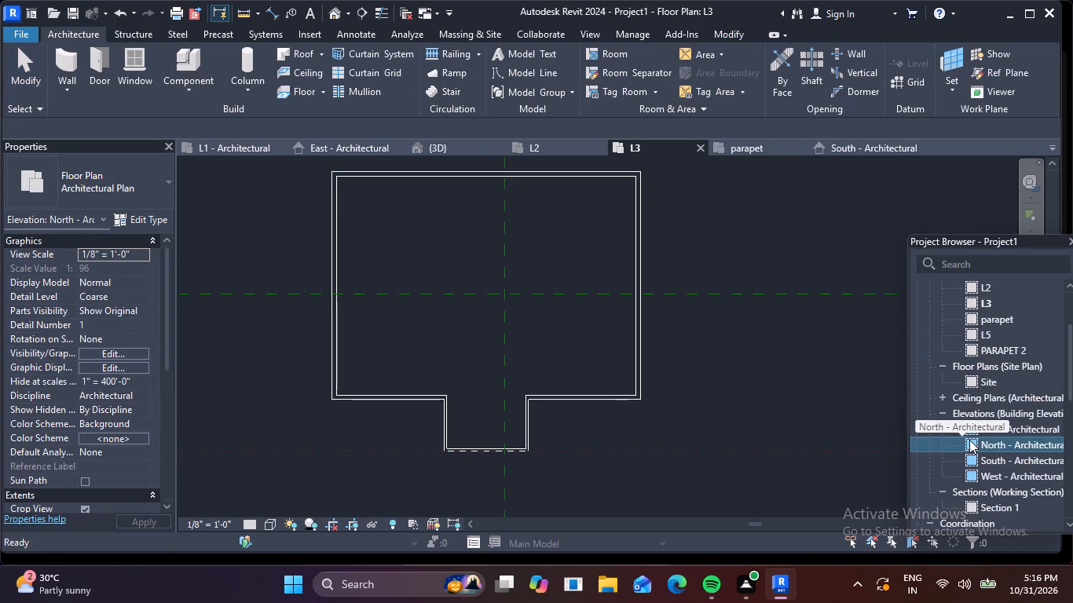
scroll(648, 333, "down", 1)
middle_click_drag(618, 334, 515, 303)
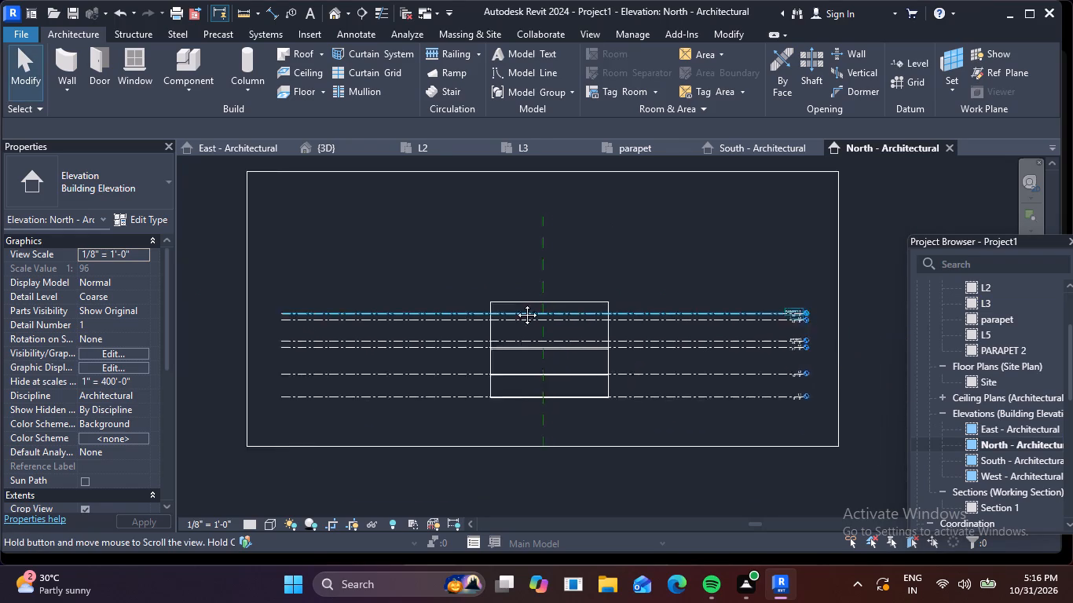
middle_click_drag(515, 303, 474, 299)
scroll(558, 307, "up", 5)
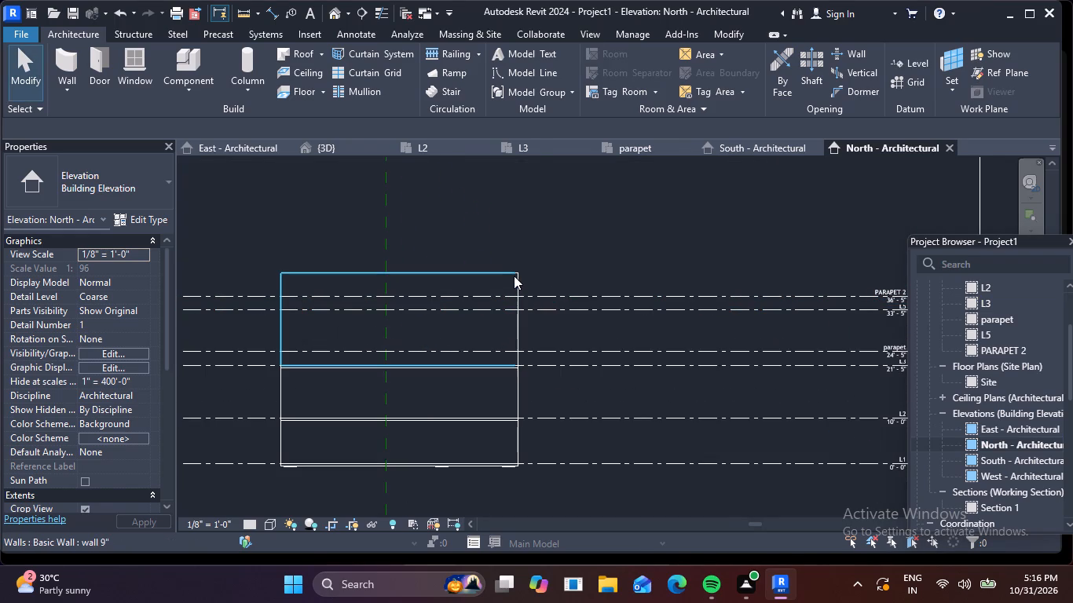
left_click(511, 272)
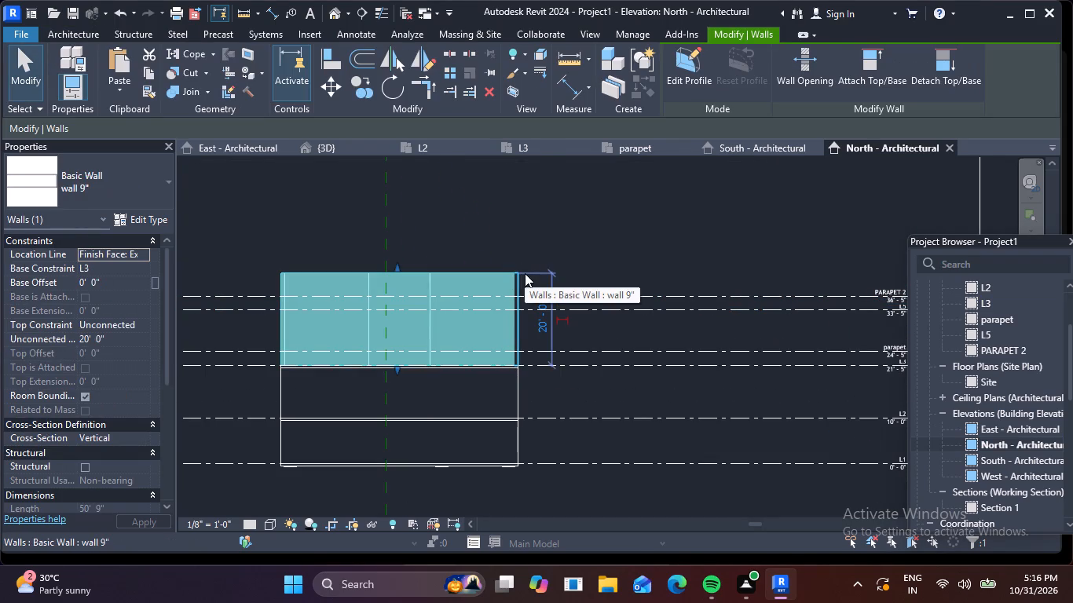
scroll(525, 273, "up", 5)
left_click(508, 284)
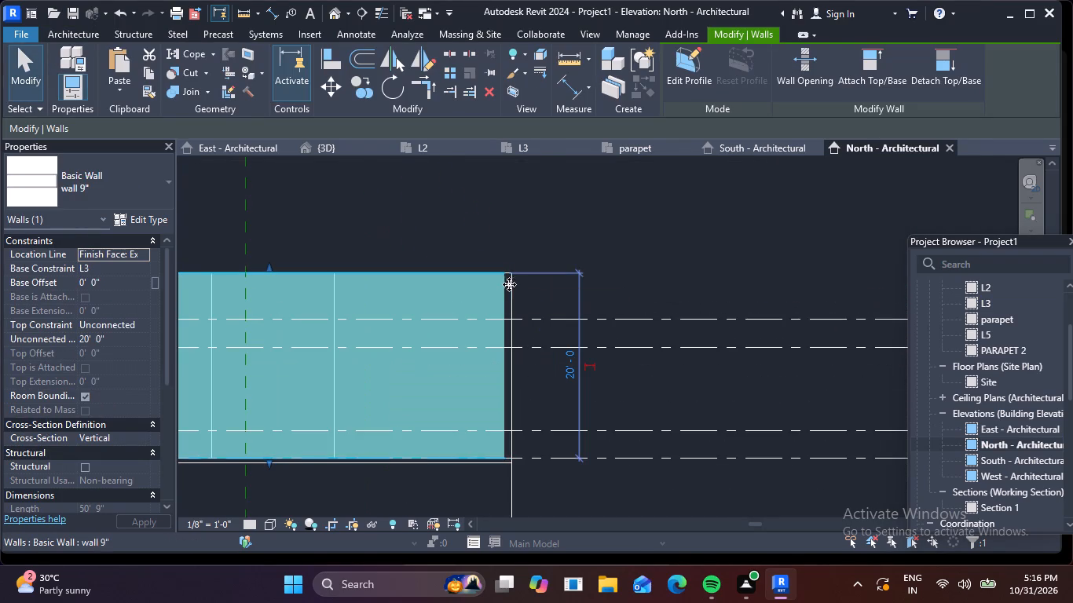
scroll(526, 289, "down", 4)
middle_click_drag(539, 292, 612, 290)
scroll(490, 272, "up", 2)
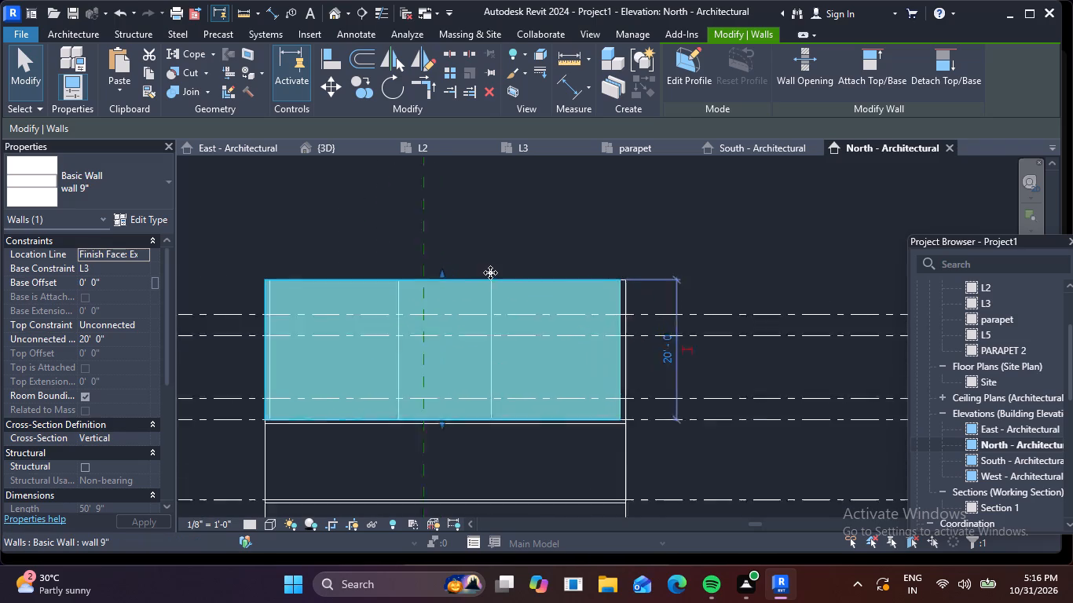
scroll(490, 272, "up", 1)
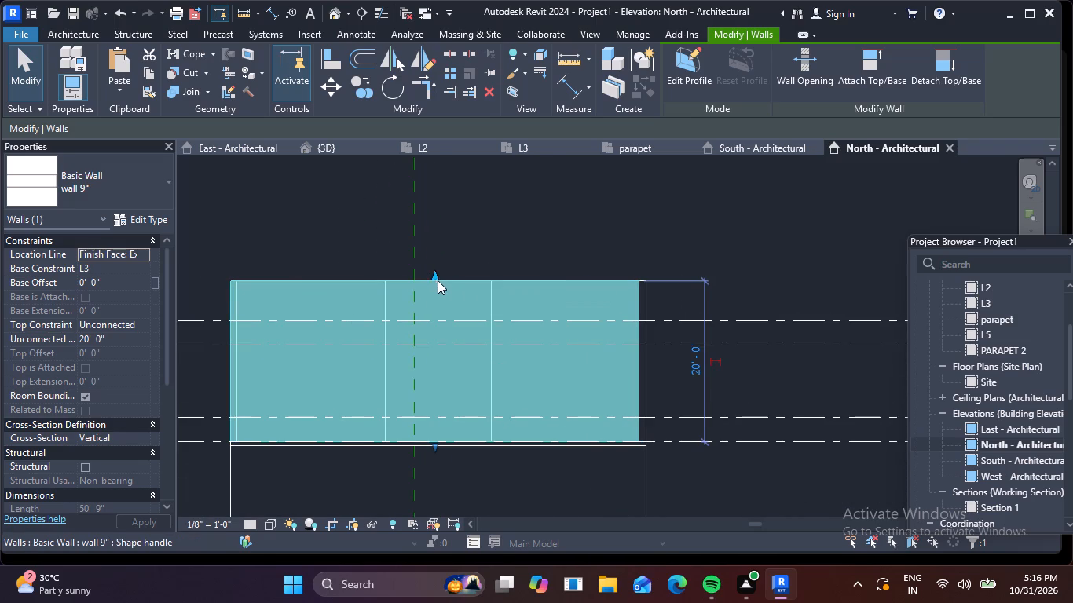
left_click_drag(436, 276, 440, 357)
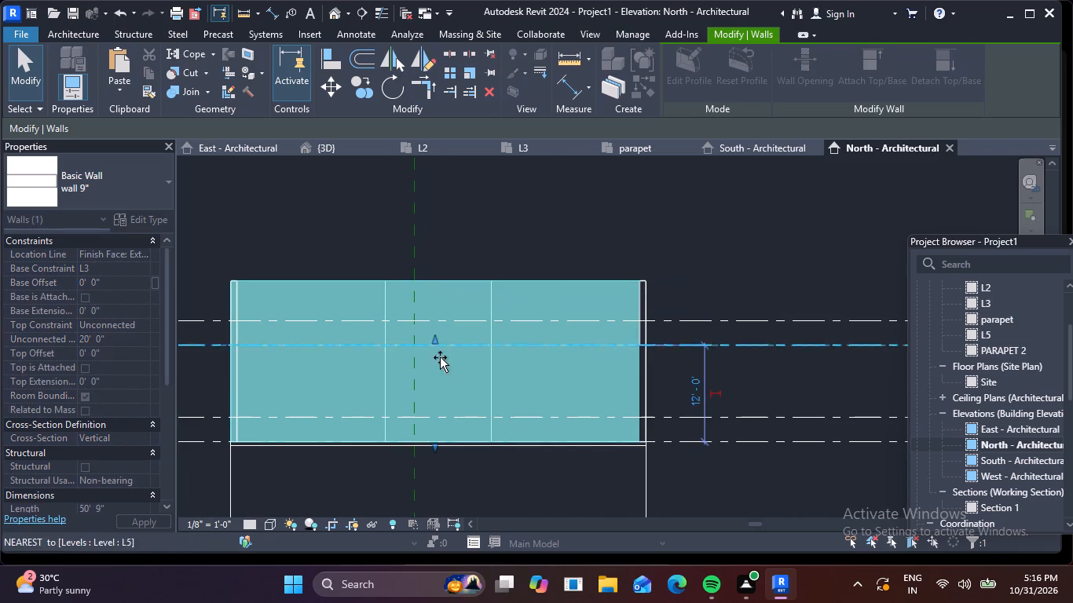
left_click_drag(440, 357, 440, 422)
scroll(502, 392, "down", 3)
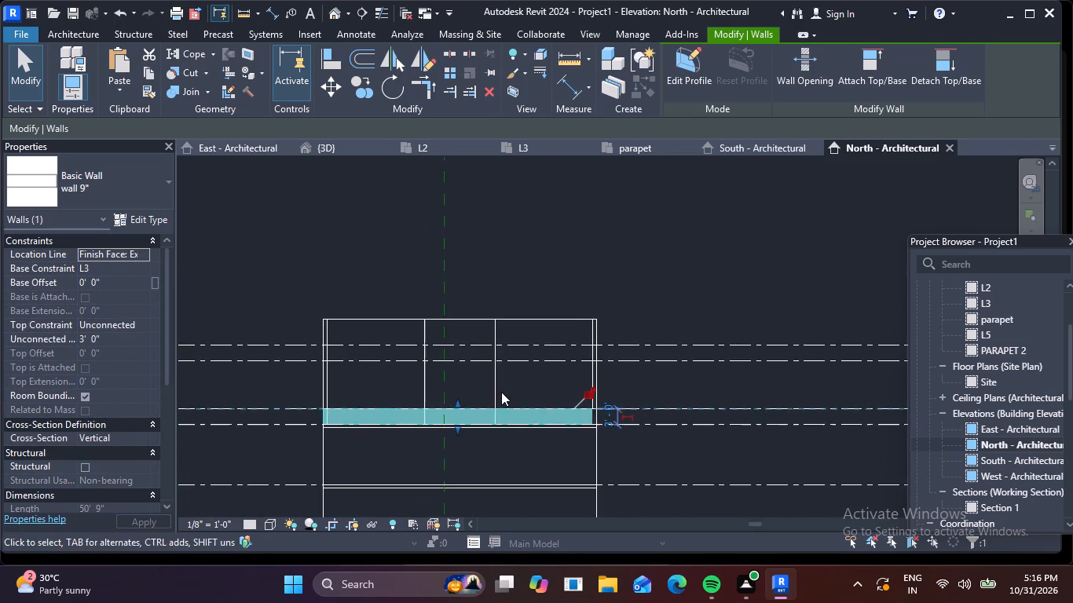
middle_click_drag(501, 392, 478, 335)
scroll(491, 320, "up", 5)
middle_click_drag(533, 327, 518, 250)
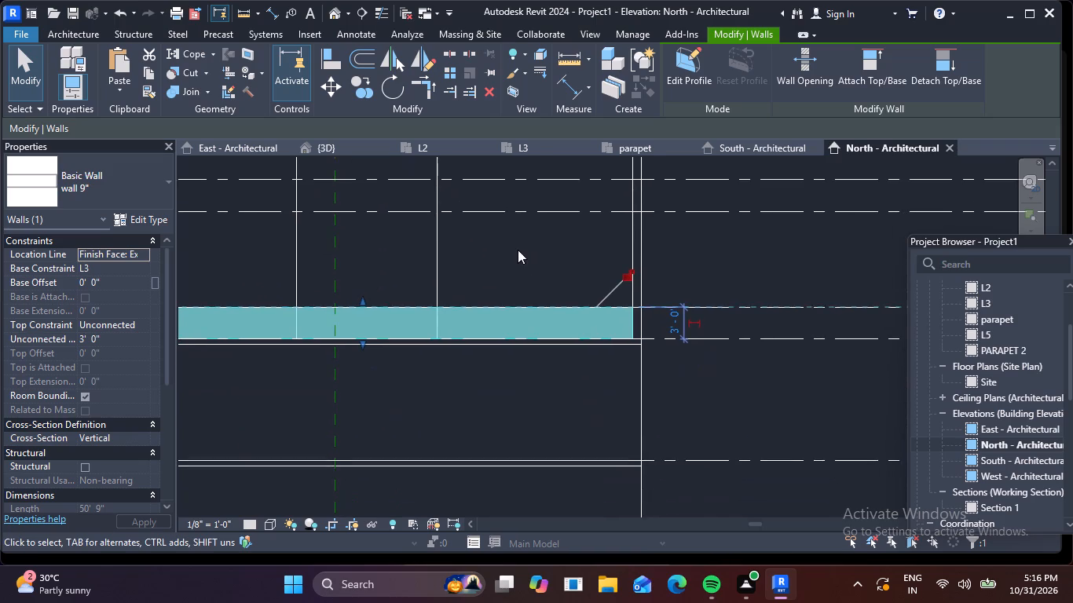
scroll(542, 300, "up", 4)
scroll(549, 294, "down", 8)
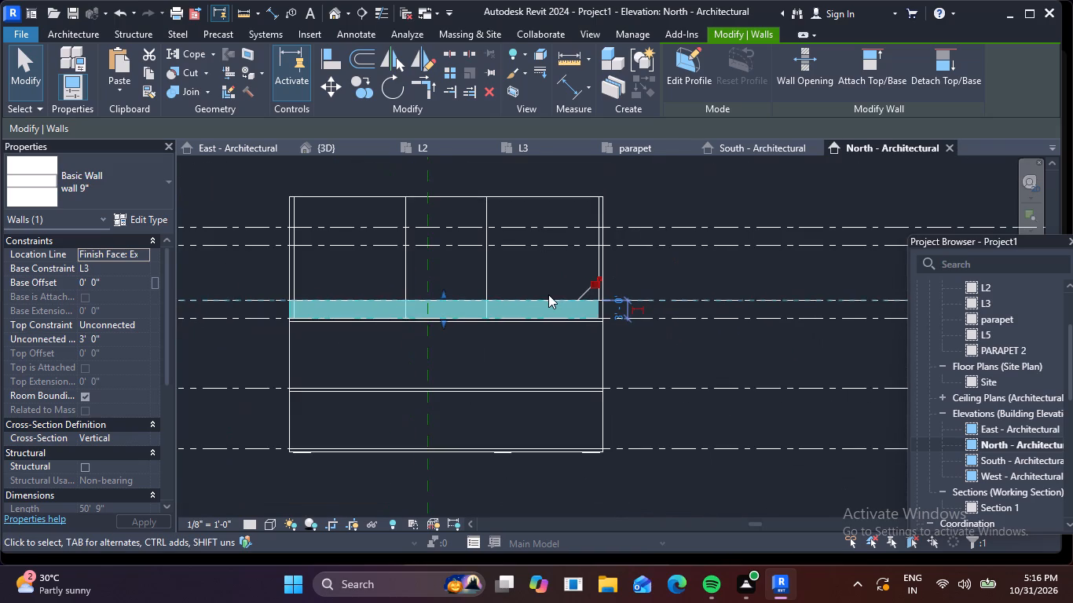
scroll(449, 283, "up", 4)
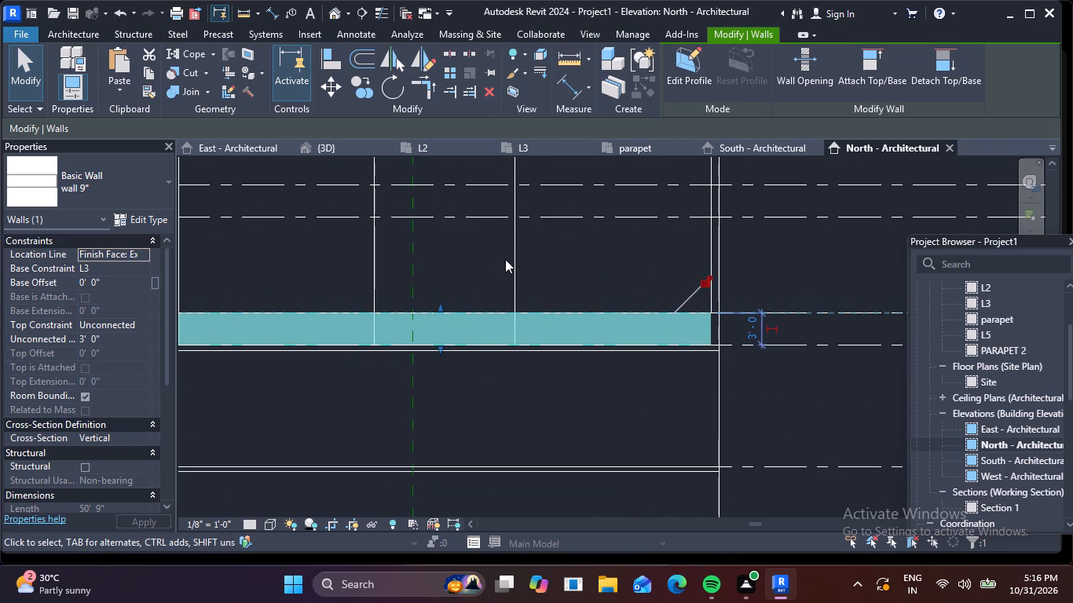
key("Escape")
scroll(523, 263, "down", 3)
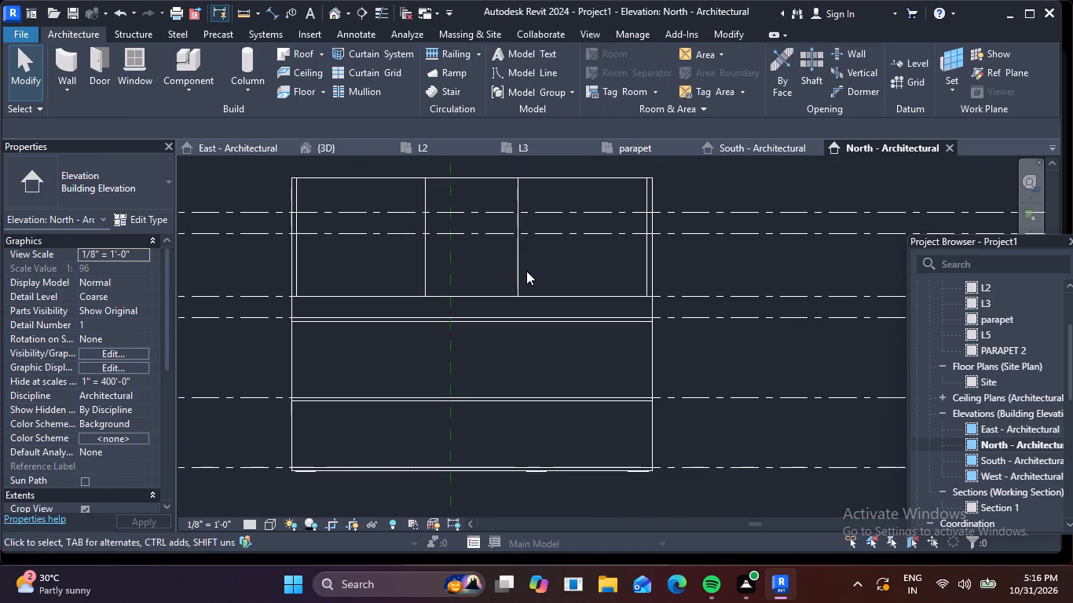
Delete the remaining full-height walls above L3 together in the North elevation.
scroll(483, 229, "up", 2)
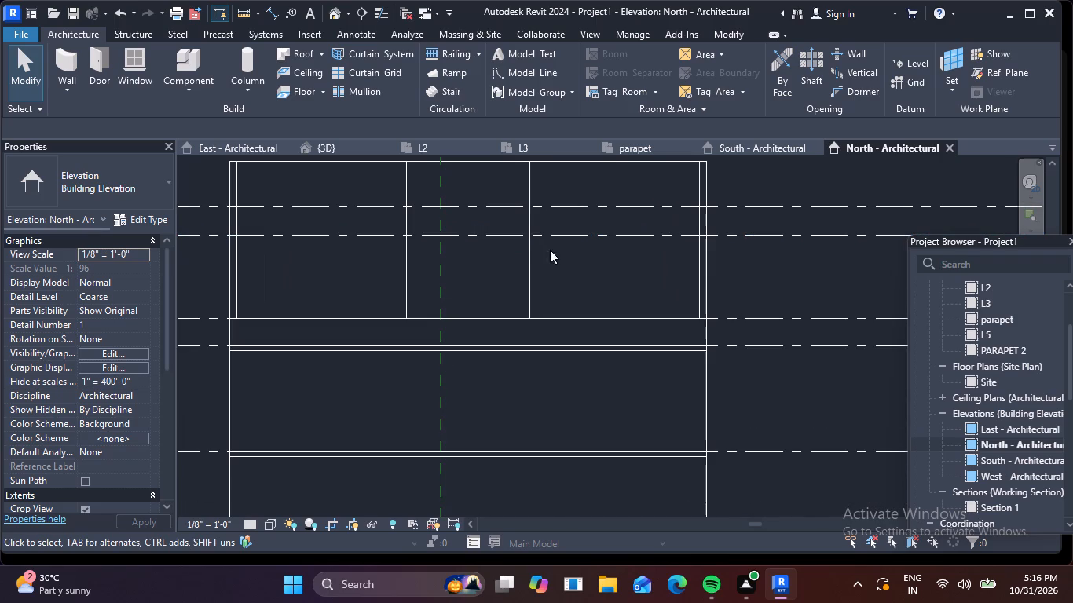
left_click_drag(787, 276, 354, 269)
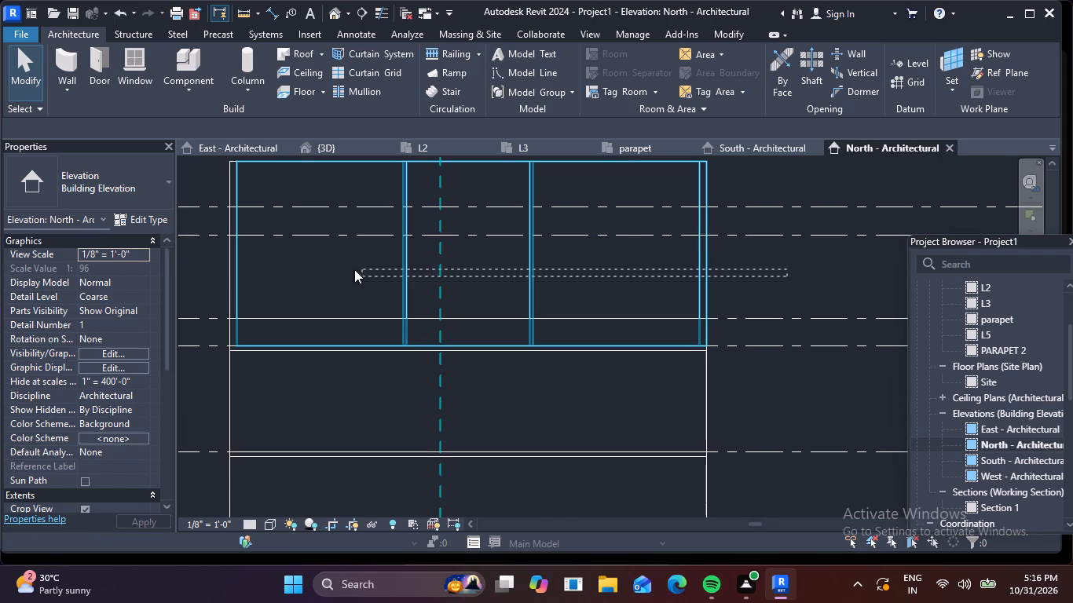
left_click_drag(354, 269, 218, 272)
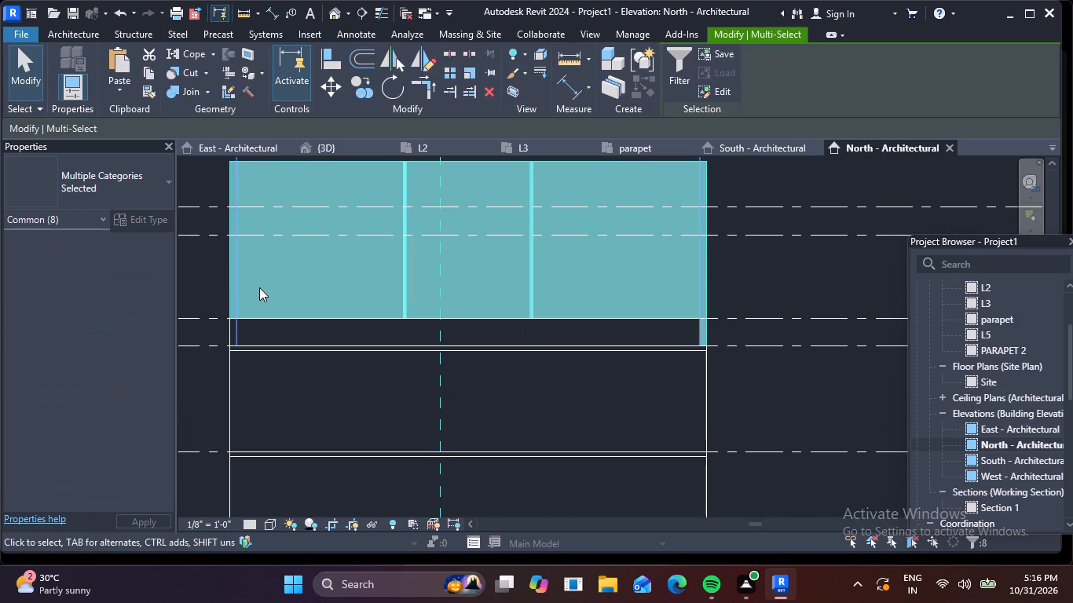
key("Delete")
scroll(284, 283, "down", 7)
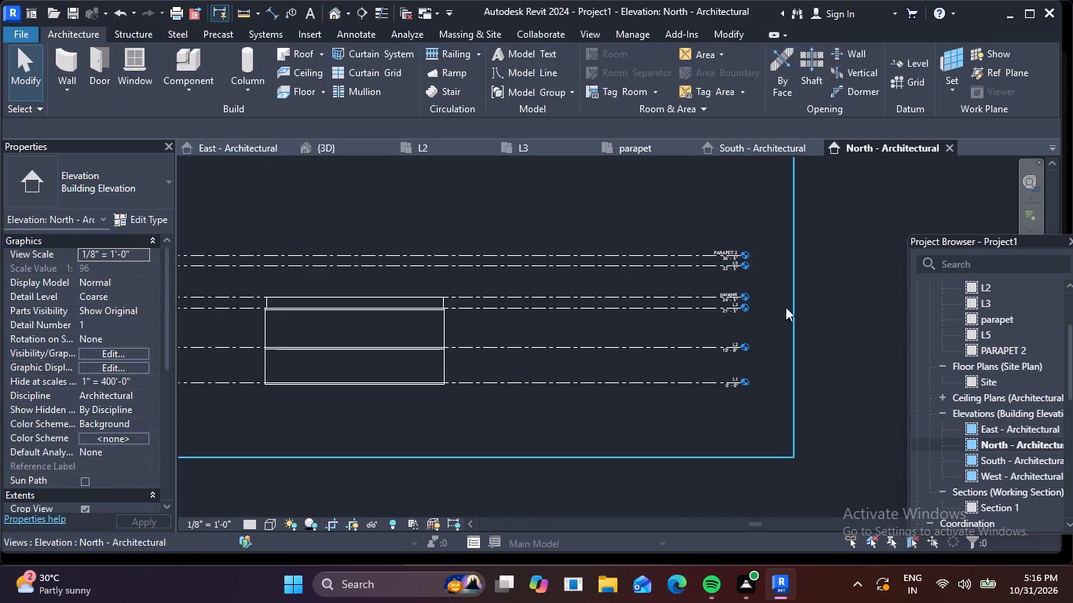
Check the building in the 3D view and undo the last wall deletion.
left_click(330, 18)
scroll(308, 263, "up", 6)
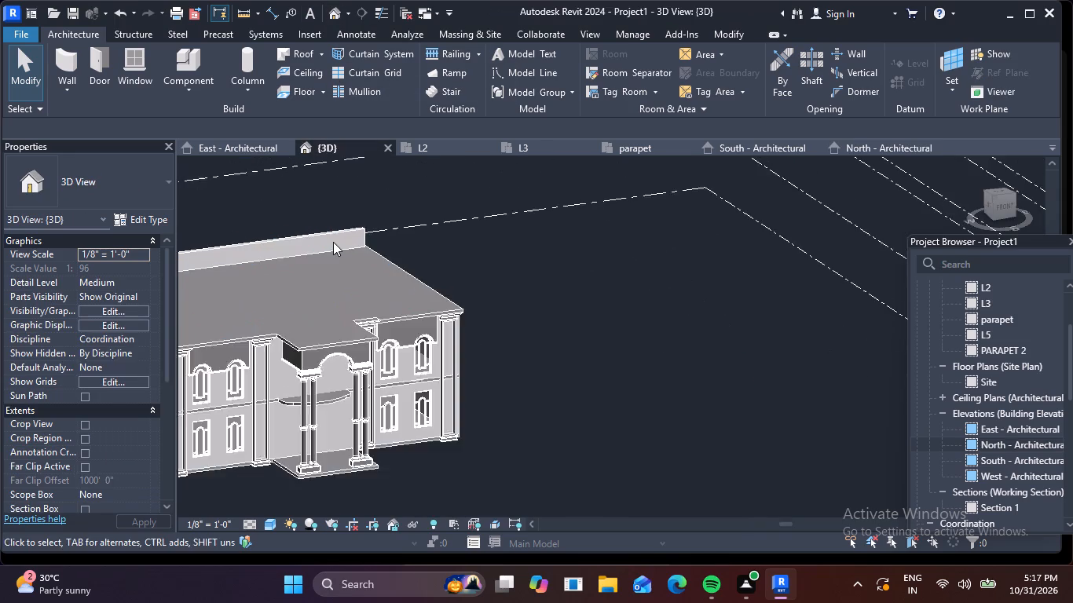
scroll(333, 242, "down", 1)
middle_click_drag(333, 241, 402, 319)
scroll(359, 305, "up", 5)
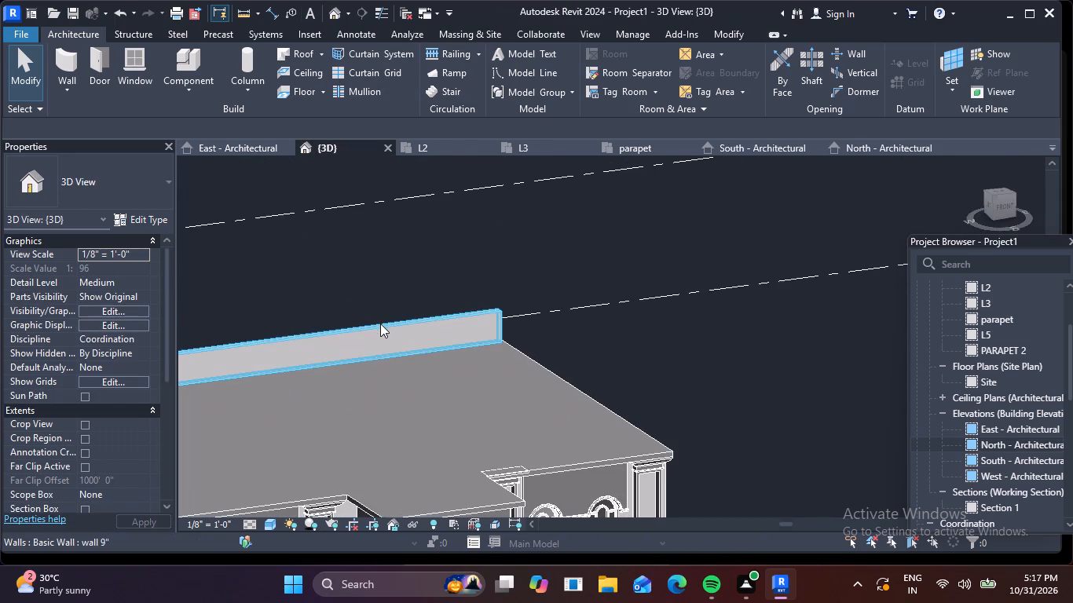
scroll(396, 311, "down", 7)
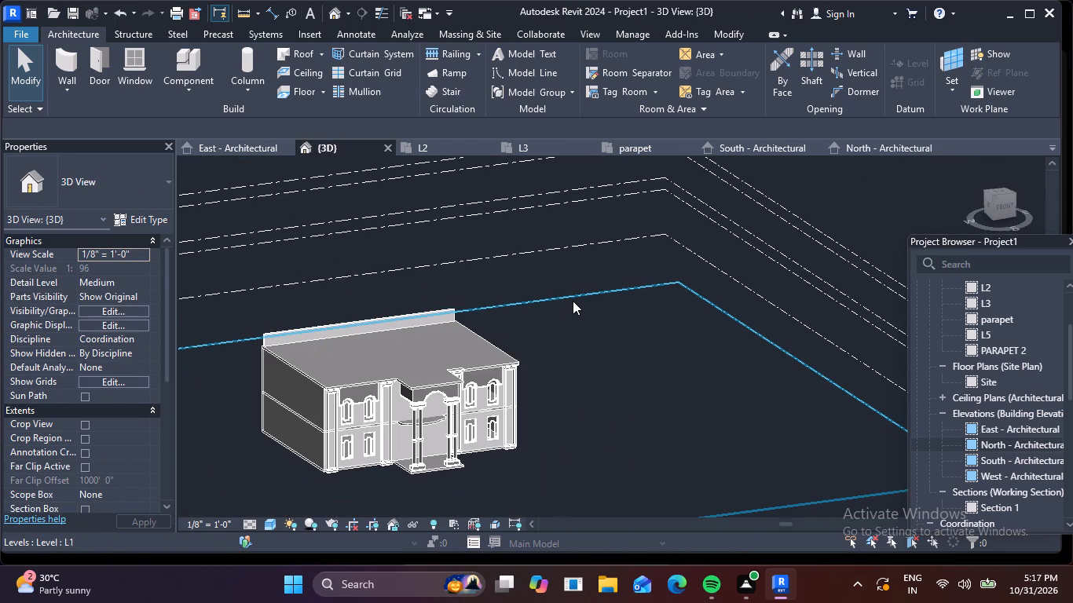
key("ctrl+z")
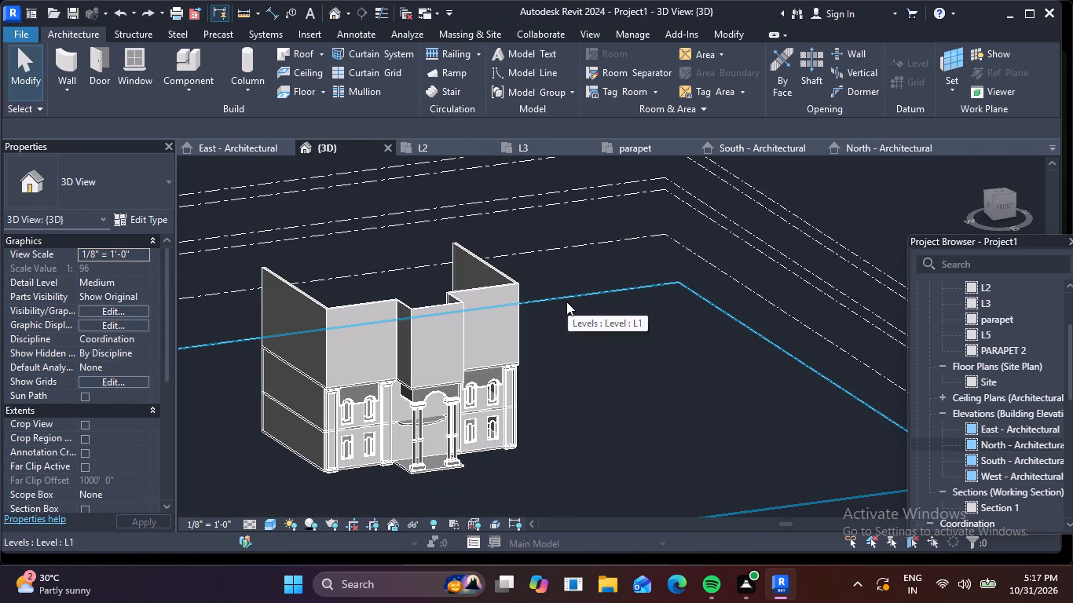
In the East elevation, lower the top of the east 9" wall on L3 to the parapet level, 3'-0" high.
left_click(966, 443)
double_click(972, 419)
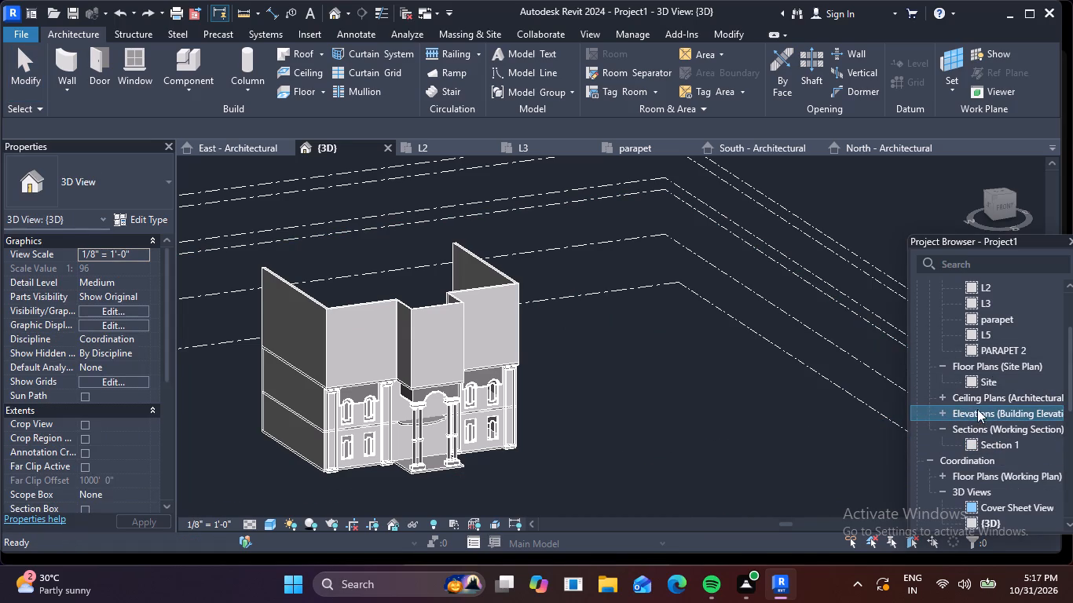
left_click(940, 409)
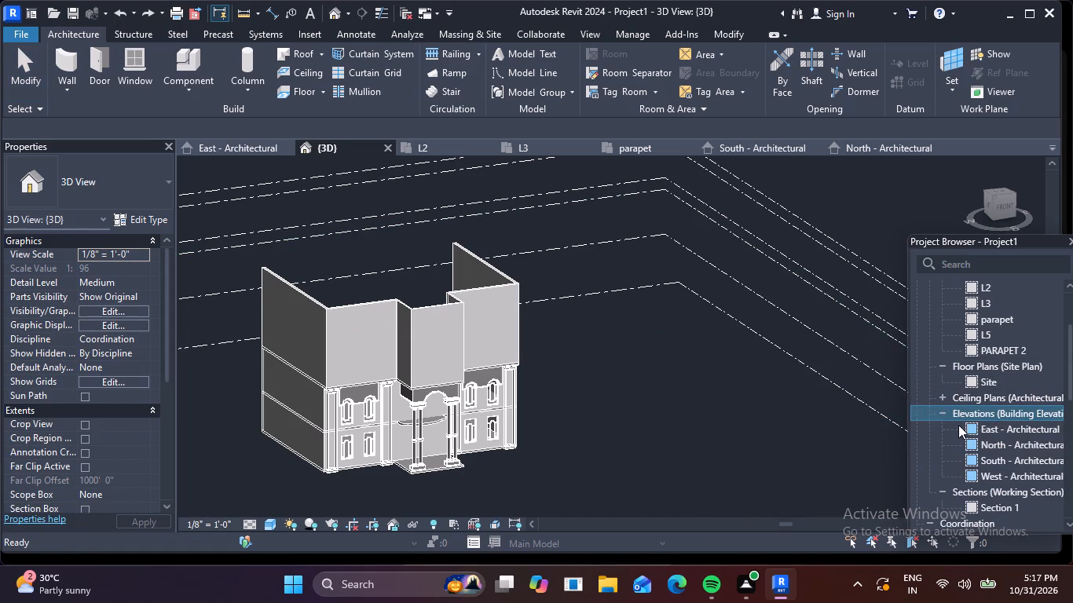
double_click(973, 425)
scroll(469, 261, "up", 4)
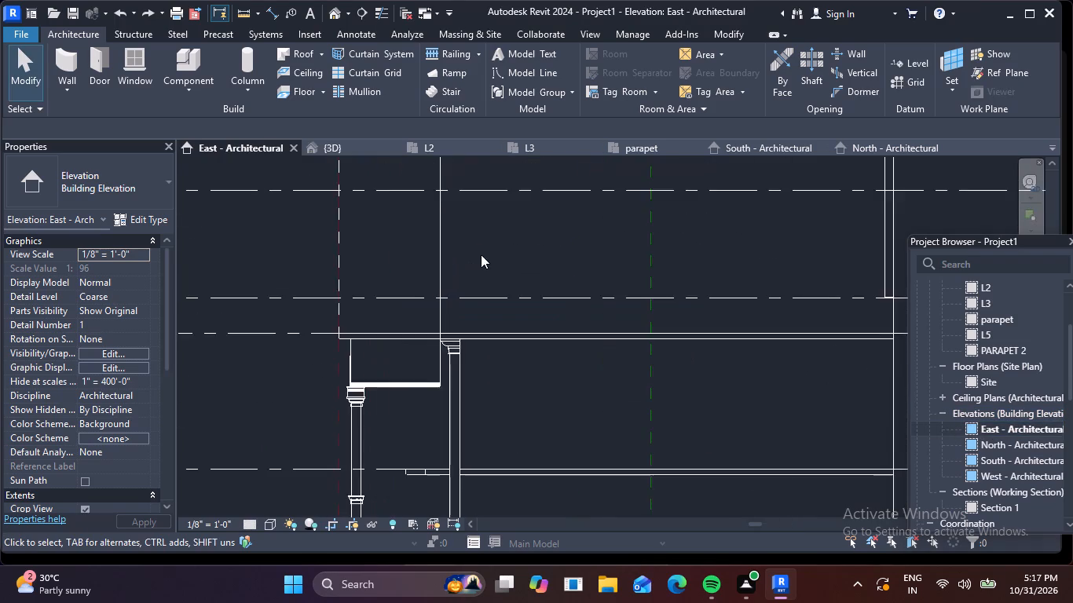
scroll(489, 258, "down", 2)
middle_click_drag(491, 279, 470, 349)
left_click(606, 205)
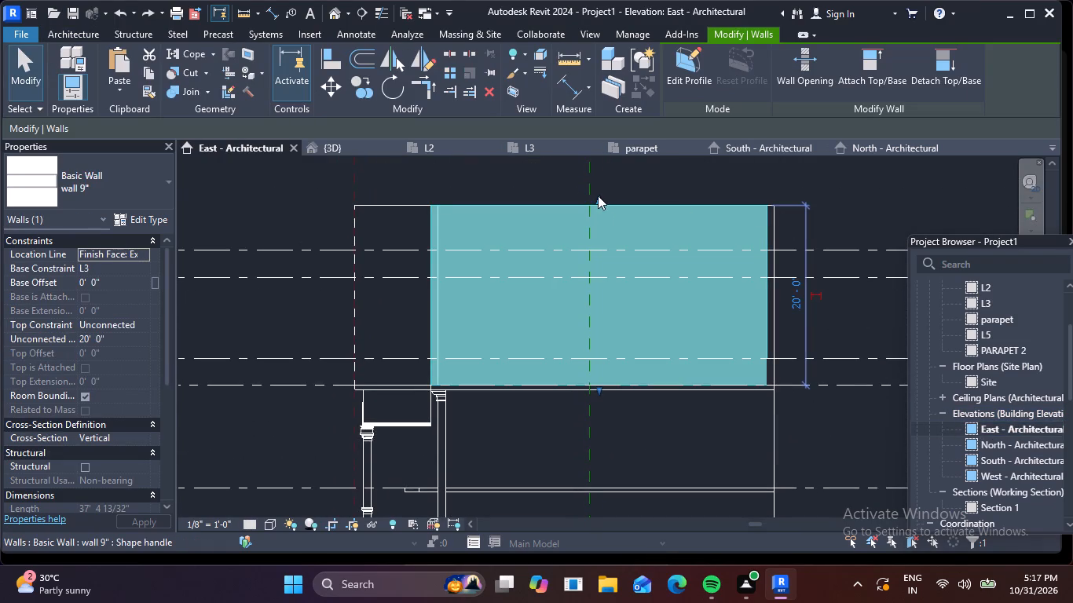
left_click_drag(598, 196, 602, 361)
scroll(683, 255, "down", 3)
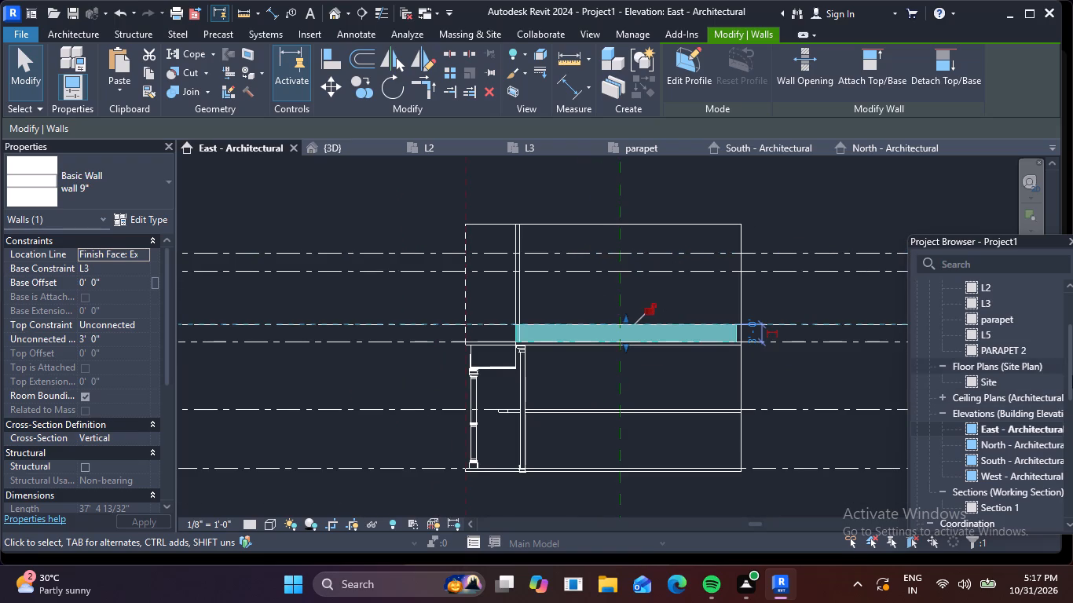
In the North elevation, lower the top of the projection's south 4.5" wall on L3 to the parapet level, 3'-0" high.
double_click(969, 446)
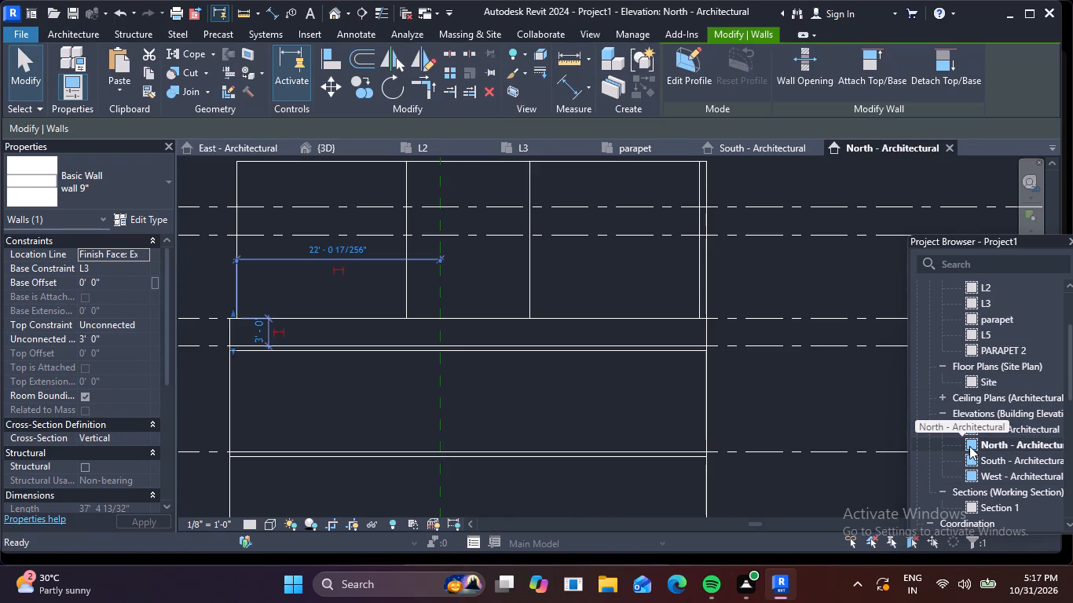
scroll(623, 365, "down", 2)
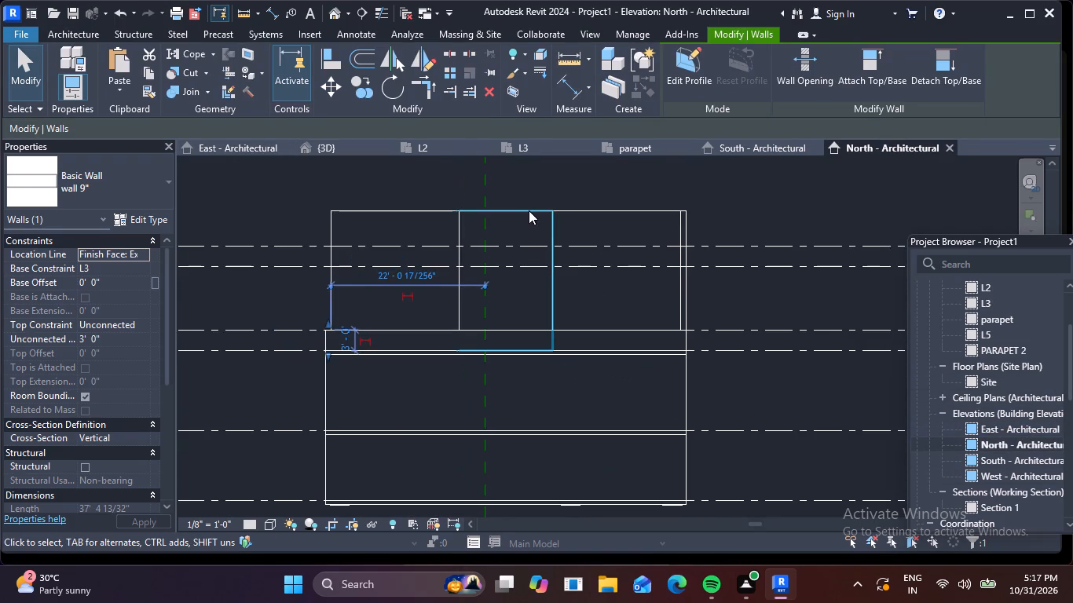
left_click(528, 209)
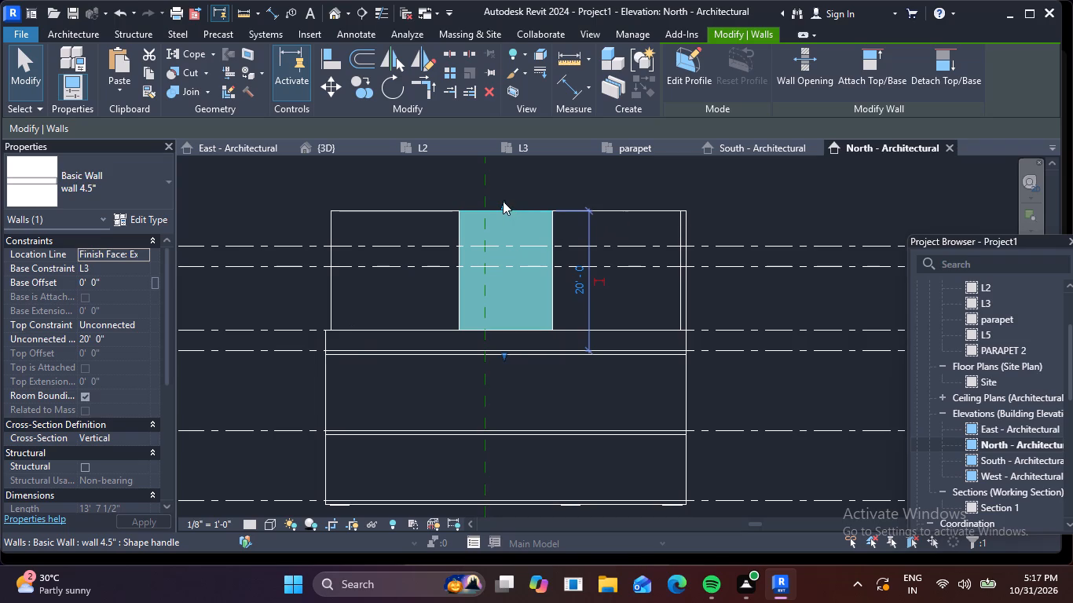
left_click_drag(503, 201, 506, 334)
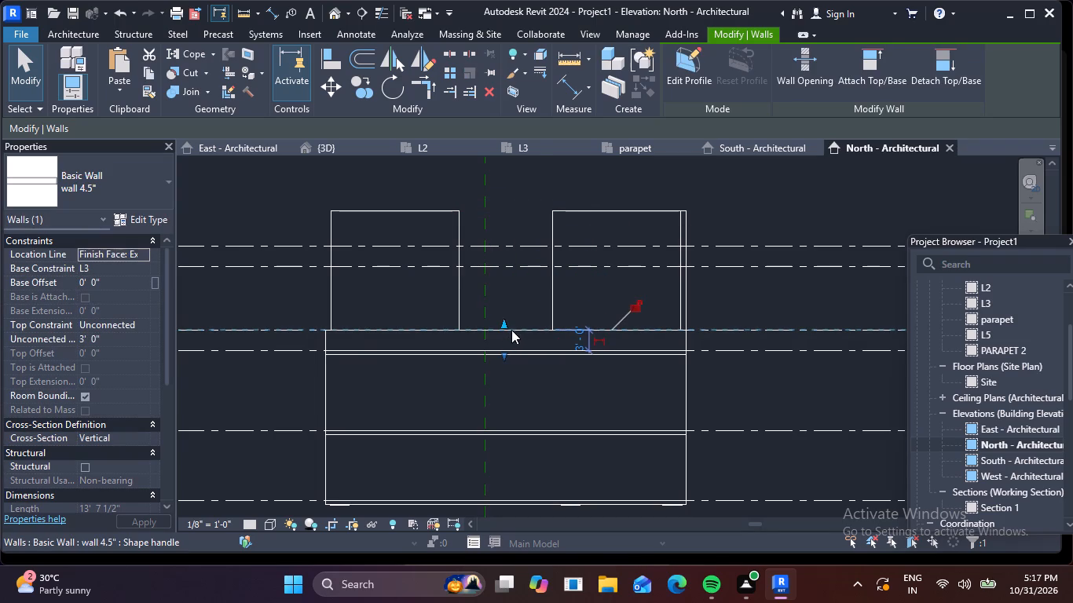
In the South elevation, lower the top of the 9" south wall east of the projection to the parapet level, 3'-0" high.
double_click(976, 456)
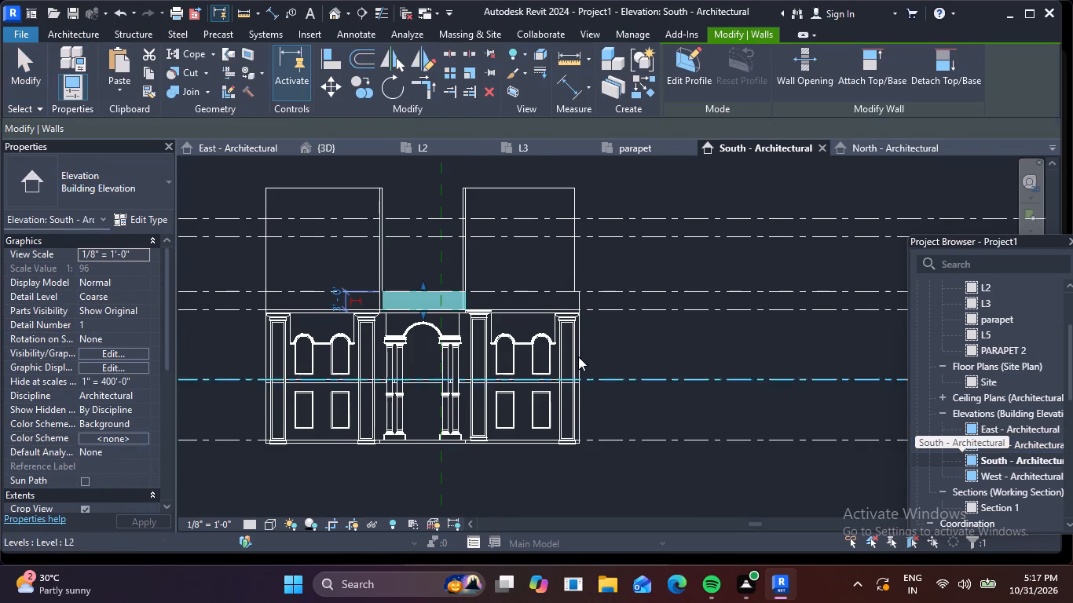
left_click(516, 182)
left_click_drag(518, 181, 506, 280)
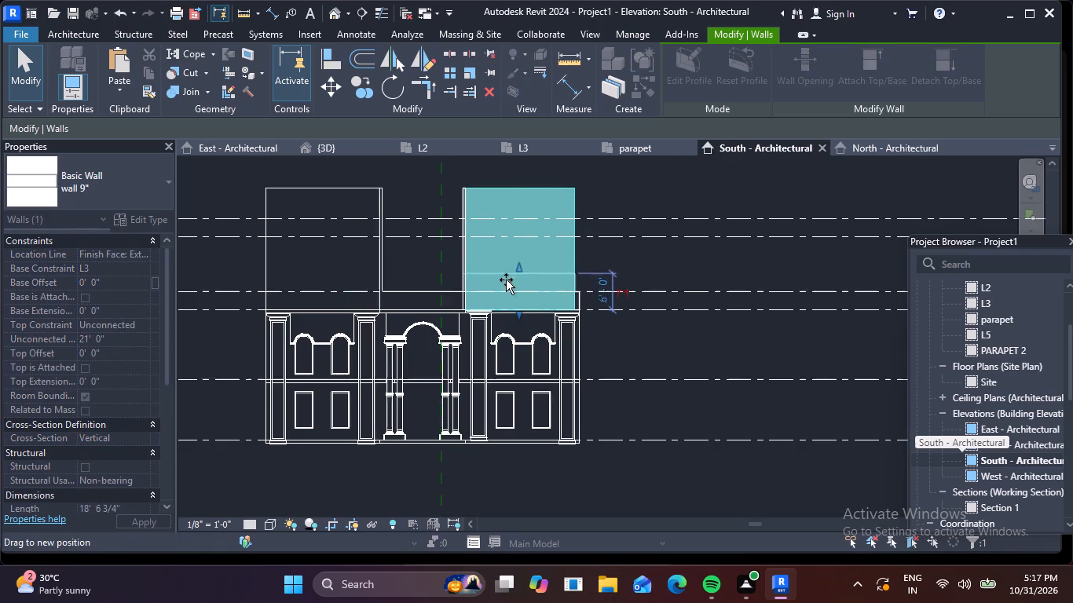
left_click_drag(506, 280, 509, 292)
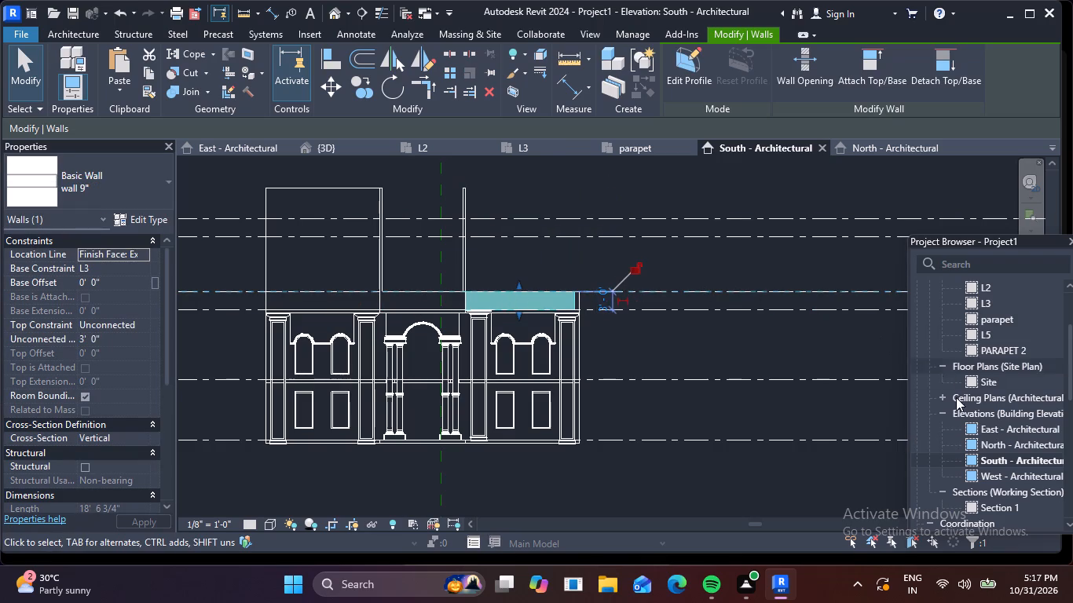
In the West elevation, lower the top of the west 9" wall on L3 to the parapet level, 3'-0" high.
double_click(977, 479)
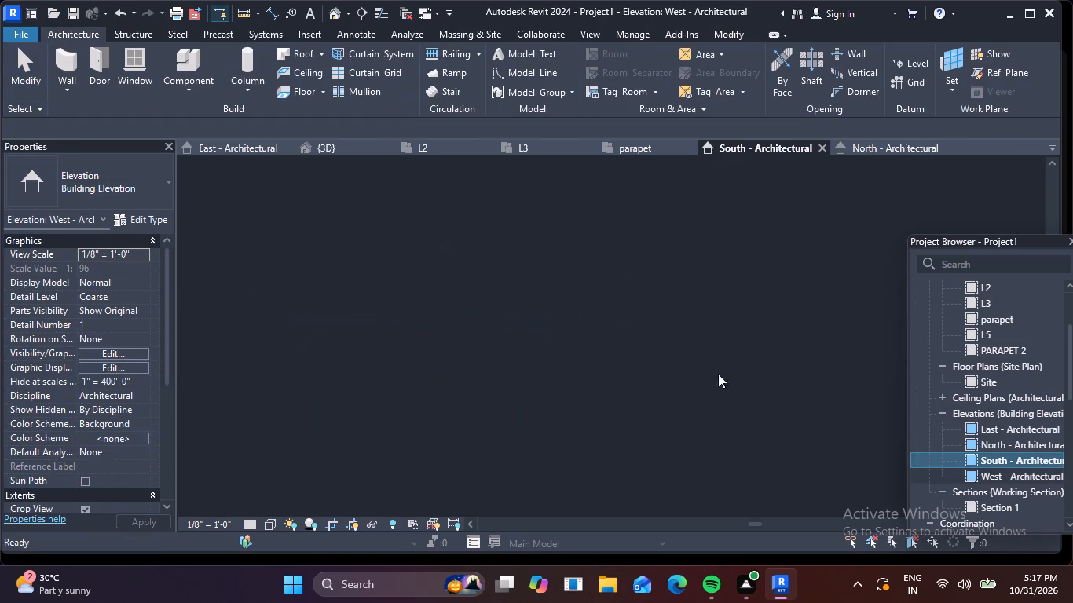
scroll(654, 354, "up", 6)
scroll(657, 348, "down", 2)
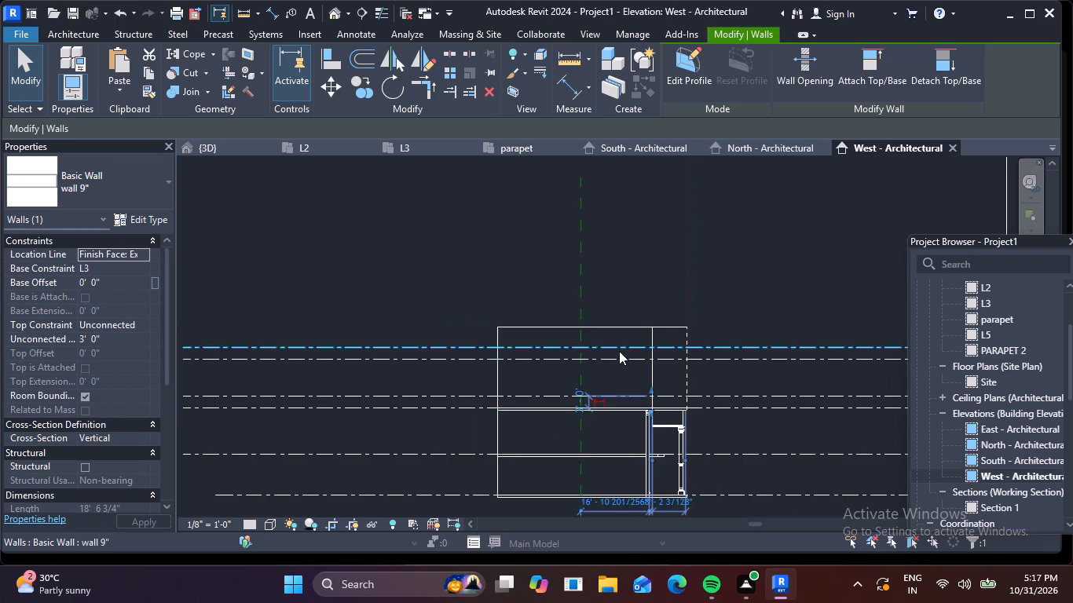
middle_click_drag(618, 351, 595, 289)
scroll(575, 294, "up", 4)
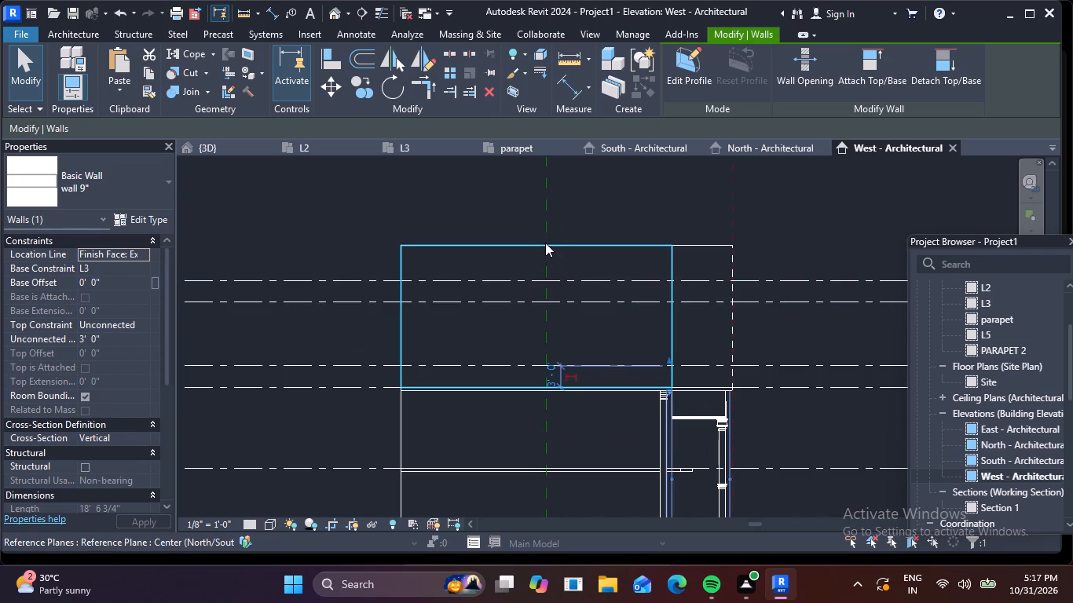
left_click(545, 241)
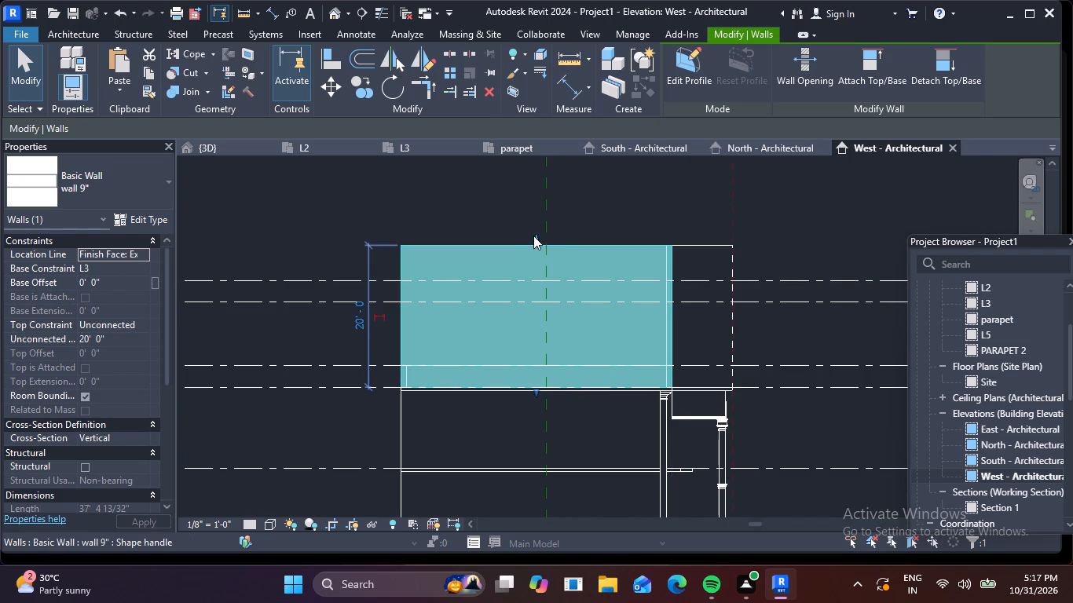
left_click_drag(533, 236, 540, 366)
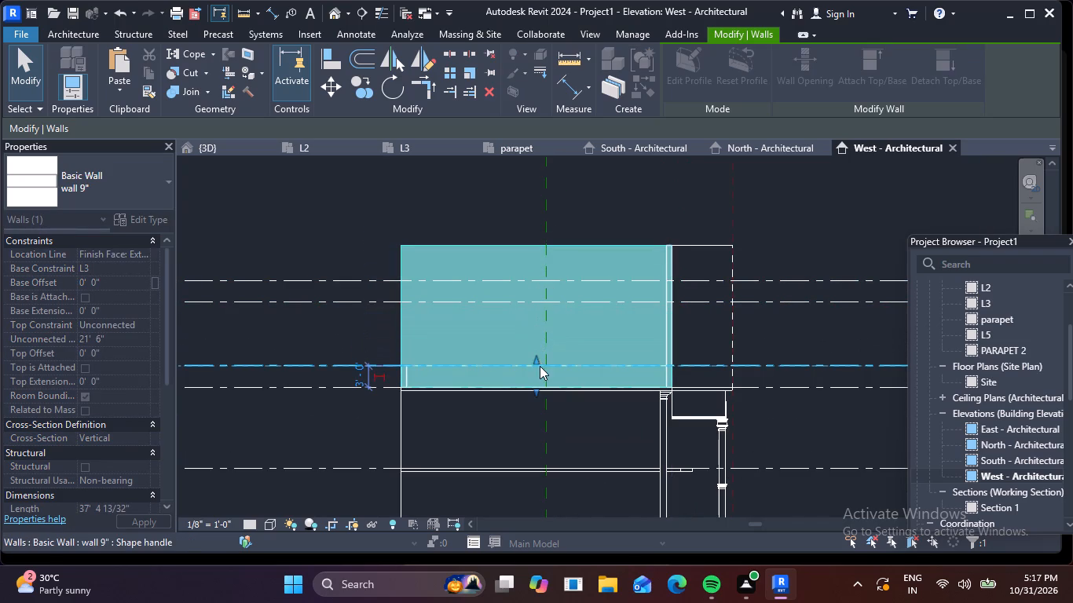
Lower the top of the 9" south wall west of the projection to the parapet level, 3'-0" high.
scroll(764, 329, "down", 3)
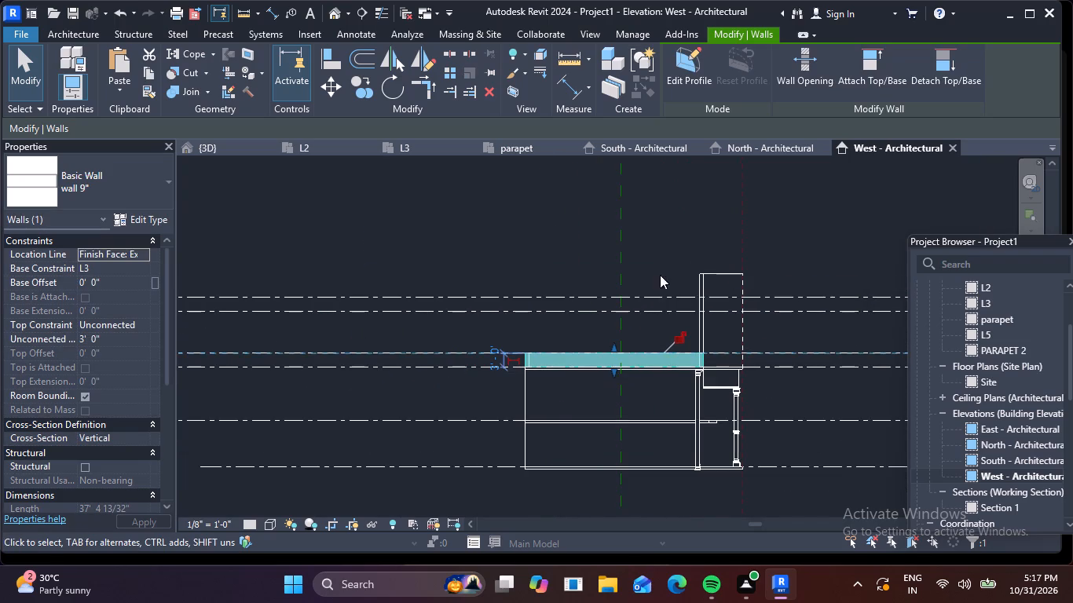
scroll(711, 259, "up", 5)
left_click(691, 304)
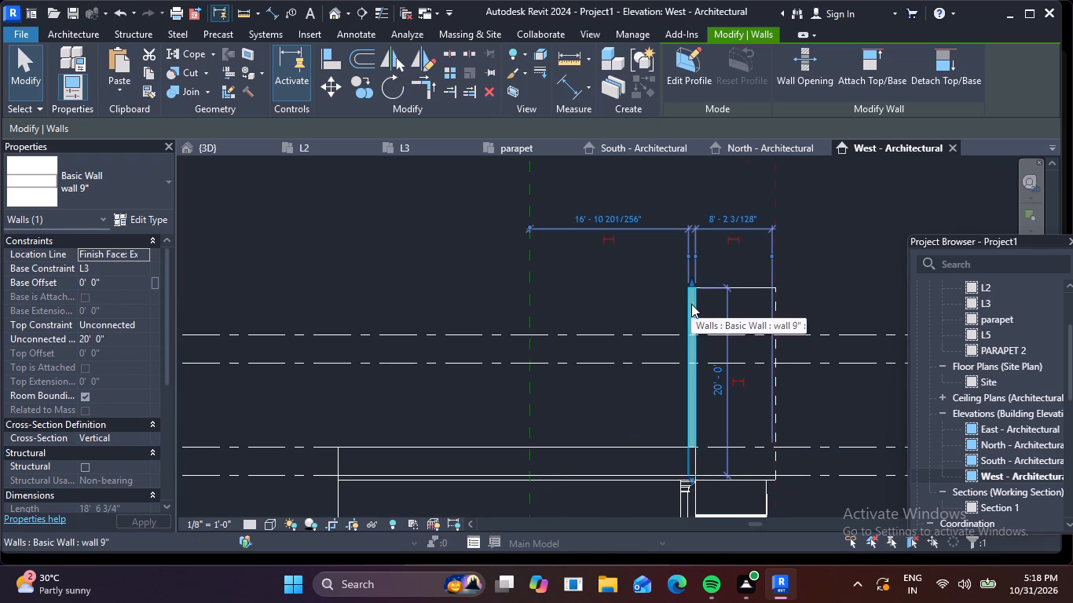
left_click_drag(692, 281, 689, 388)
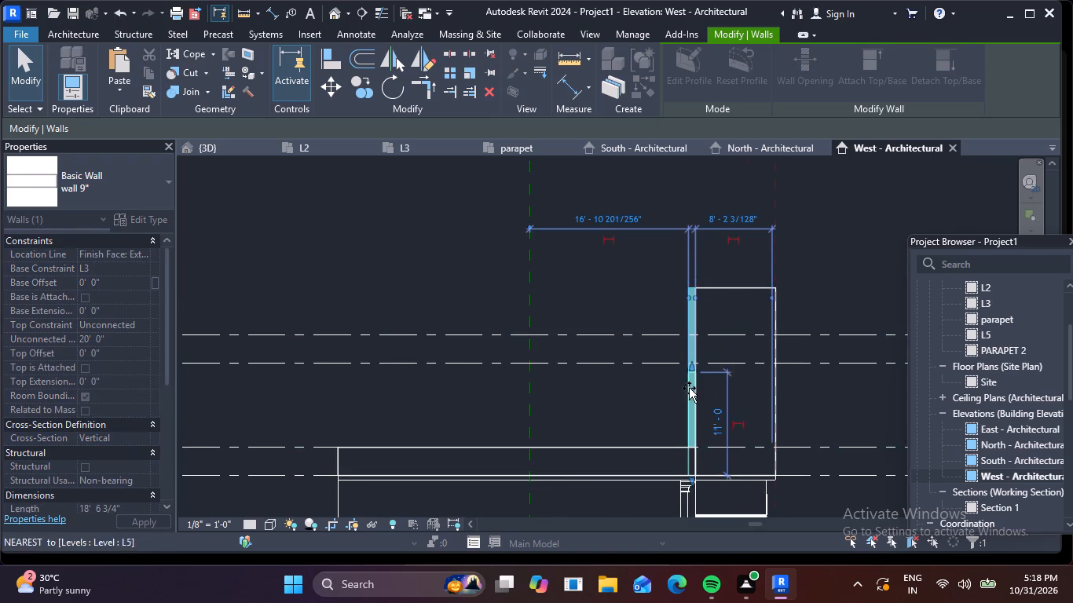
left_click_drag(689, 388, 690, 447)
scroll(723, 407, "down", 2)
Lower the top of the projection's west 4.5" side wall on L3 to the parapet level, 3'-0" high.
middle_click_drag(723, 407, 694, 401)
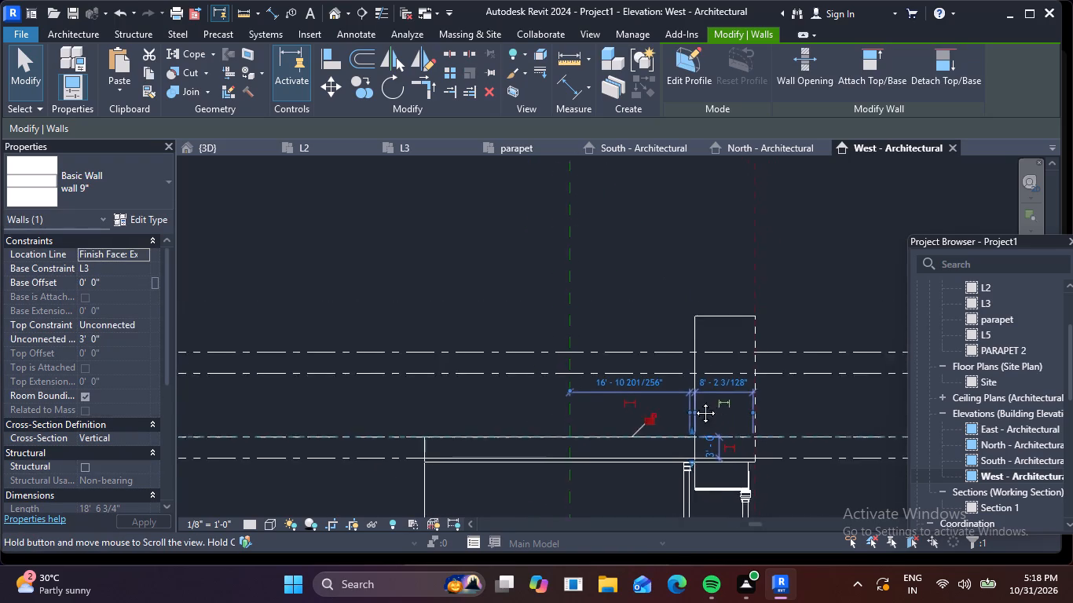
middle_click_drag(694, 401, 599, 369)
left_click(609, 280)
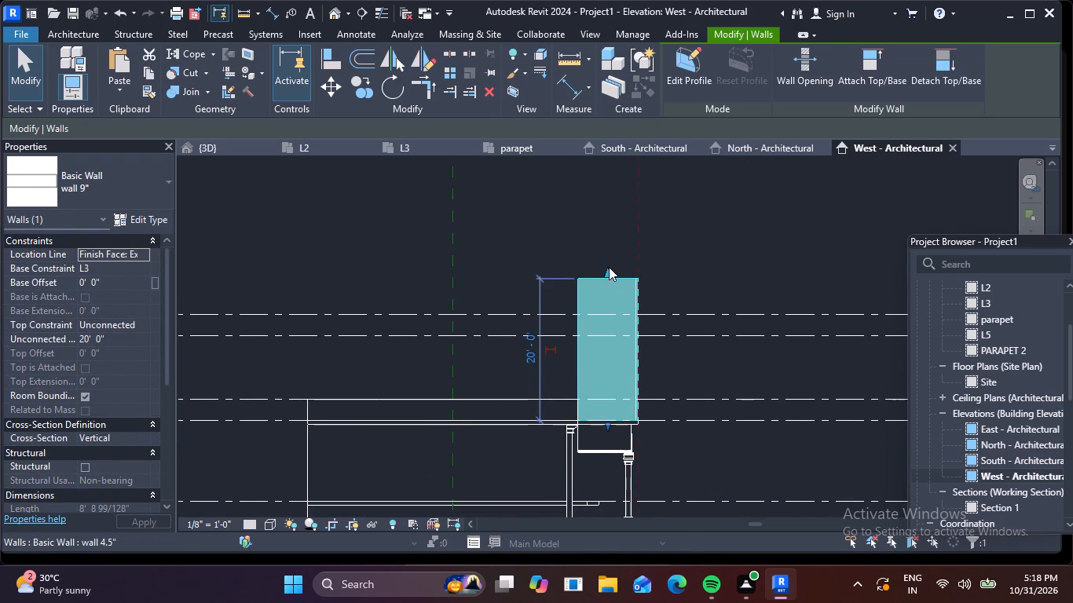
left_click_drag(609, 267, 613, 401)
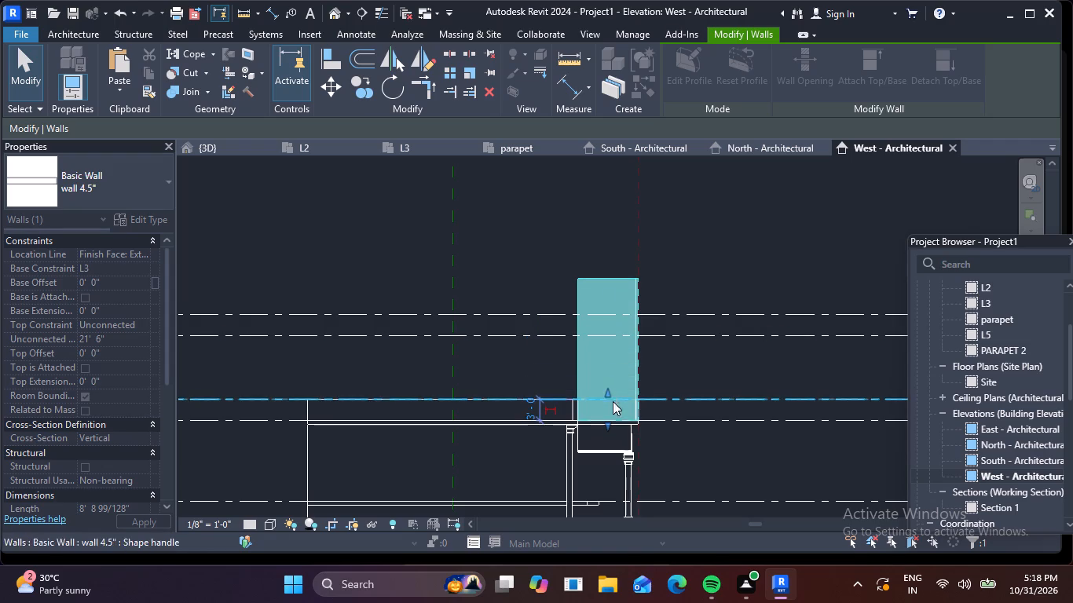
Lower the top of the projection's east 4.5" side wall on L3 to the parapet level, 3'-0" high.
left_click(551, 350)
scroll(633, 310, "up", 4)
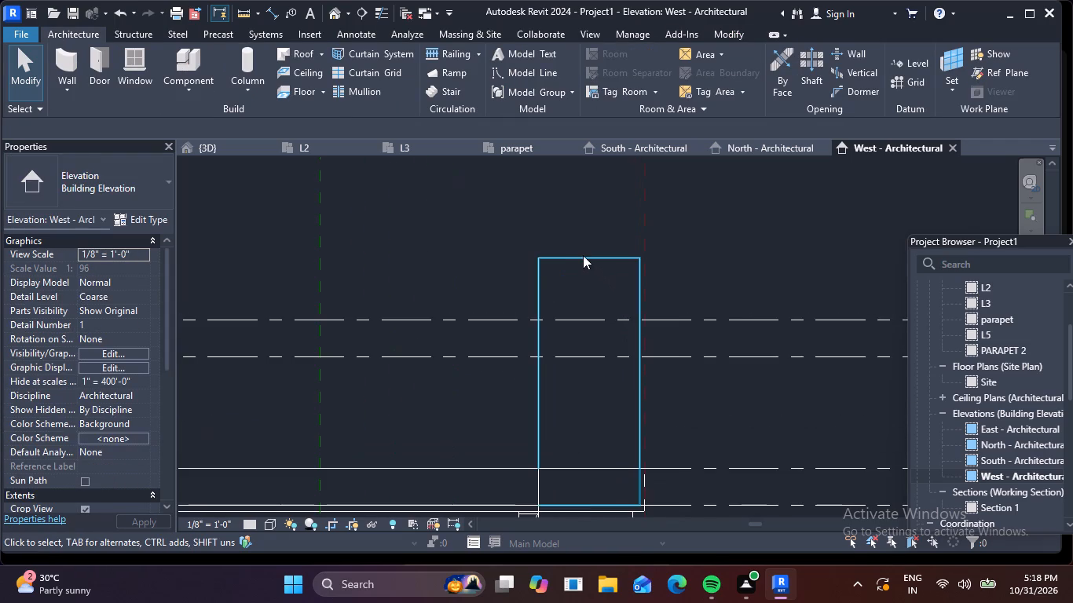
left_click(583, 255)
left_click_drag(587, 250, 561, 477)
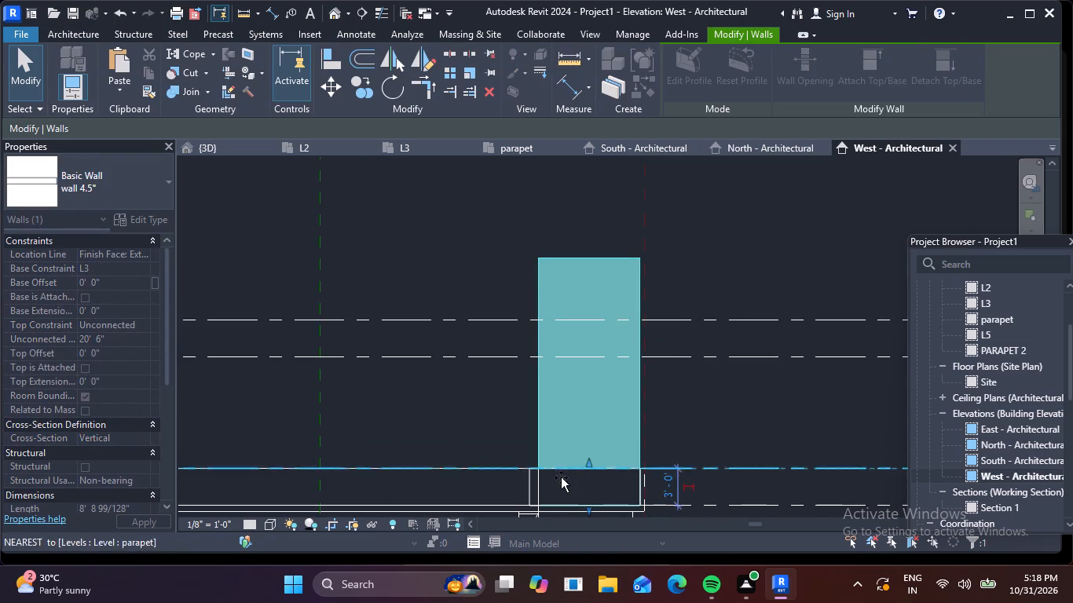
left_click_drag(561, 477, 563, 481)
scroll(585, 475, "up", 3)
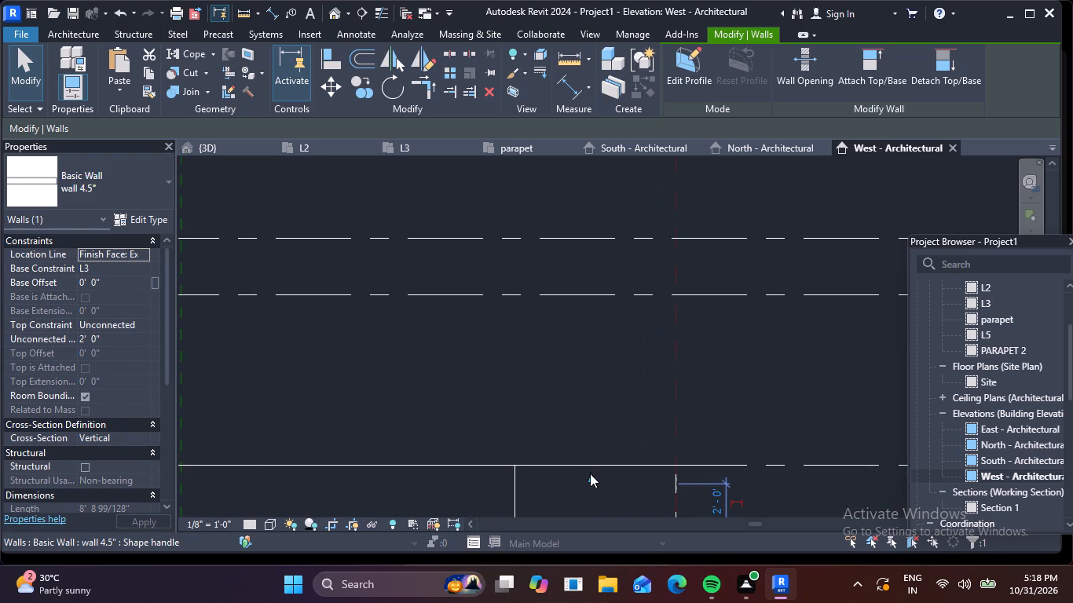
left_click(590, 477)
scroll(571, 424, "down", 2)
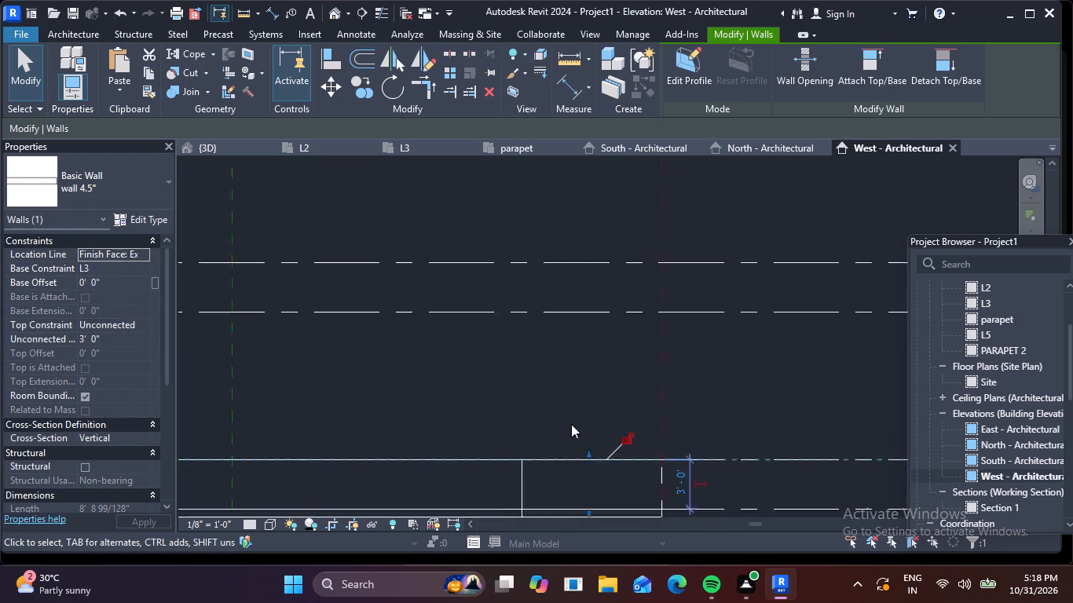
scroll(571, 424, "down", 5)
middle_click_drag(544, 392, 637, 382)
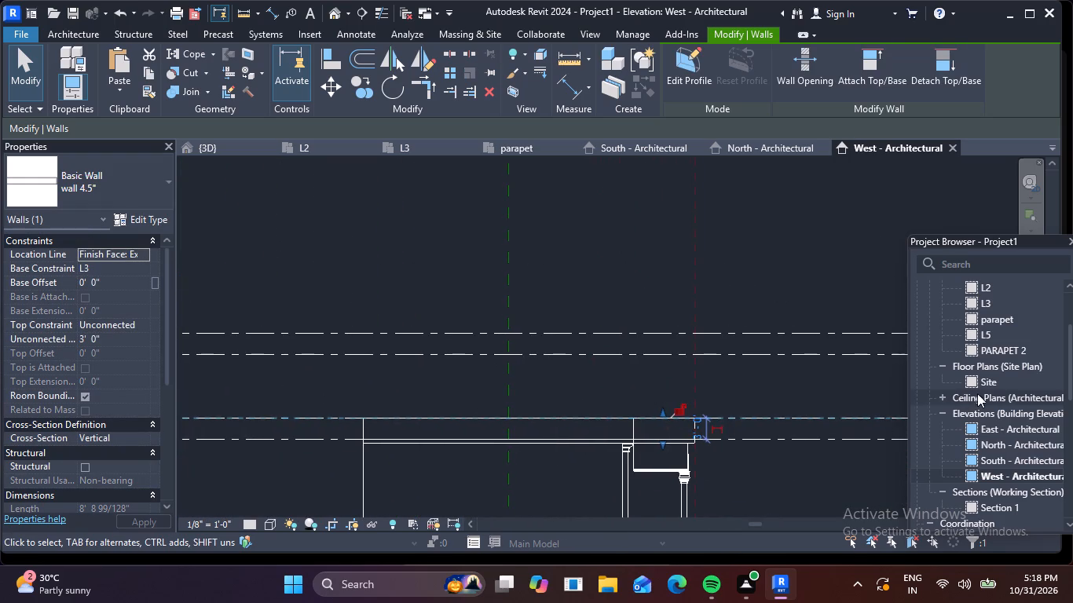
Check the parapet wall tops against the parapet level in the South, North and East elevations.
double_click(968, 459)
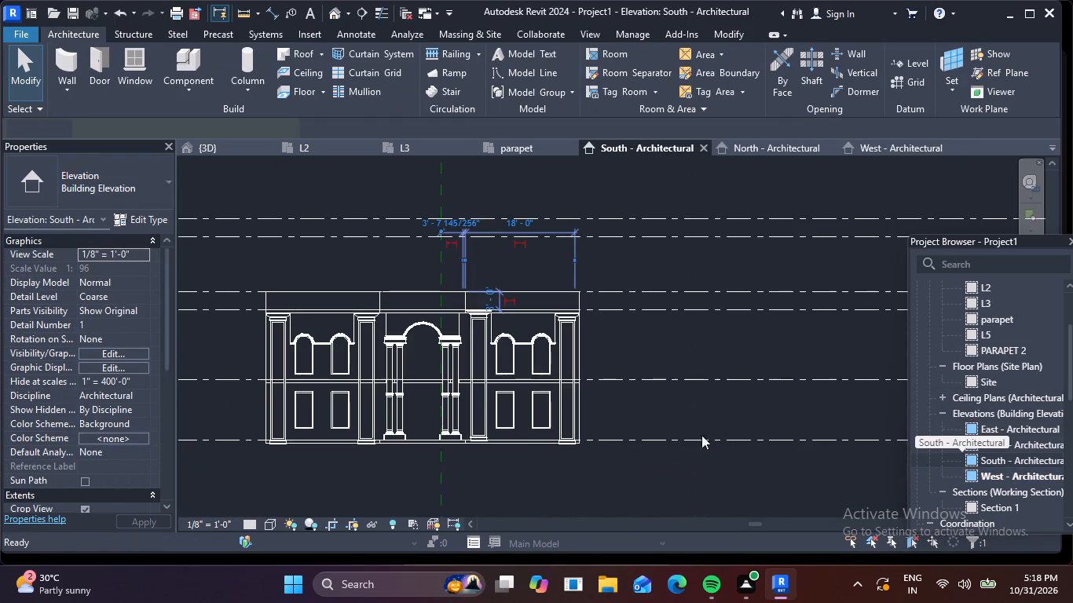
middle_click_drag(570, 333, 643, 407)
scroll(595, 290, "up", 5)
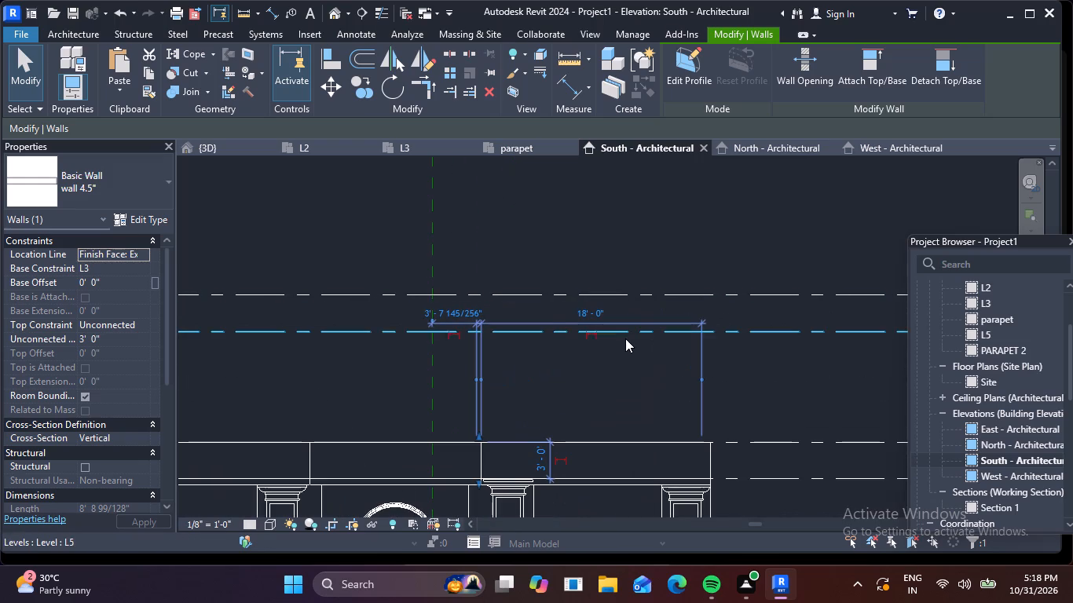
key("Escape")
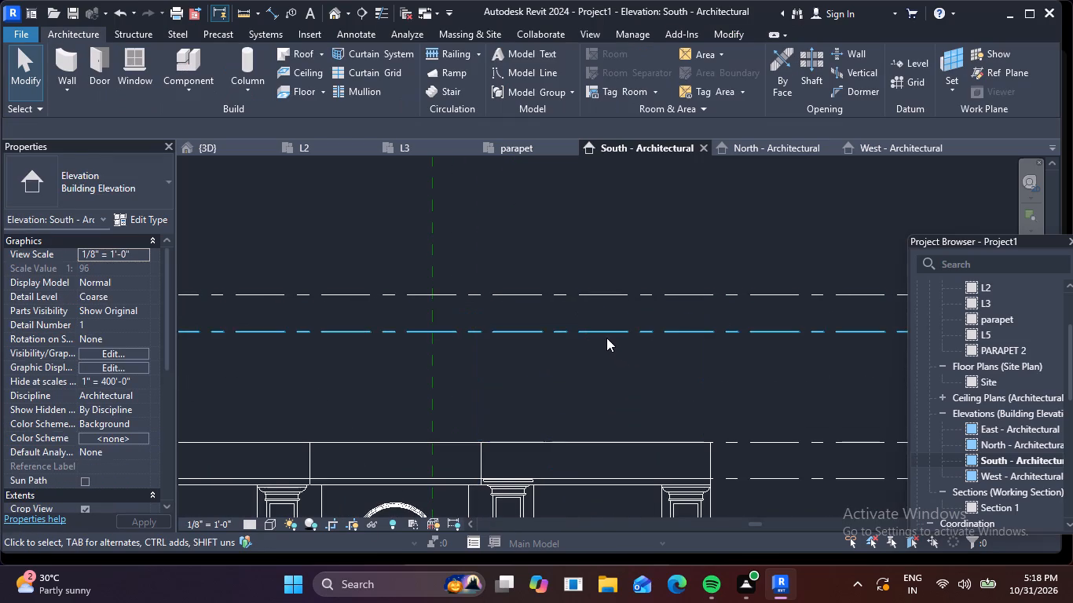
scroll(602, 346, "down", 2)
middle_click_drag(619, 366, 727, 356)
scroll(740, 354, "down", 1)
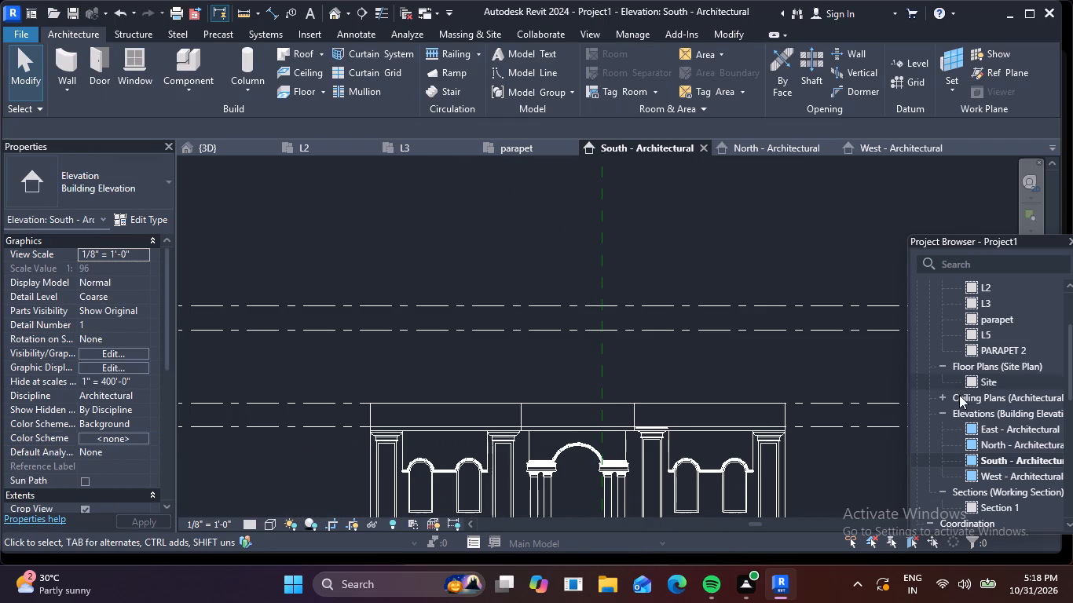
double_click(972, 442)
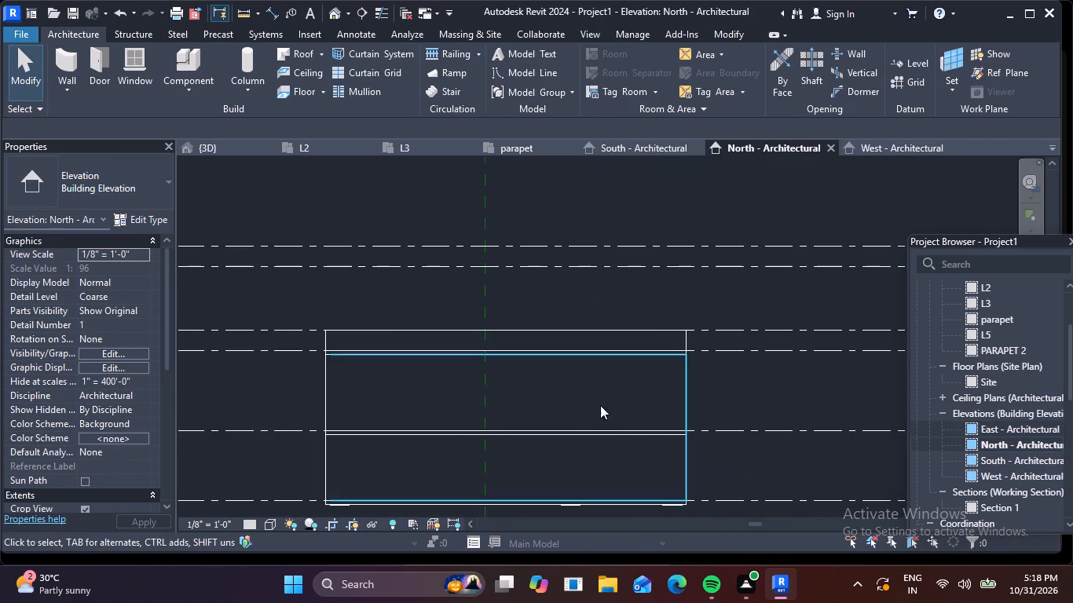
scroll(538, 384, "down", 1)
double_click(972, 423)
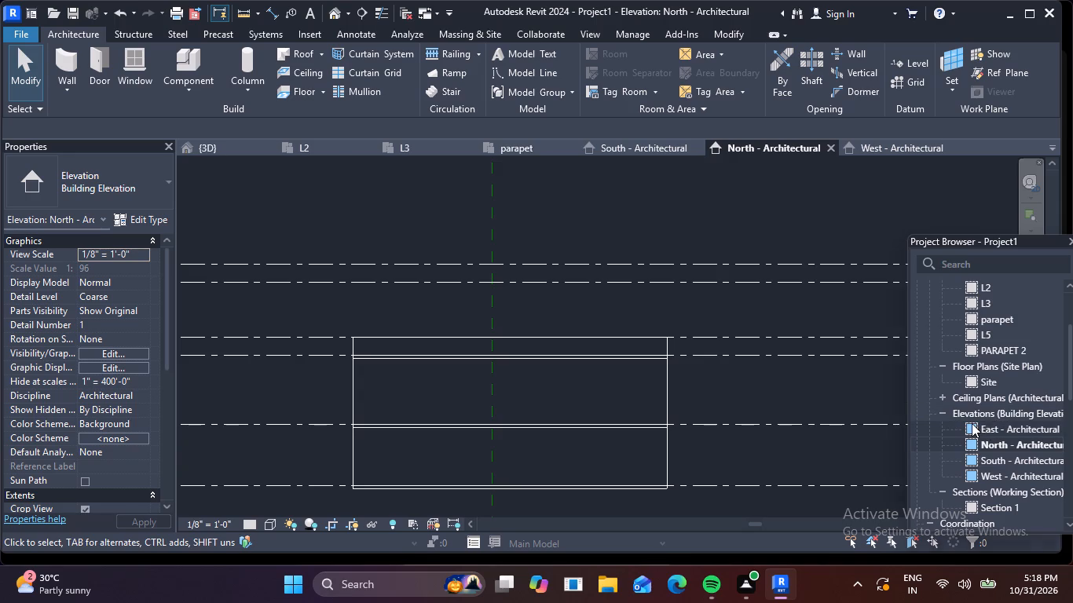
scroll(518, 347, "up", 5)
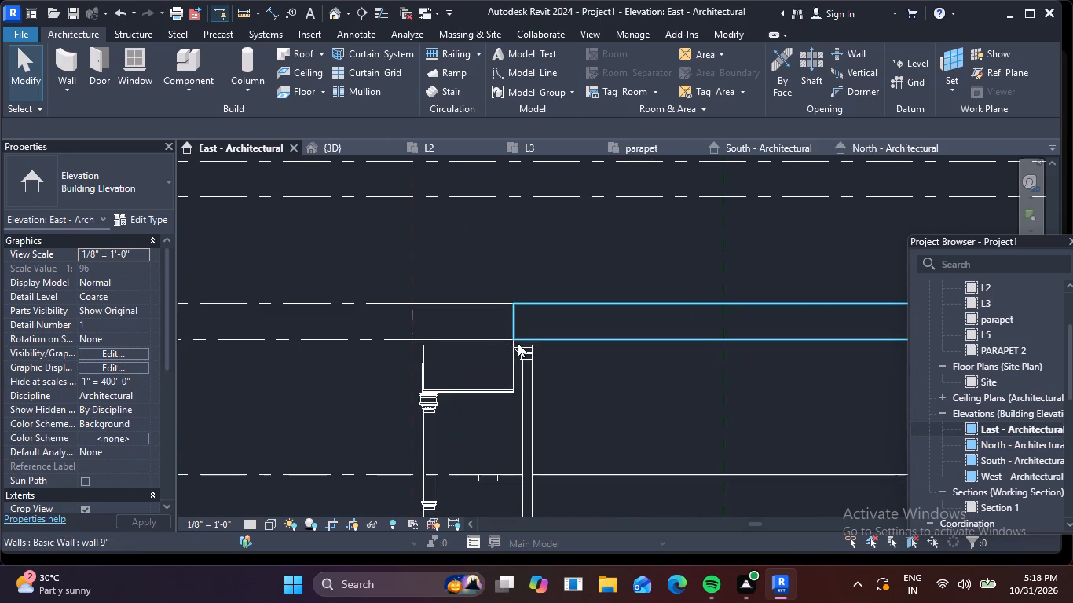
scroll(518, 343, "down", 8)
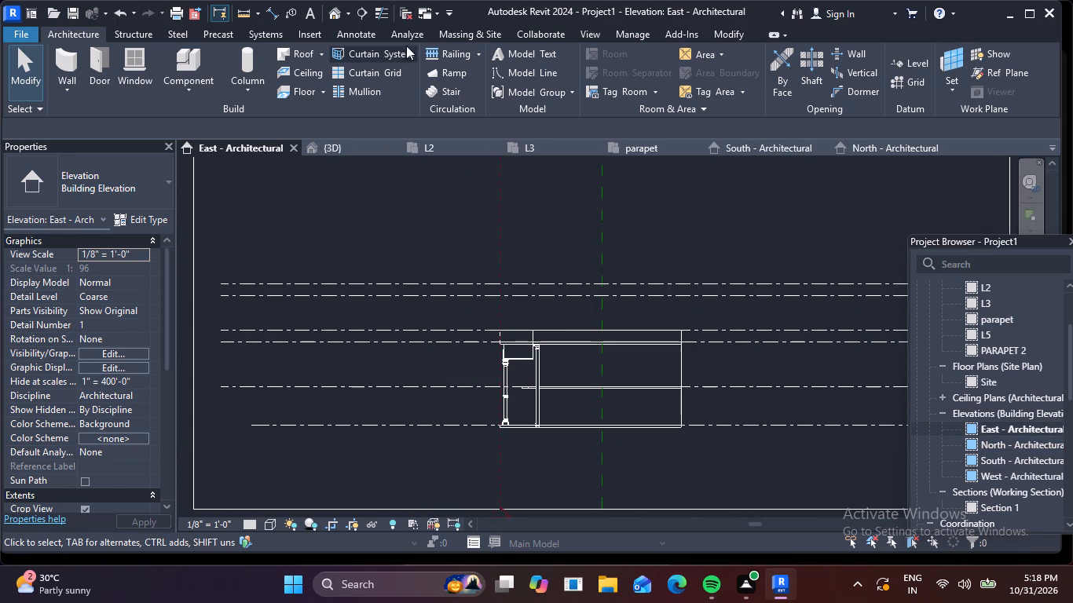
Inspect the building in the 3D view from several angles, examining the parapet around the roof and above the front columns.
left_click(340, 14)
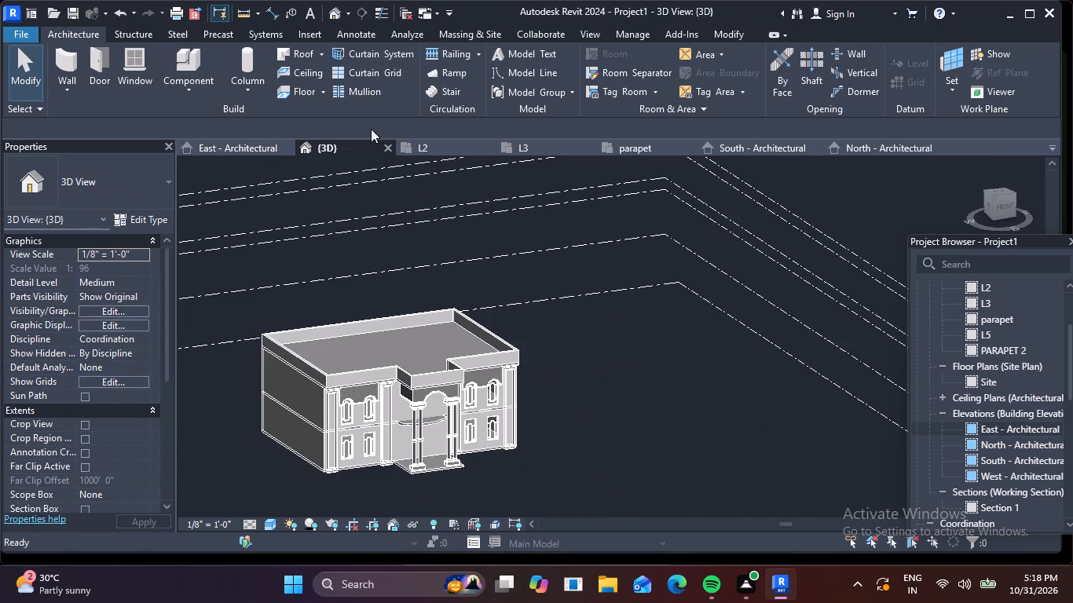
scroll(510, 331, "up", 3)
scroll(555, 306, "down", 1)
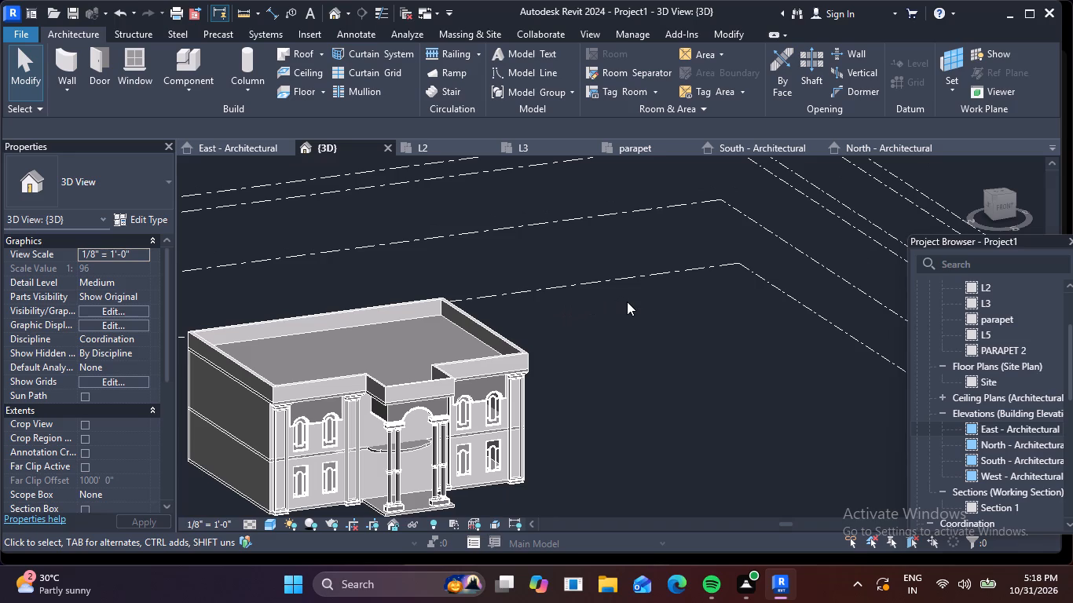
middle_click_drag(634, 309, 594, 371, "shift")
middle_click_drag(594, 371, 593, 372, "shift")
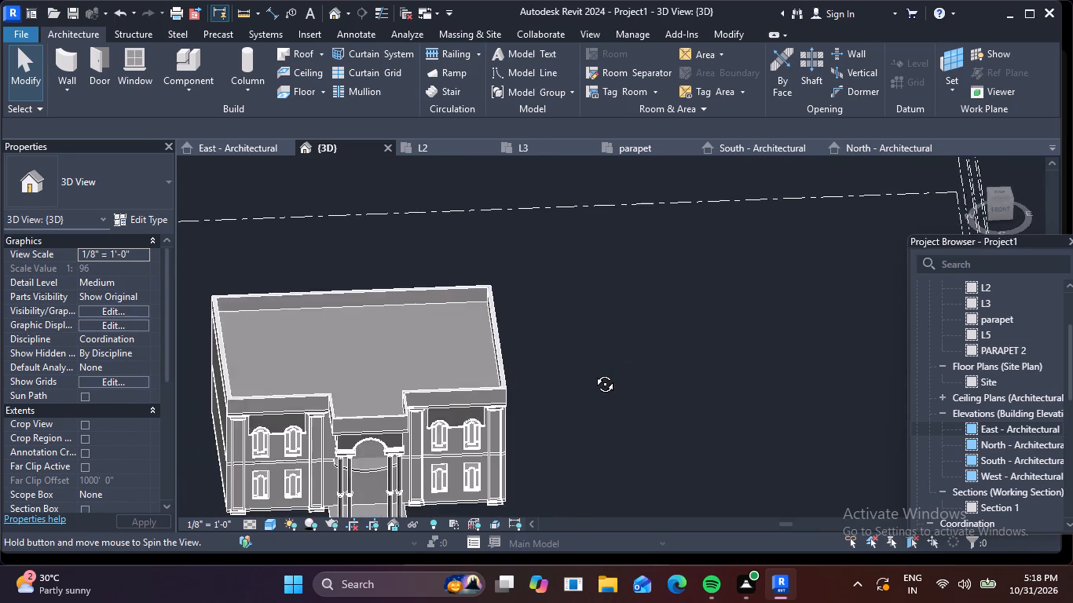
middle_click_drag(593, 372, 632, 268, "shift")
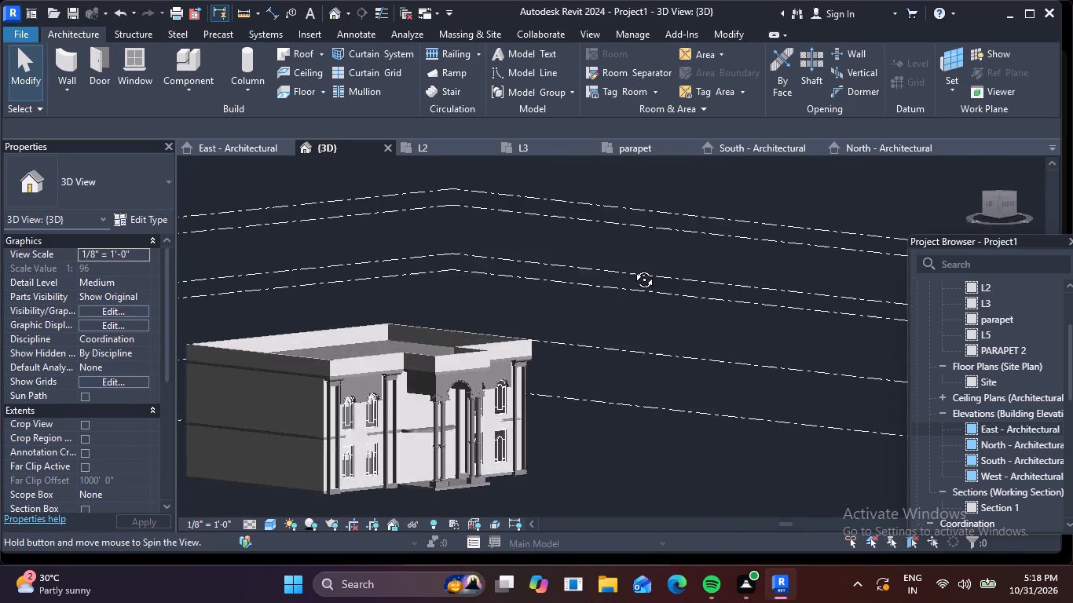
middle_click_drag(632, 268, 563, 291, "shift")
middle_click_drag(566, 291, 595, 227, "shift")
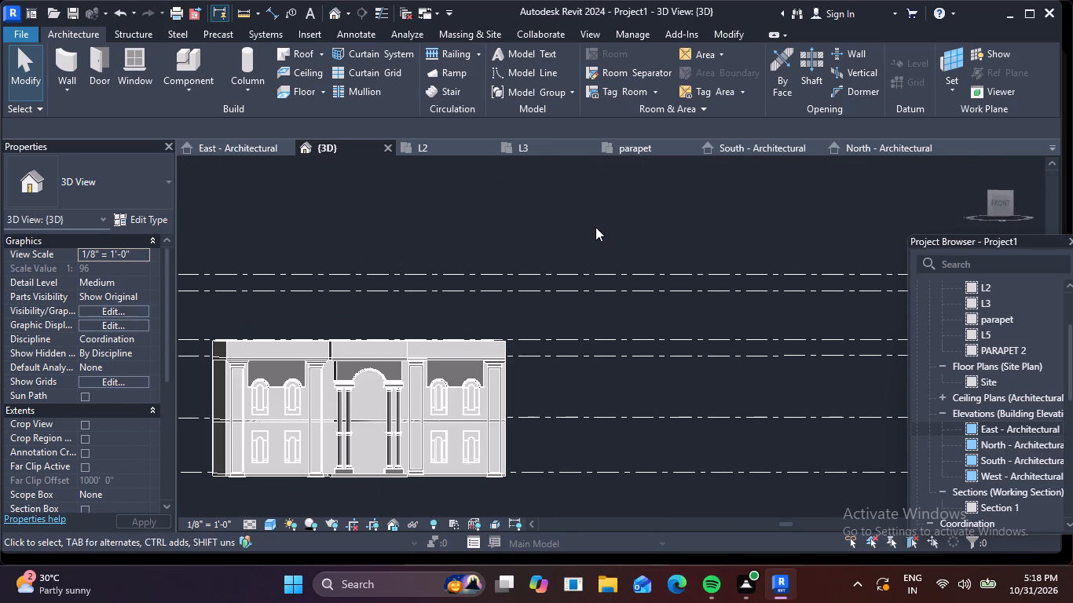
middle_click_drag(600, 239, 635, 306, "shift")
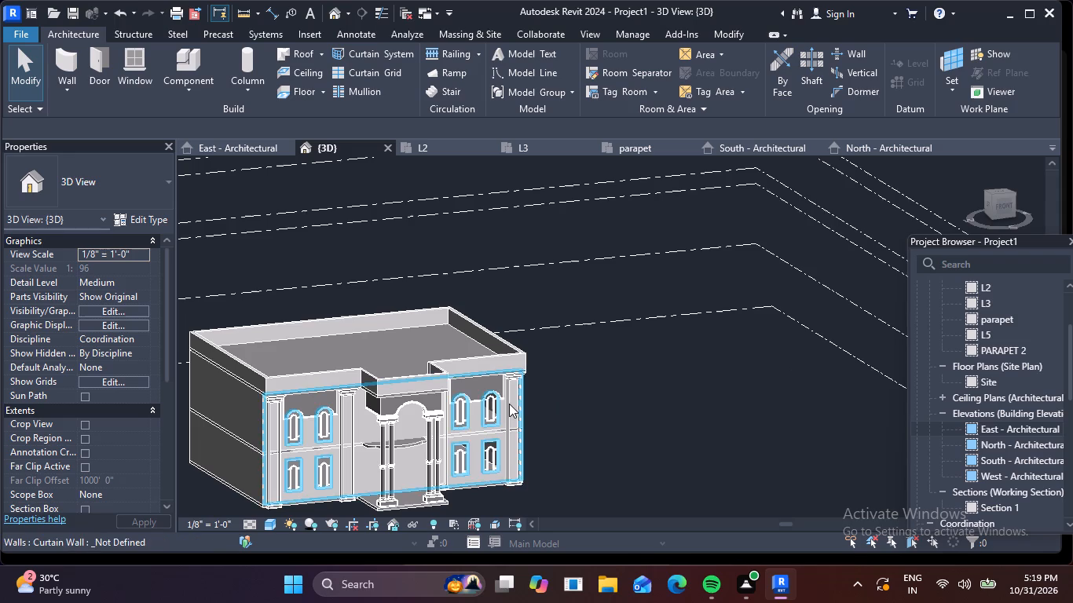
scroll(509, 404, "up", 2)
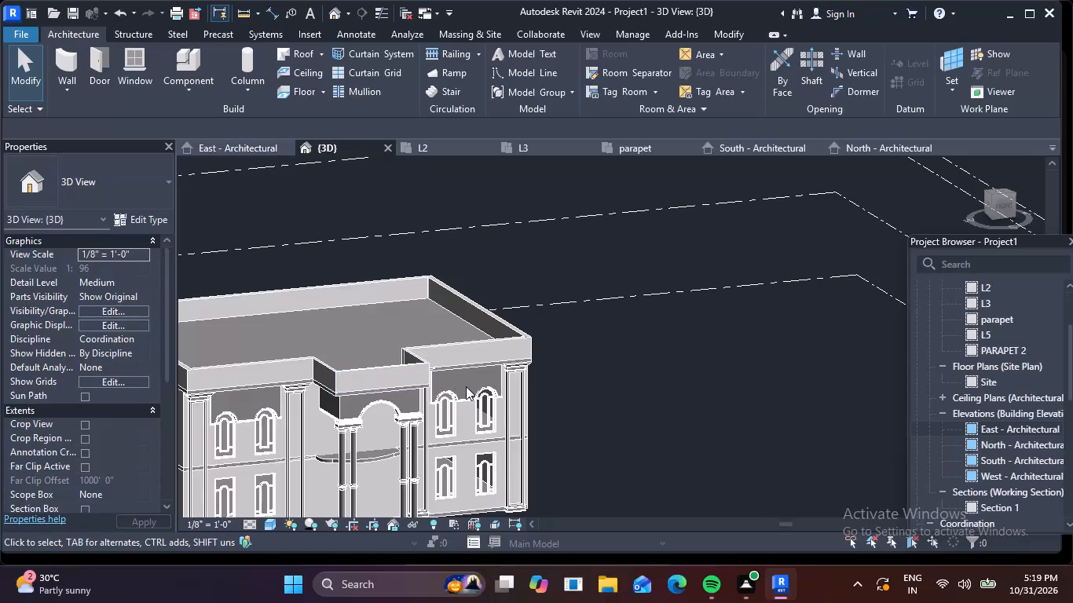
middle_click_drag(326, 375, 509, 342)
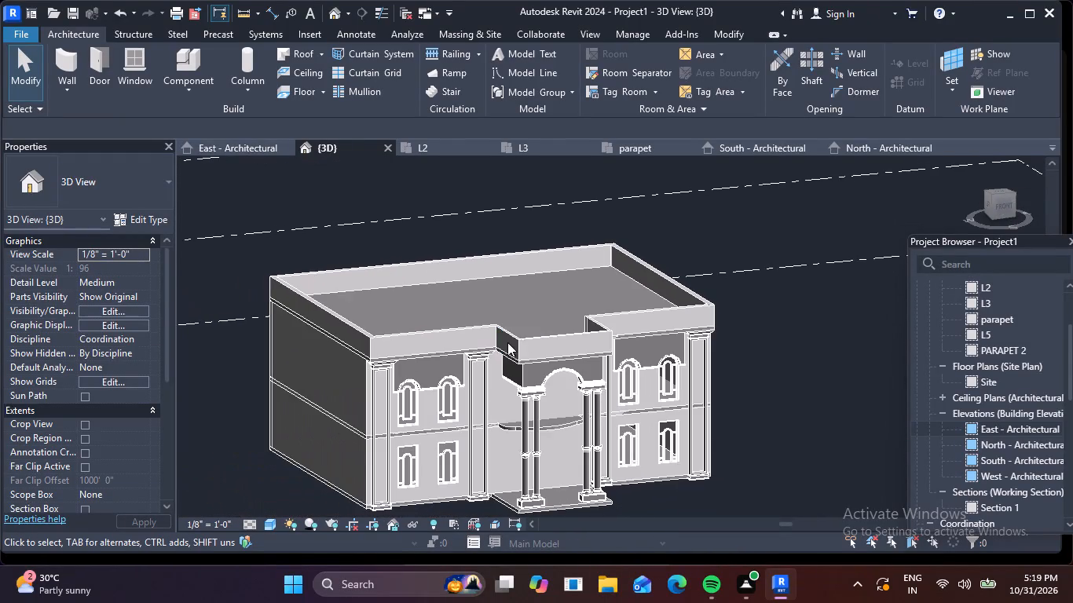
scroll(432, 298, "up", 5)
scroll(353, 421, "up", 5)
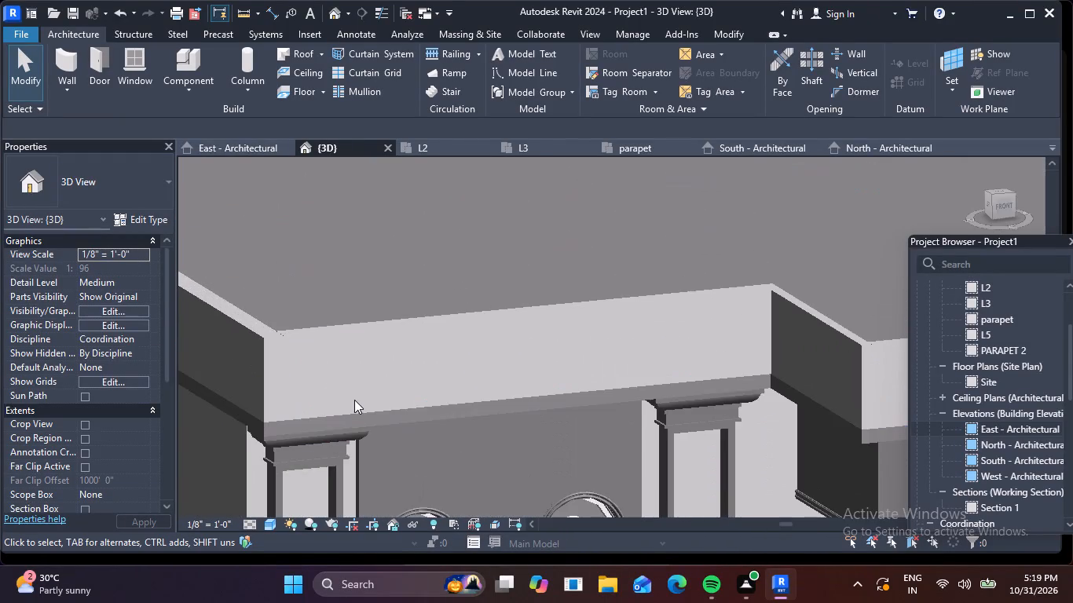
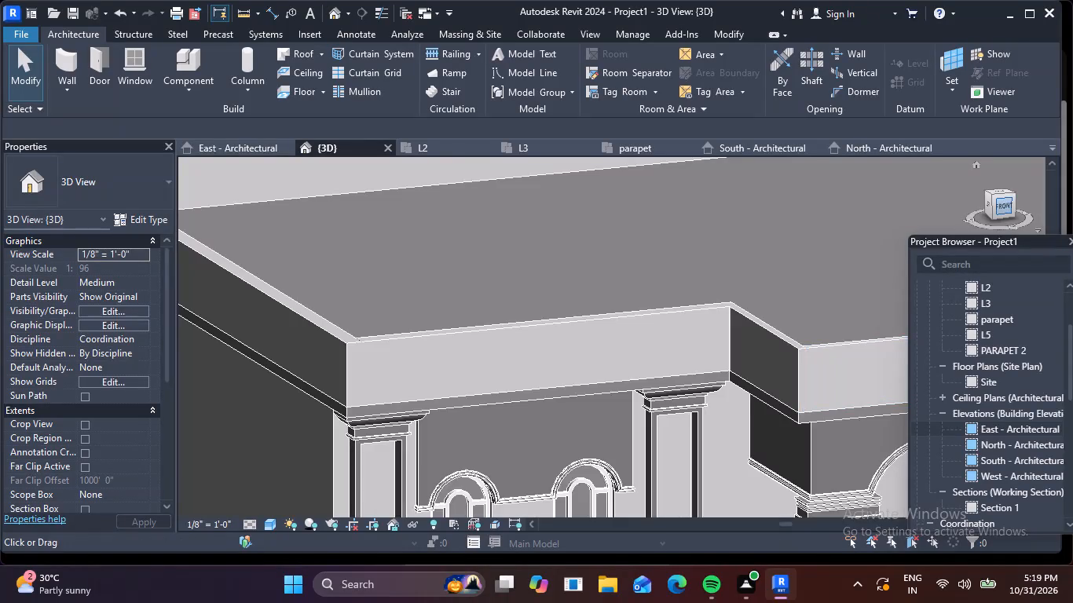
Start a new in-place model in the Generic Models category, with the building's front facade in view, keeping the default name.
left_click(1007, 208)
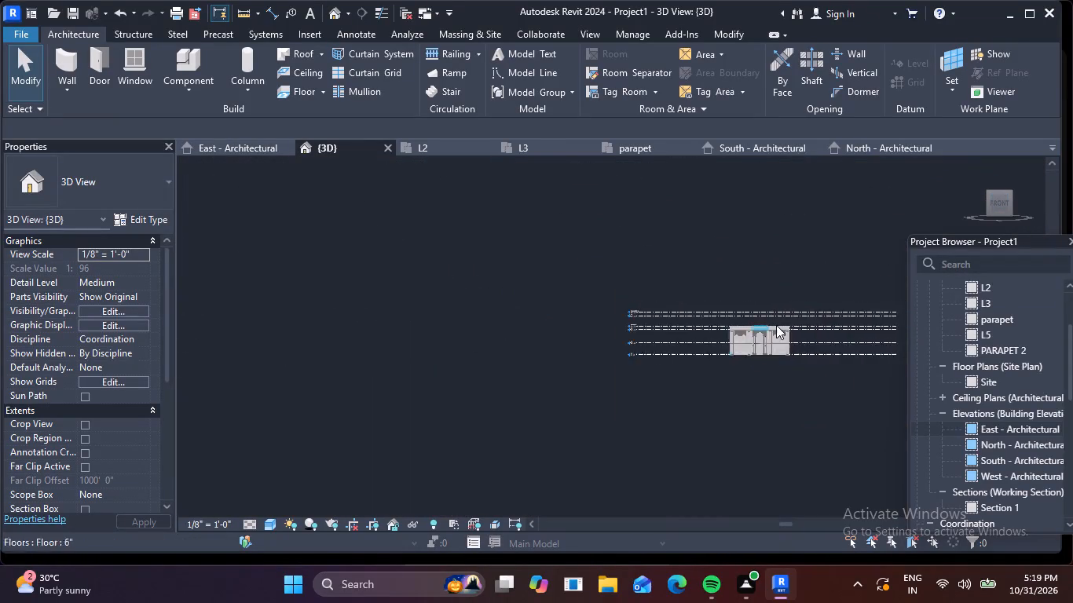
scroll(778, 323, "up", 7)
scroll(617, 356, "up", 7)
scroll(490, 334, "up", 5)
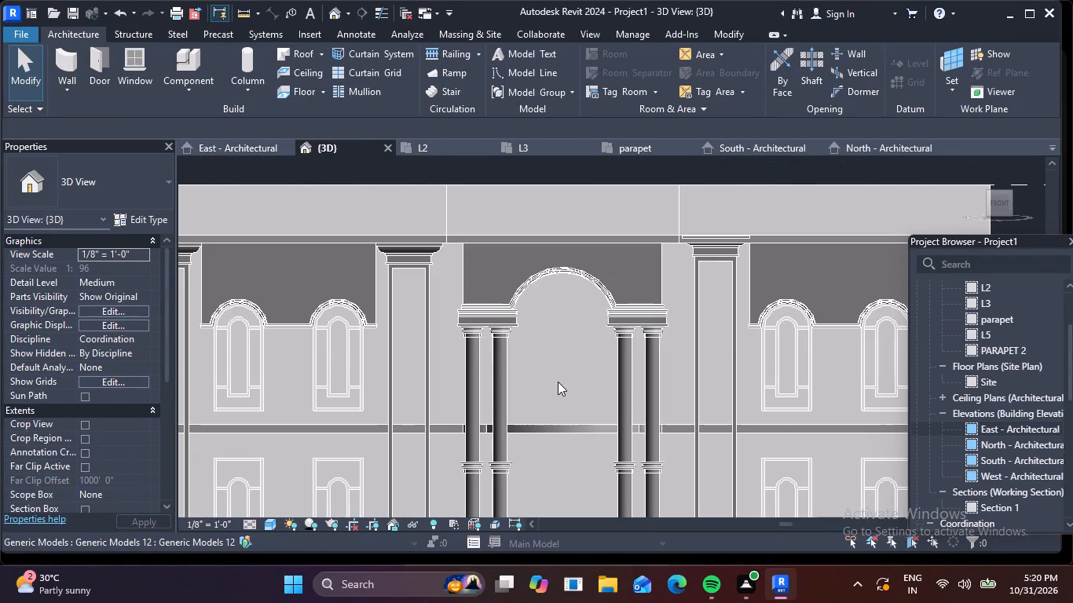
middle_click_drag(558, 382, 612, 421, "shift")
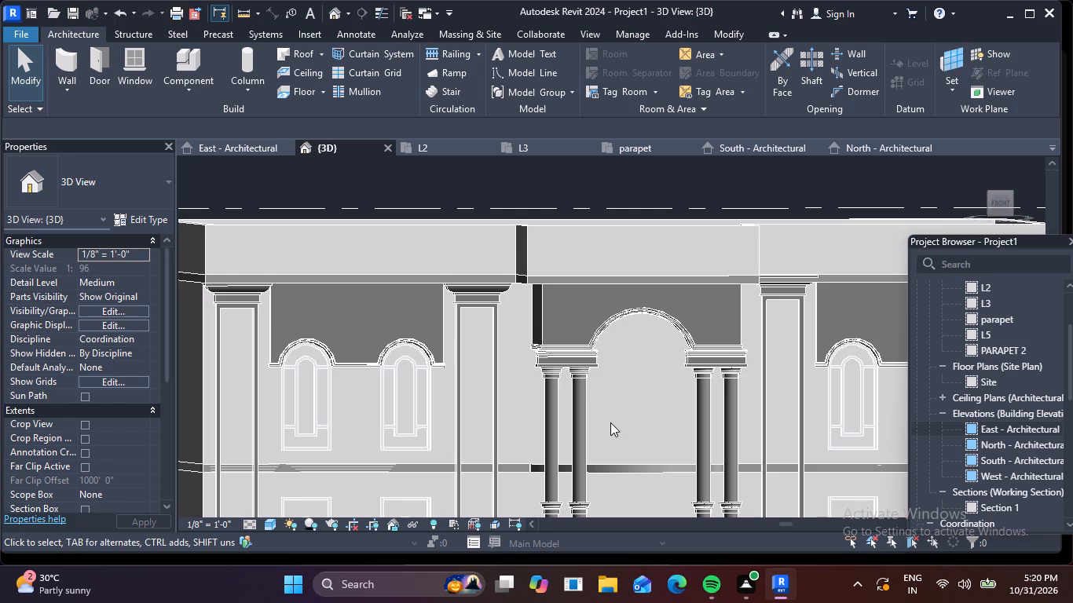
scroll(313, 188, "down", 3)
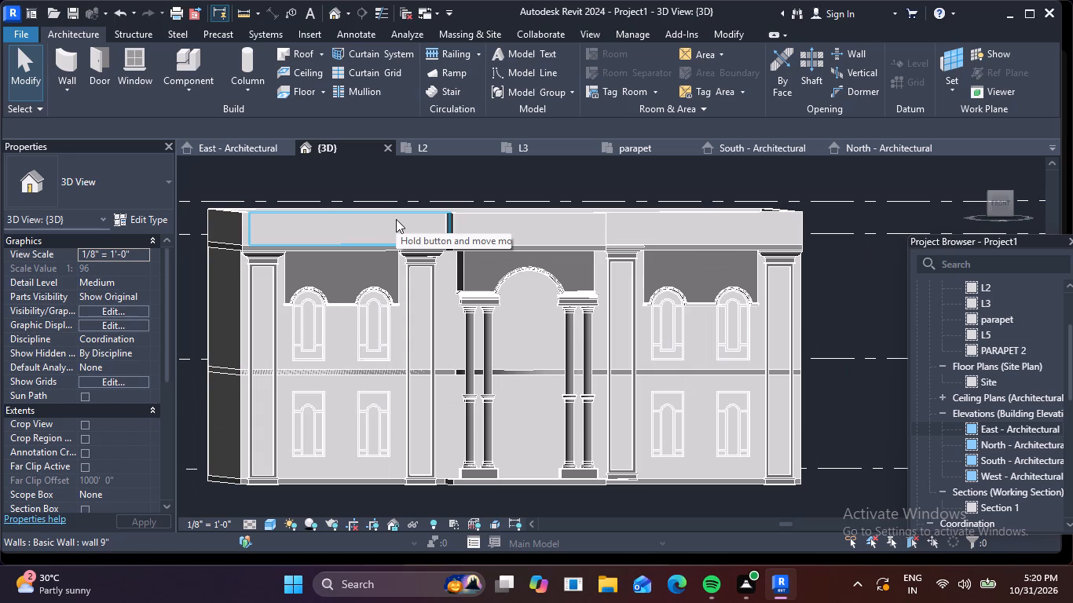
left_click(82, 24)
left_click(86, 31)
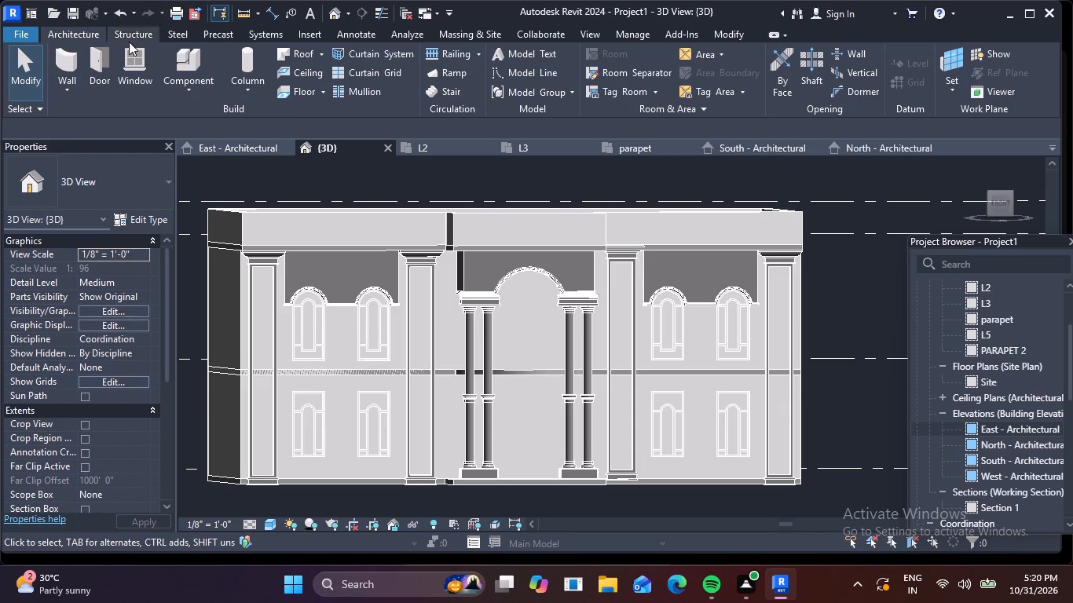
left_click(200, 82)
left_click(229, 154)
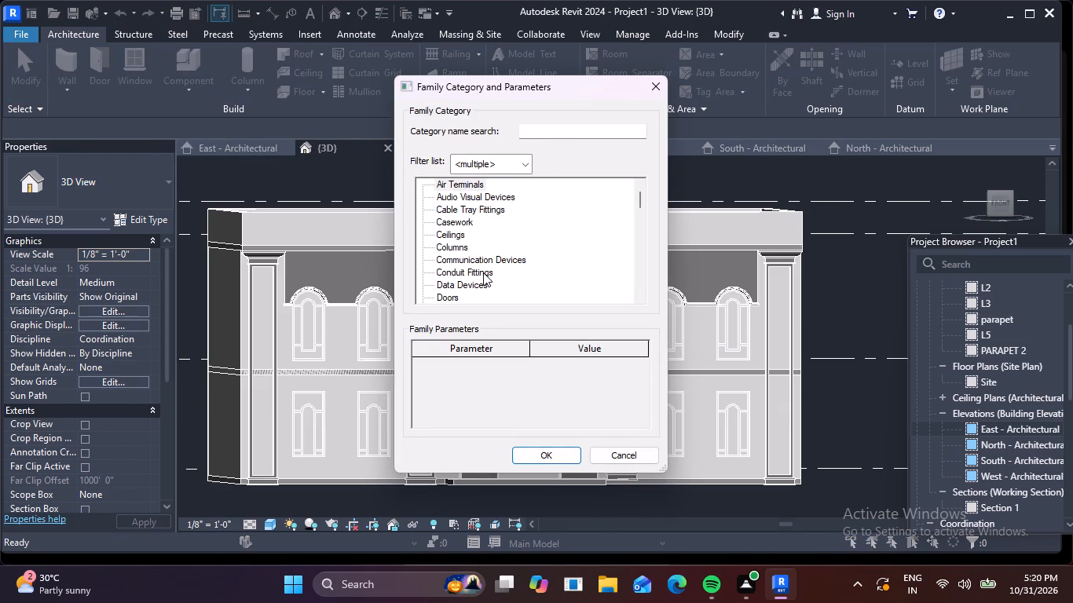
scroll(483, 272, "down", 7)
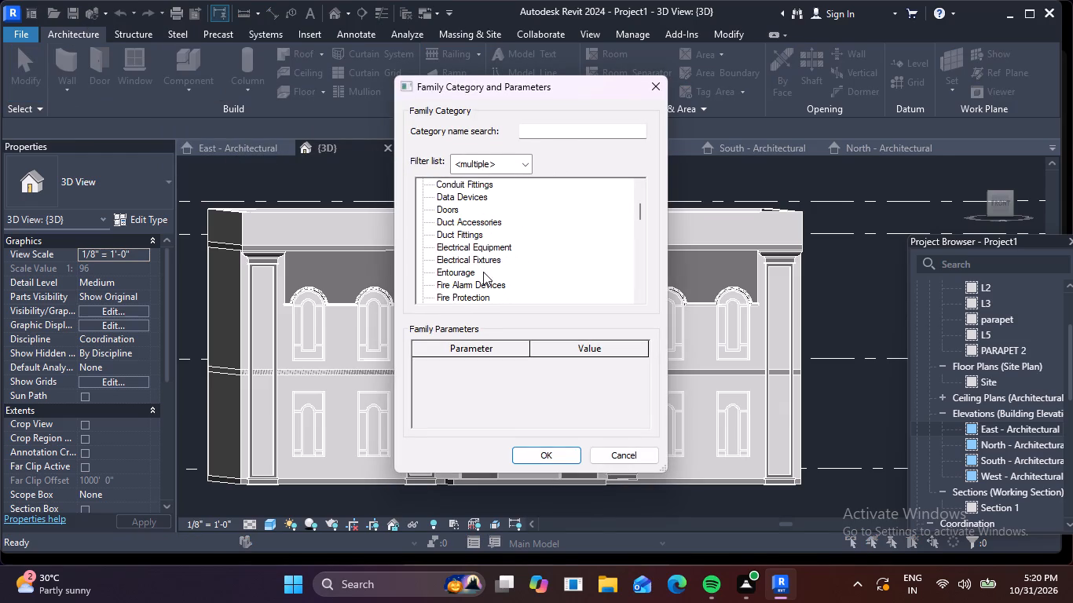
scroll(482, 272, "down", 2)
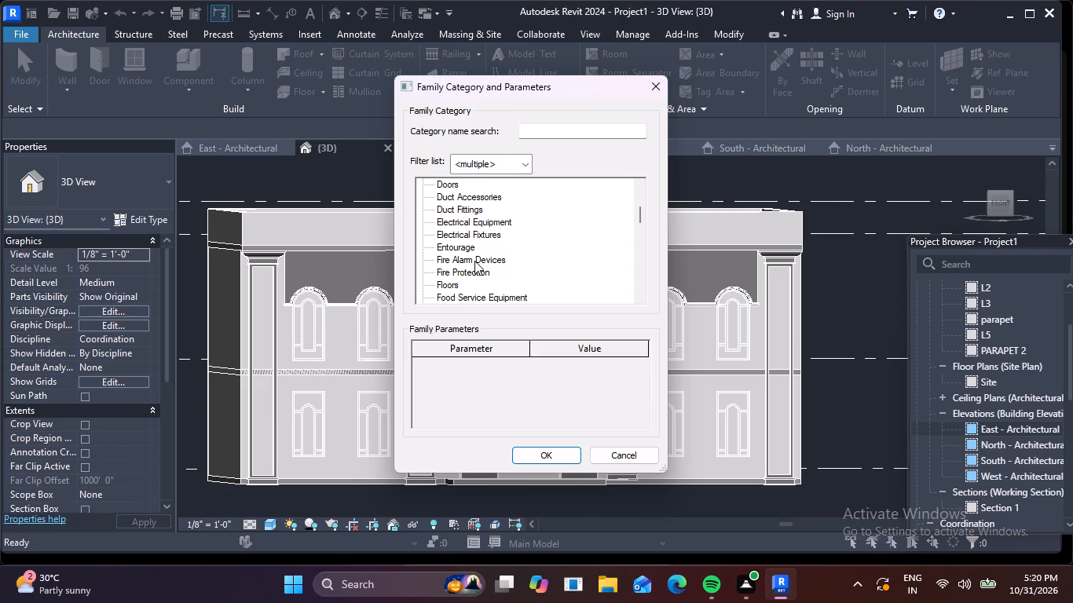
scroll(474, 261, "down", 3)
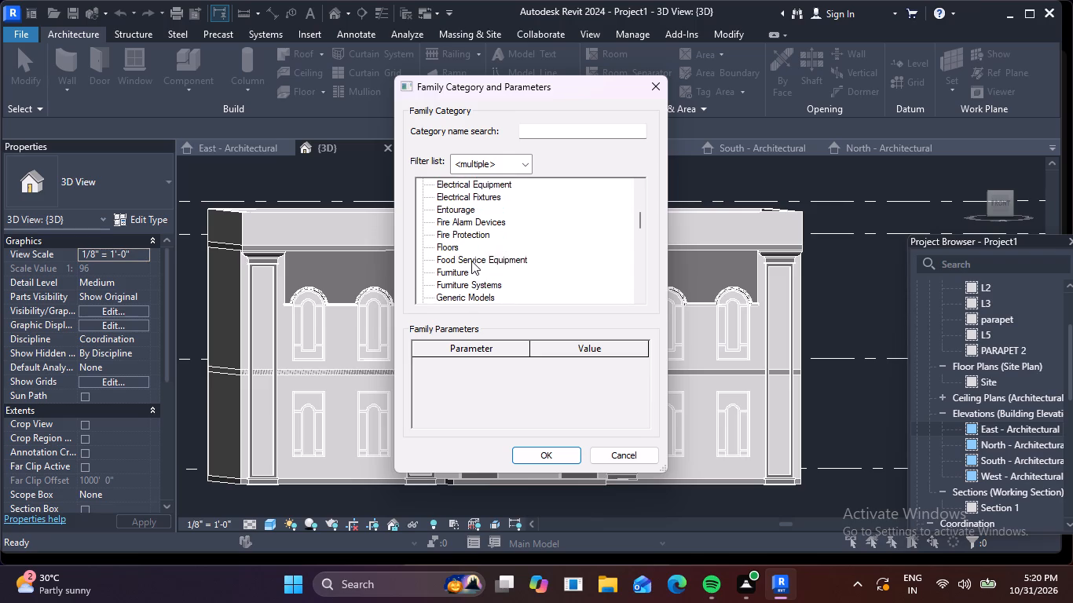
scroll(471, 261, "down", 4)
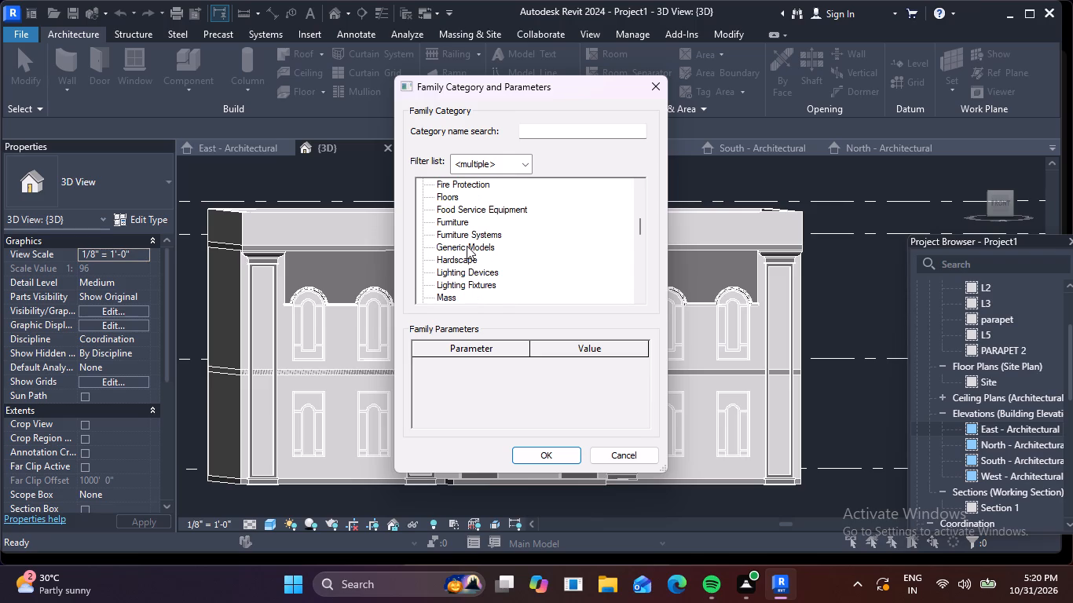
left_click(467, 245)
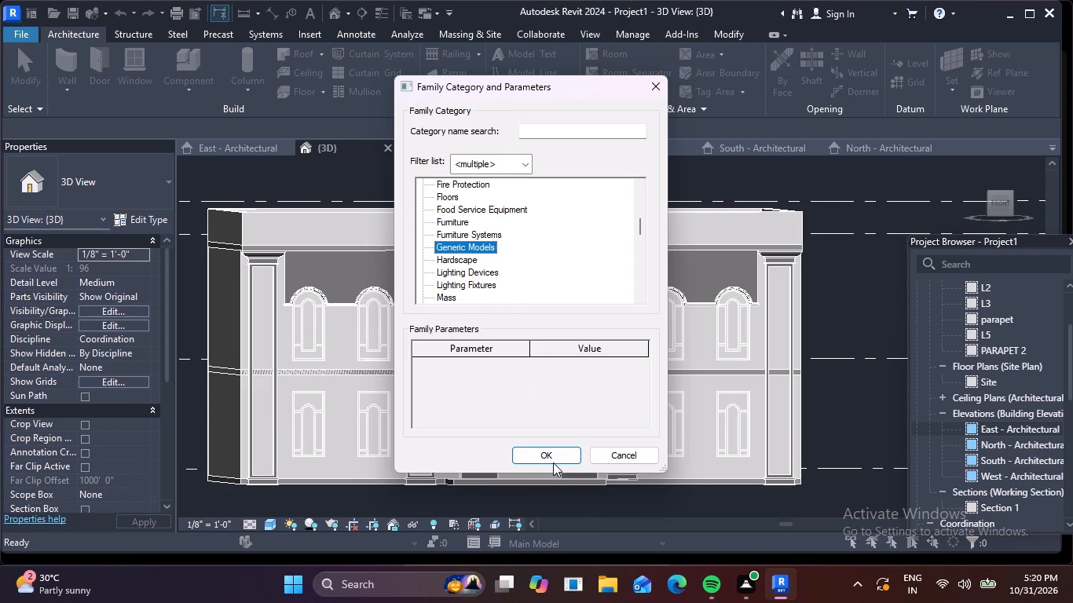
left_click(552, 462)
left_click(516, 307)
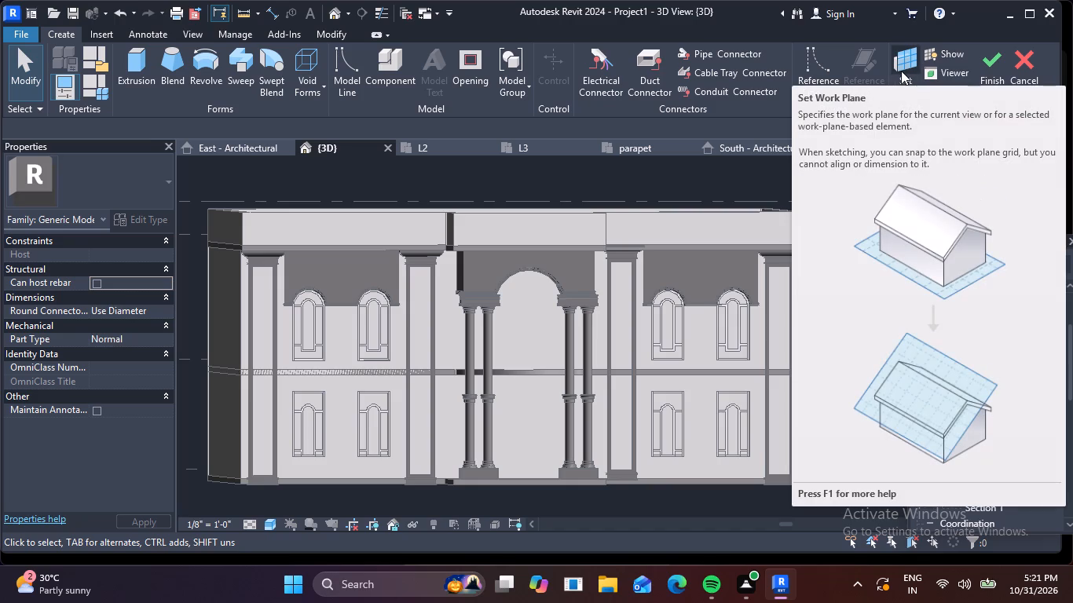
Set the work plane by picking the plane of the front 9" parapet wall west of the central projection.
left_click(901, 71)
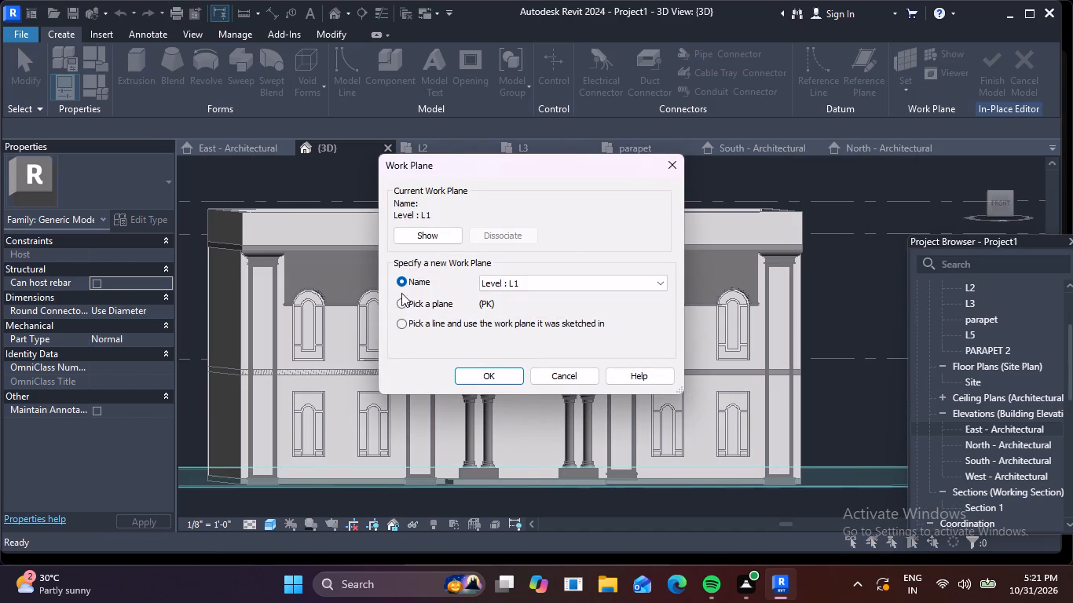
left_click(396, 297)
left_click(401, 301)
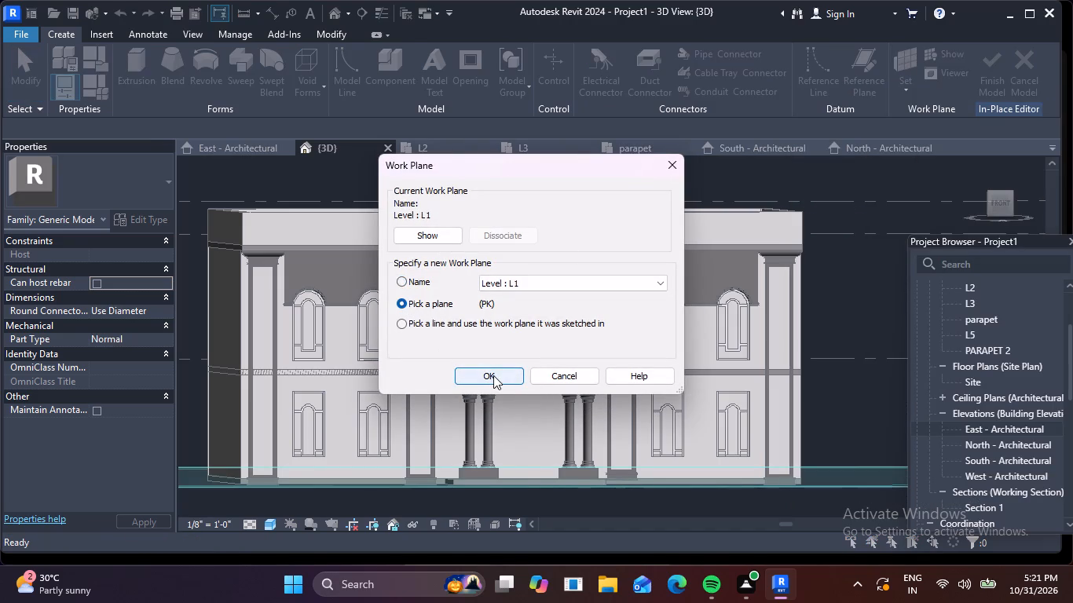
left_click(493, 375)
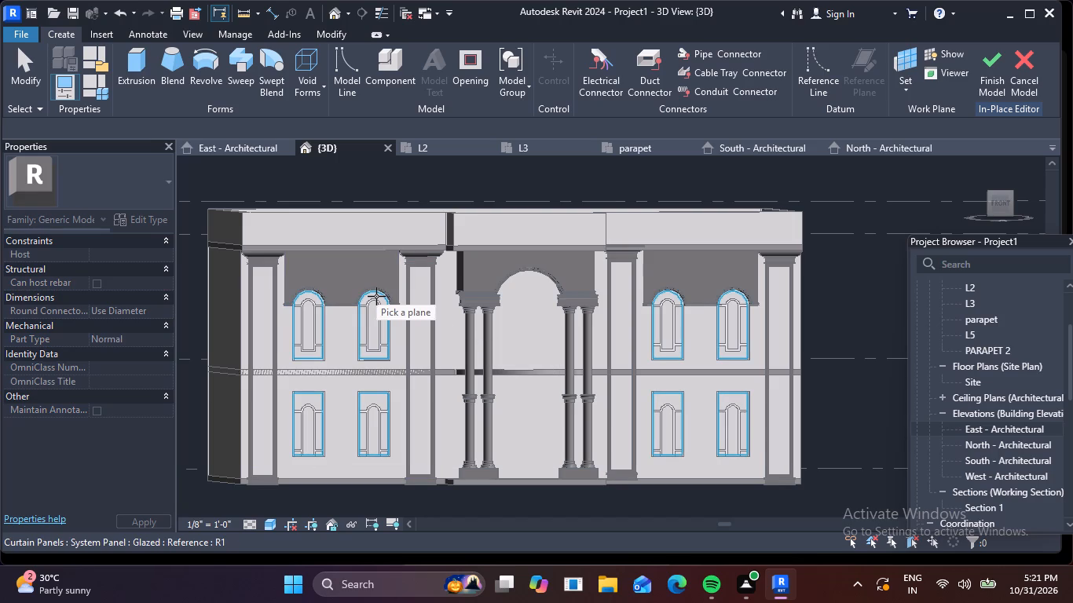
scroll(287, 242, "up", 4)
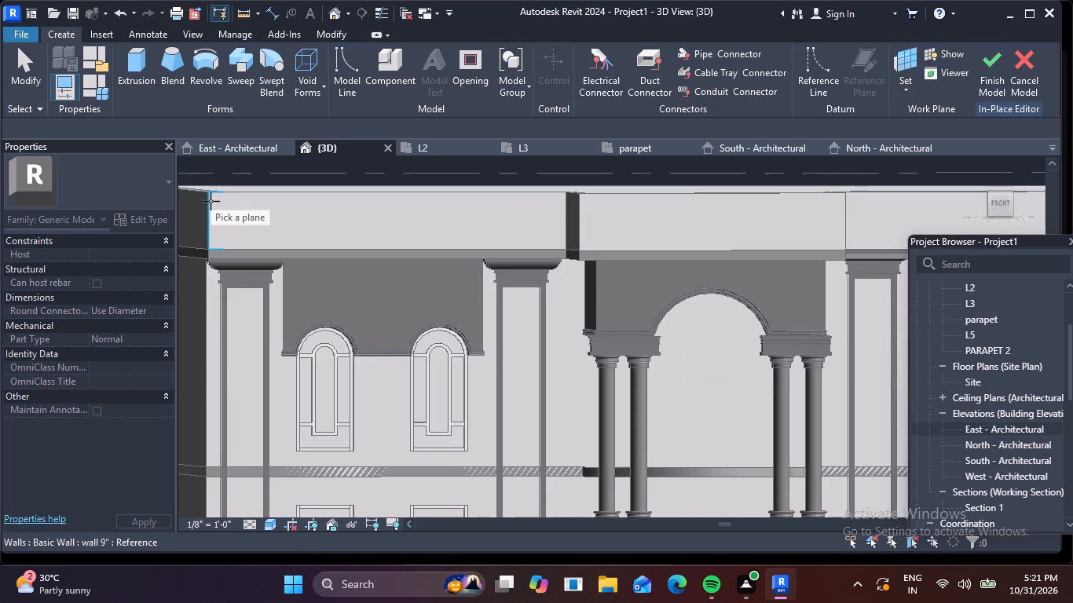
left_click(286, 196)
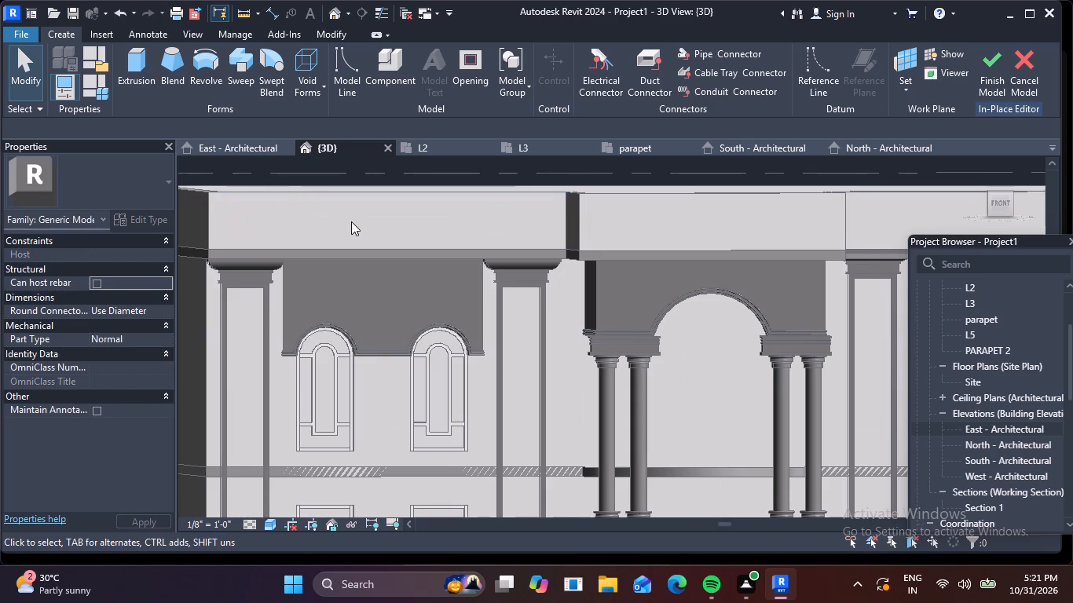
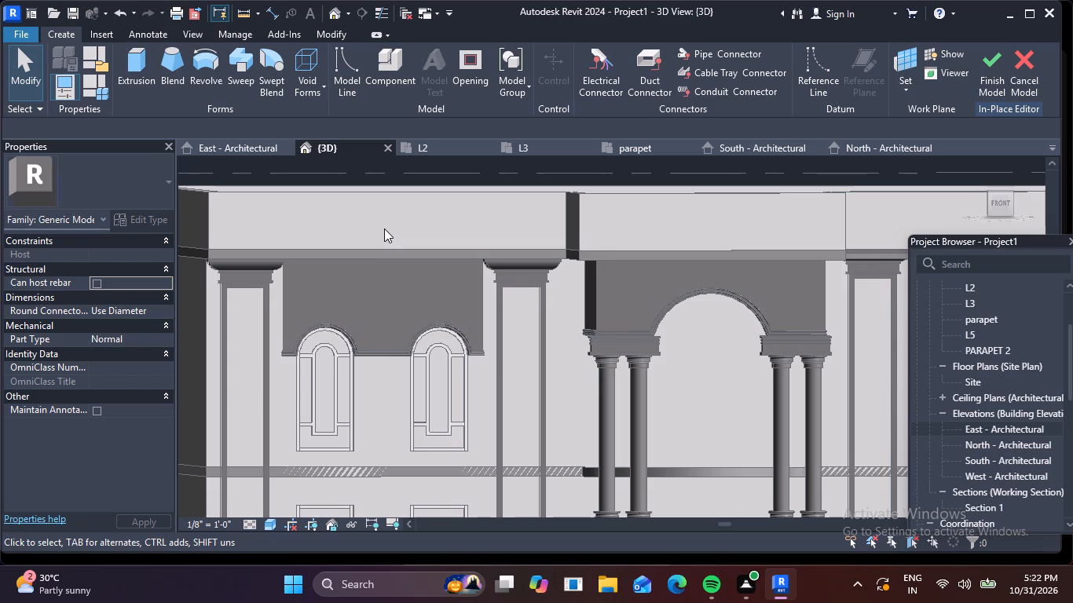
Start an Extrusion and sketch a rectangle about 2'-9" wide and 2'-0" high from the west edge of the parapet wall.
left_click(138, 65)
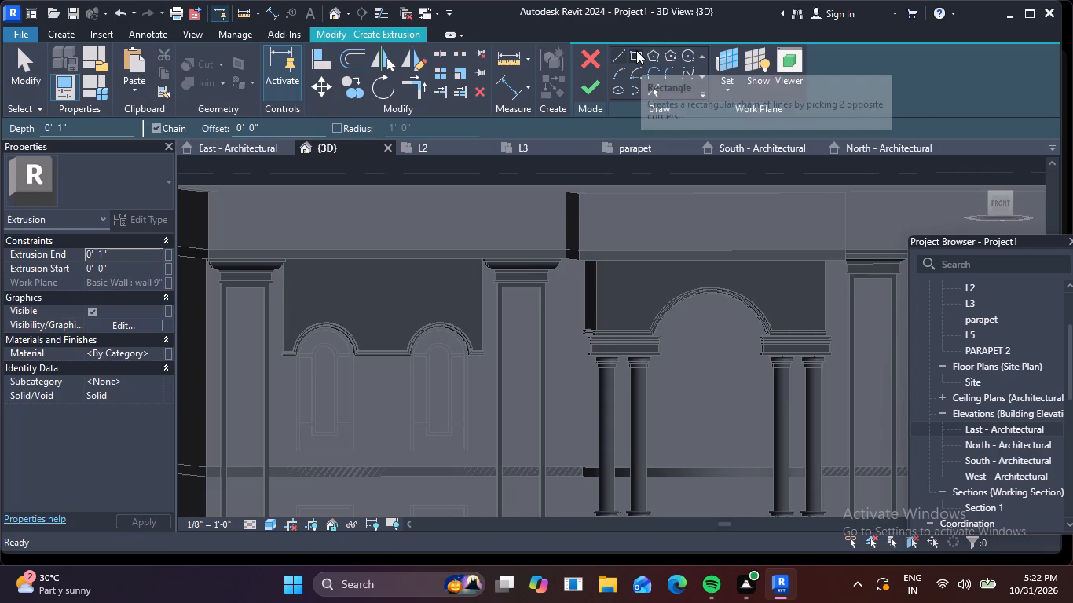
left_click(636, 50)
middle_click_drag(359, 221, 354, 276)
scroll(359, 225, "up", 1)
scroll(199, 268, "up", 4)
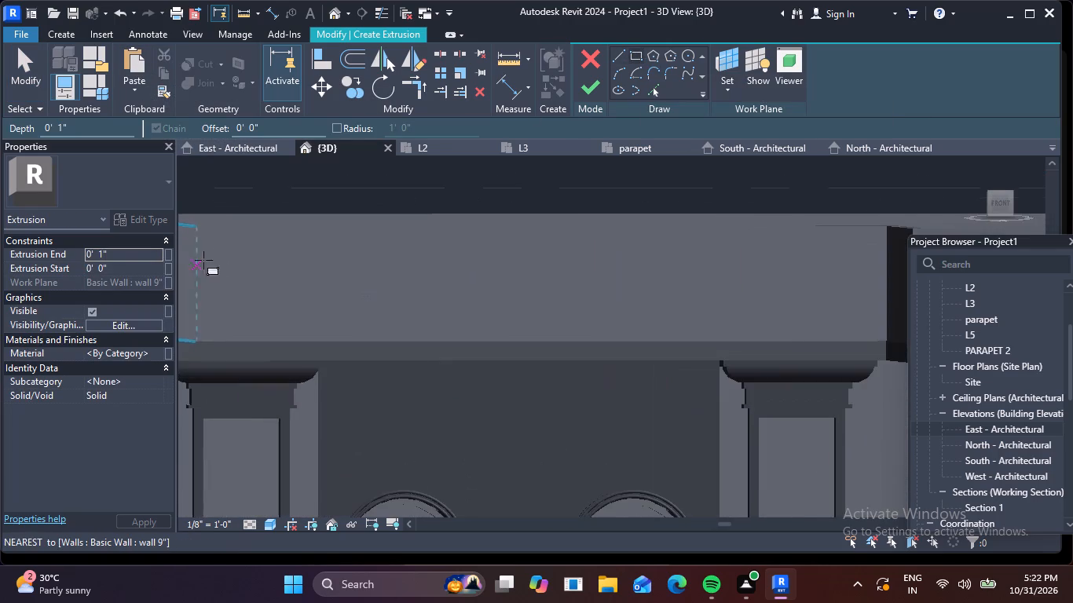
middle_click_drag(245, 258, 329, 273)
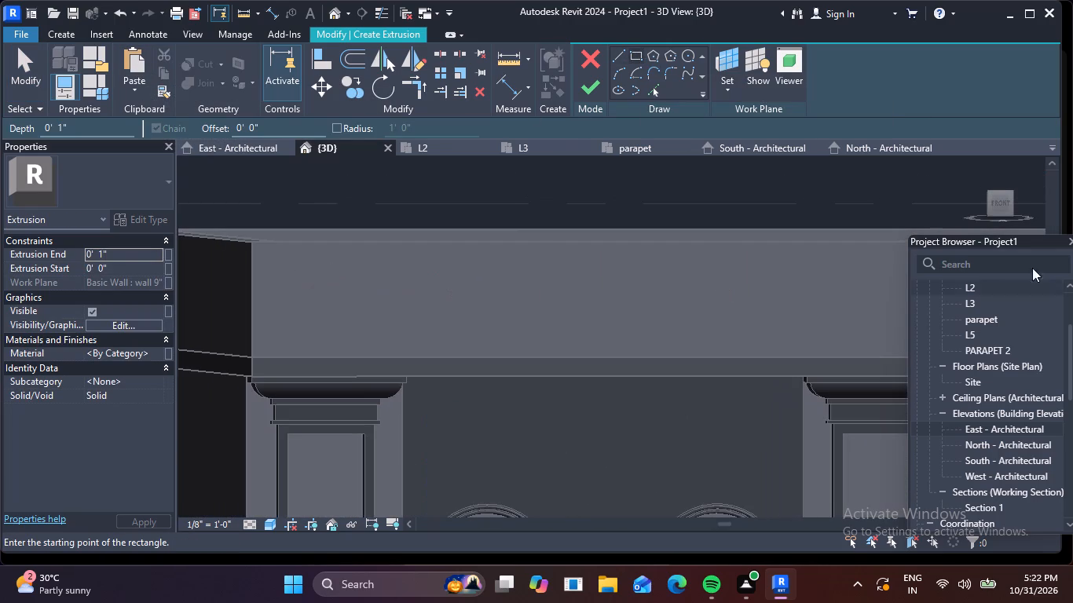
left_click(1003, 206)
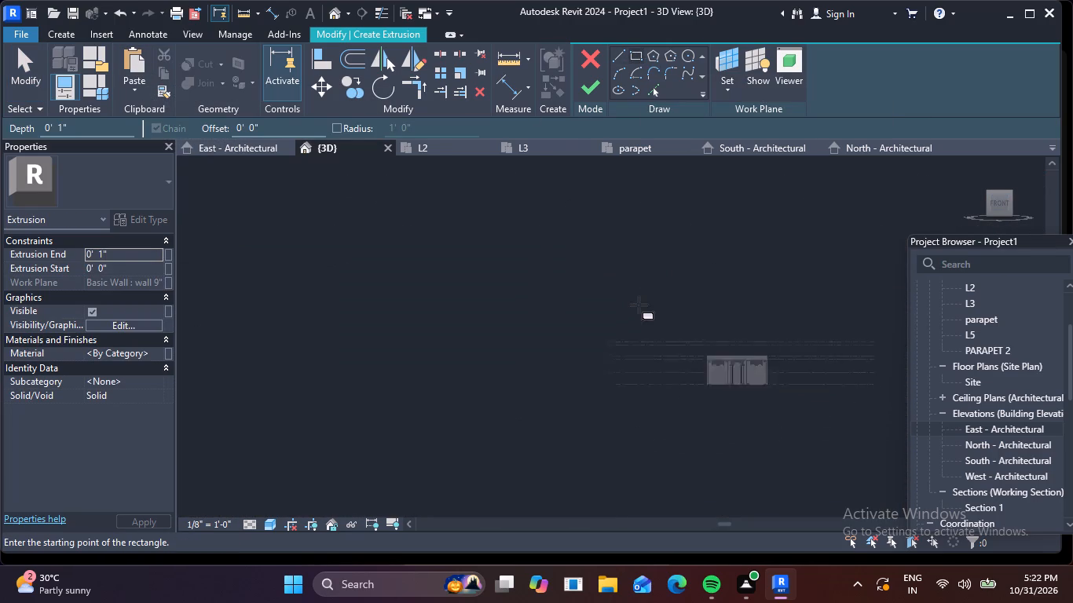
scroll(588, 330, "up", 16)
scroll(584, 329, "up", 6)
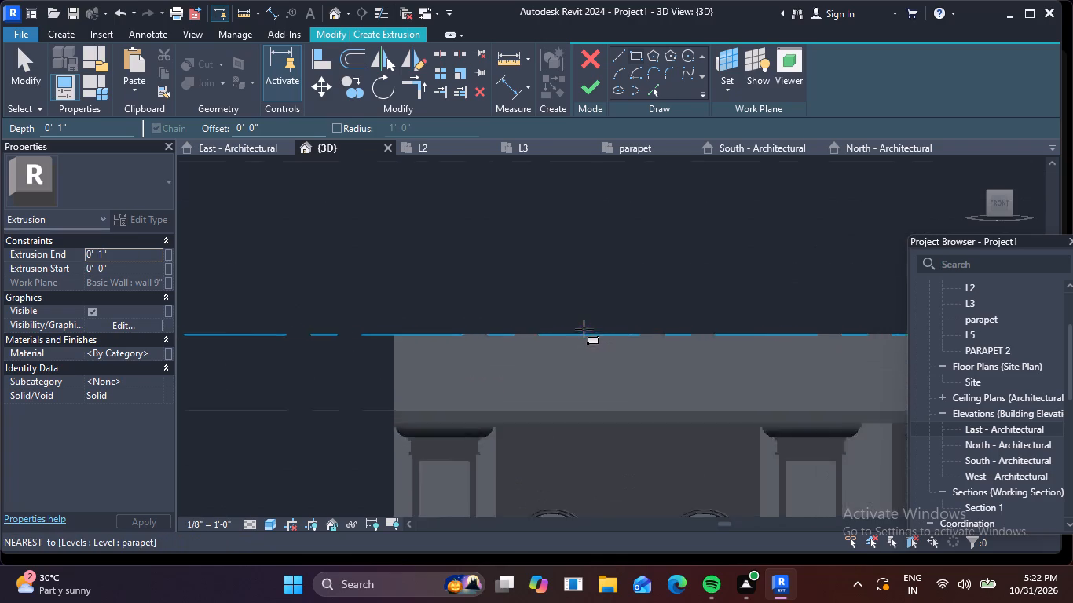
scroll(584, 329, "up", 2)
scroll(294, 338, "up", 5)
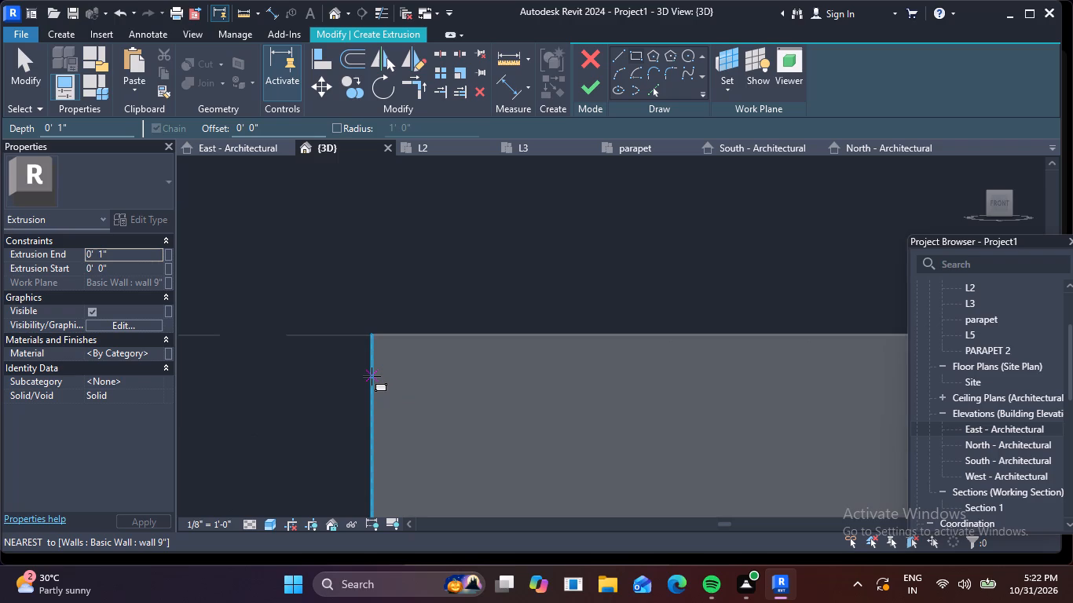
left_click(372, 376)
scroll(469, 429, "down", 5)
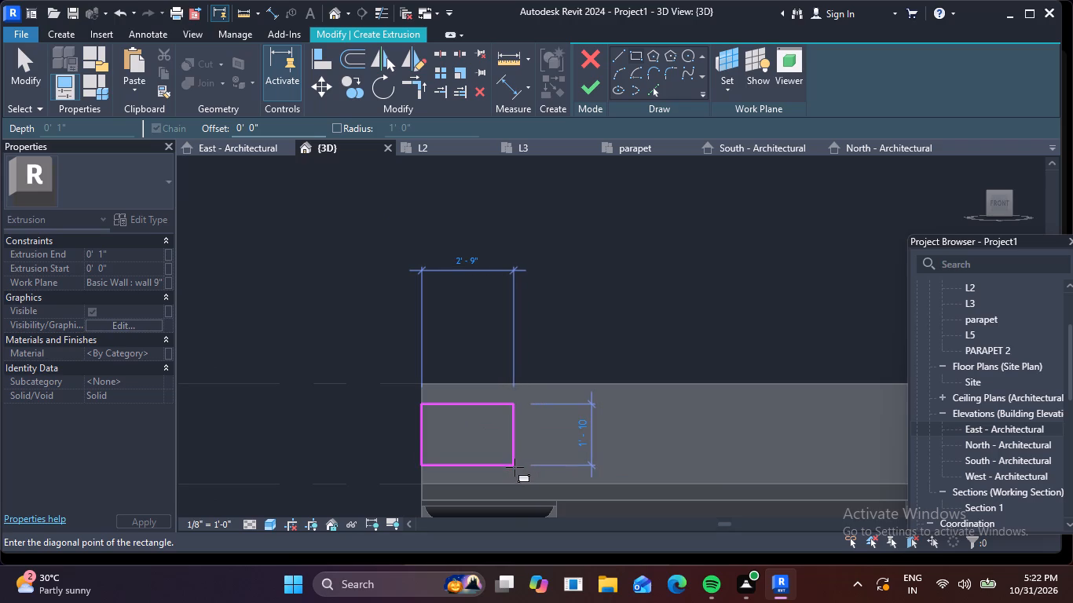
left_click(515, 470)
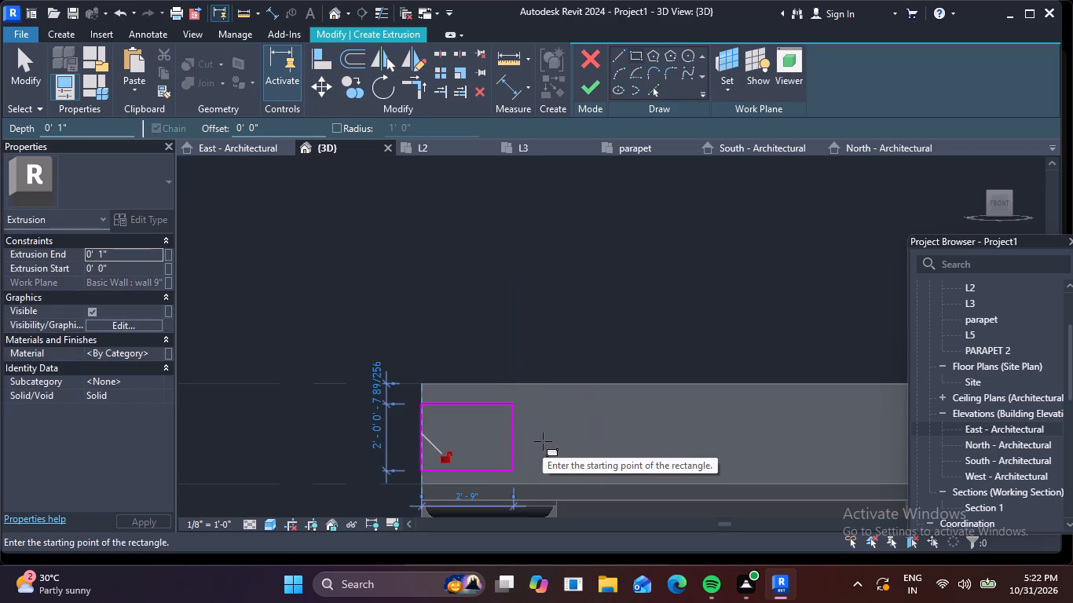
key("Escape")
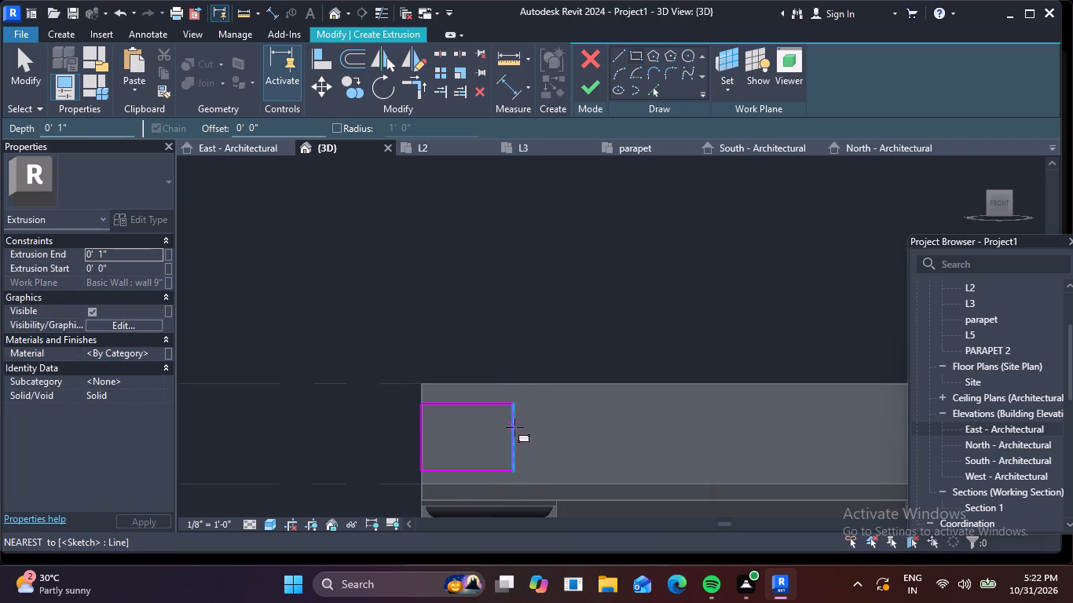
left_click(515, 427)
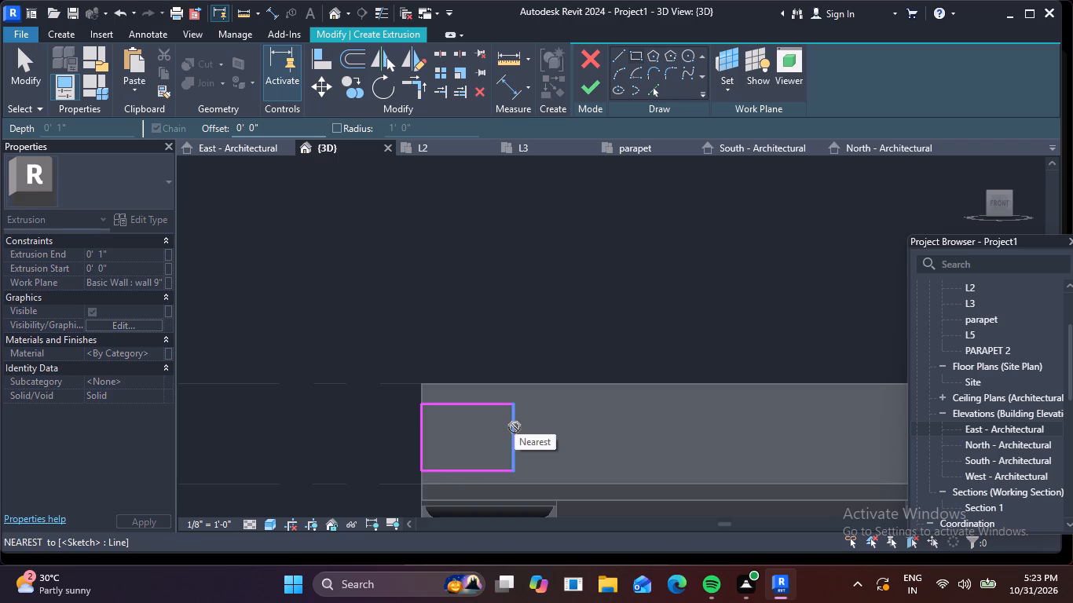
key("Escape")
key("Escape")
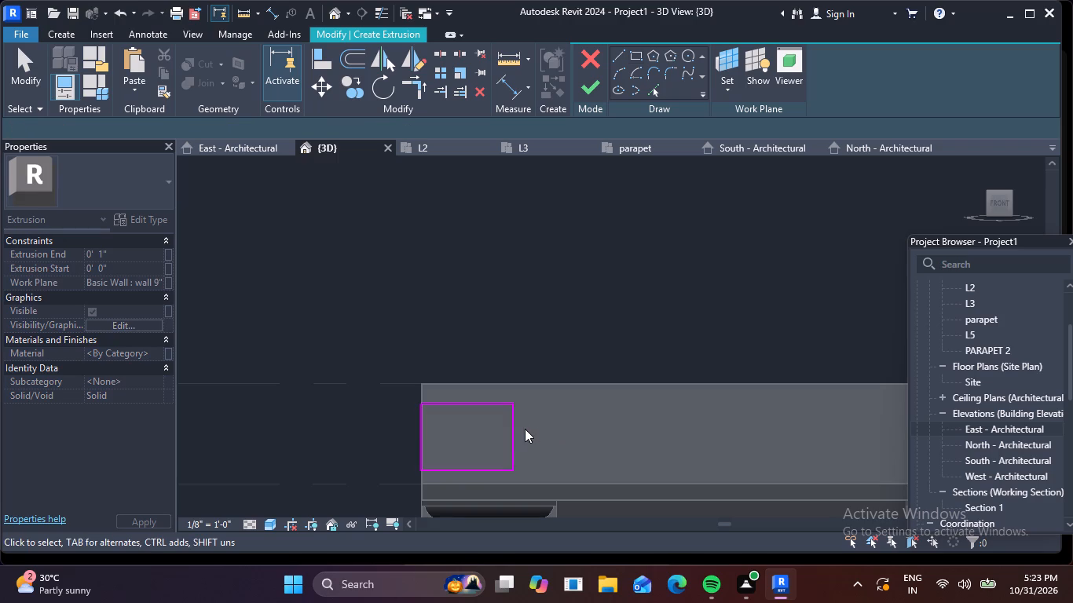
key("Escape")
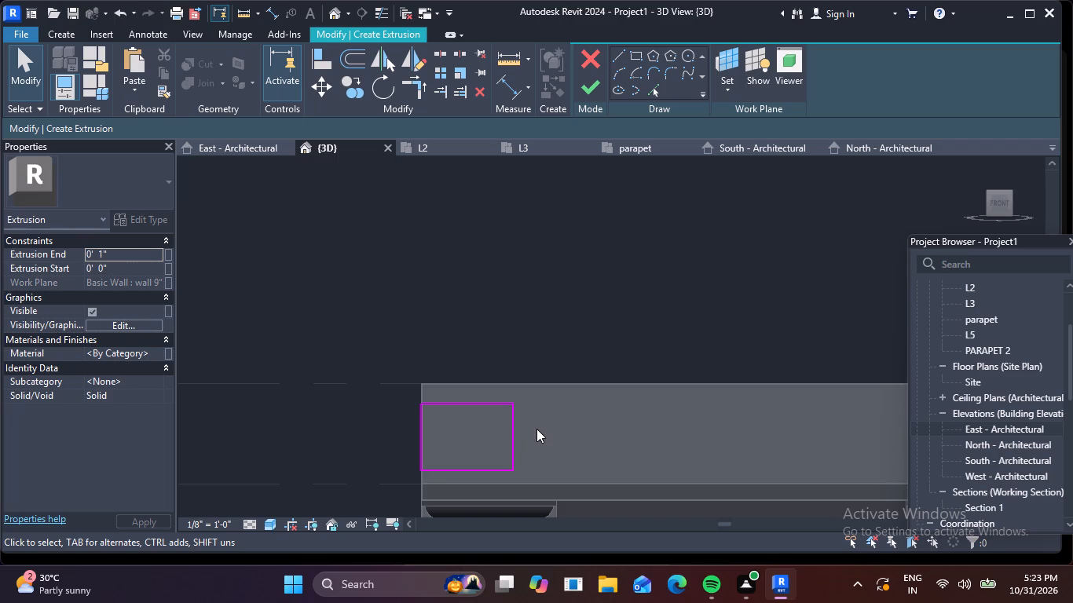
Set the rectangle's height to 1' by moving its bottom line.
scroll(536, 429, "up", 4)
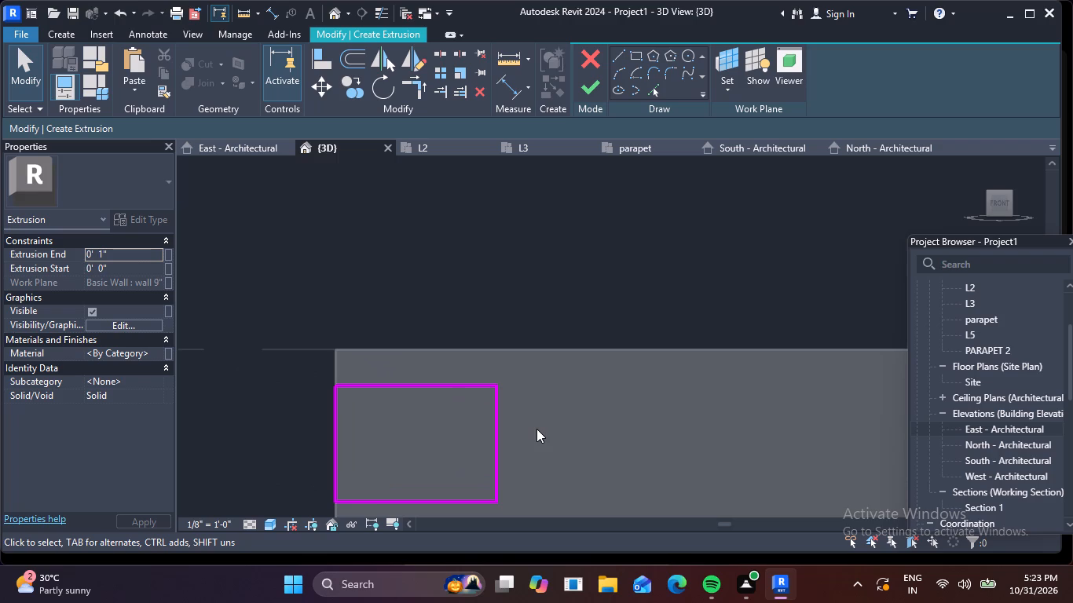
left_click(475, 385)
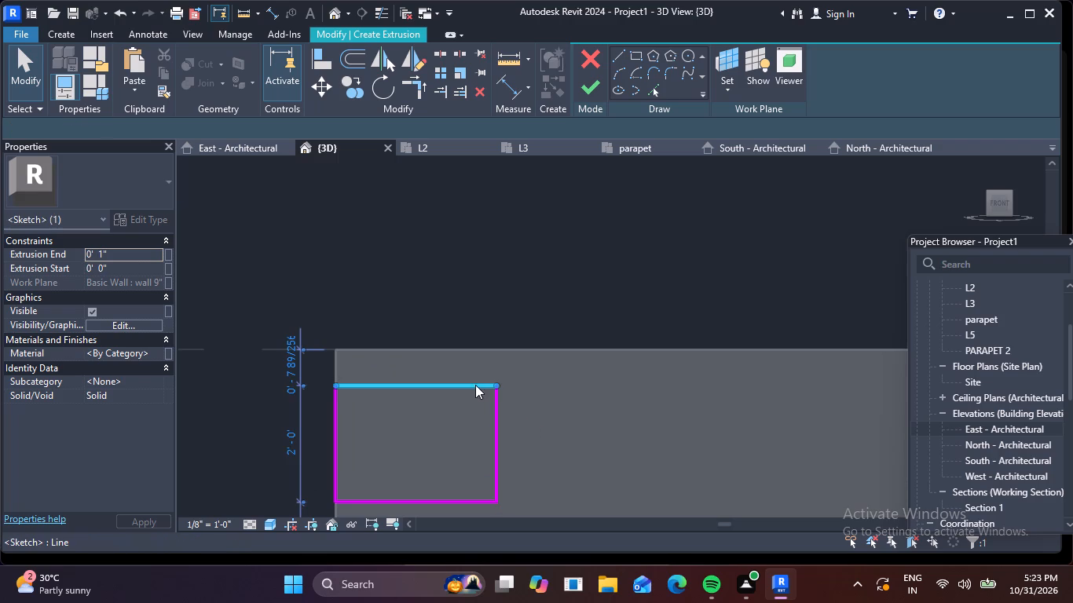
scroll(380, 437, "down", 2)
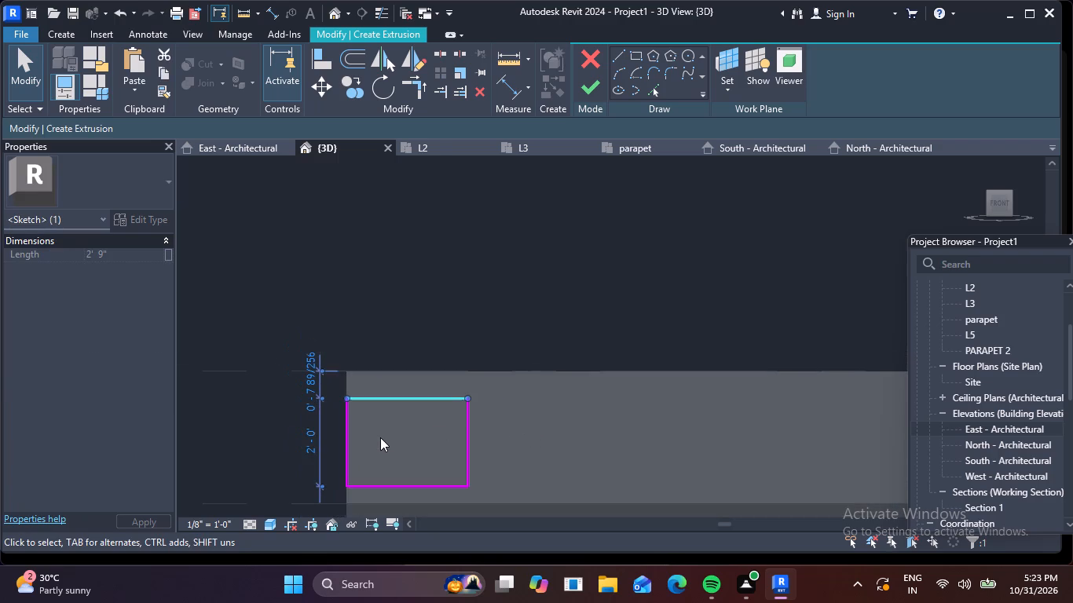
middle_click_drag(380, 437, 394, 404)
left_click(436, 364)
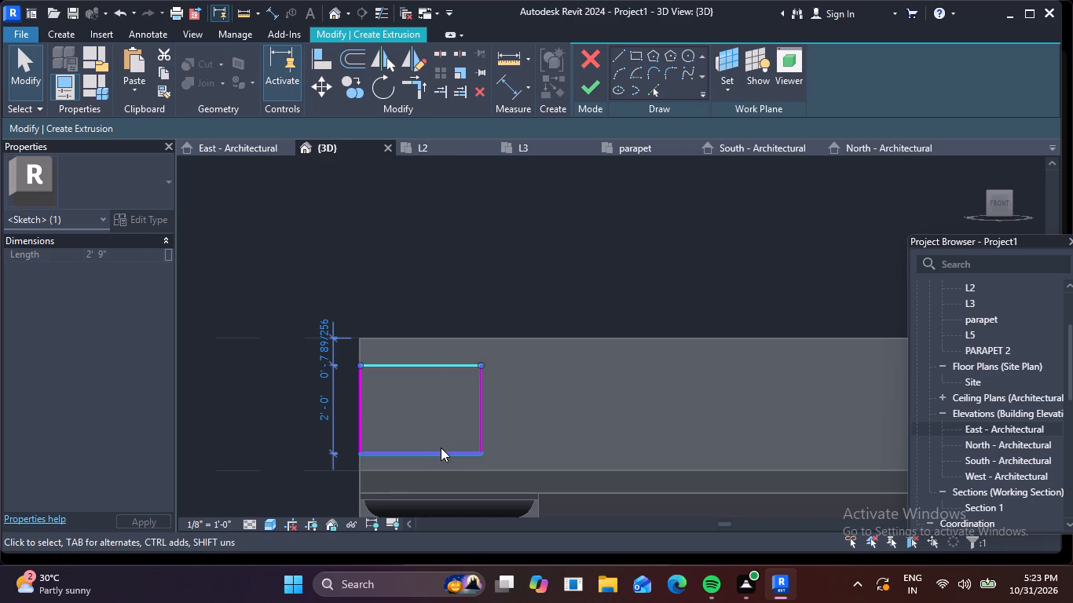
left_click(441, 448)
scroll(547, 414, "up", 2)
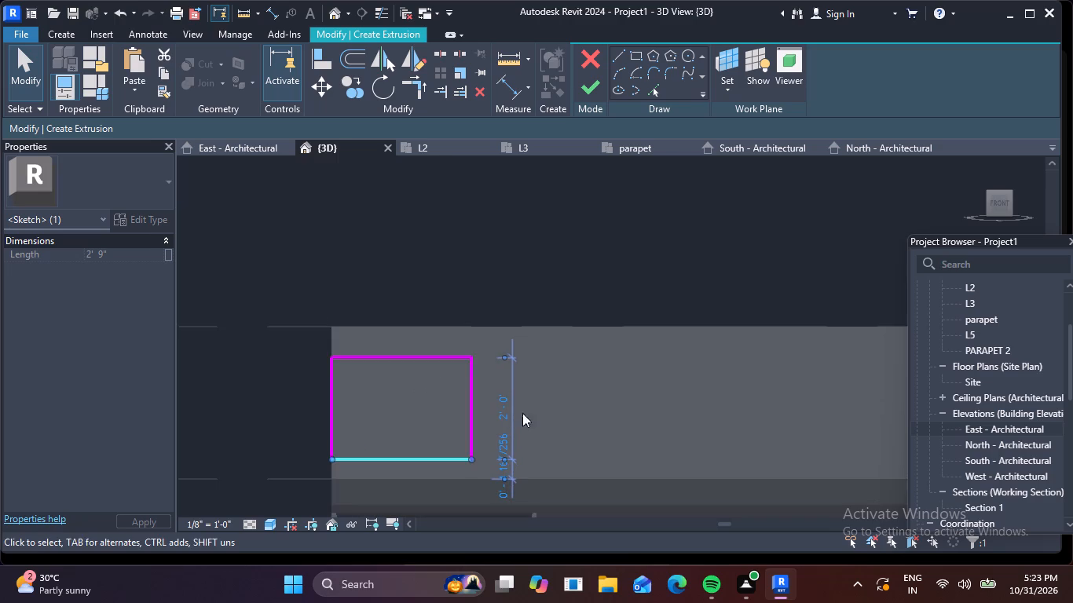
left_click(499, 415)
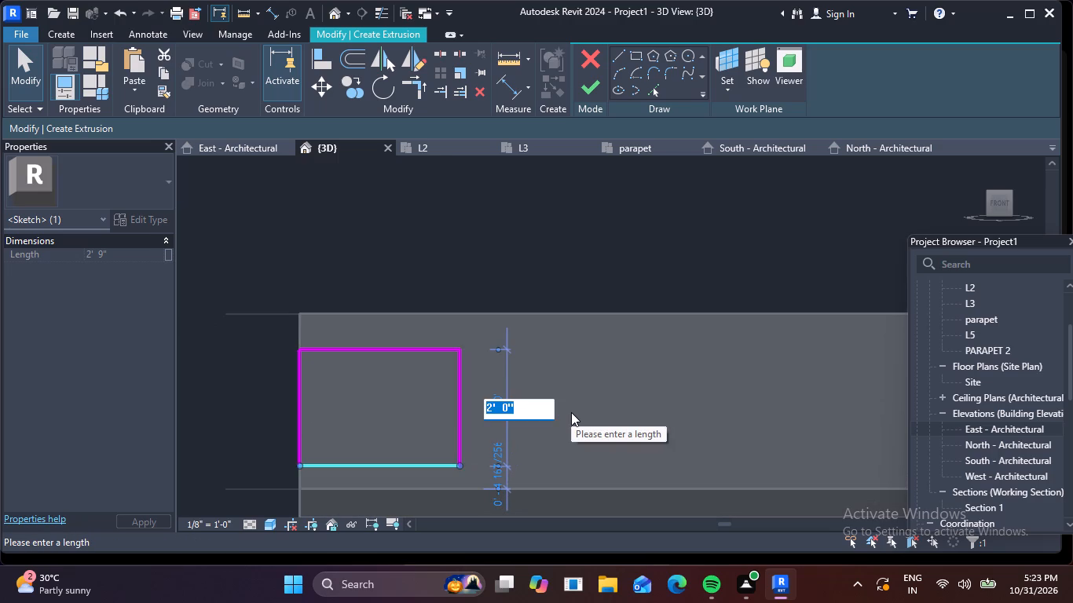
key("BackSpace")
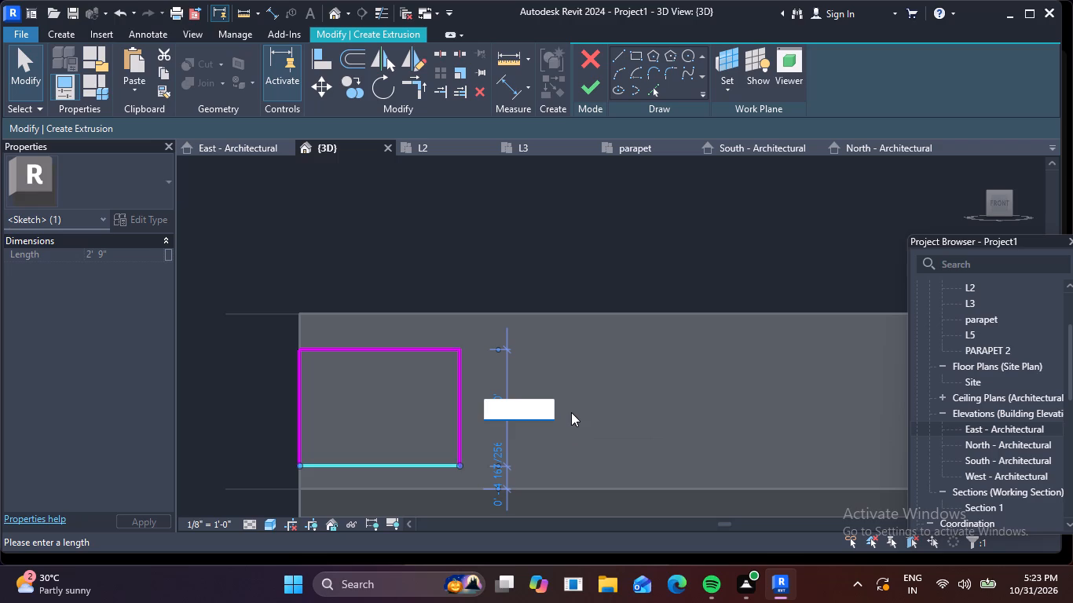
type("1'")
key("Return")
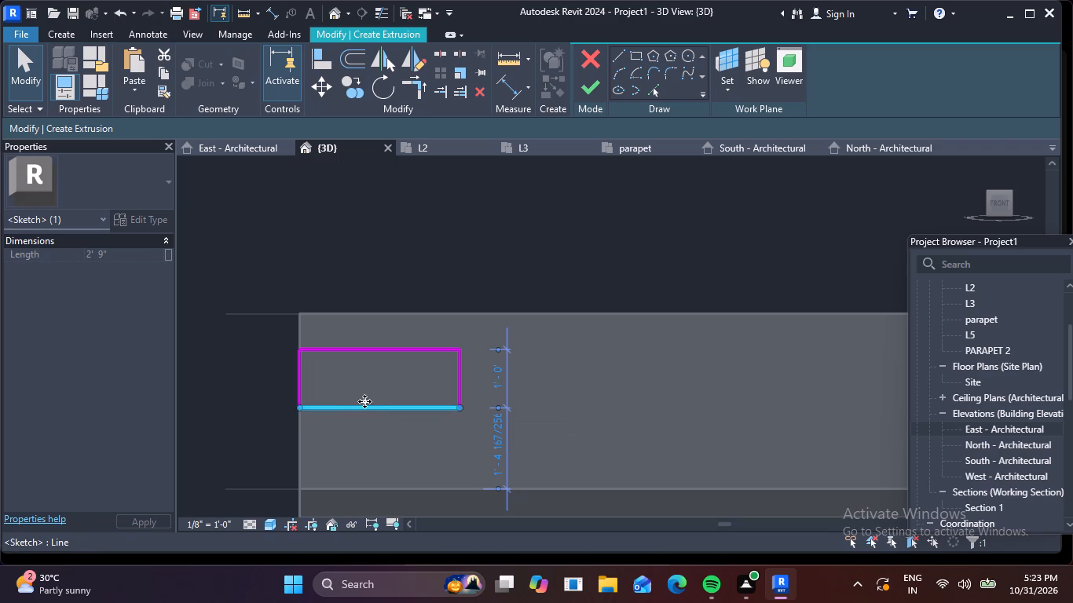
key("Escape")
Set the rectangle's width to 1' by moving its west line, making it a square.
left_click(299, 375)
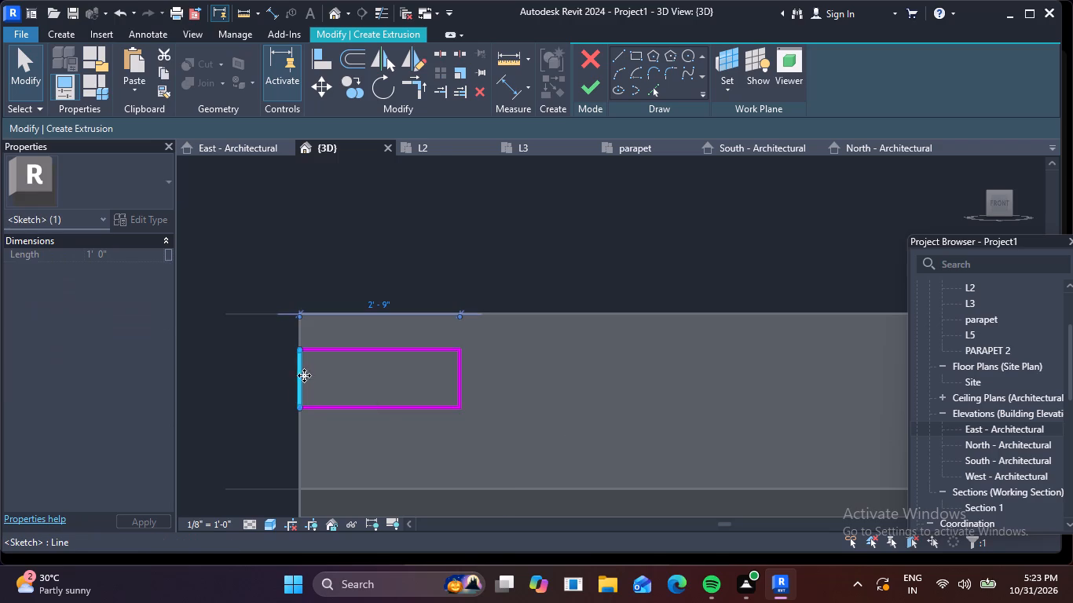
left_click(389, 301)
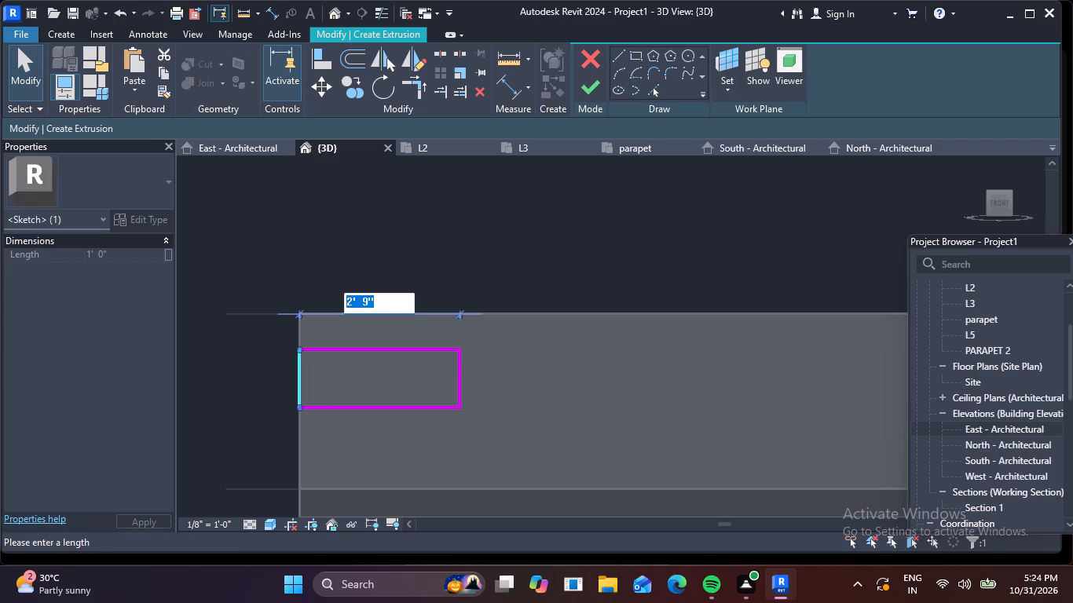
key("BackSpace")
key("1")
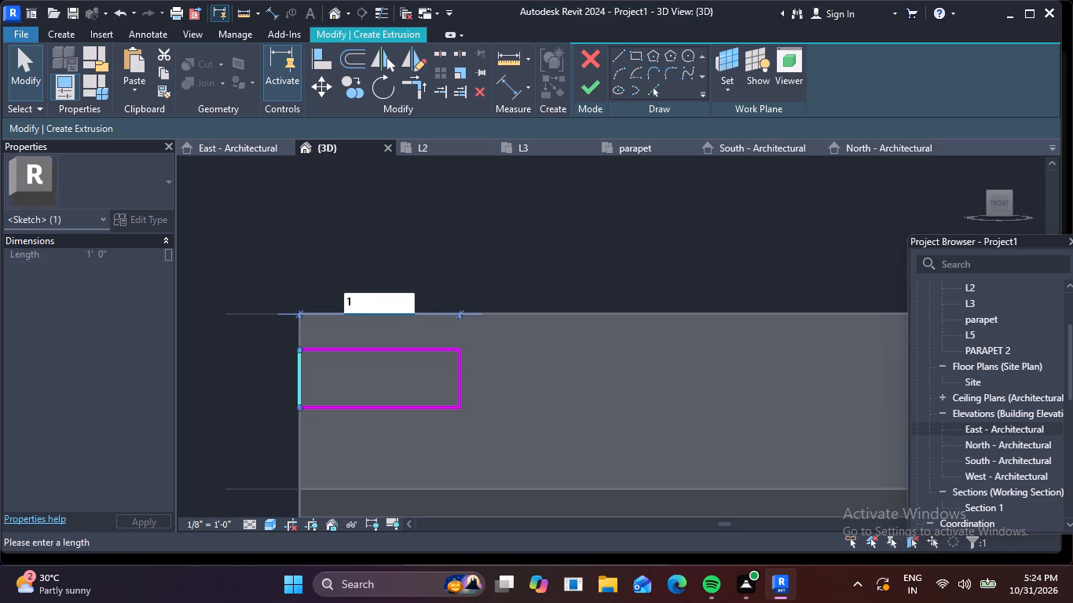
key("apostrophe")
key("Return")
key("Escape")
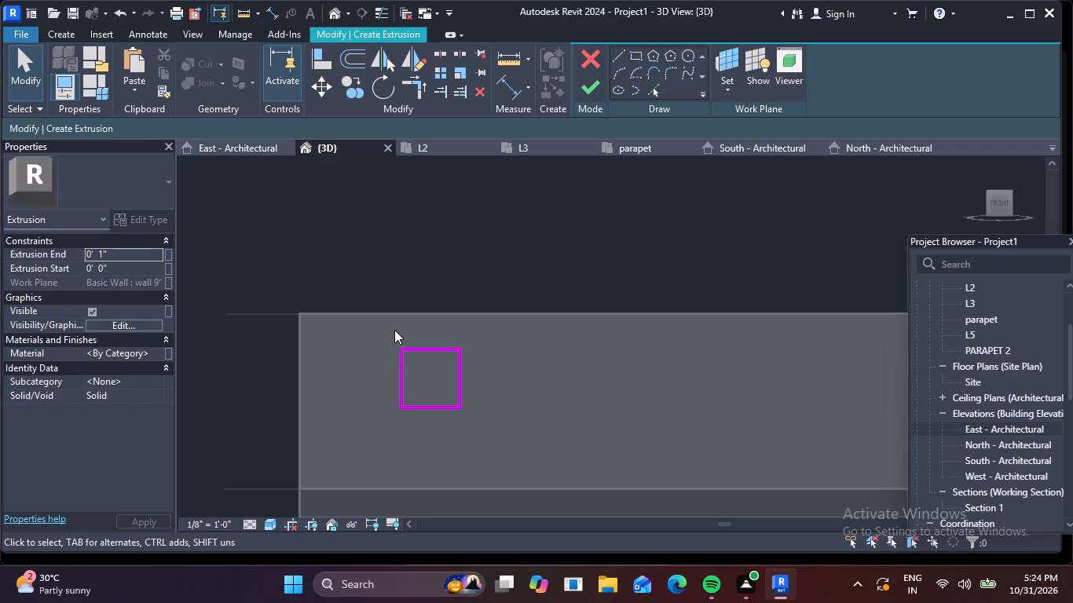
Move the whole square sketch horizontally to just inside the parapet wall's west edge.
left_click_drag(362, 330, 515, 449)
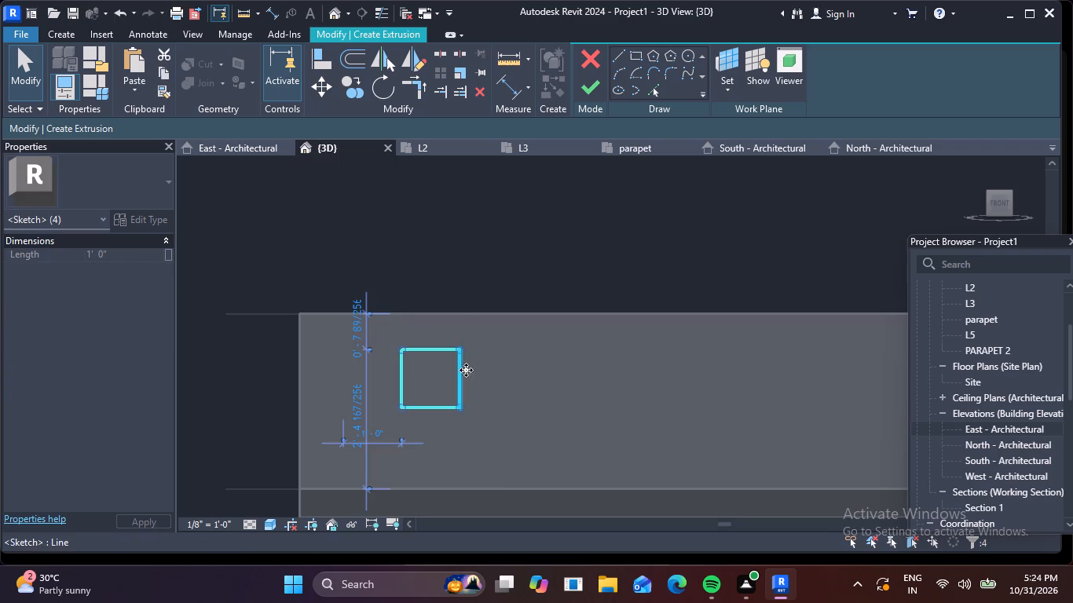
left_click(312, 85)
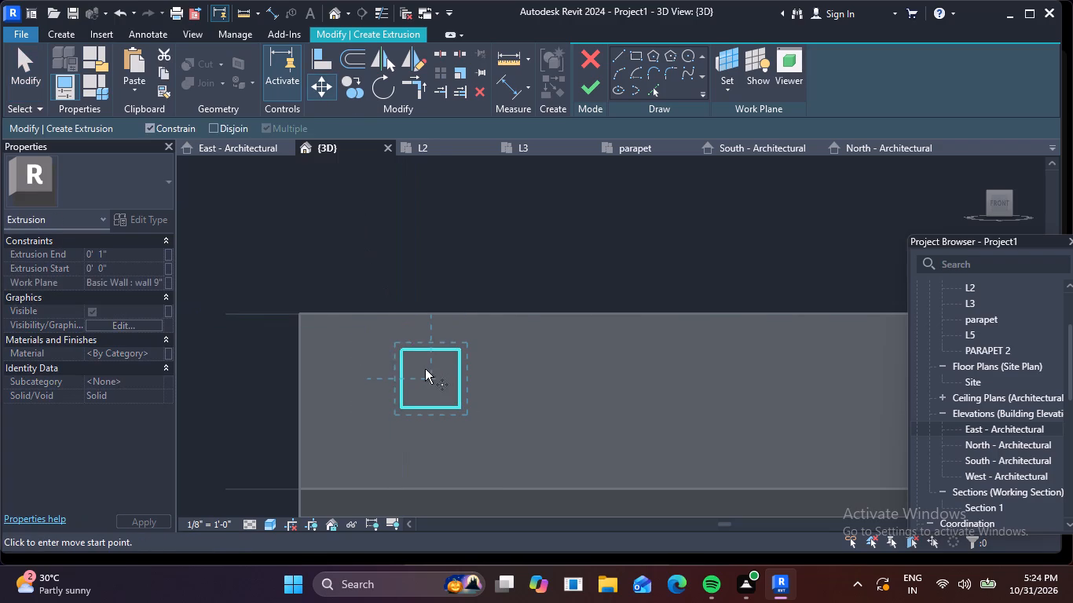
left_click_drag(432, 377, 364, 404)
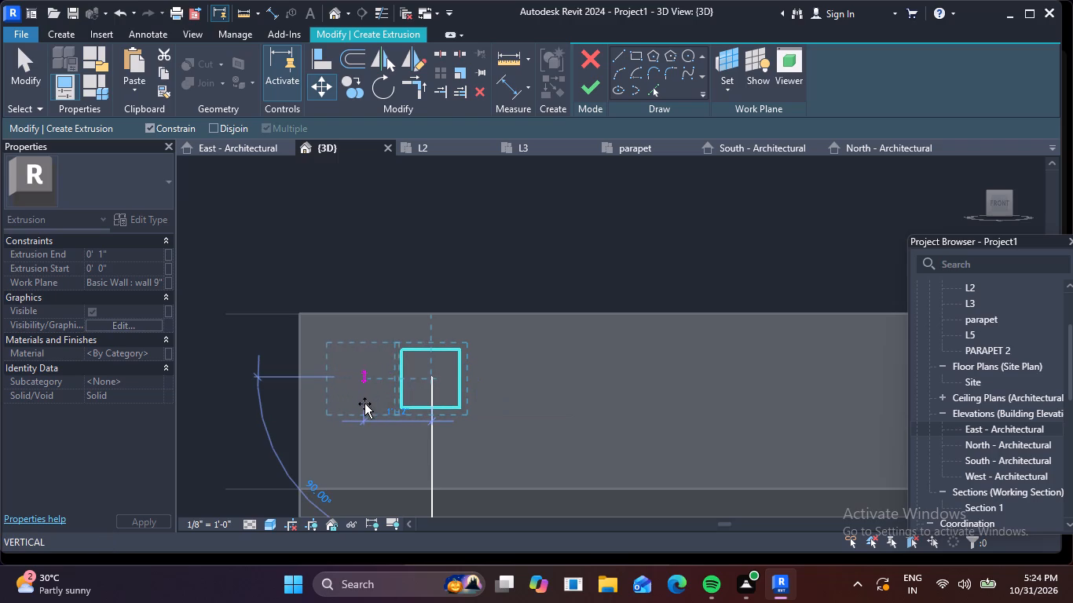
left_click_drag(364, 404, 360, 406)
left_click(353, 407)
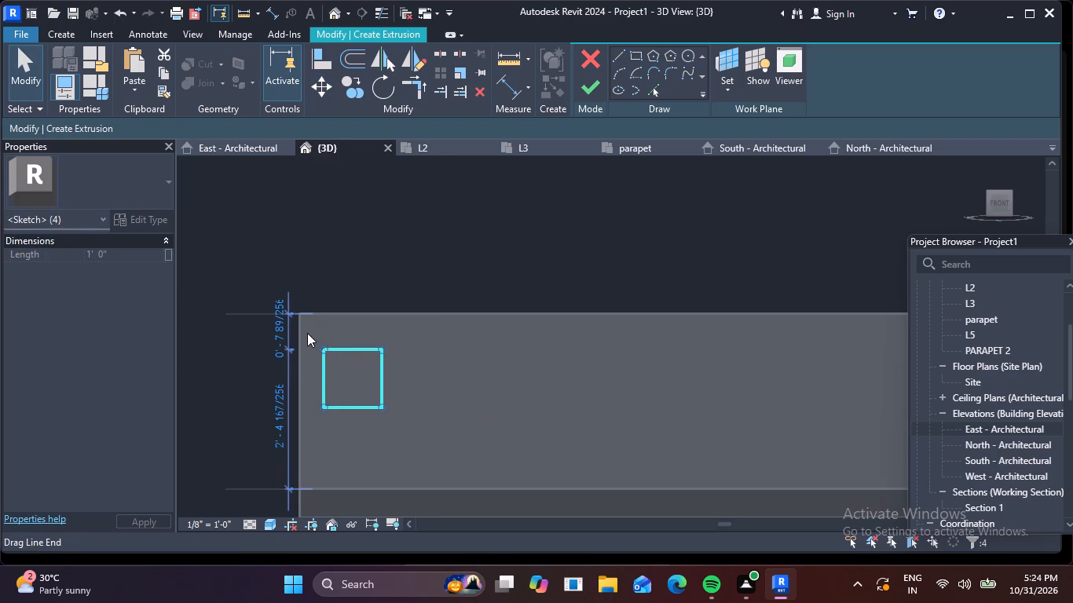
Move the square with Constrain off so its west side lies on the parapet wall's west edge, at about mid-height.
left_click_drag(302, 331, 380, 389)
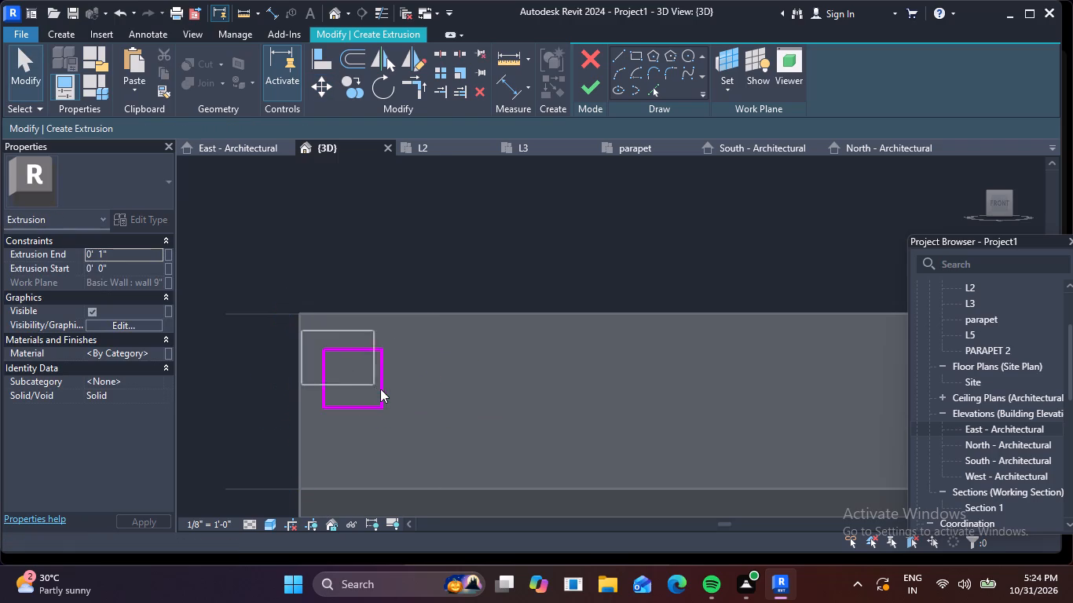
left_click_drag(380, 389, 445, 453)
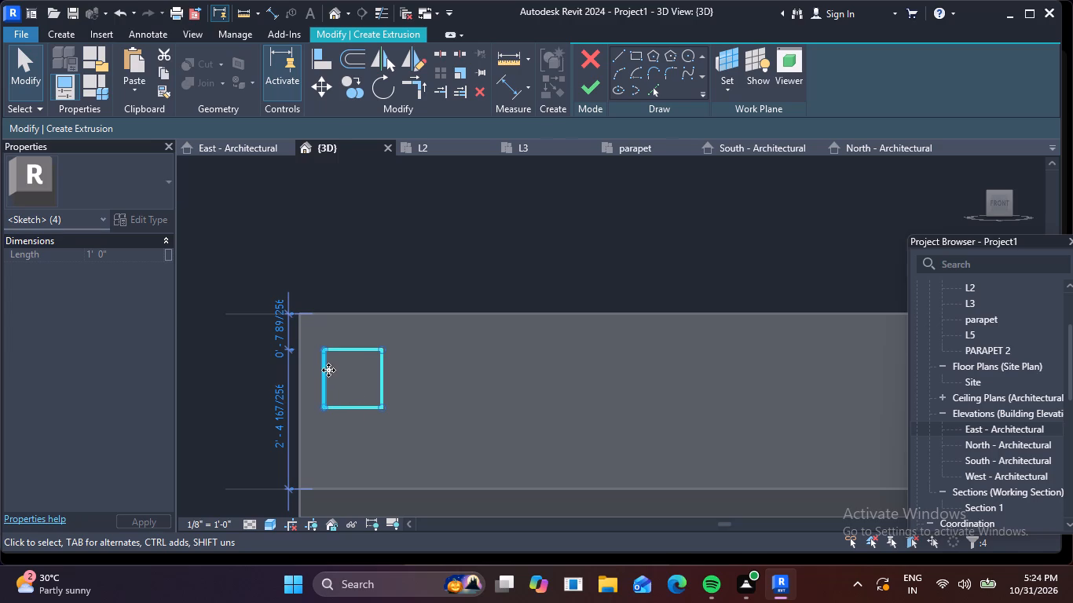
scroll(317, 382, "up", 5)
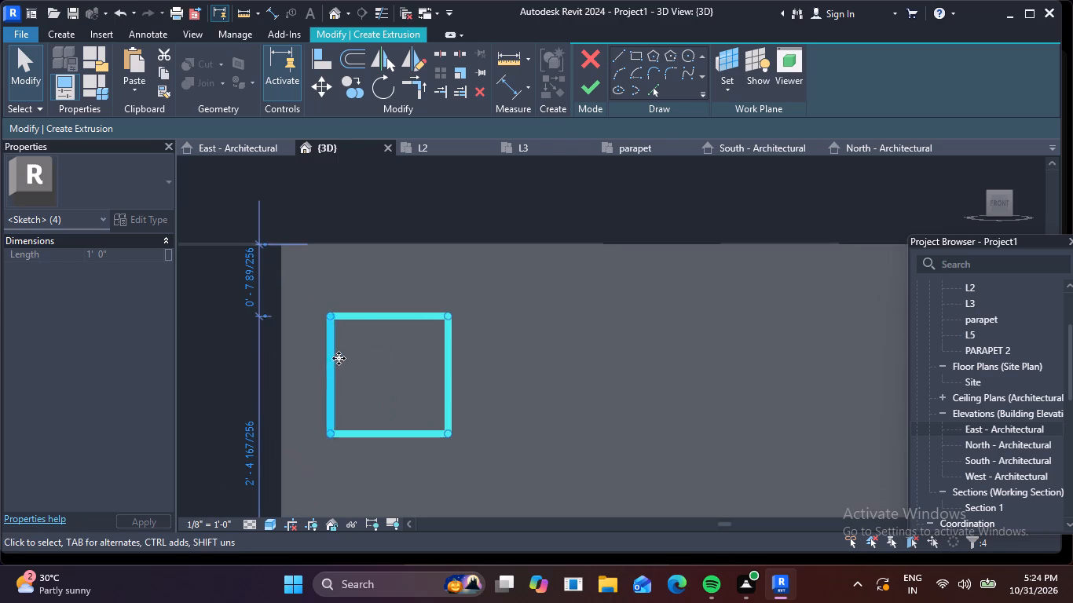
left_click(322, 85)
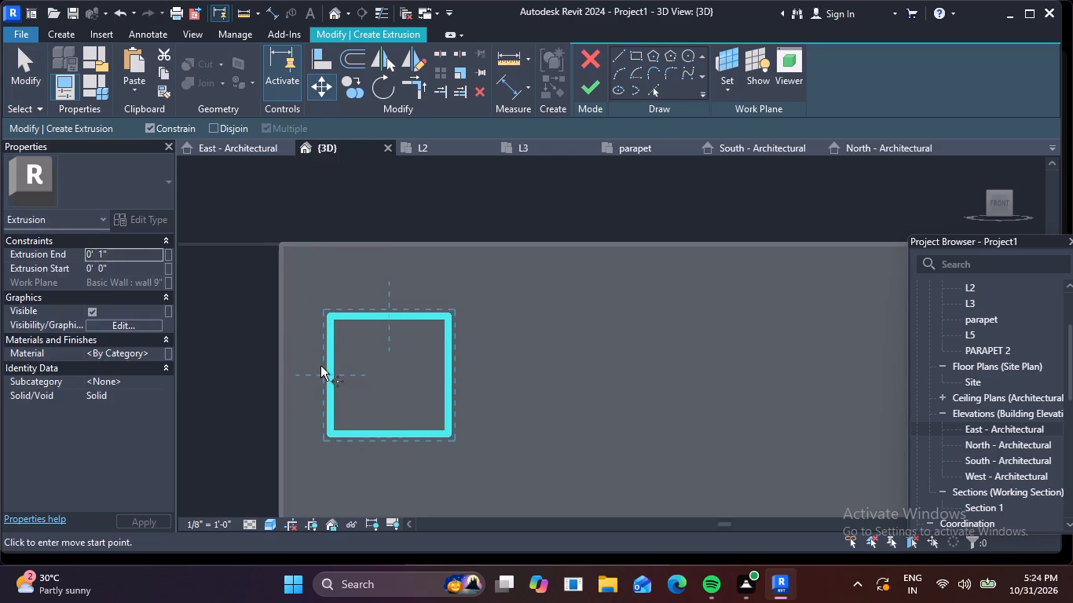
left_click(325, 374)
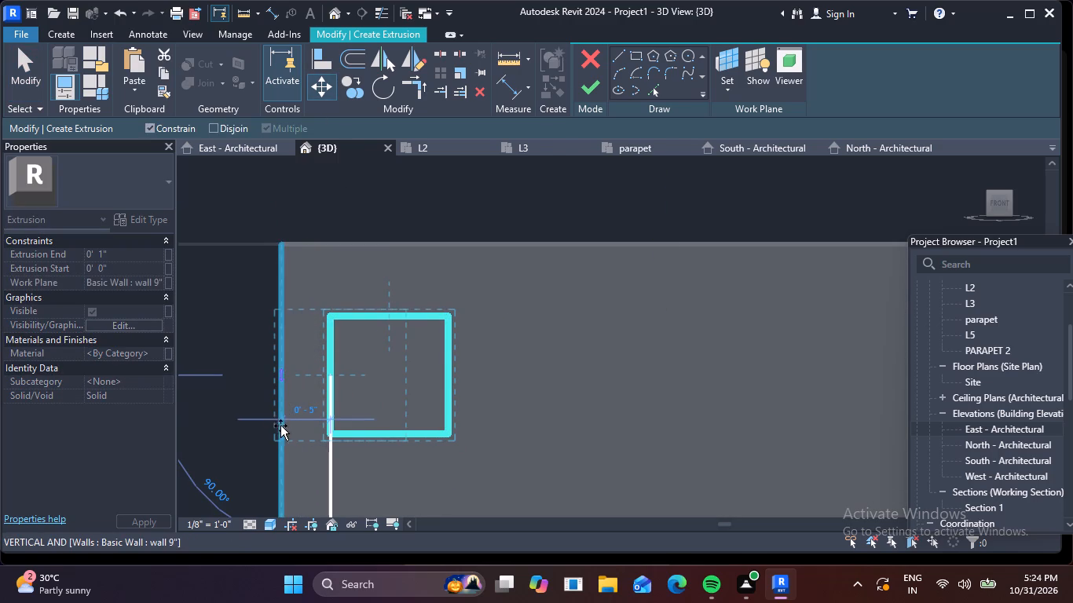
left_click(155, 126)
scroll(332, 368, "down", 2)
middle_click_drag(332, 371, 345, 339)
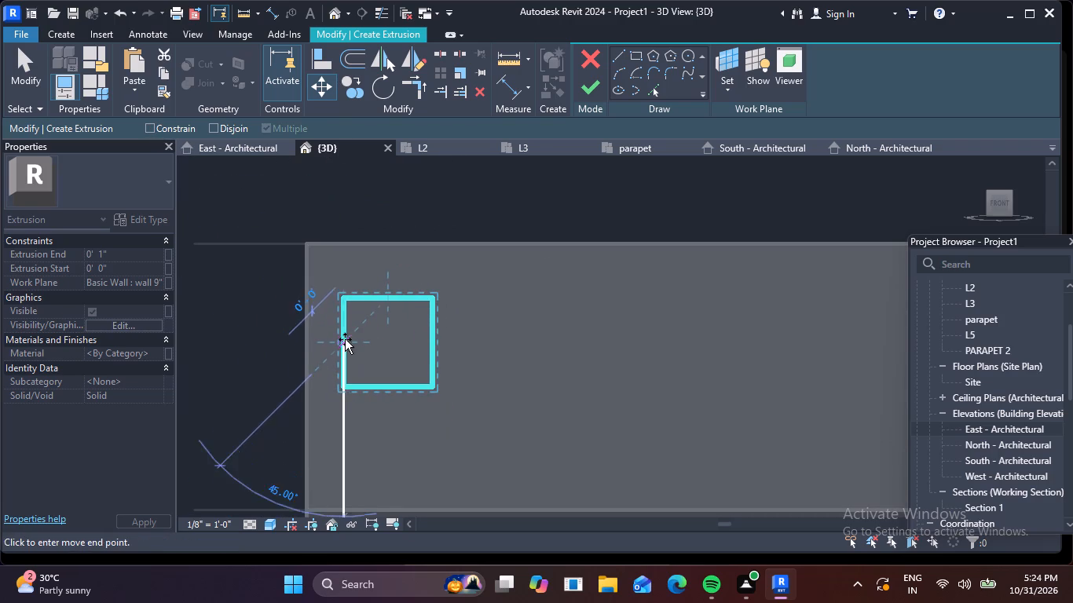
left_click(306, 389)
key("Escape")
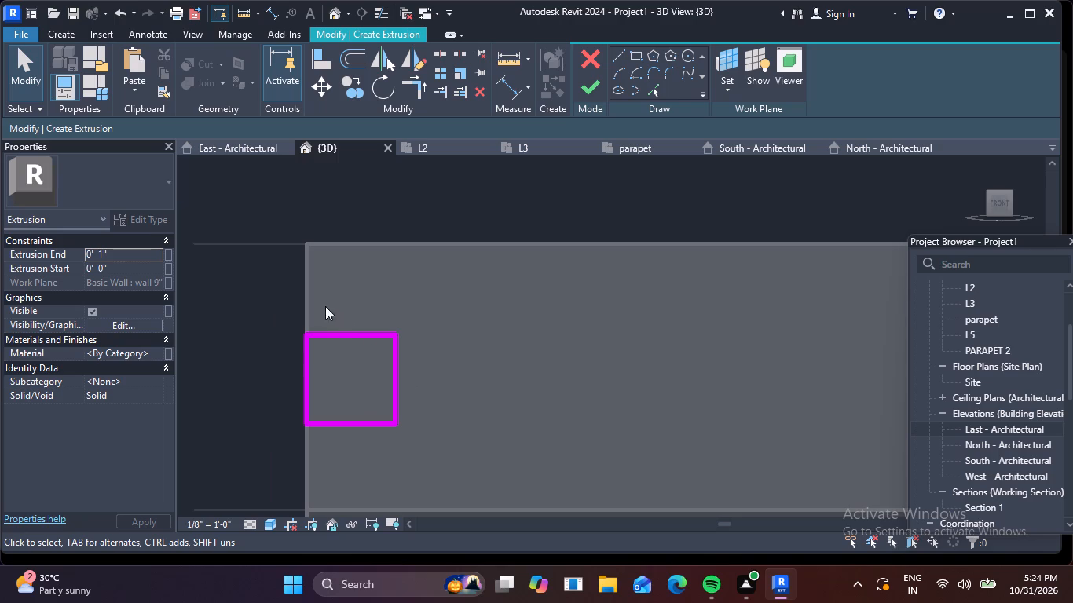
Nudge the whole square sketch horizontally east along the parapet wall, until its west side is slightly more than one square-width from the wall's west edge.
left_click_drag(243, 289, 456, 463)
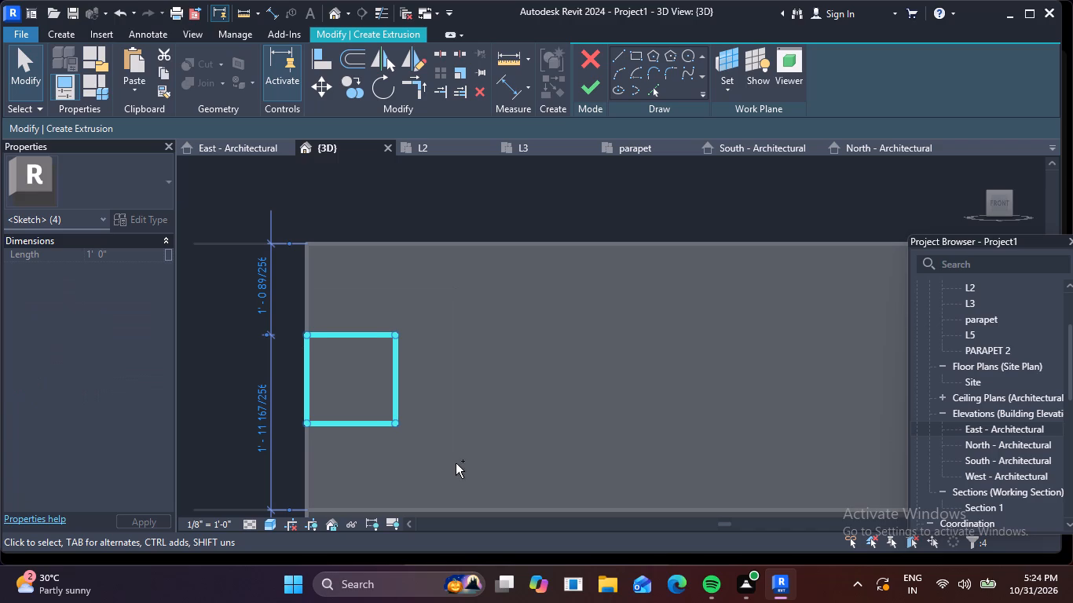
key("ctrl+Right")
key("ctrl+Right")
key("ctrl+Right")
key("ctrl+Right")
key("ctrl+Right")
key("ctrl+Right")
key("ctrl+Right")
key("ctrl+Right")
key("ctrl+Right")
key("ctrl+Right")
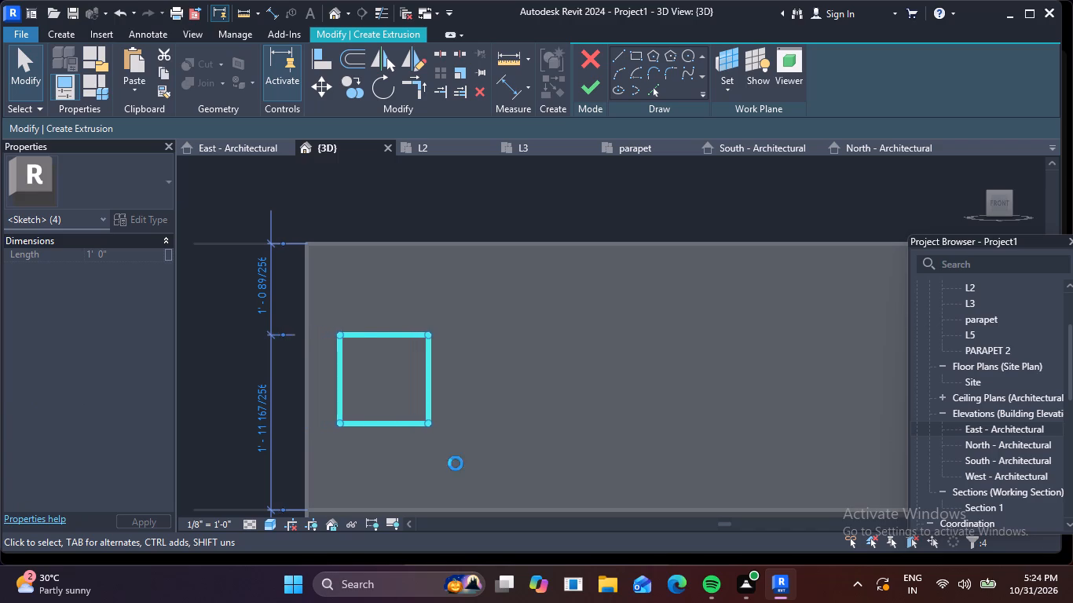
key("ctrl+Right")
key("ctrl+Right")
key("ctrl+Right")
key("ctrl+Right")
key("ctrl+Right")
key("ctrl+Right")
key("ctrl+Right")
key("ctrl+Right")
key("ctrl+Right")
key("ctrl+Right")
key("ctrl+Right")
key("ctrl+Right")
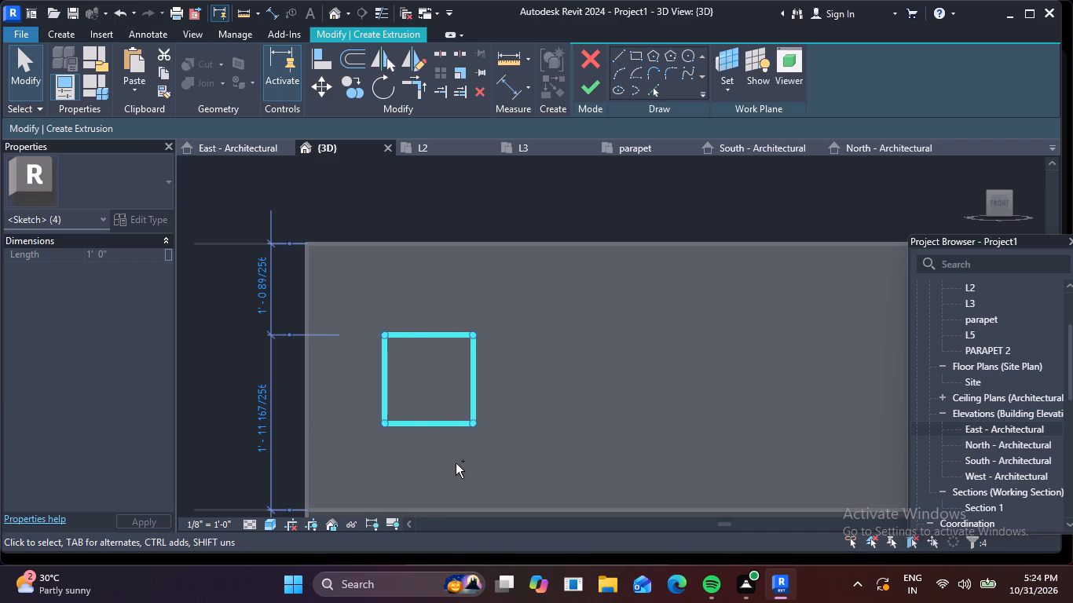
key("ctrl+Right")
key("ctrl+Right")
key("ctrl+Right")
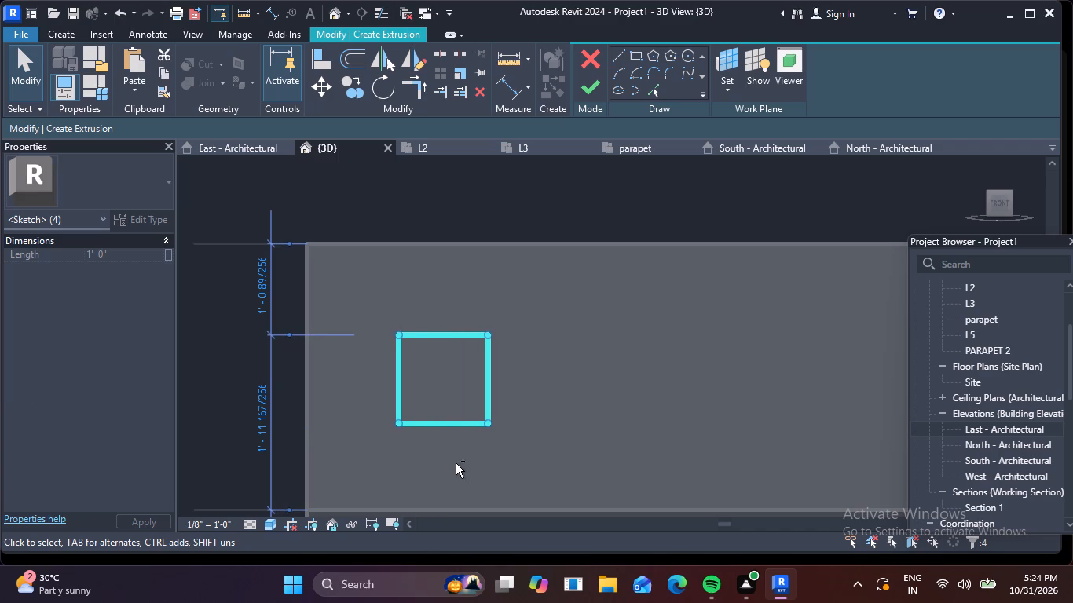
key("ctrl+Right")
key("ctrl+Right")
key("ctrl+Right")
key("ctrl+Right")
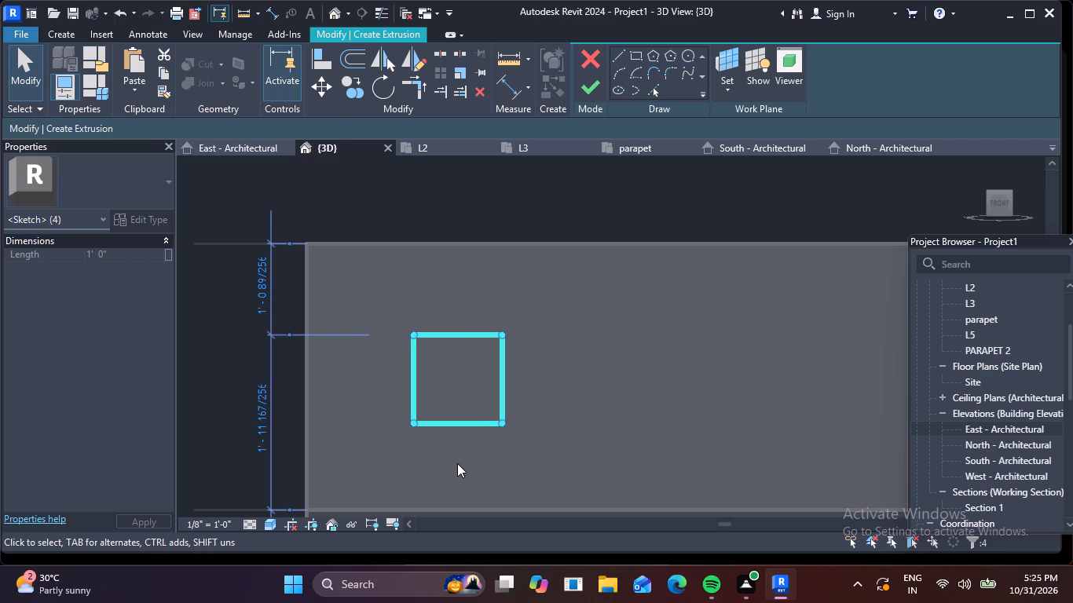
key("Escape")
Finish the square sketch as a solid extrusion with an Extrusion End of 0' 1".
scroll(457, 463, "down", 8)
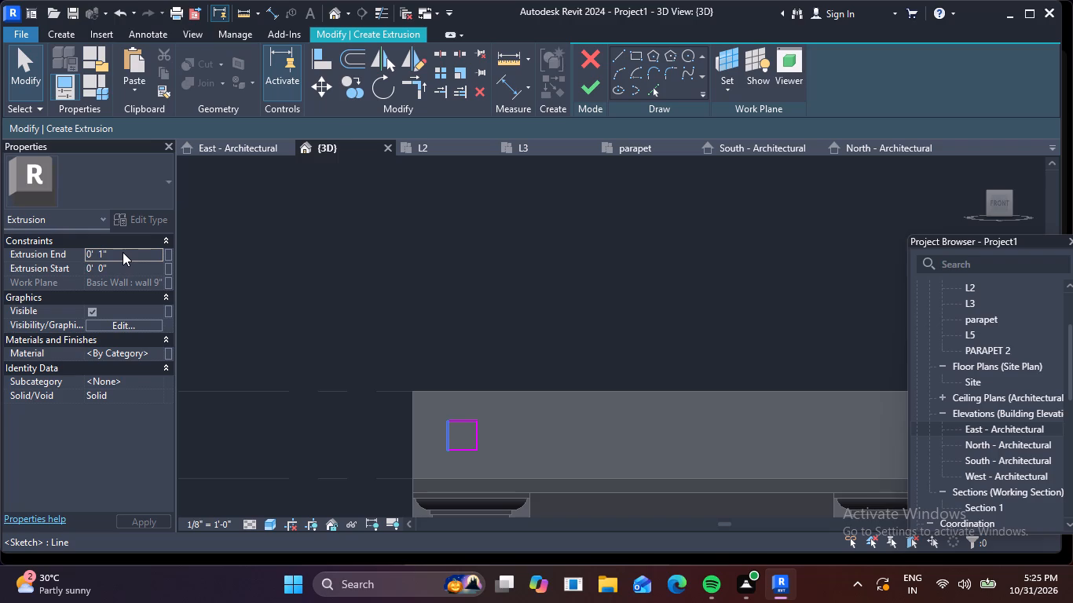
scroll(123, 252, "up", 5)
left_click(123, 252)
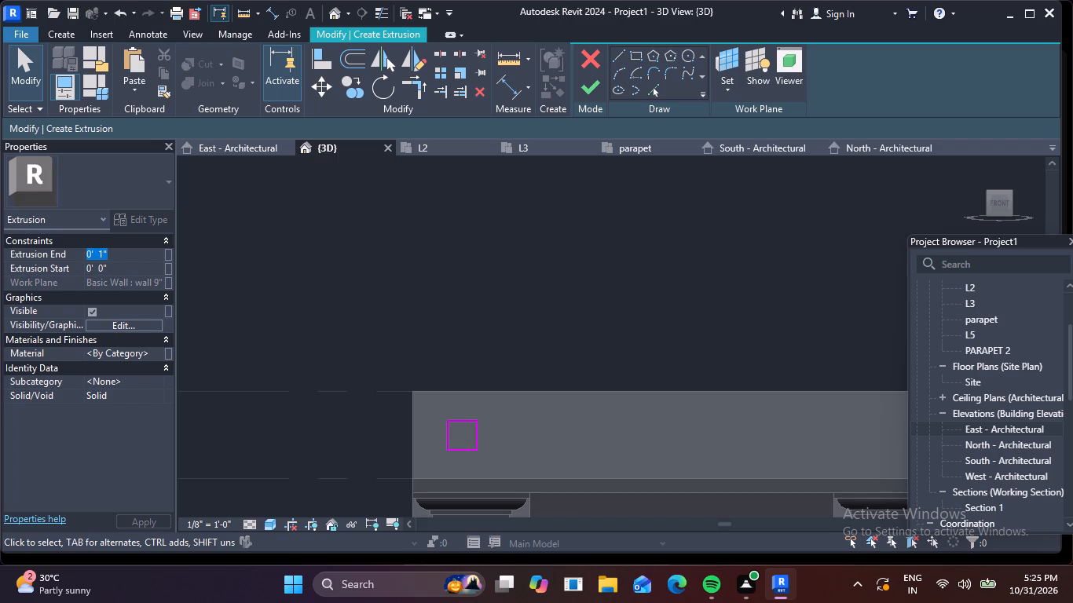
key("Return")
left_click(588, 79)
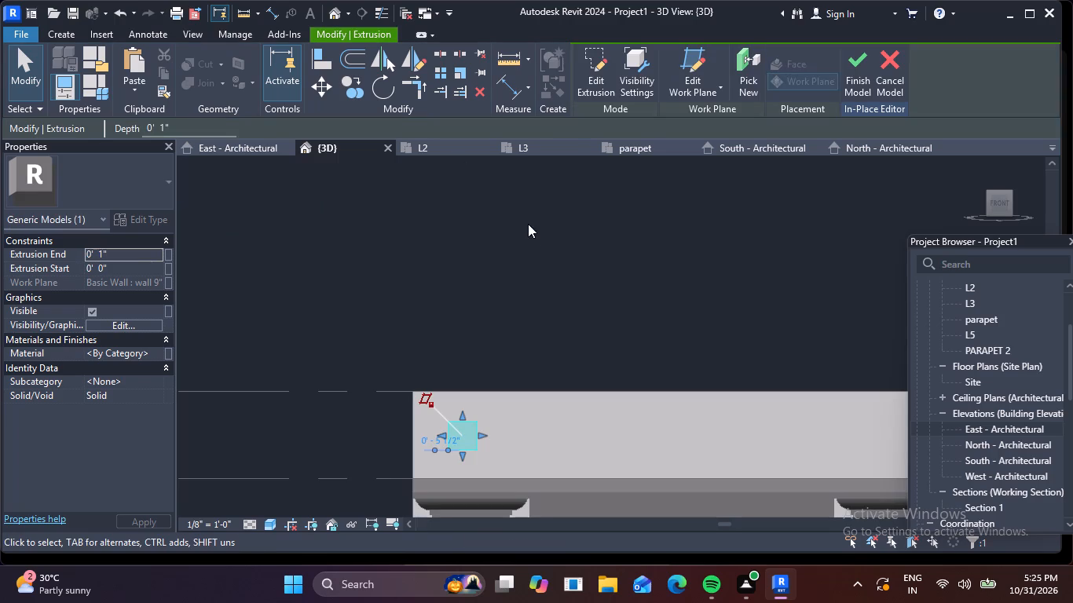
Examine the extruded square on the parapet wall from an angle and from the front.
middle_click_drag(534, 243, 599, 301, "shift")
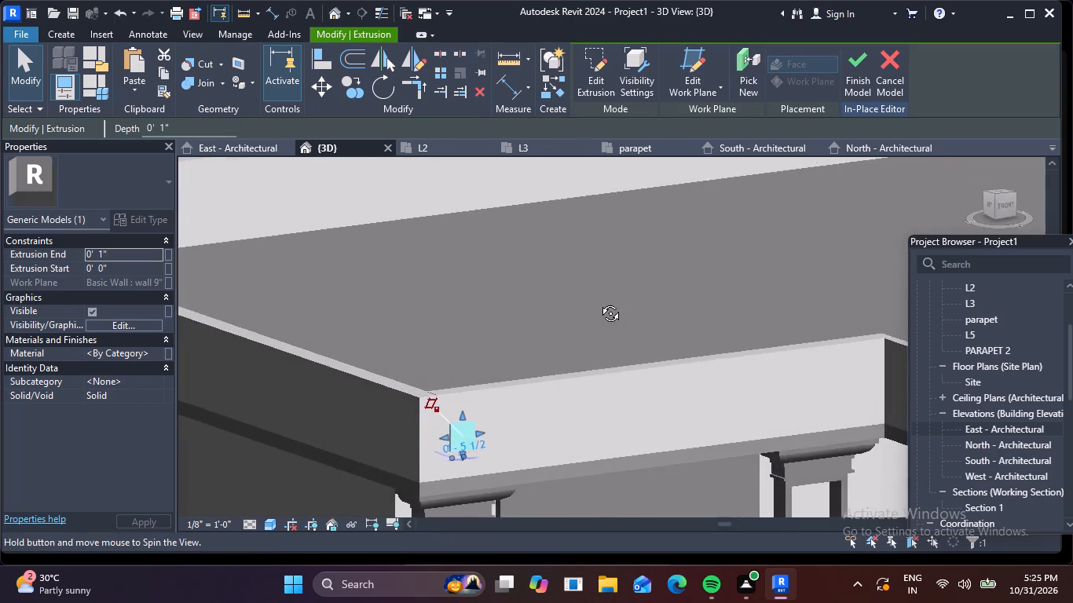
middle_click_drag(599, 301, 634, 301, "shift")
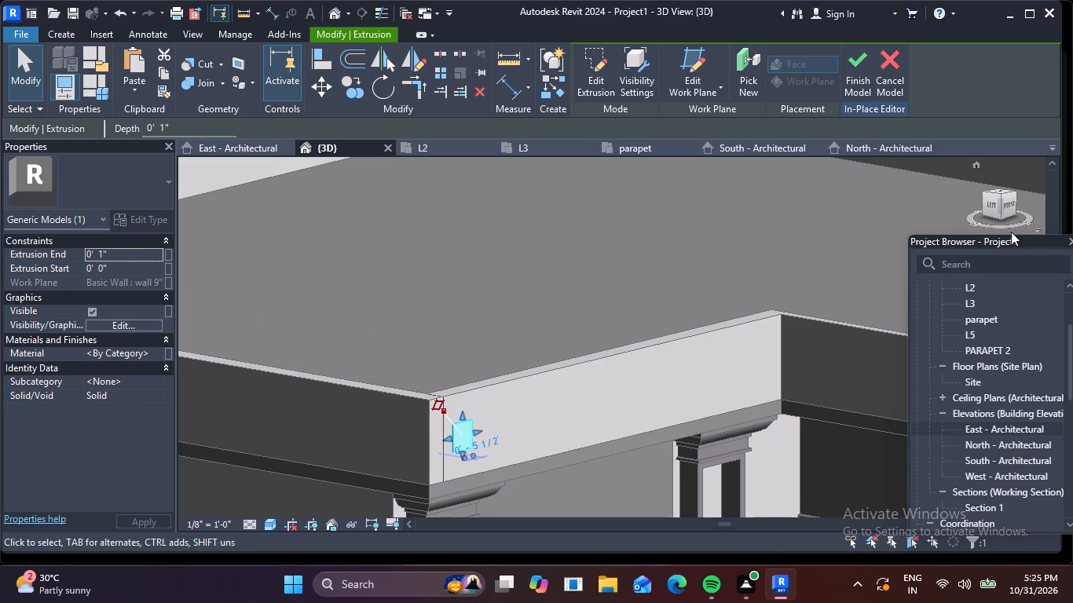
left_click(1009, 209)
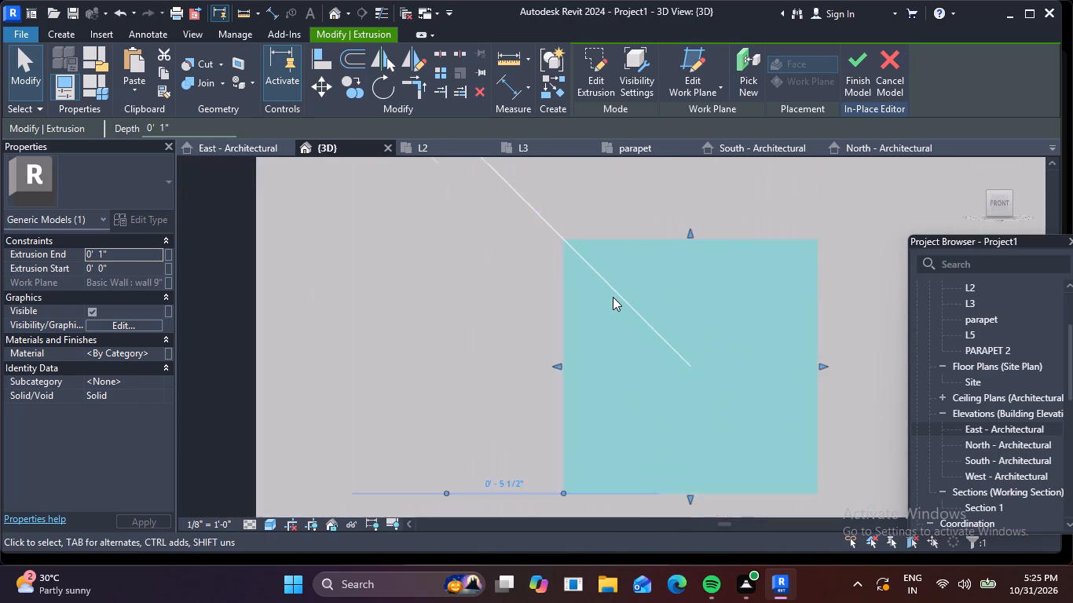
scroll(662, 311, "down", 6)
scroll(745, 309, "down", 2)
middle_click_drag(739, 312, 633, 342)
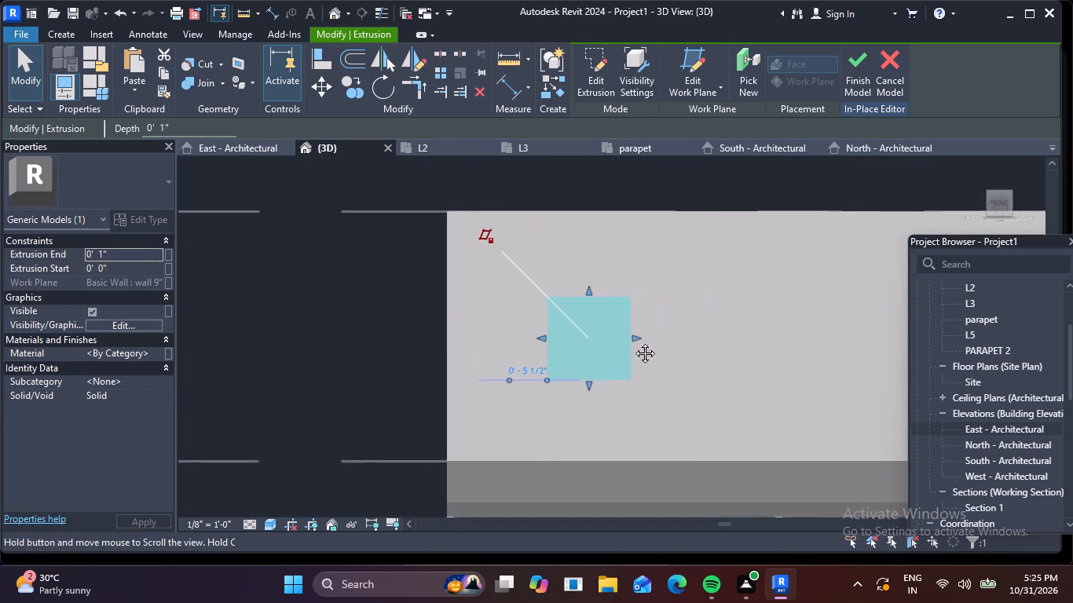
middle_click_drag(633, 342, 330, 389)
scroll(331, 389, "down", 7)
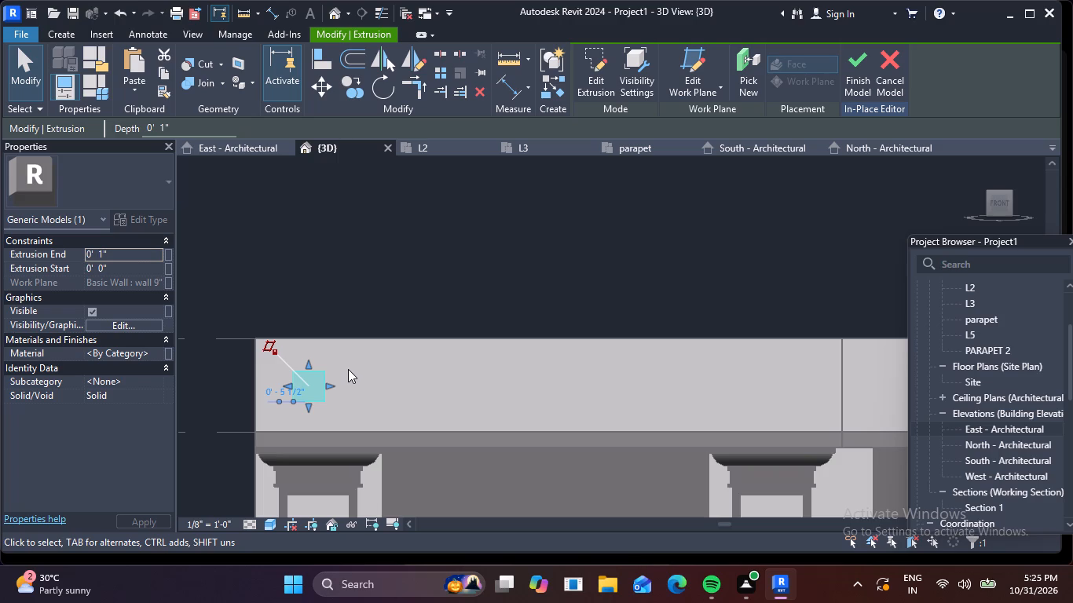
Create a grouped linear array of 10 square extrusions along the parapet's westernmost bay, with Move To set to Last and a 15'-0" horizontal span.
left_click(445, 71)
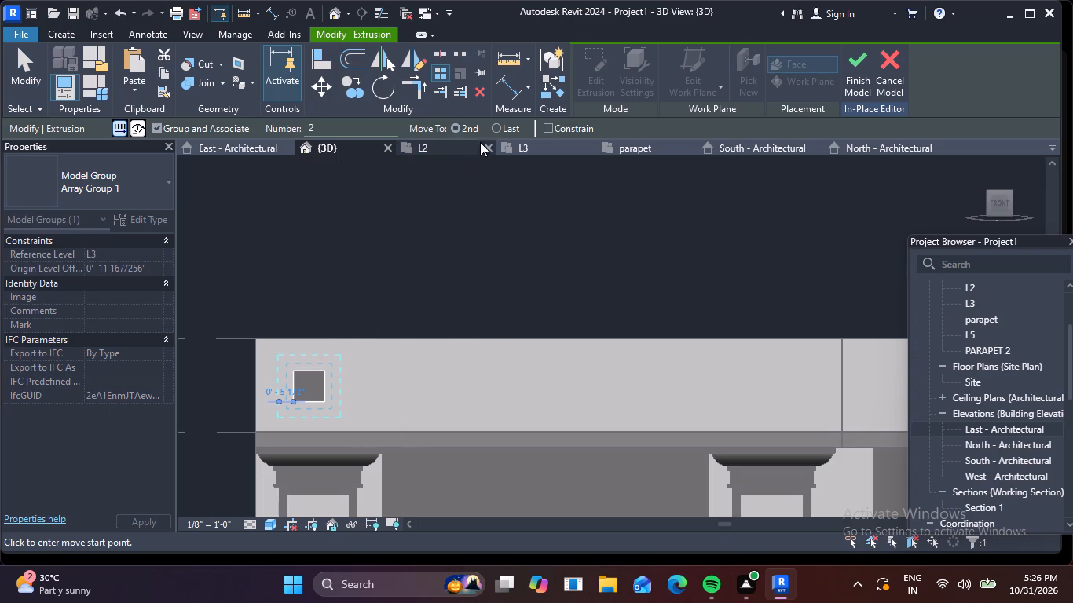
left_click(495, 126)
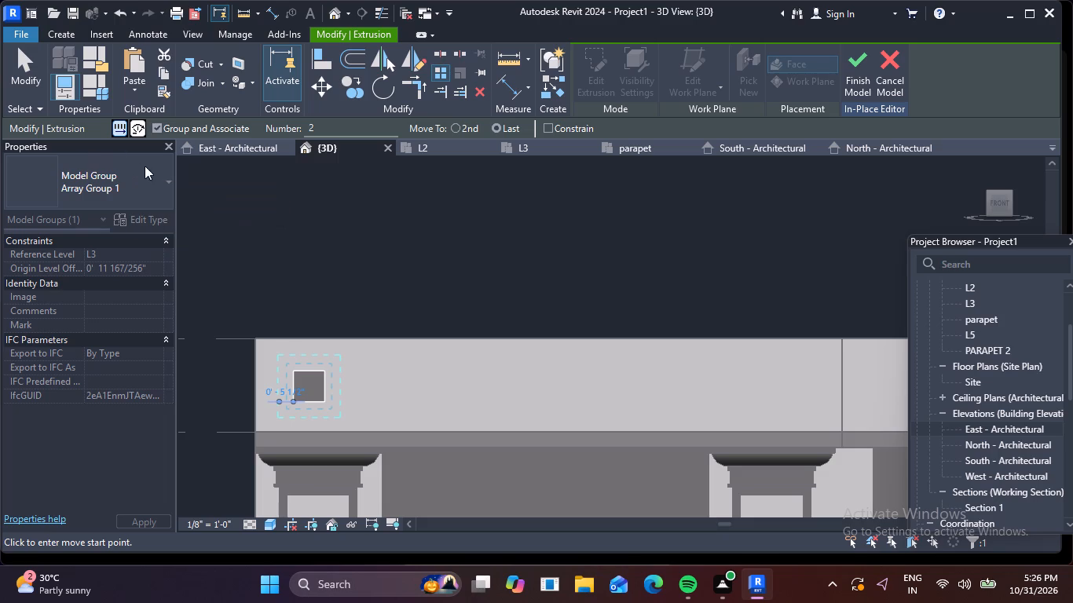
scroll(299, 356, "down", 2)
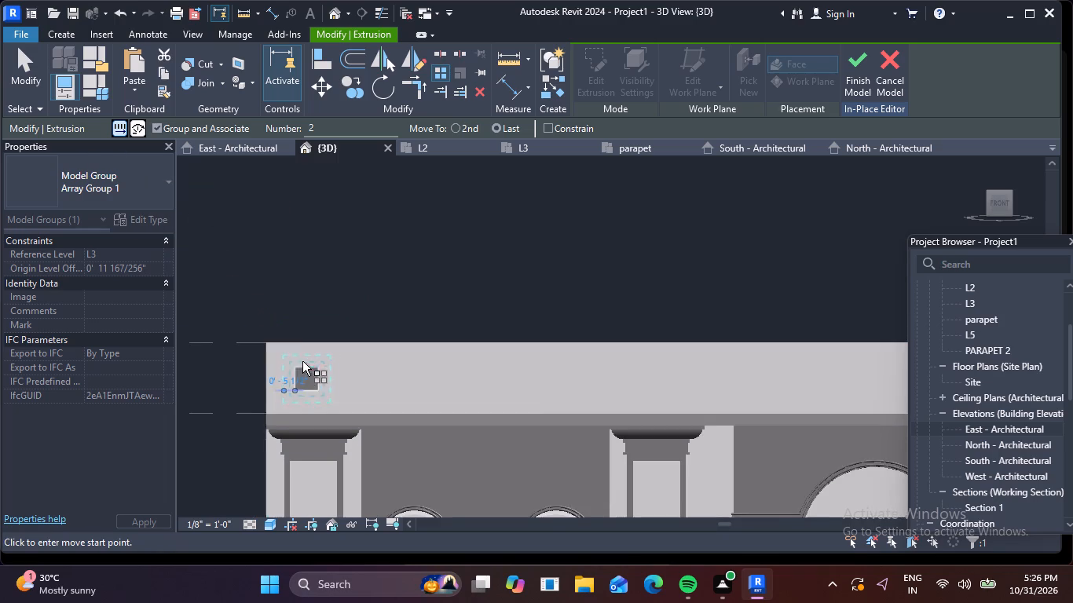
scroll(302, 361, "down", 1)
middle_click_drag(361, 370, 417, 362)
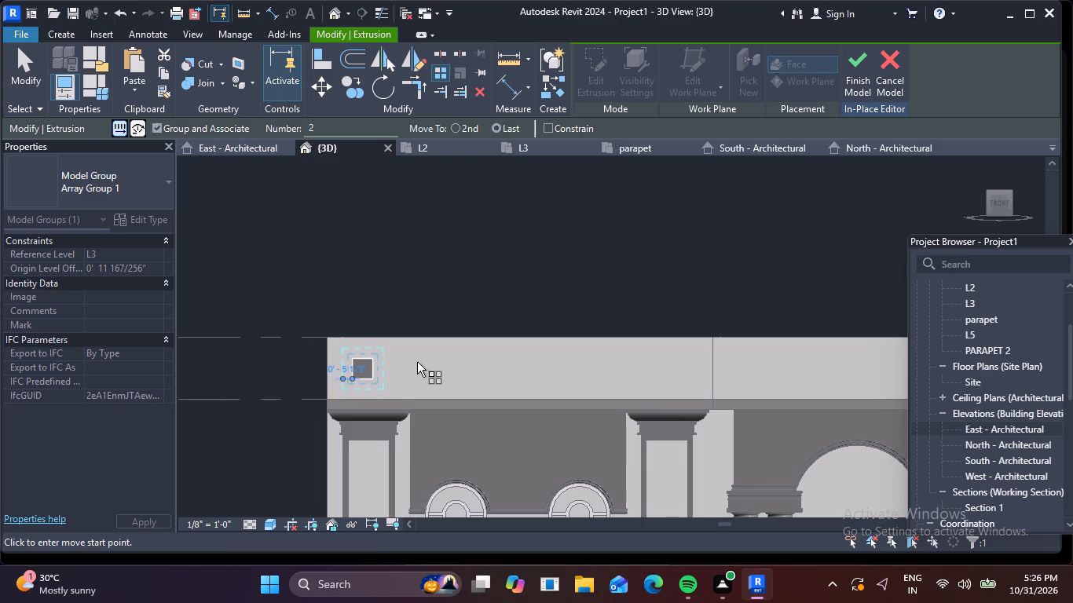
left_click(364, 367)
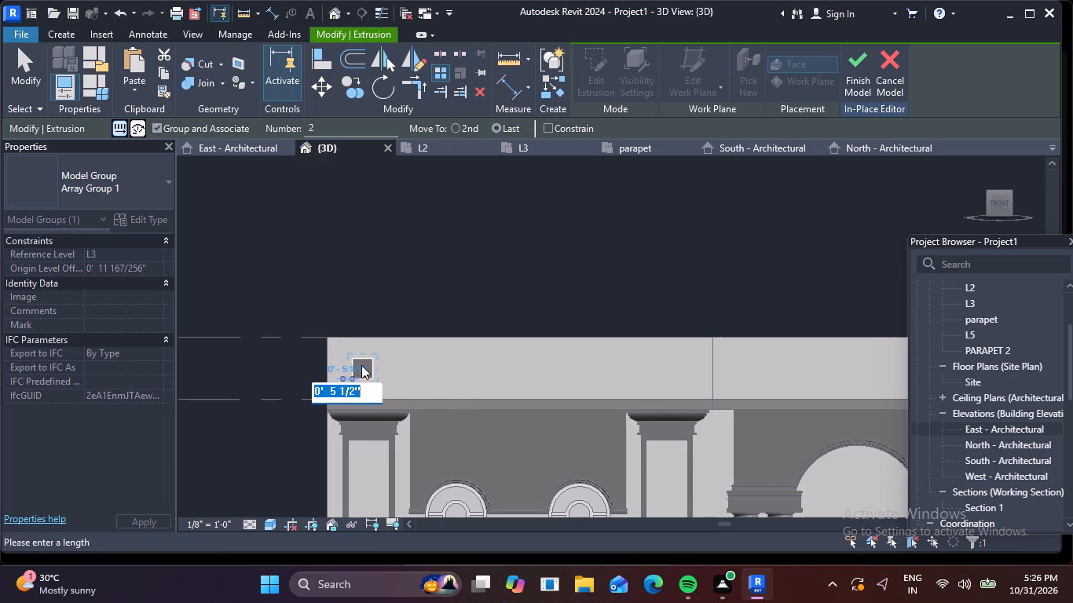
left_click_drag(361, 365, 478, 367)
scroll(482, 367, "down", 2)
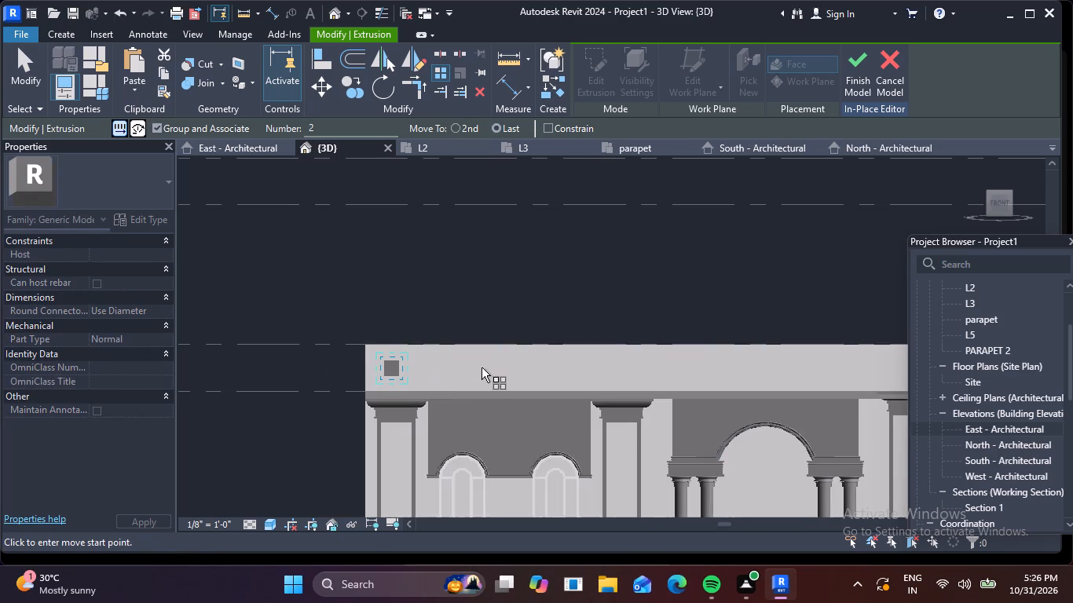
middle_click_drag(424, 378, 366, 394)
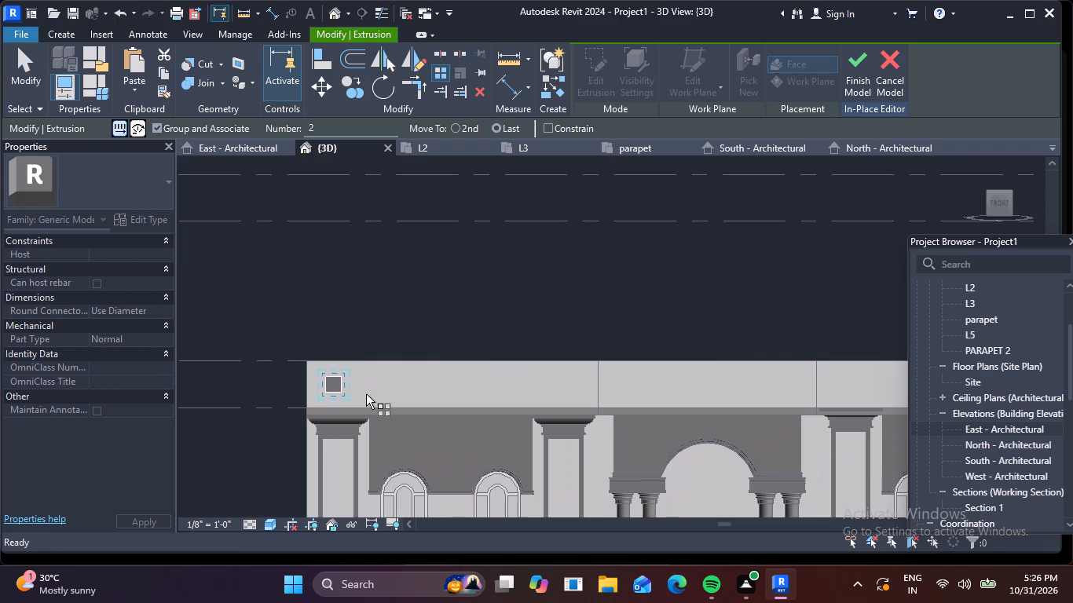
left_click(160, 123)
left_click(161, 131)
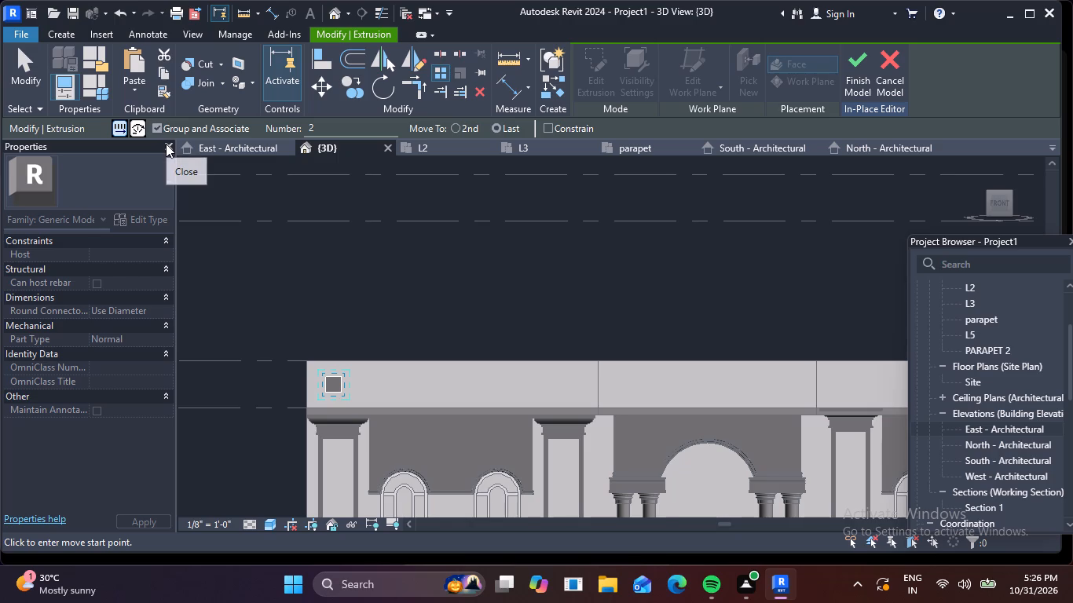
left_click(119, 126)
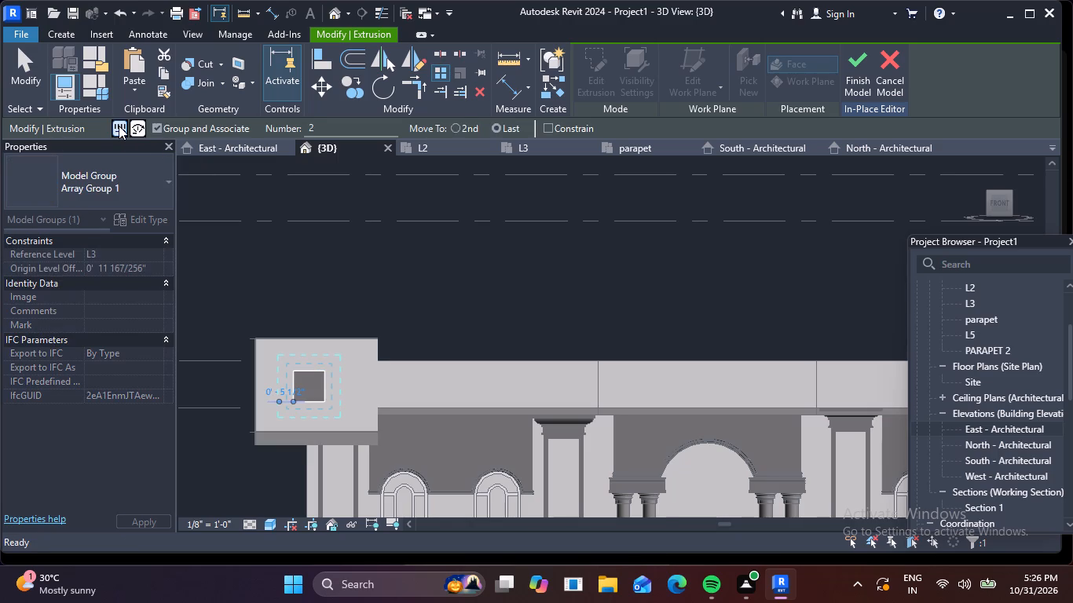
left_click(119, 126)
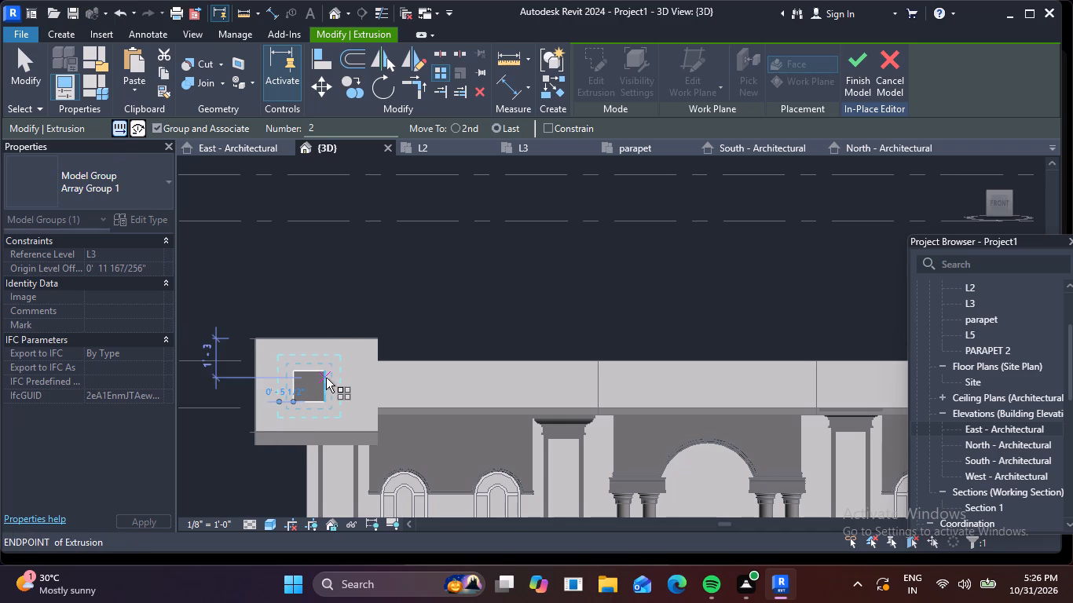
scroll(402, 386, "down", 7)
scroll(331, 381, "up", 6)
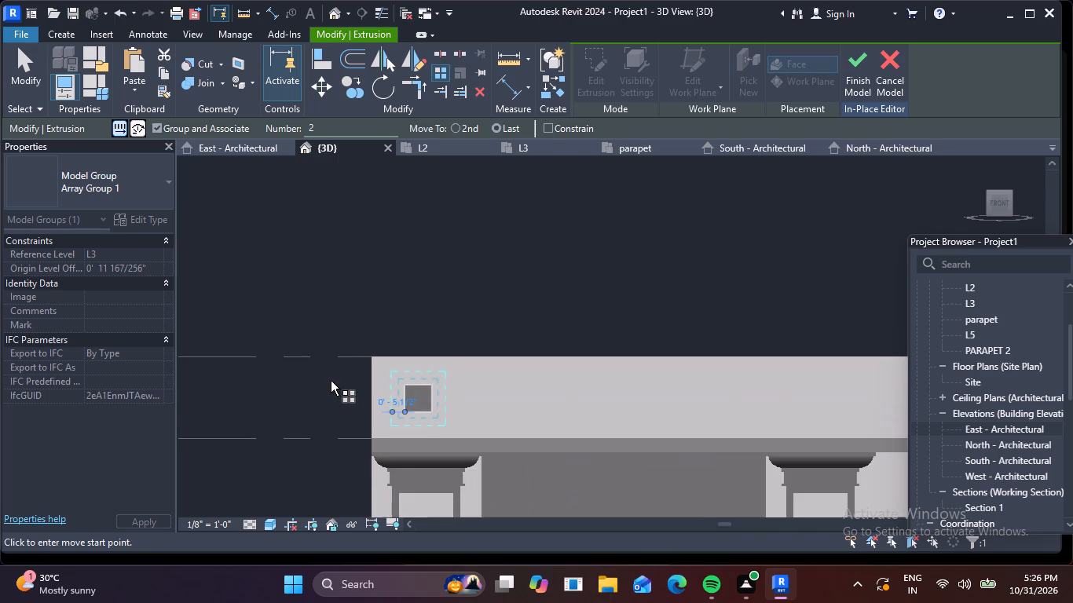
left_click(430, 385)
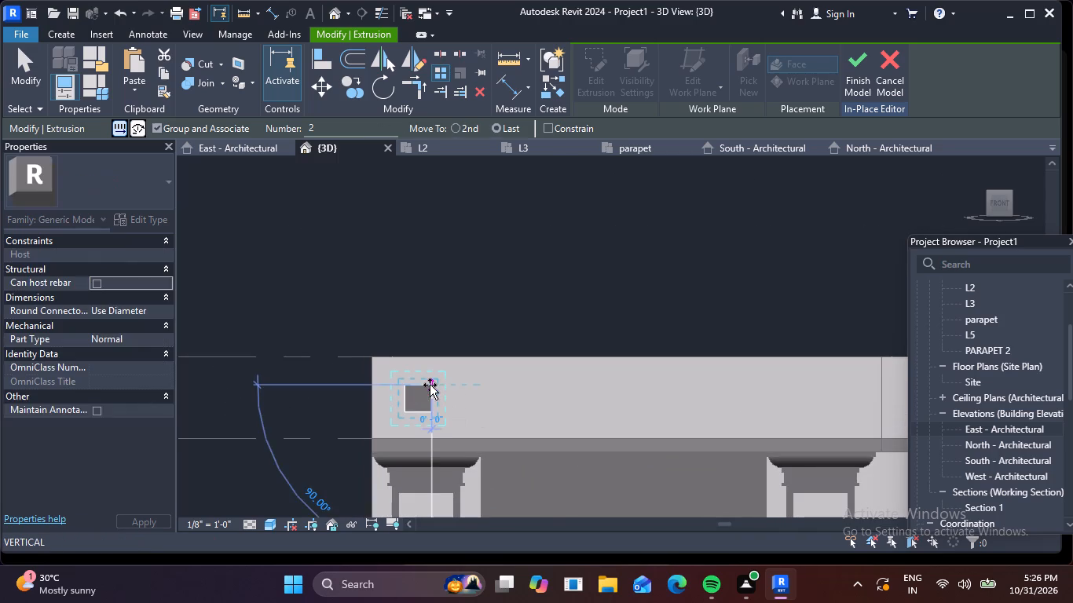
scroll(566, 382, "down", 6)
middle_click_drag(561, 385, 247, 383)
scroll(247, 383, "up", 1)
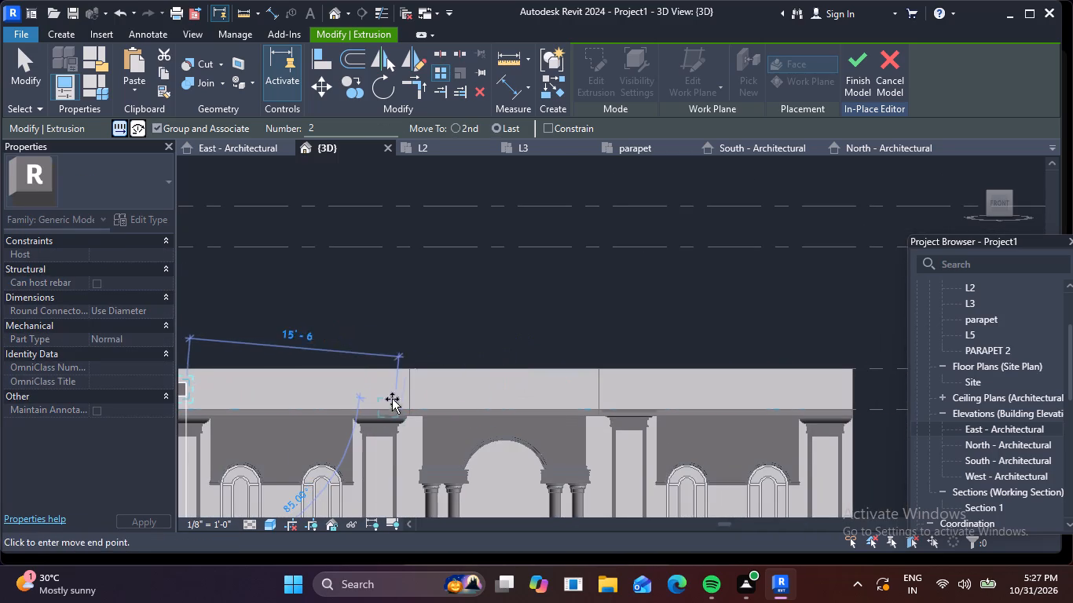
scroll(388, 387, "up", 5)
scroll(456, 372, "down", 3)
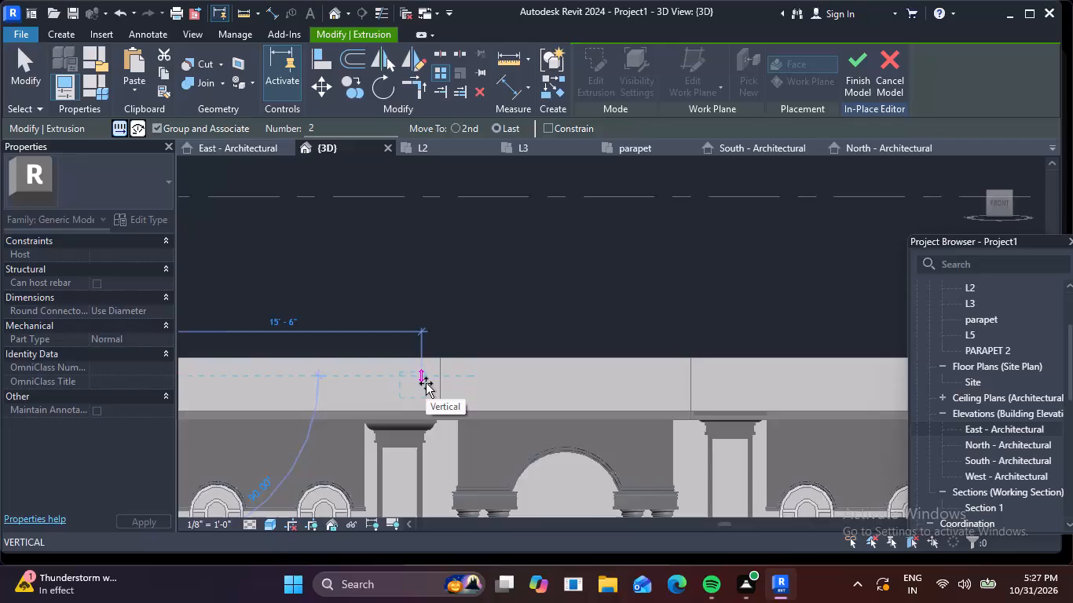
scroll(425, 383, "up", 3)
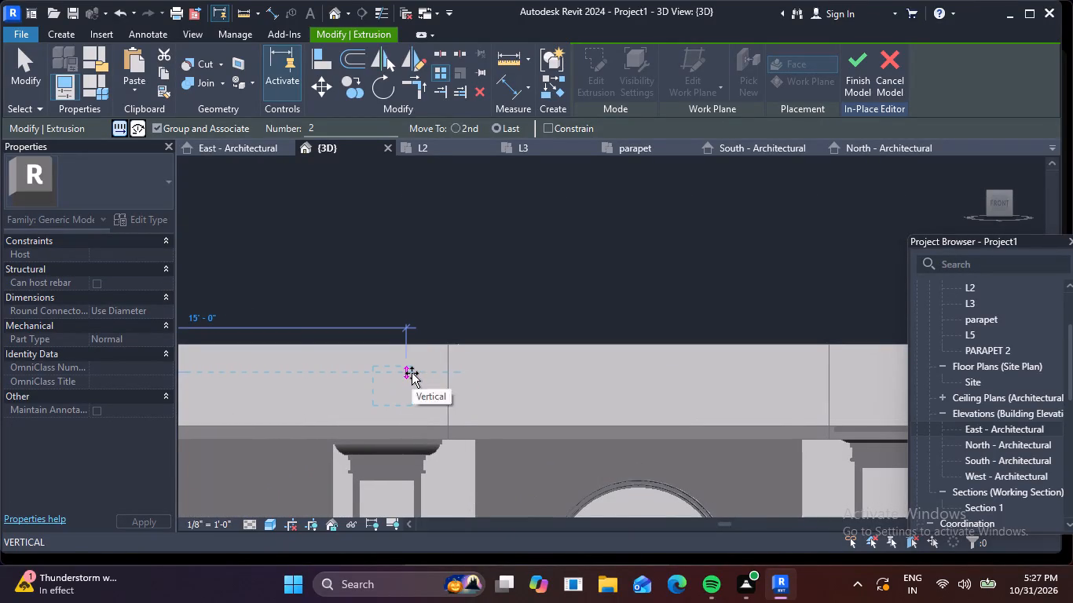
left_click(412, 373)
scroll(416, 392, "down", 4)
middle_click_drag(403, 395, 592, 391)
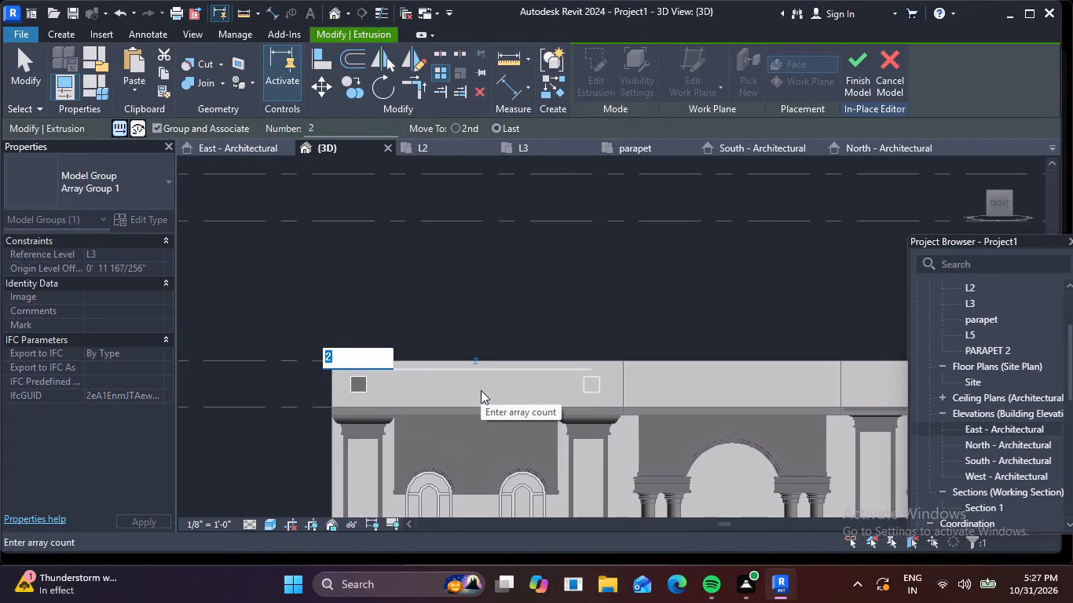
key("BackSpace")
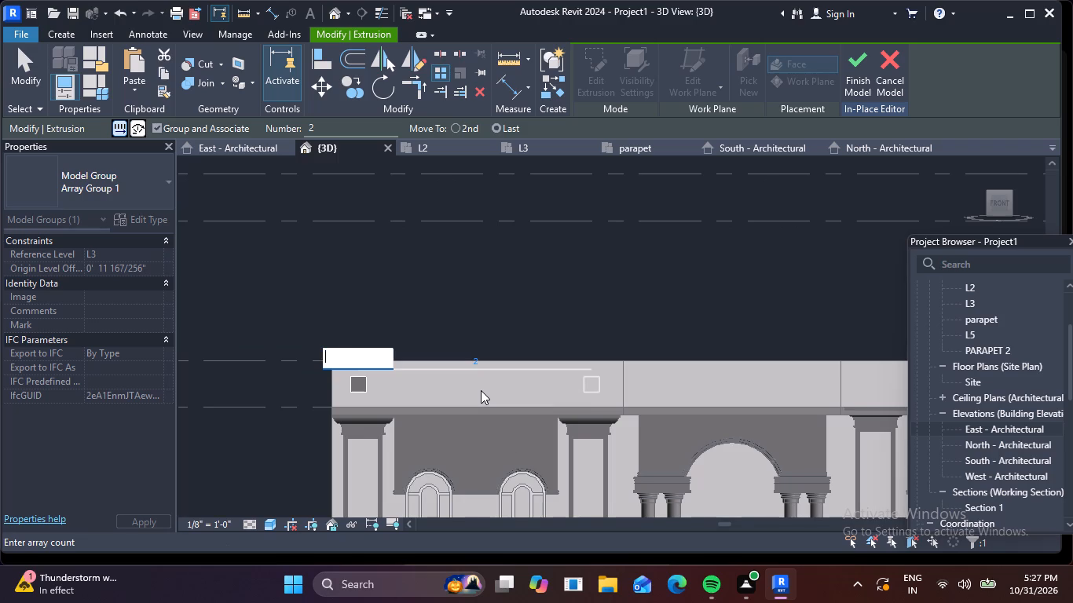
type("10")
key("Return")
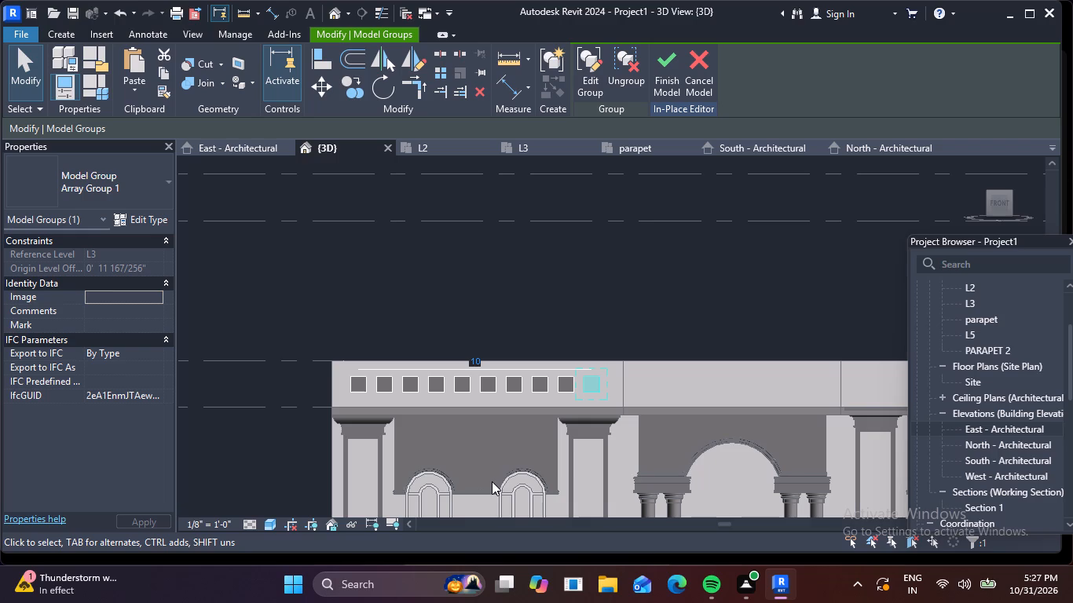
key("Escape")
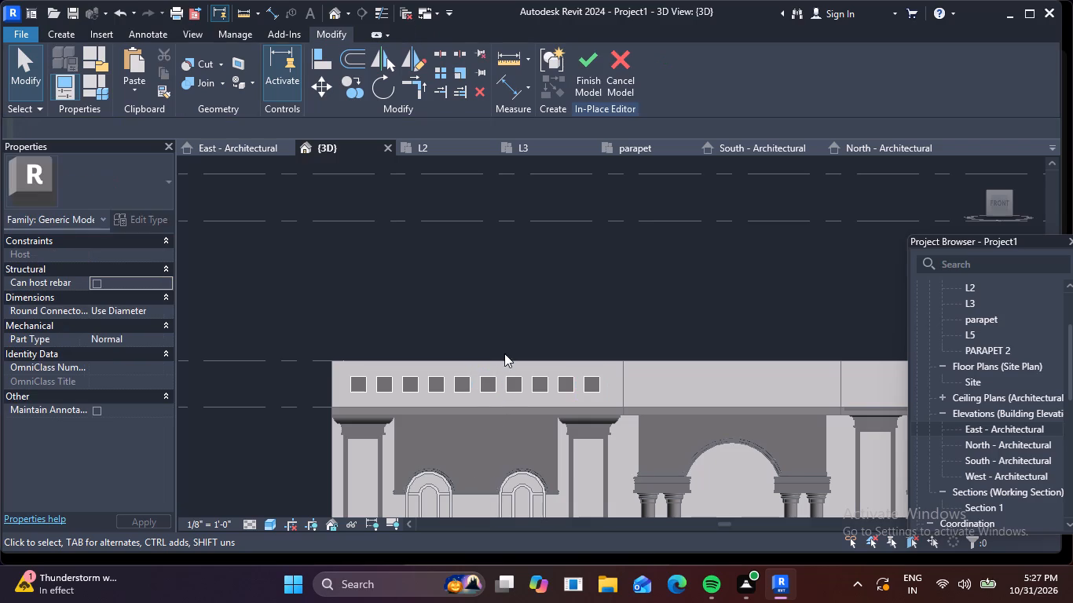
key("Escape")
key("Escape")
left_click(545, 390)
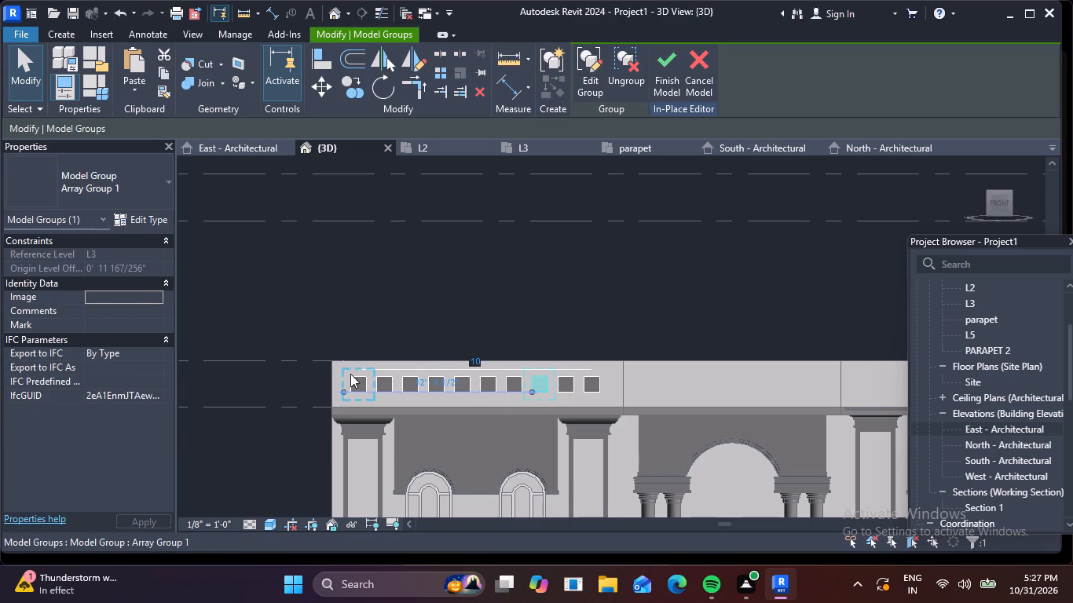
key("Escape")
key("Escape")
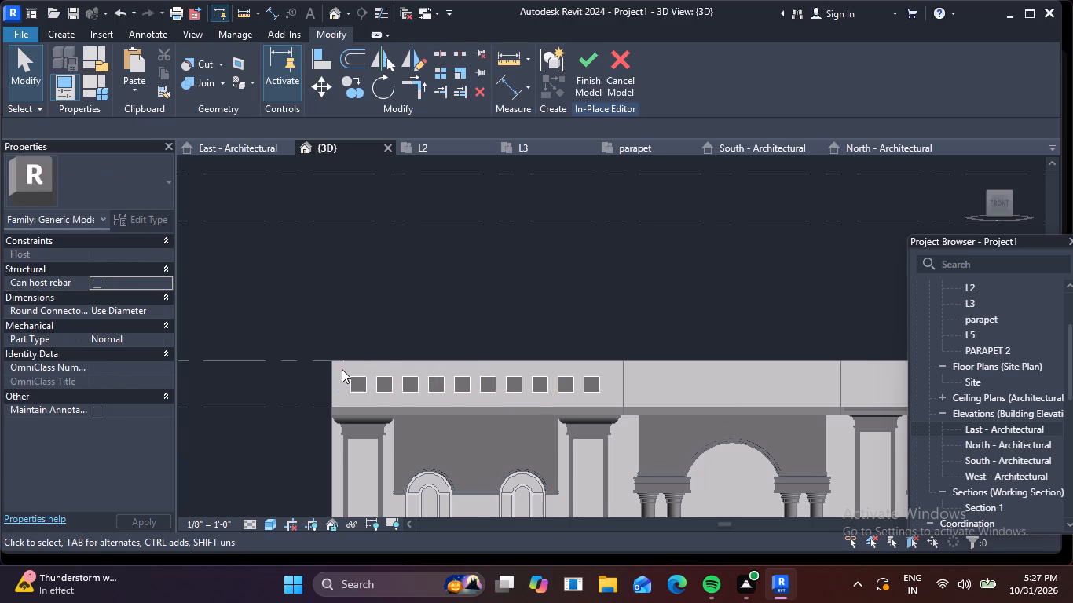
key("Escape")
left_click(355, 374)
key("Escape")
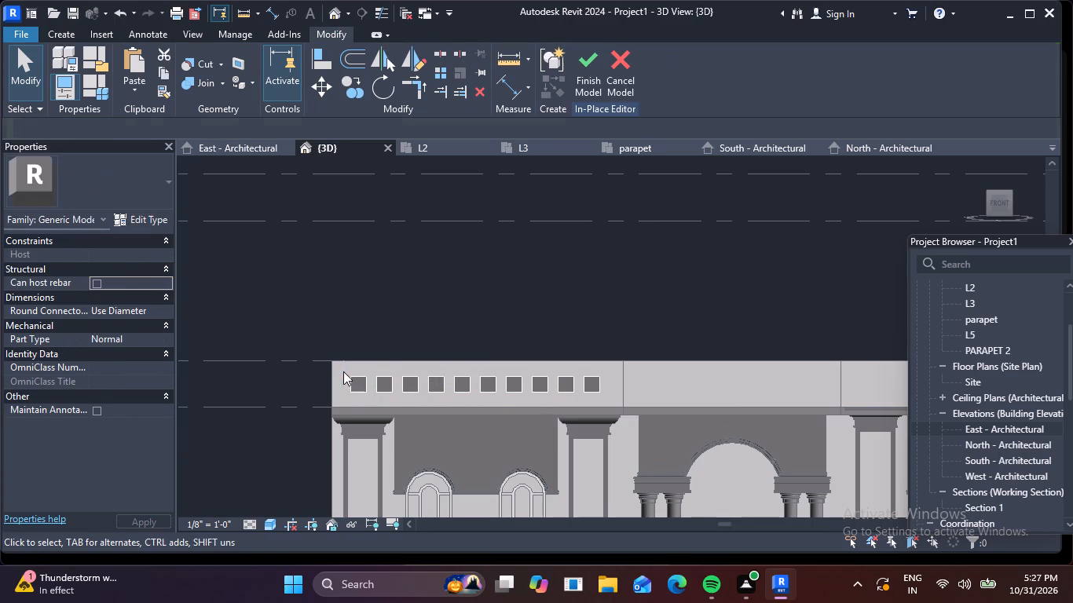
Mirror a copy of the 10 arrayed squares to the easternmost parapet bay, about a vertical axis through the central parapet wall's midpoint.
left_click_drag(341, 371, 621, 394)
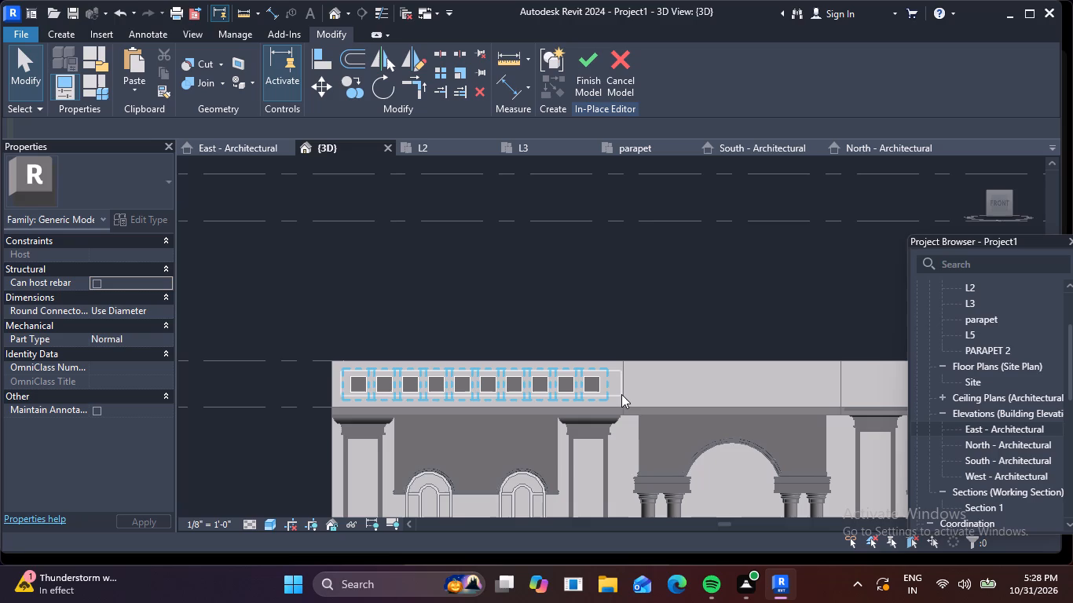
left_click_drag(621, 394, 625, 395)
scroll(618, 398, "down", 2)
middle_click_drag(613, 407, 409, 407)
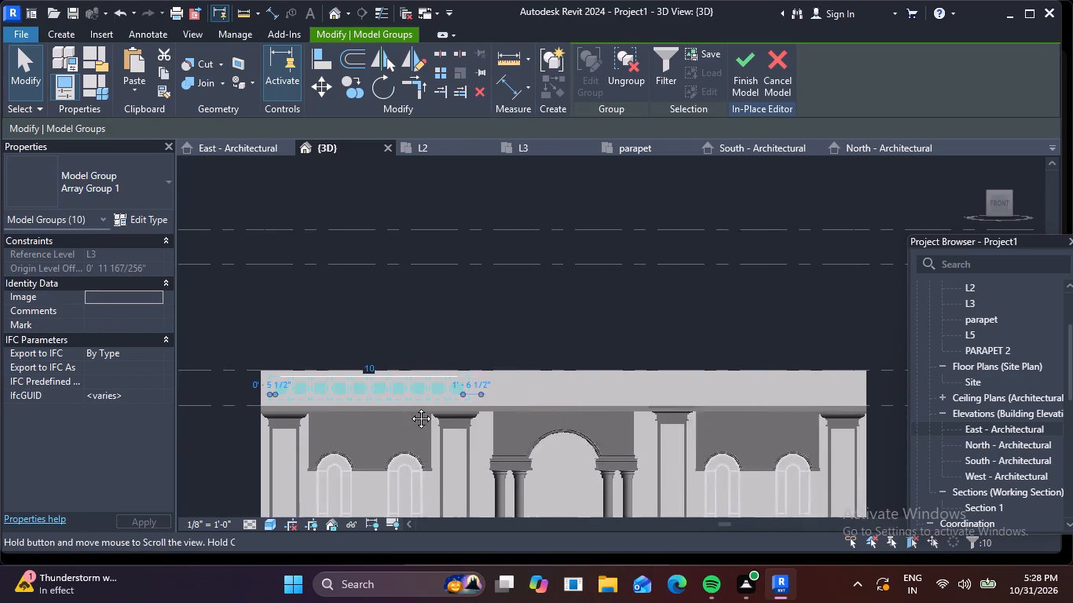
middle_click_drag(409, 407, 408, 407)
left_click(412, 57)
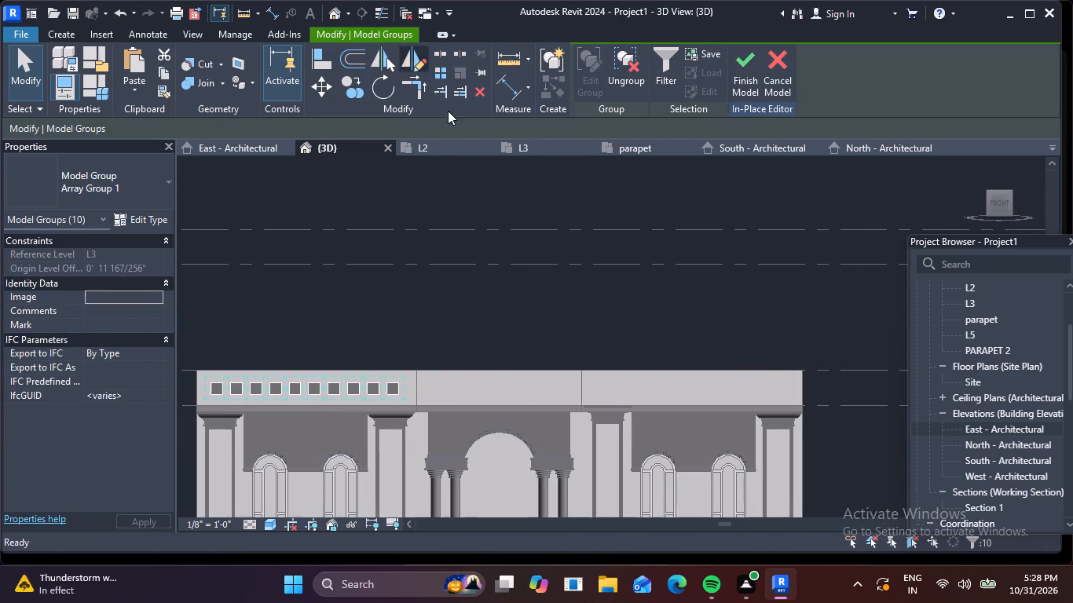
left_click(500, 372)
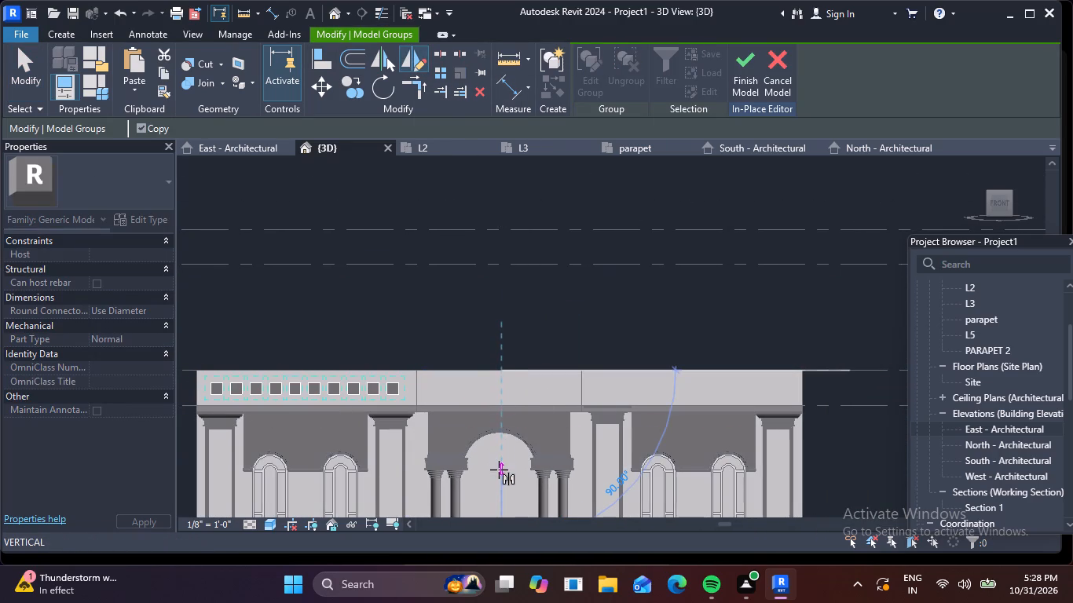
left_click(499, 471)
key("Escape")
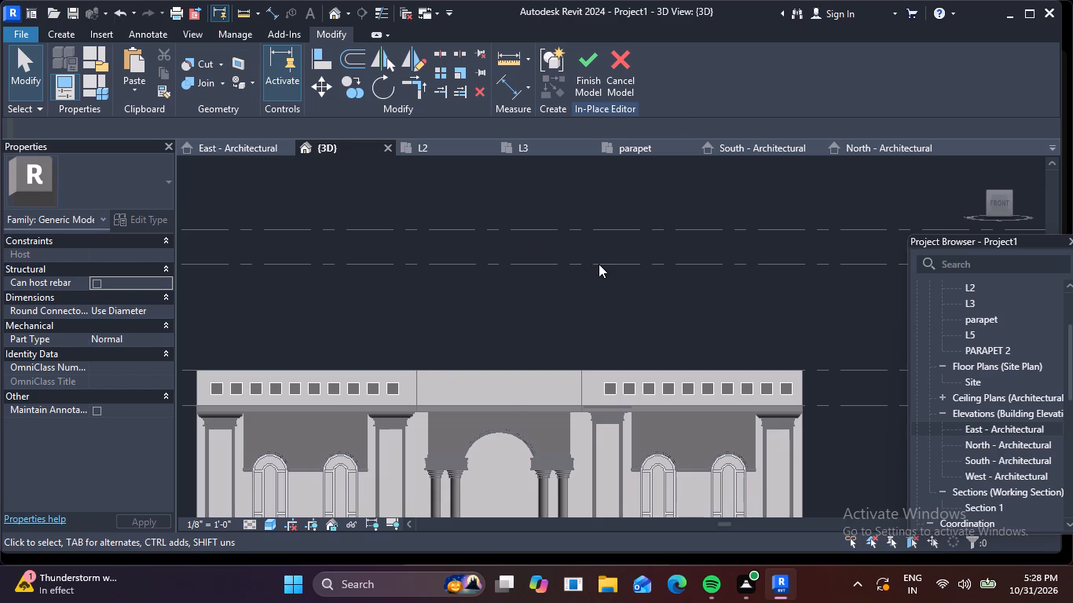
Examine both rows of parapet squares from above, from below and from the front.
middle_click_drag(599, 264, 616, 418, "shift")
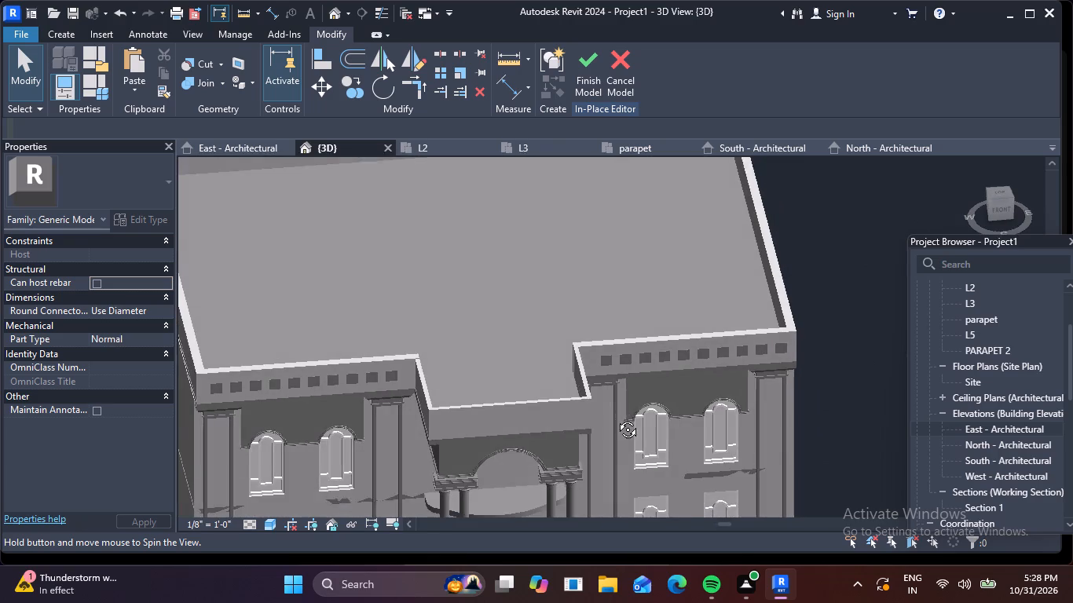
middle_click_drag(616, 418, 587, 232, "shift")
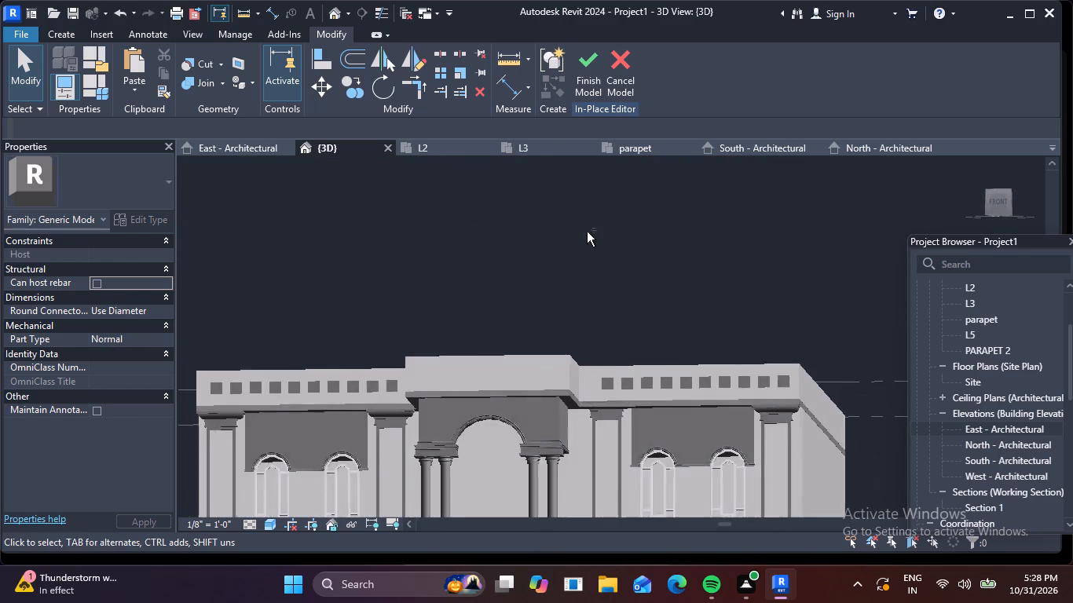
left_click(1005, 198)
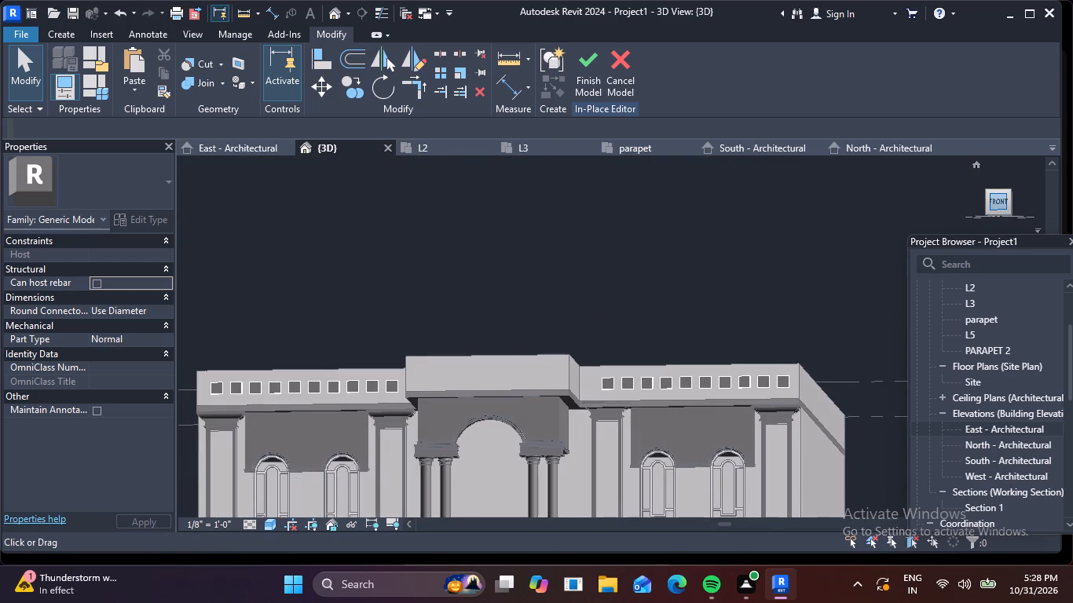
scroll(636, 339, "up", 11)
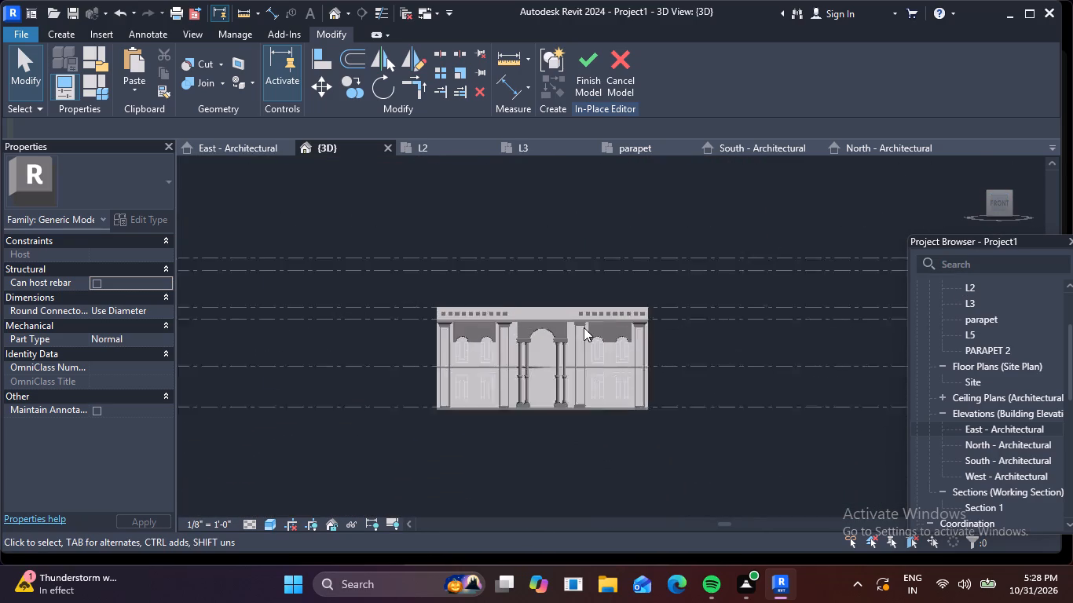
scroll(558, 312, "up", 5)
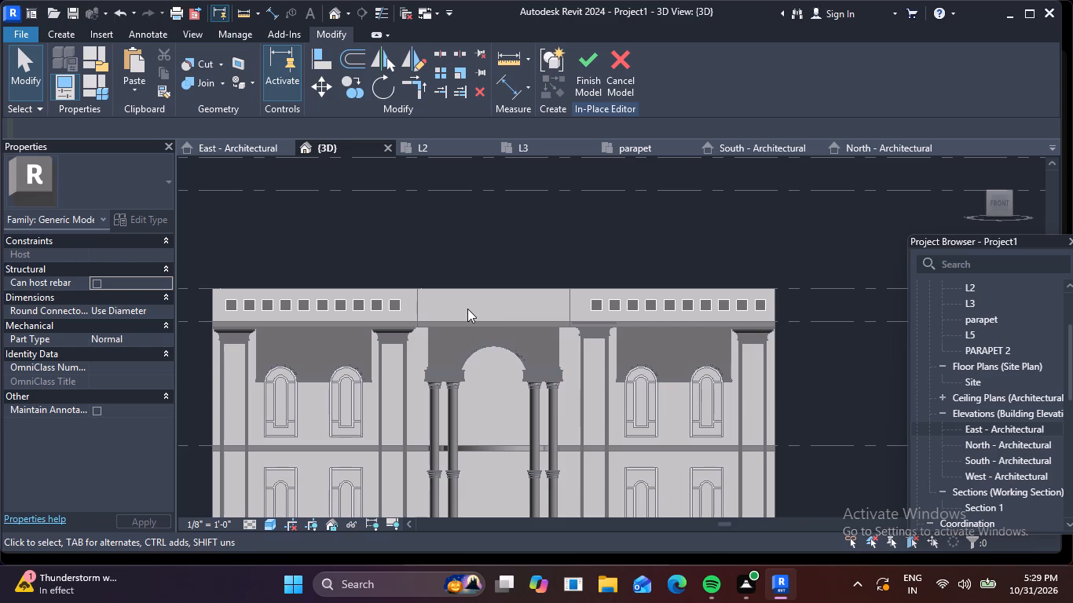
left_click(232, 303)
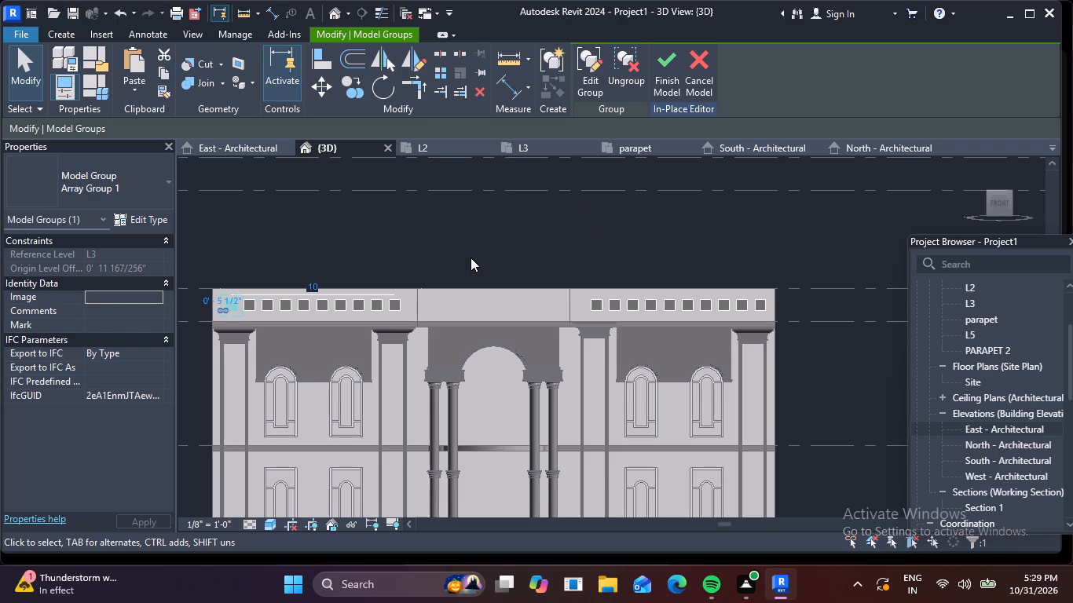
key("Escape")
key("Escape")
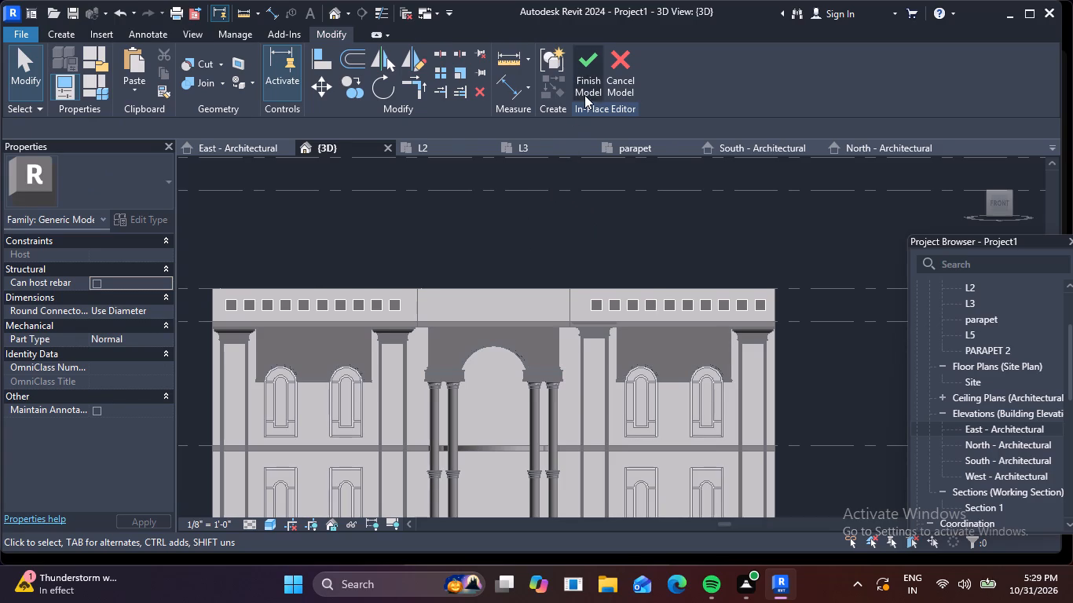
Finish the in-place model of the parapet squares and dismiss the save reminder without saving the project.
left_click(588, 70)
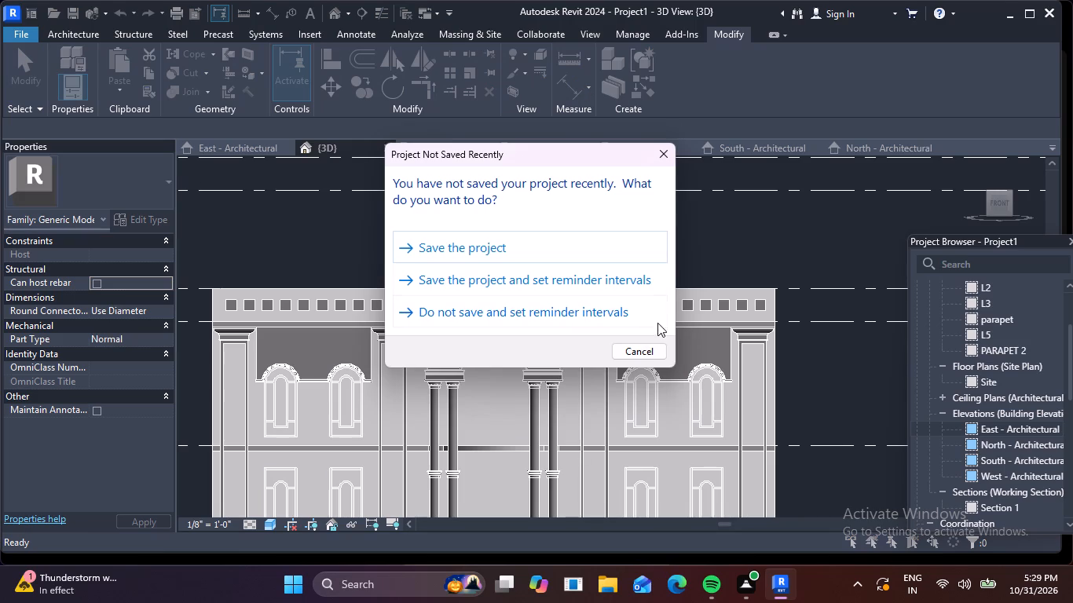
left_click(643, 356)
Reopen the in-place model of the parapet squares for editing.
scroll(263, 298, "up", 4)
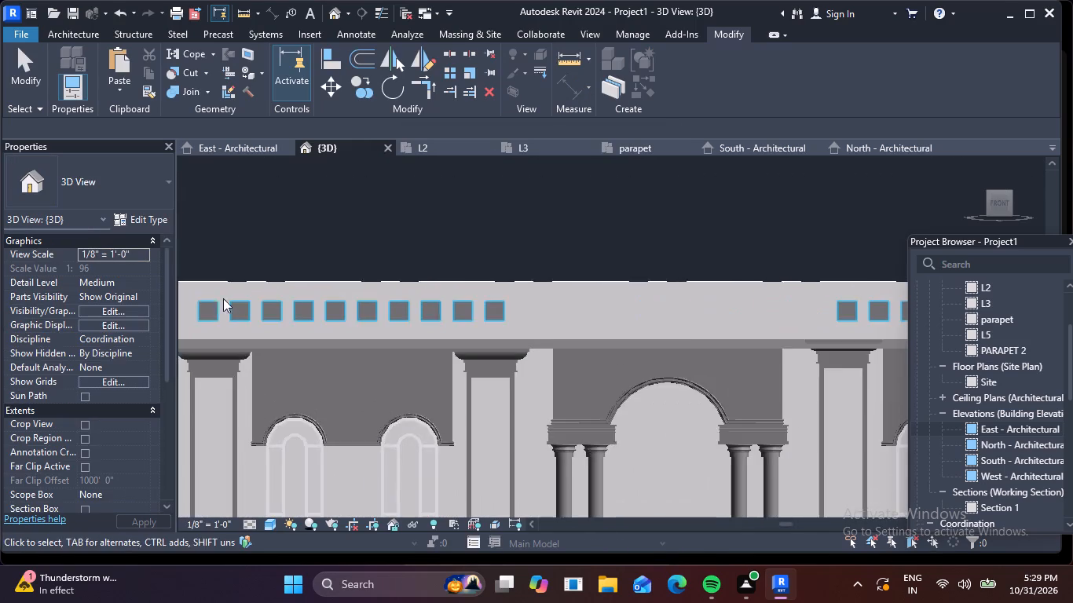
left_click(208, 309)
left_click(212, 305)
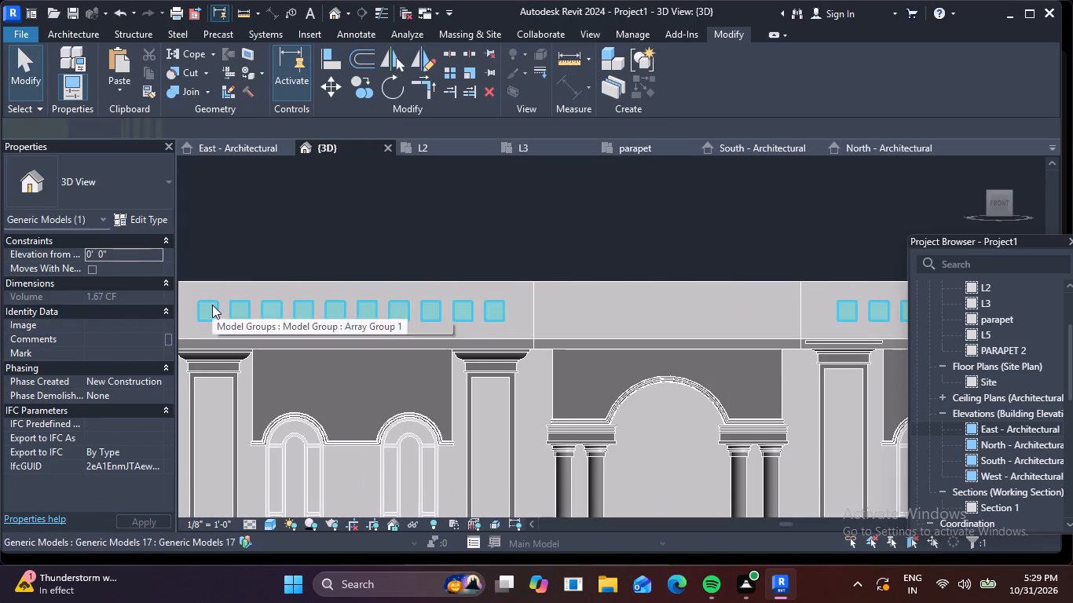
scroll(267, 291, "down", 5)
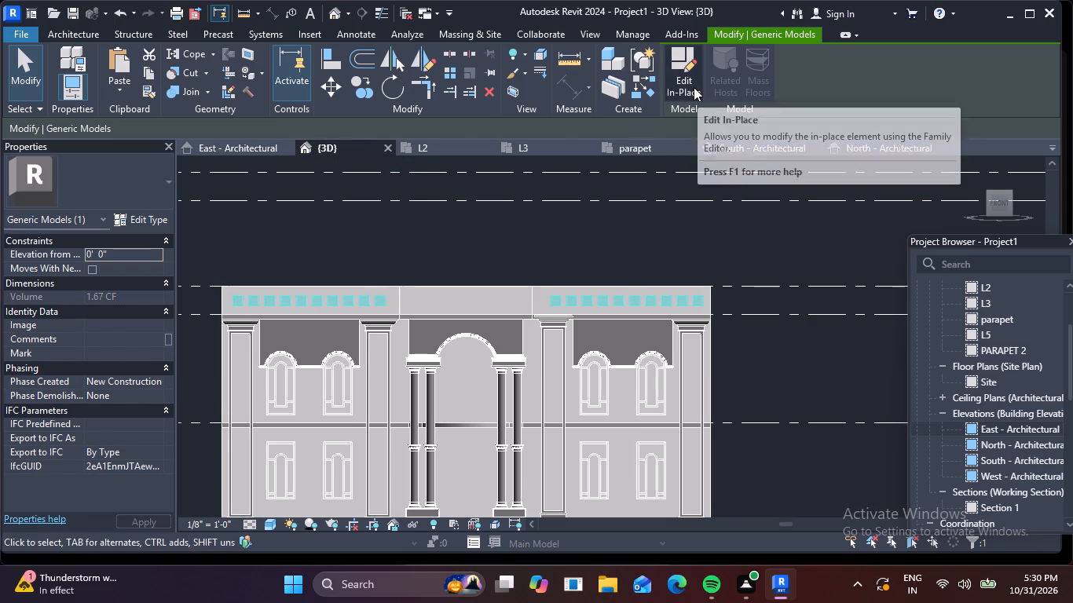
left_click(690, 64)
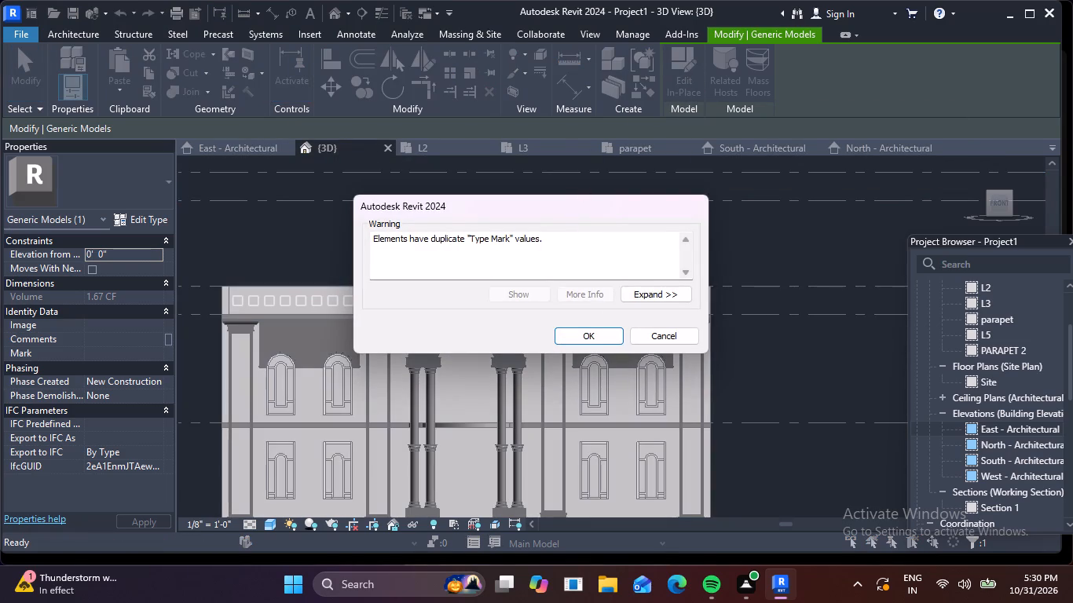
left_click(596, 333)
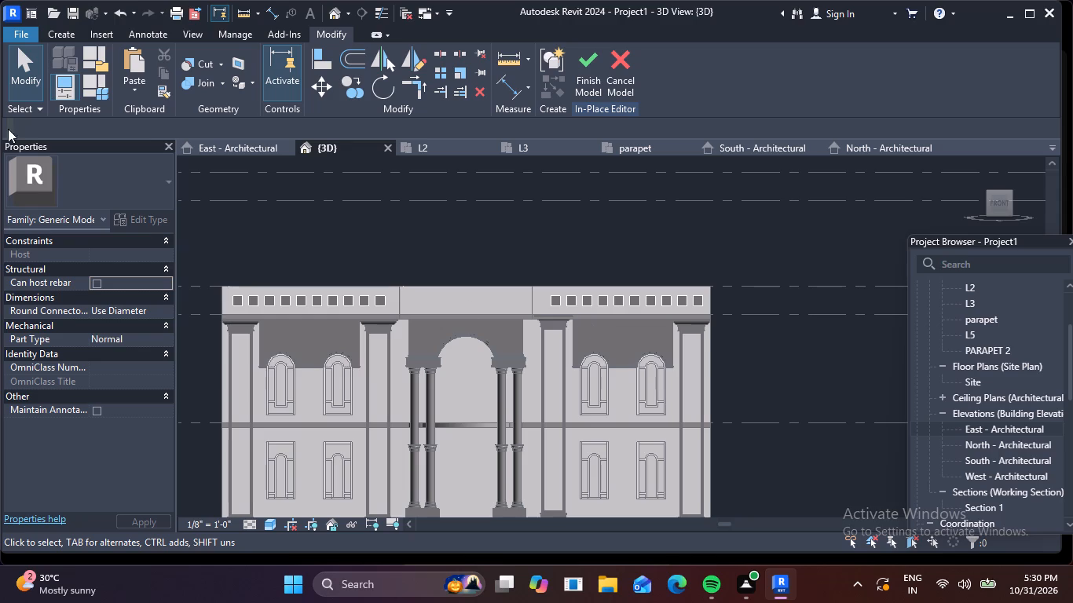
Start a new solid extrusion with the central parapet wall's front face picked as its work plane.
left_click(68, 28)
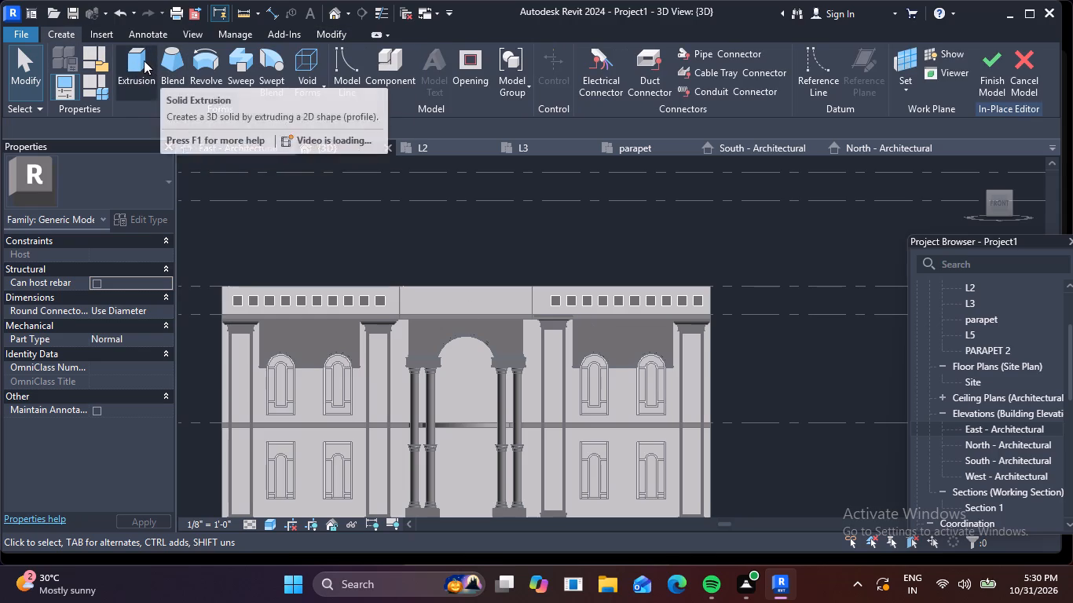
left_click(144, 60)
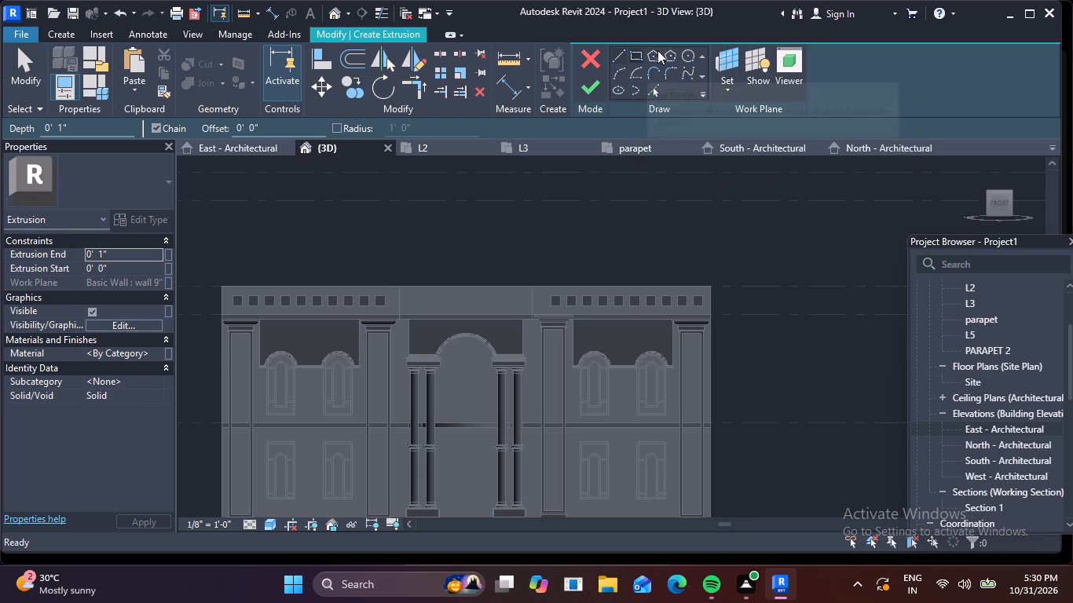
left_click(723, 53)
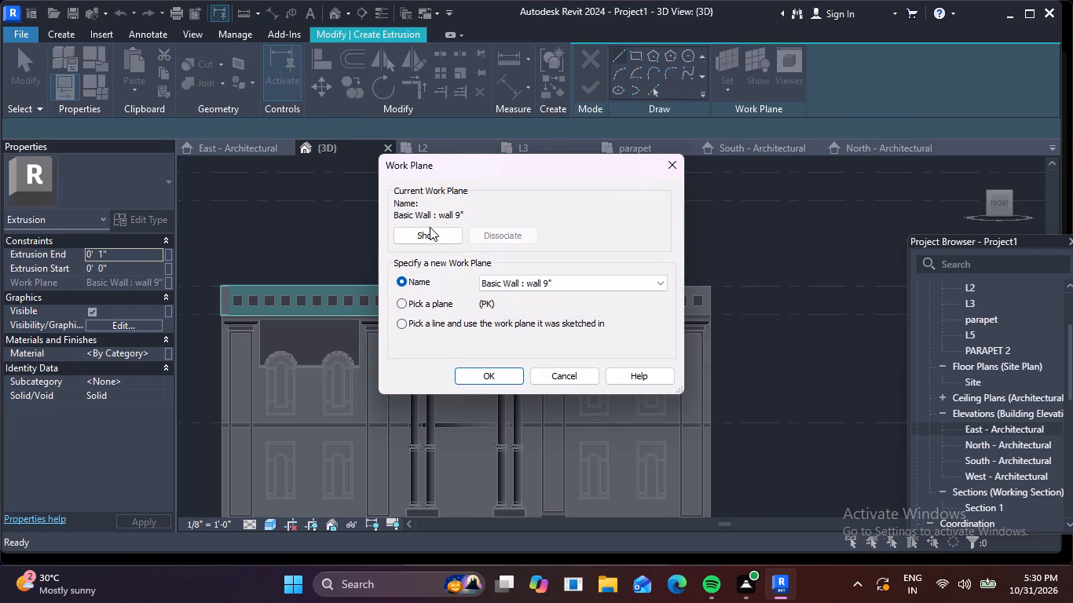
left_click(399, 303)
left_click(503, 375)
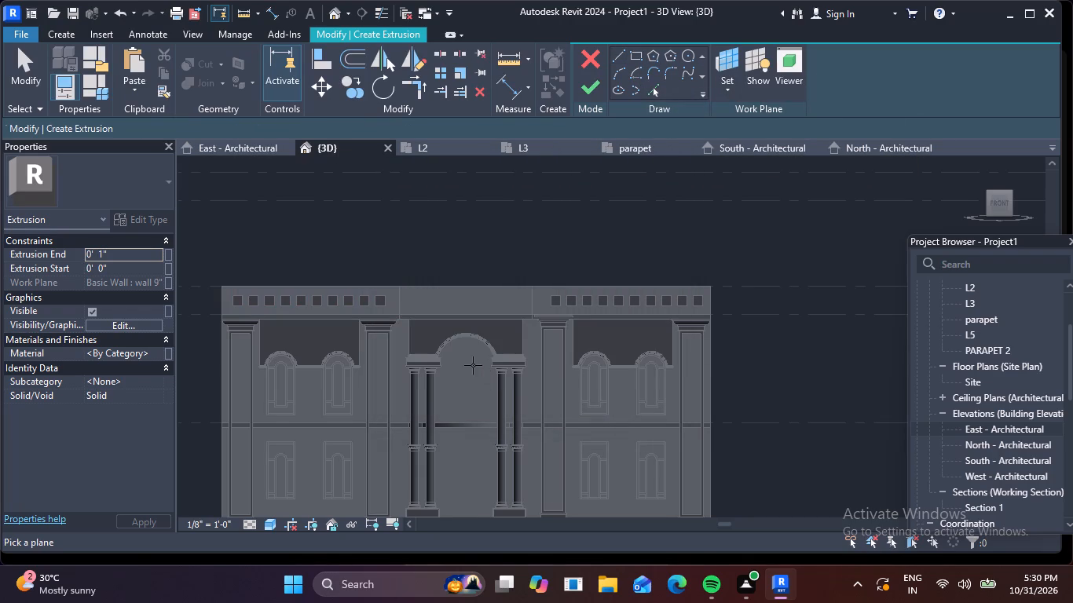
left_click(495, 308)
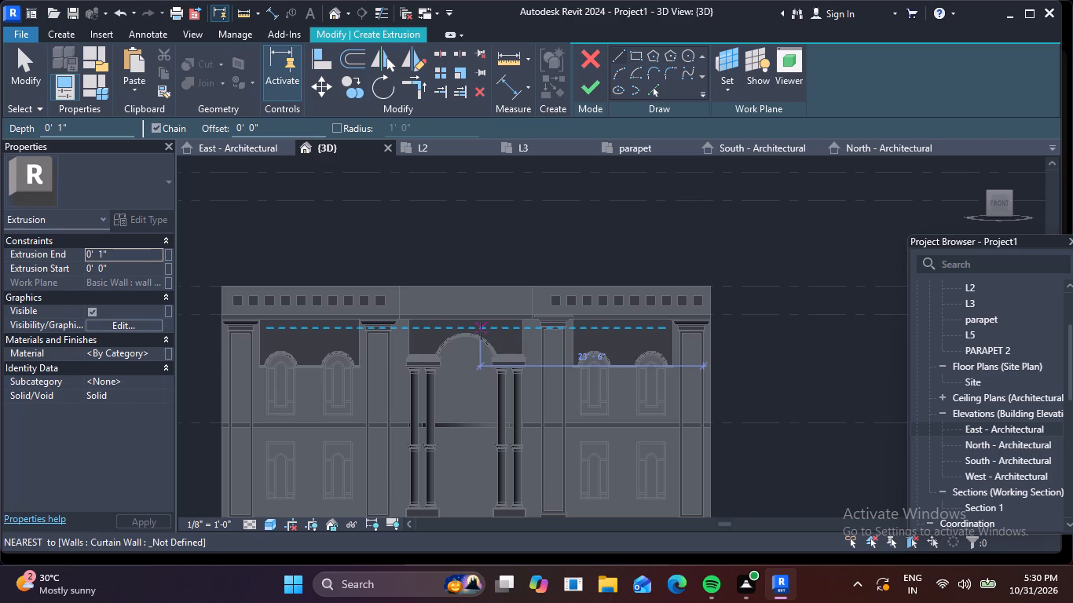
Trace a closed 1' square sketch over the easternmost square of the western parapet bay.
scroll(391, 318, "up", 7)
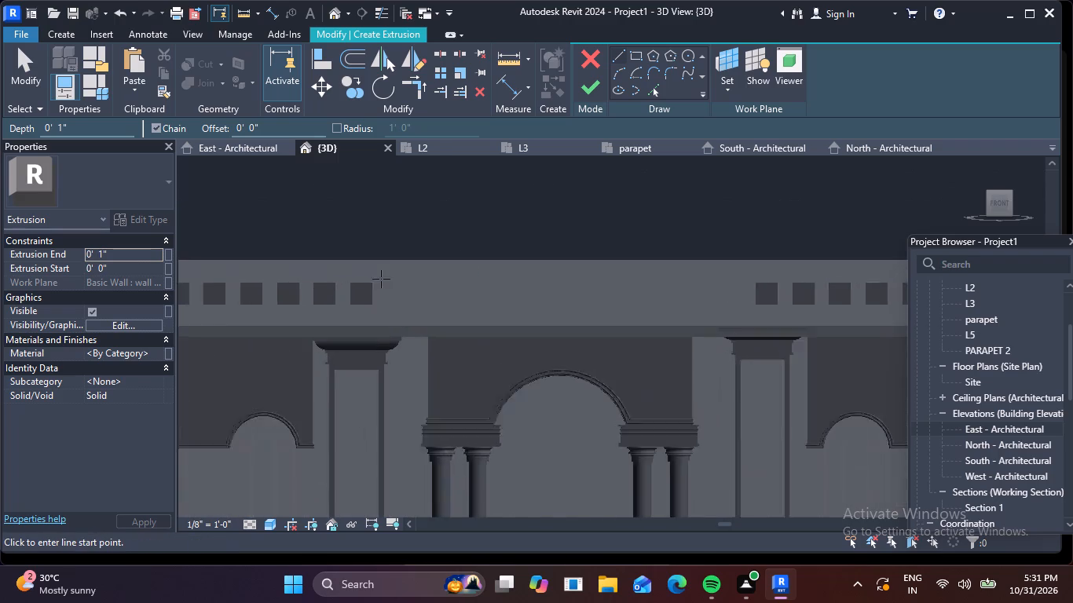
scroll(381, 279, "up", 4)
left_click(320, 288)
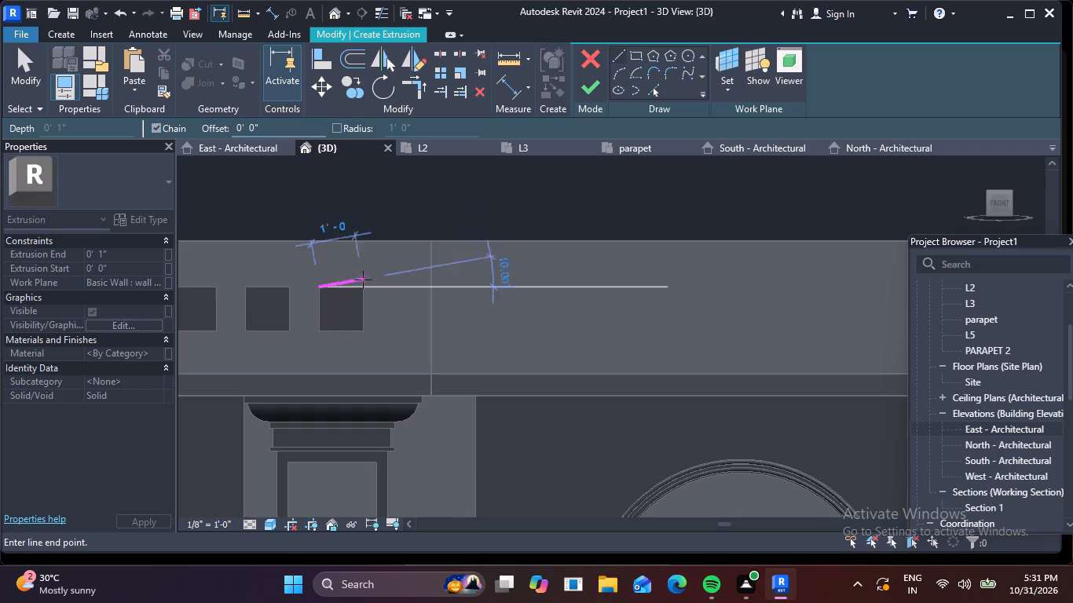
scroll(360, 286, "up", 4)
left_click(367, 285)
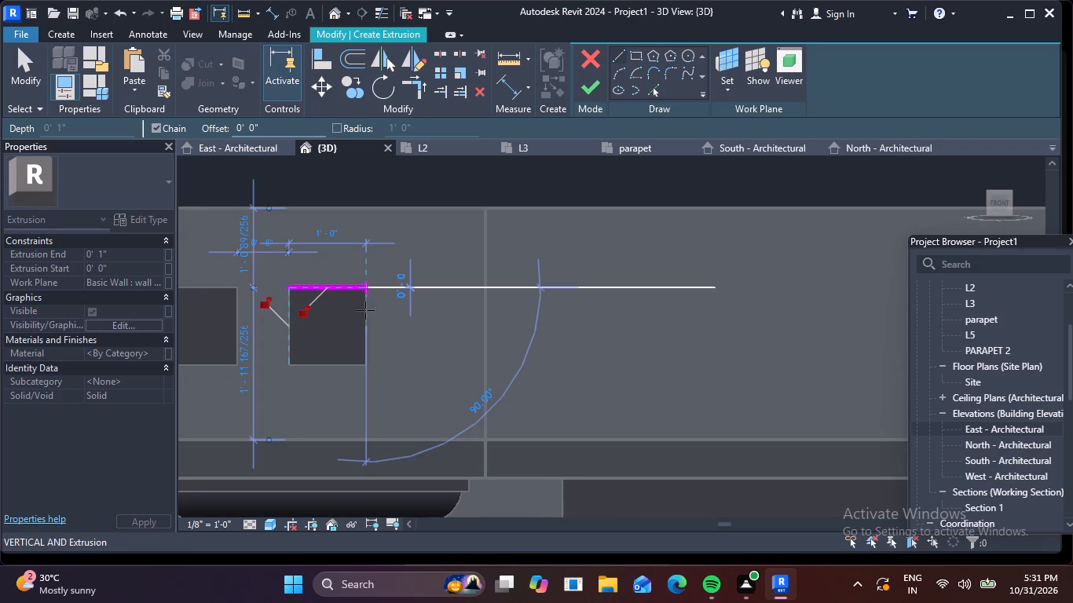
left_click(365, 360)
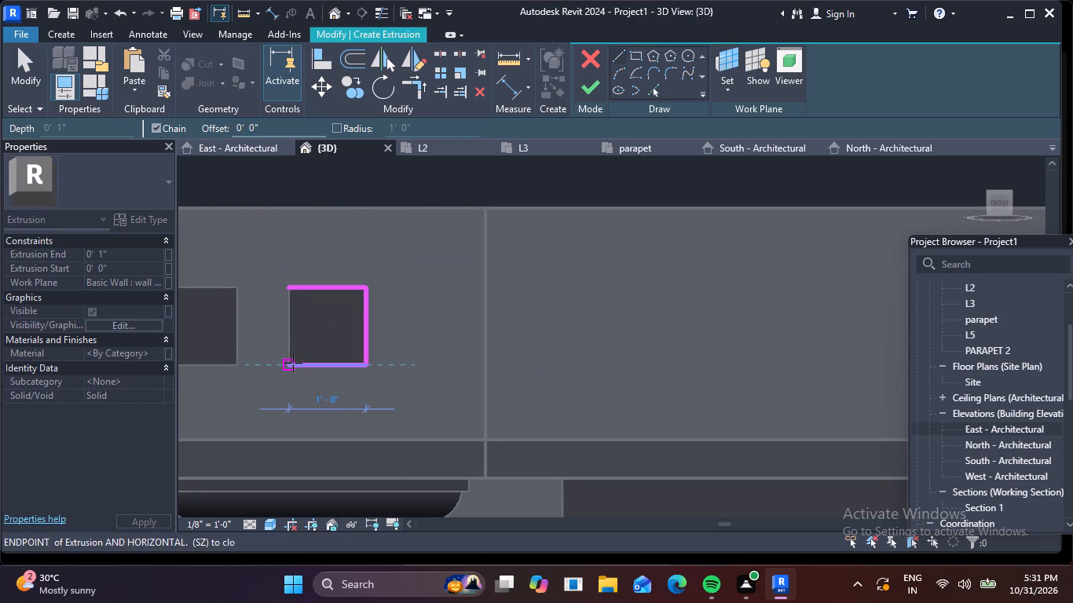
left_click(289, 360)
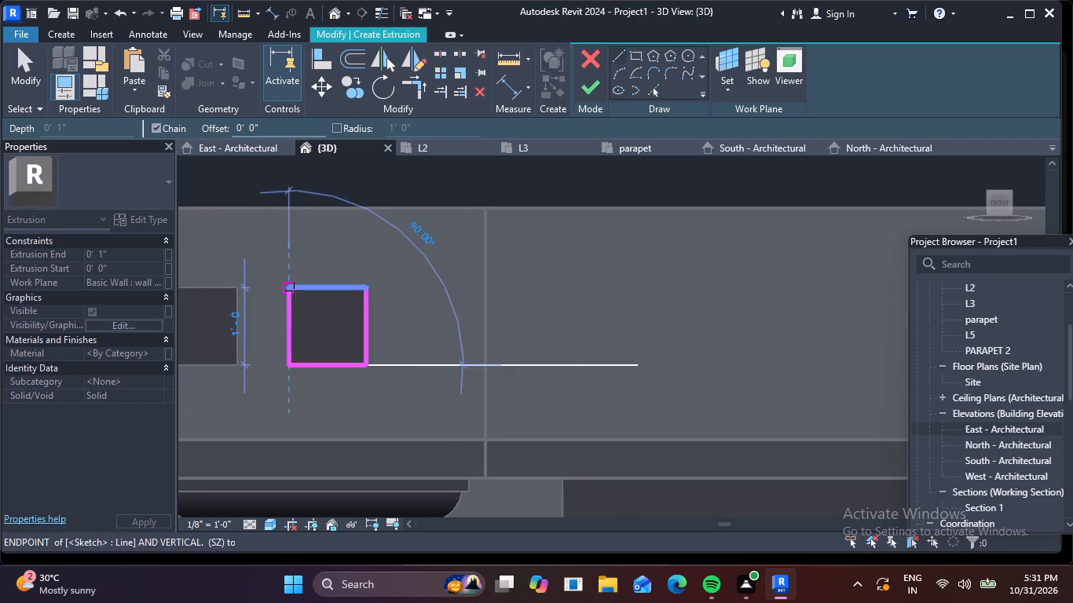
left_click(294, 291)
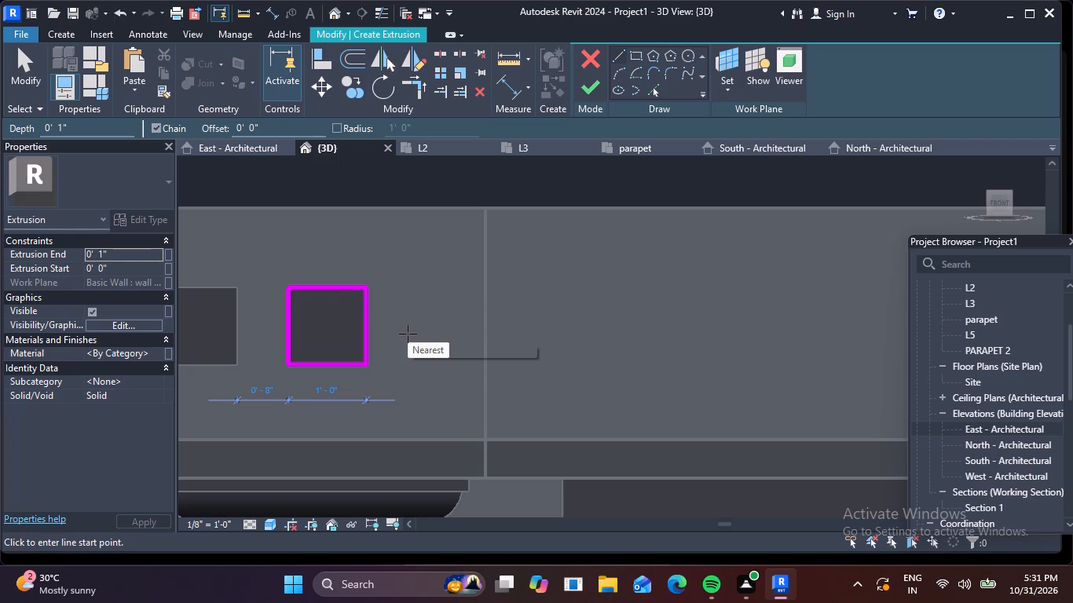
key("Escape")
key("Escape")
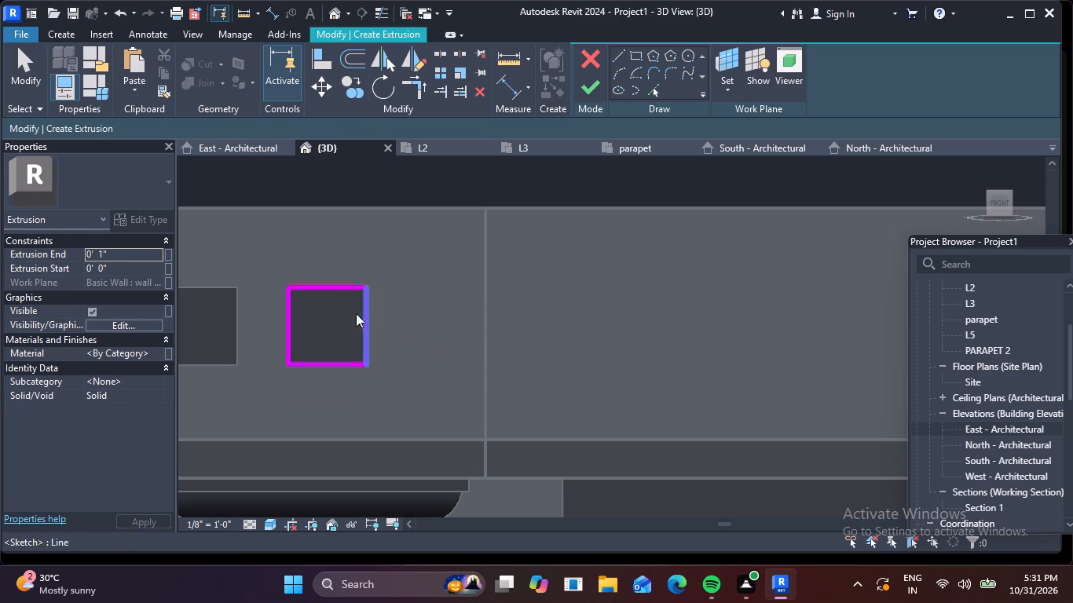
Move the square sketch about 3'-1" east onto the central parapet bay and nudge it east to a 0'-3 1/2" offset near the bay's western end.
left_click_drag(247, 256, 457, 403)
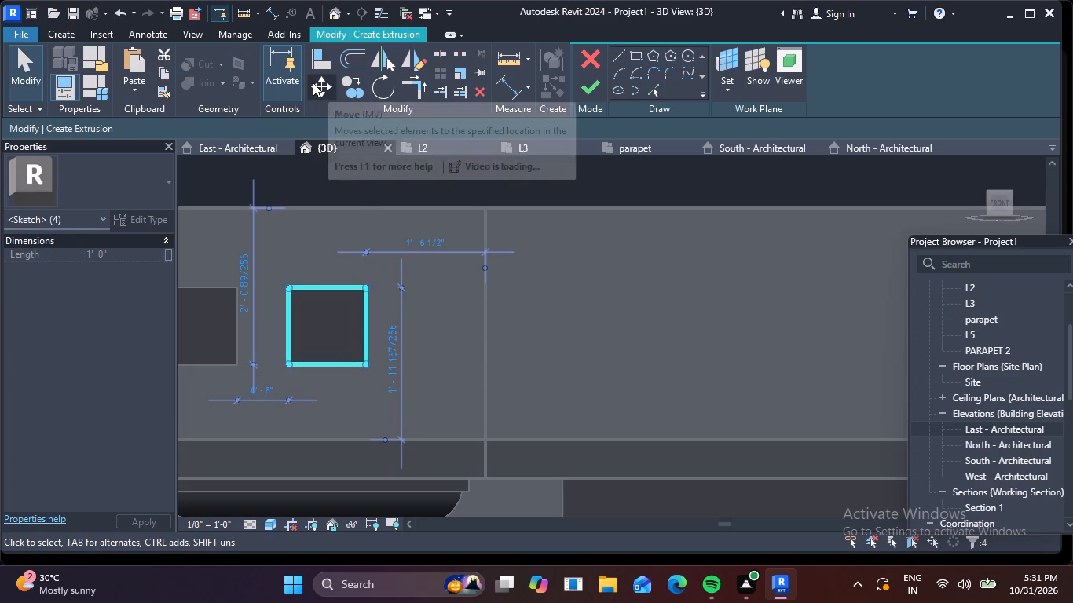
left_click(313, 82)
left_click(328, 323)
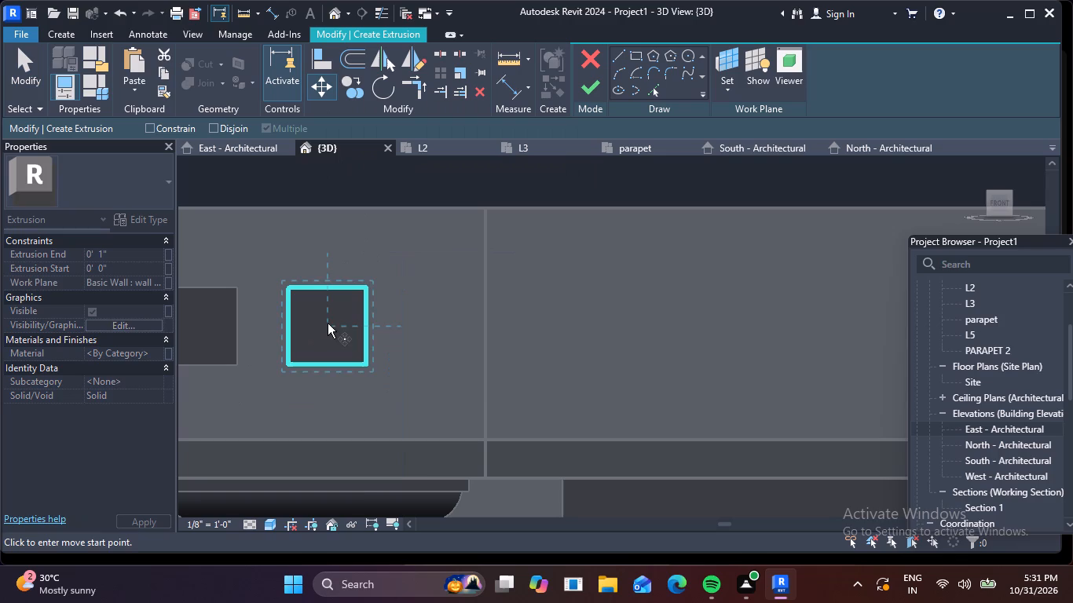
scroll(511, 323, "down", 4)
middle_click_drag(517, 334, 308, 311)
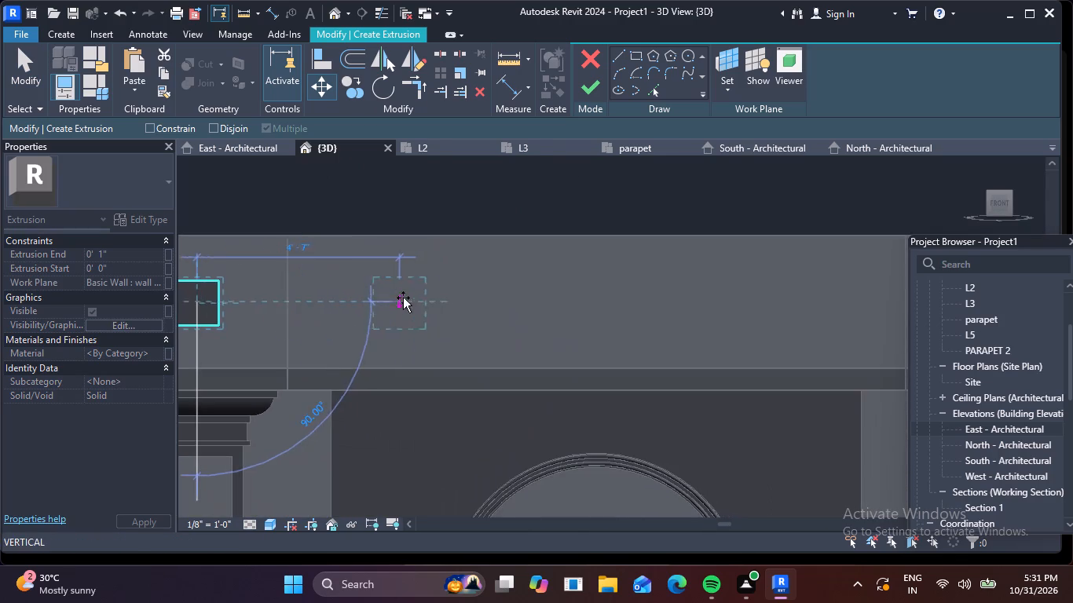
scroll(403, 298, "down", 7)
scroll(387, 318, "up", 5)
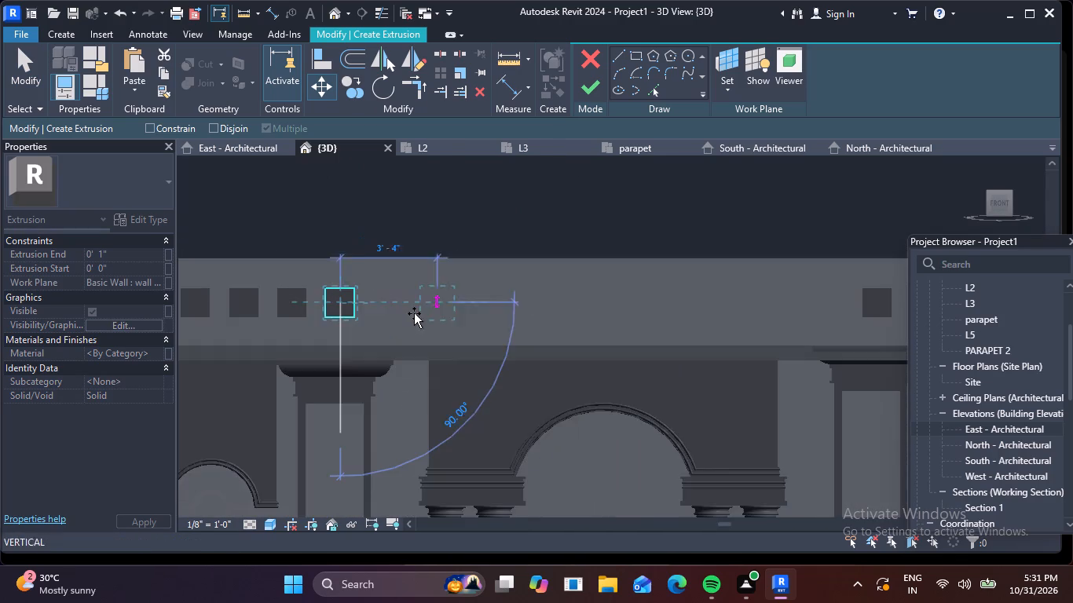
scroll(409, 313, "up", 5)
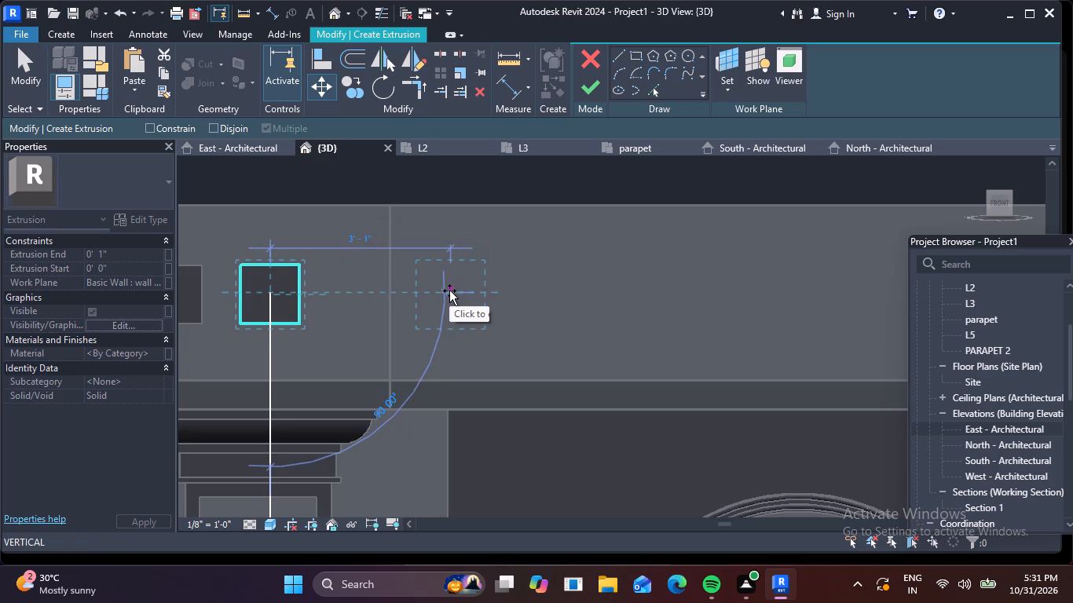
left_click(449, 291)
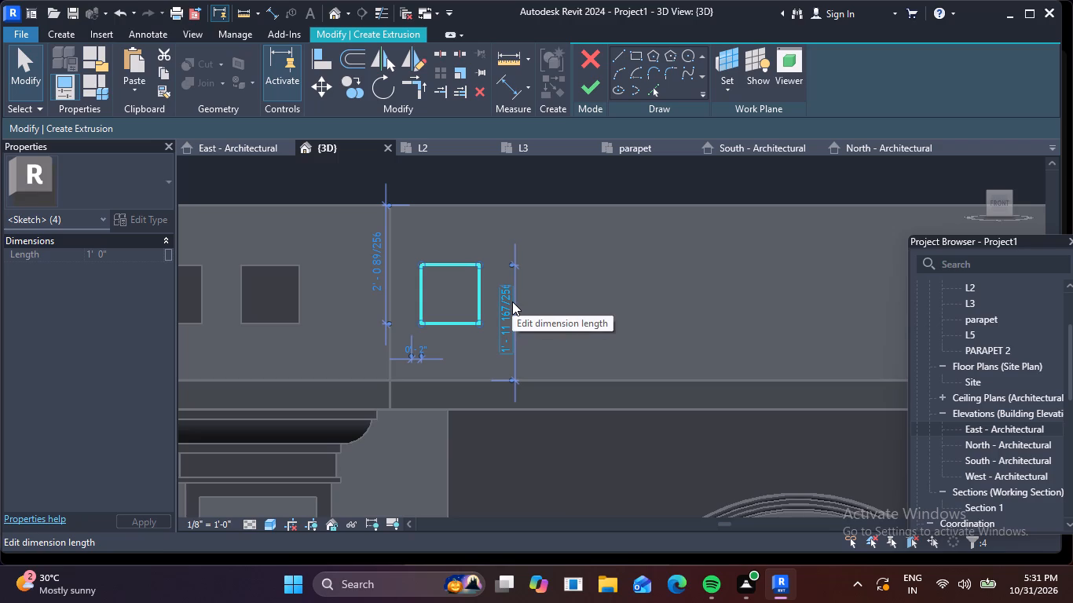
key("ctrl+Right")
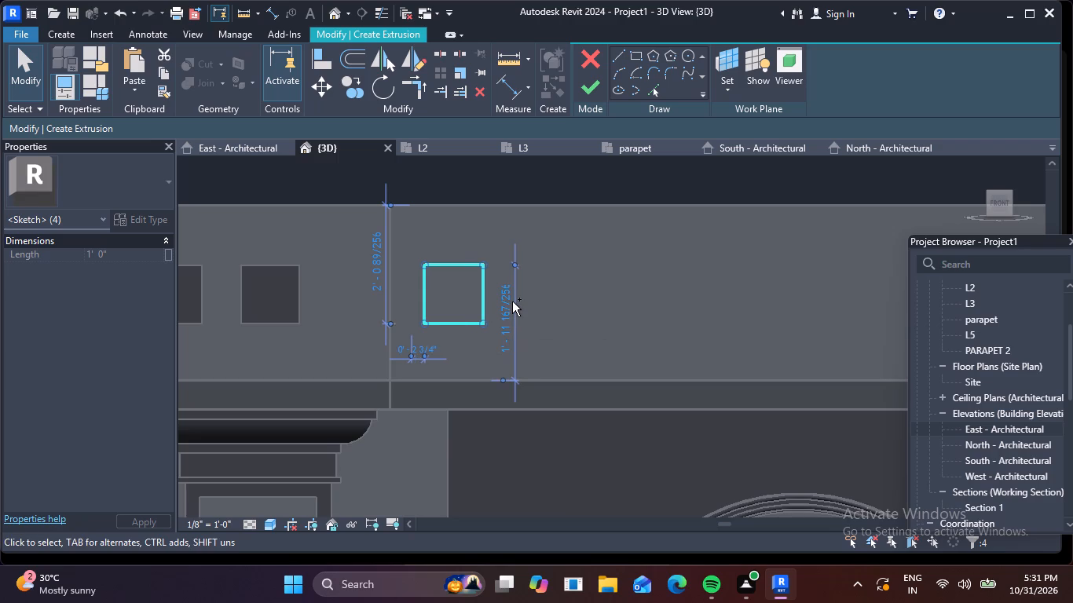
key("ctrl+Right")
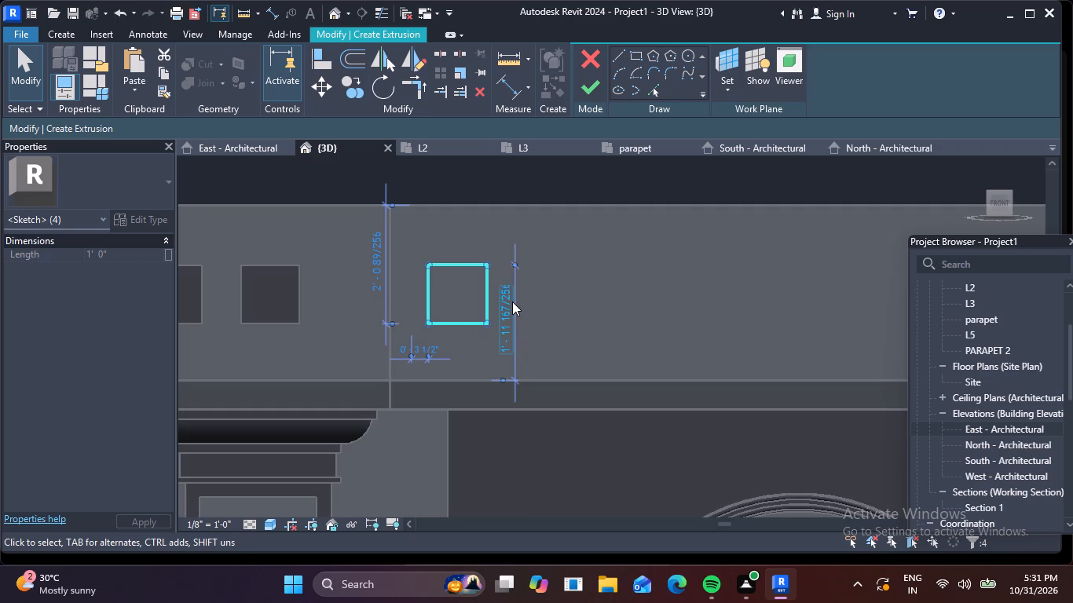
Finish the square's 1" extrusion and the in-place model.
left_click(594, 97)
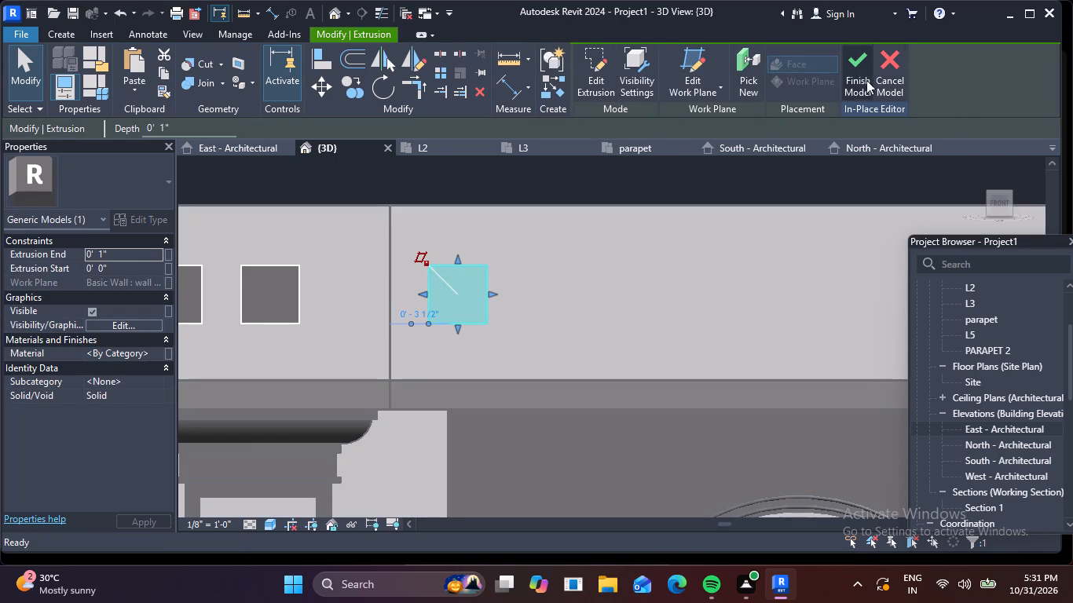
left_click(863, 77)
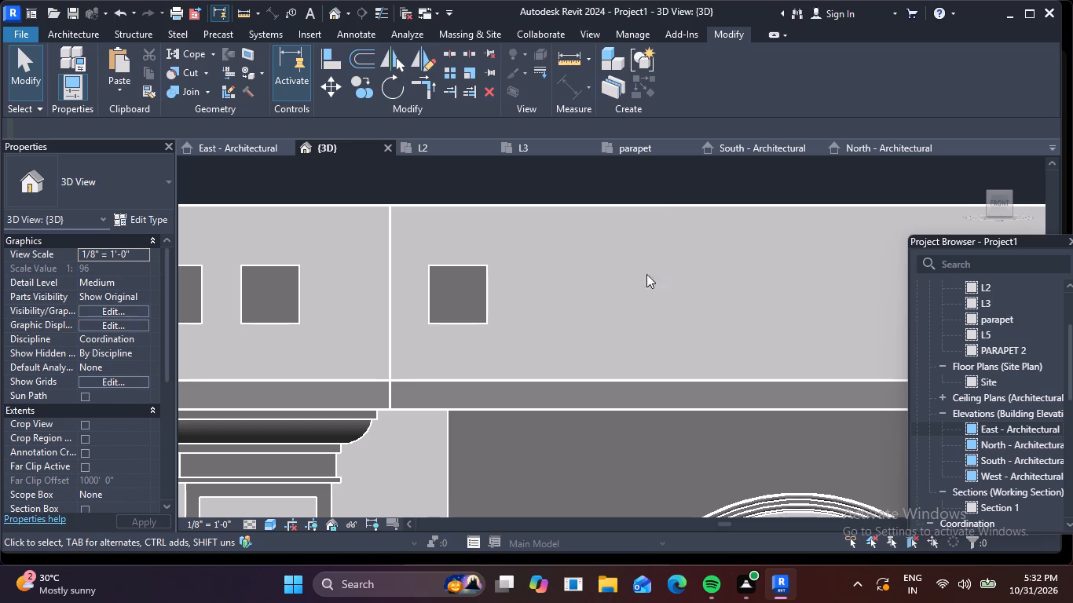
Reopen the in-place model of the parapet squares for editing.
left_click(482, 292)
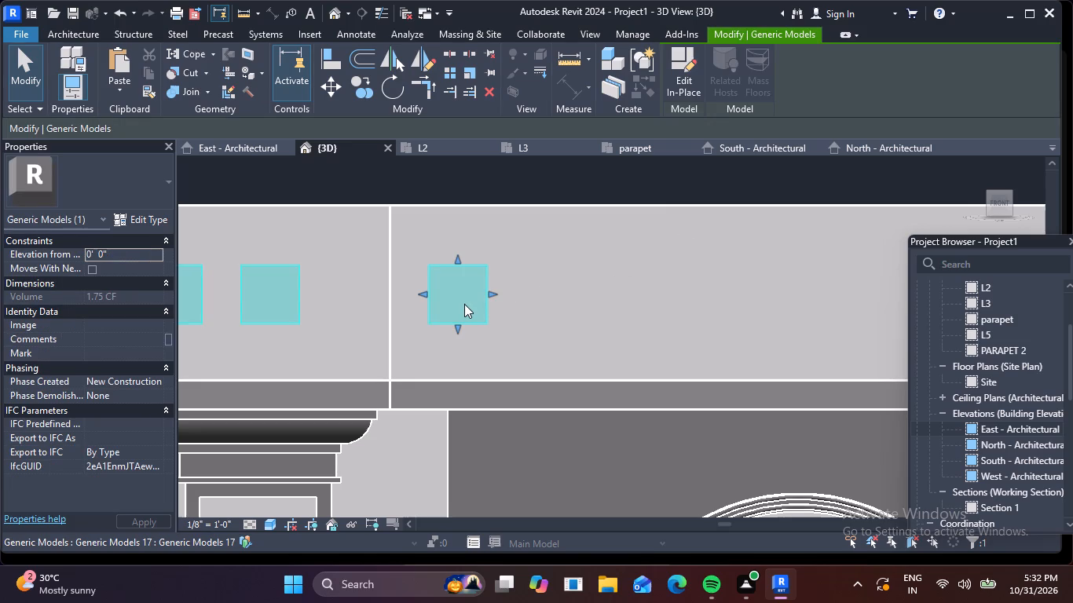
left_click(693, 72)
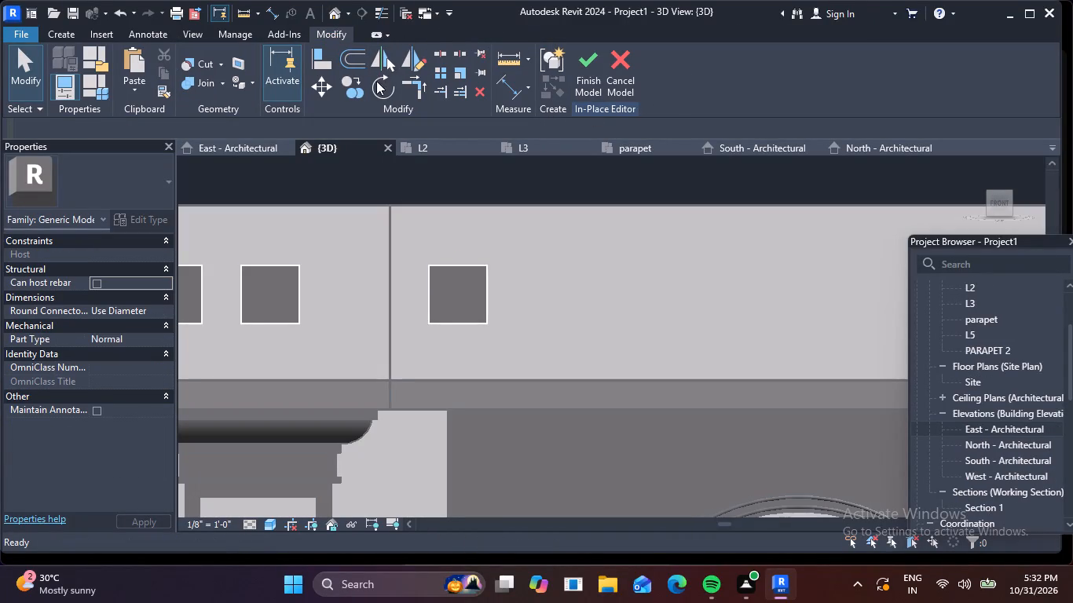
Array the central bay's square into a linear row of 7 ending near the bay's eastern edge, grouped and spaced to the last item.
left_click(439, 74)
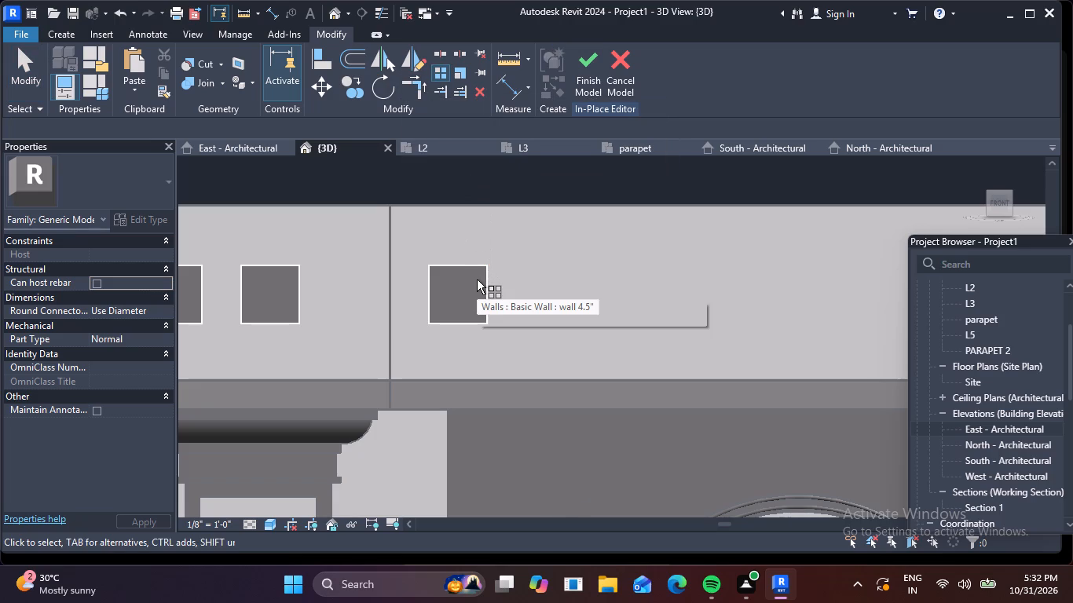
left_click(487, 265)
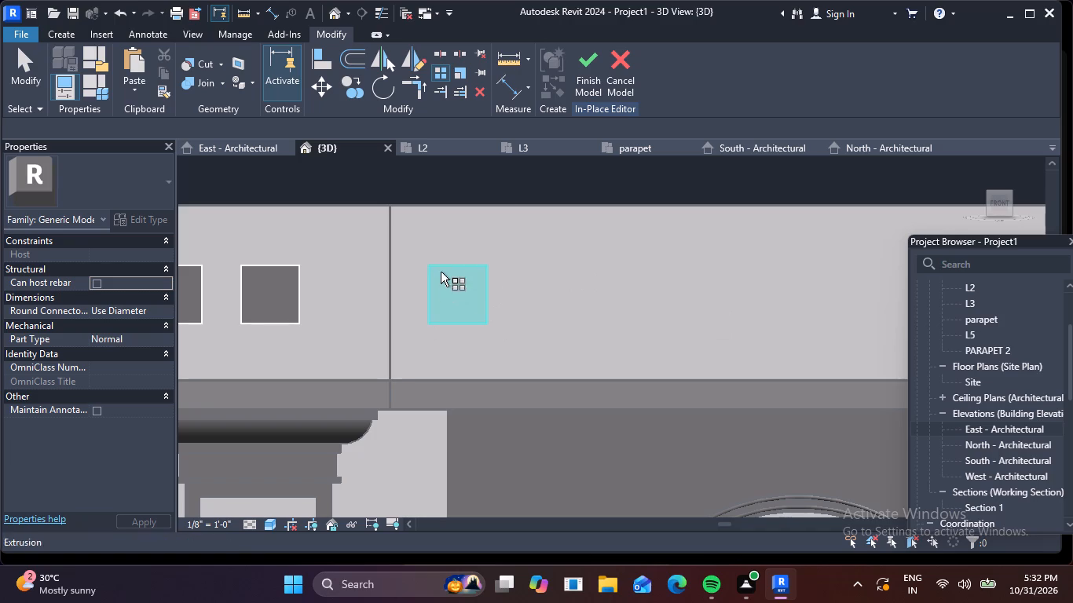
left_click(445, 70)
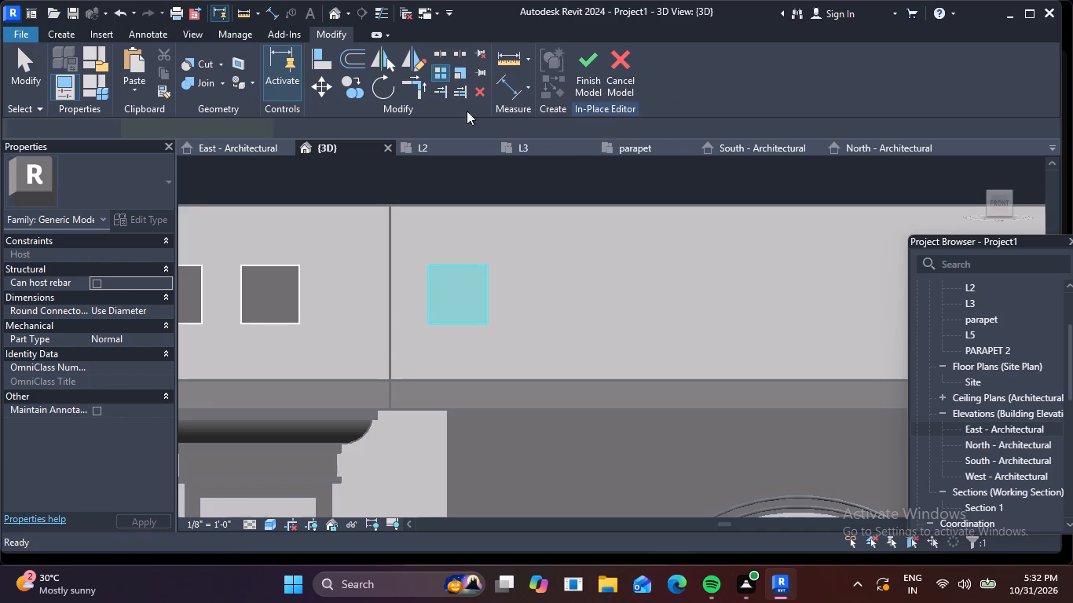
left_click(486, 265)
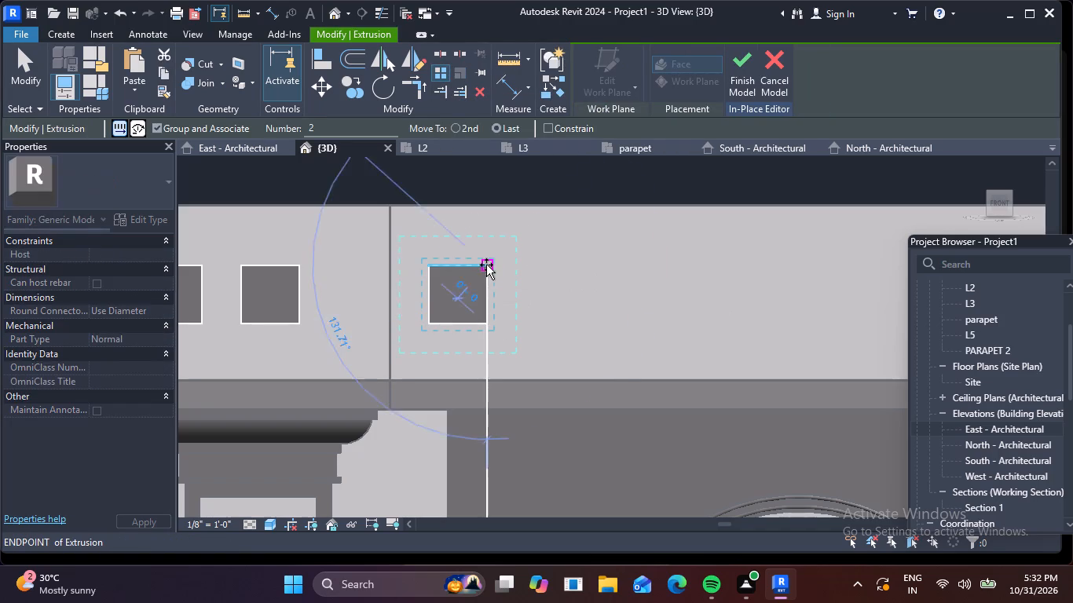
scroll(610, 259, "down", 3)
middle_click_drag(610, 263, 411, 226)
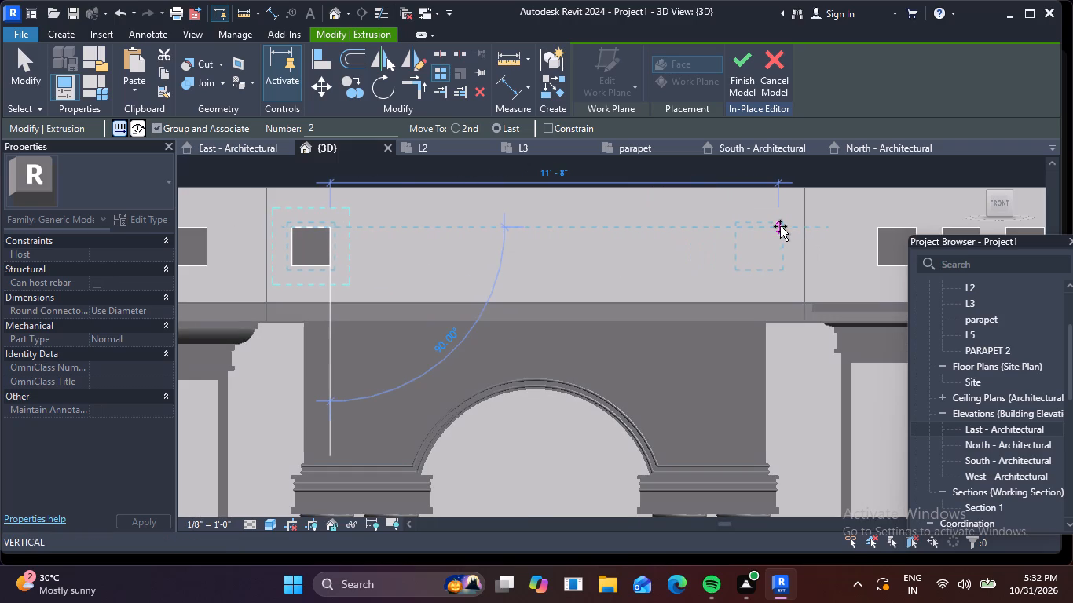
left_click(771, 231)
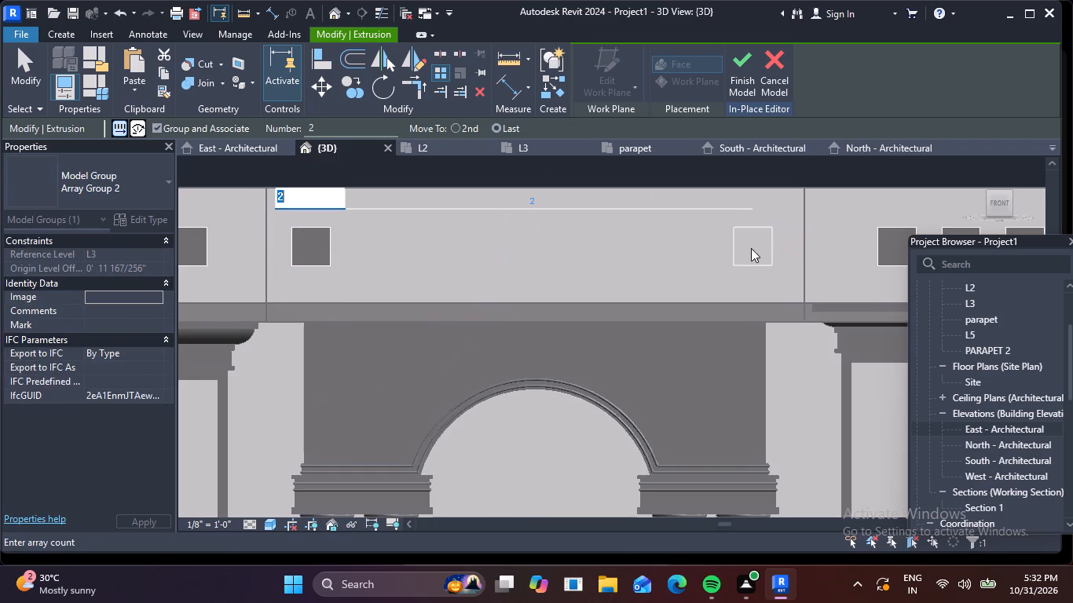
key("BackSpace")
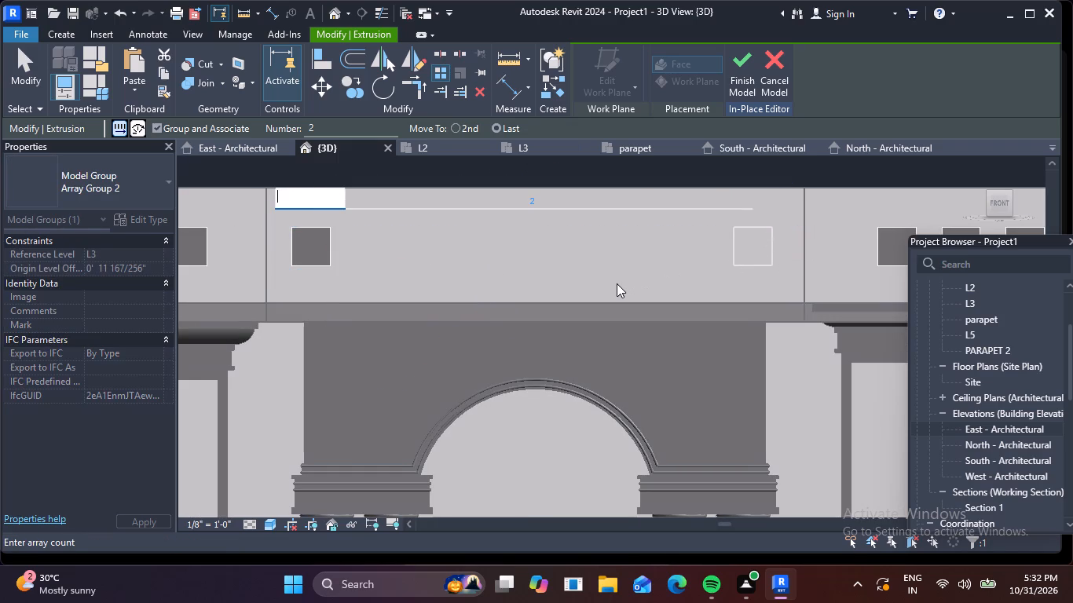
key("7")
key("Return")
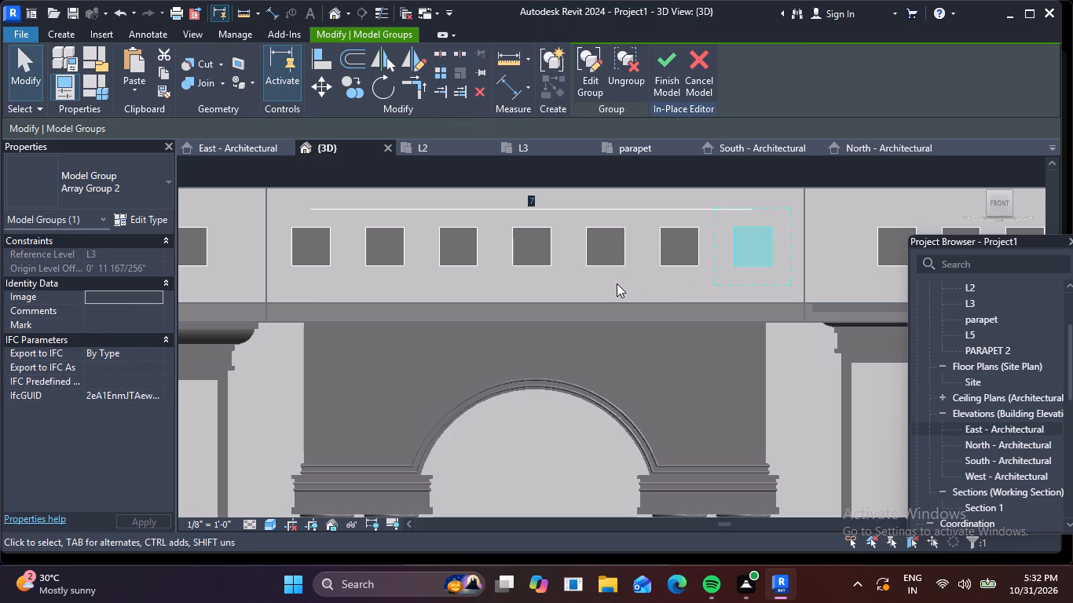
Finish the in-place model of the parapet squares.
left_click(657, 63)
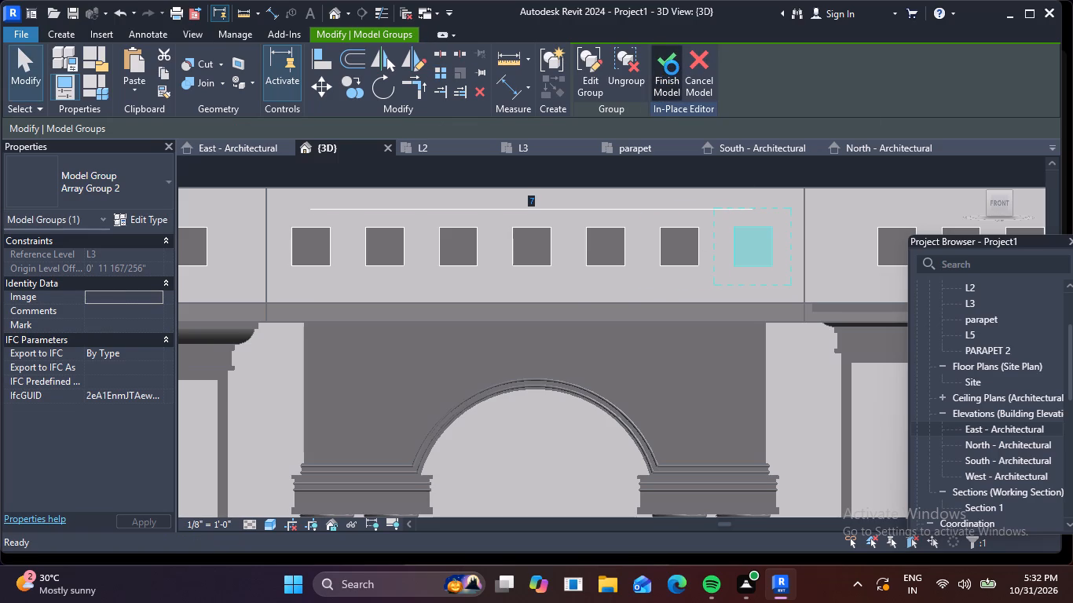
scroll(600, 160, "down", 11)
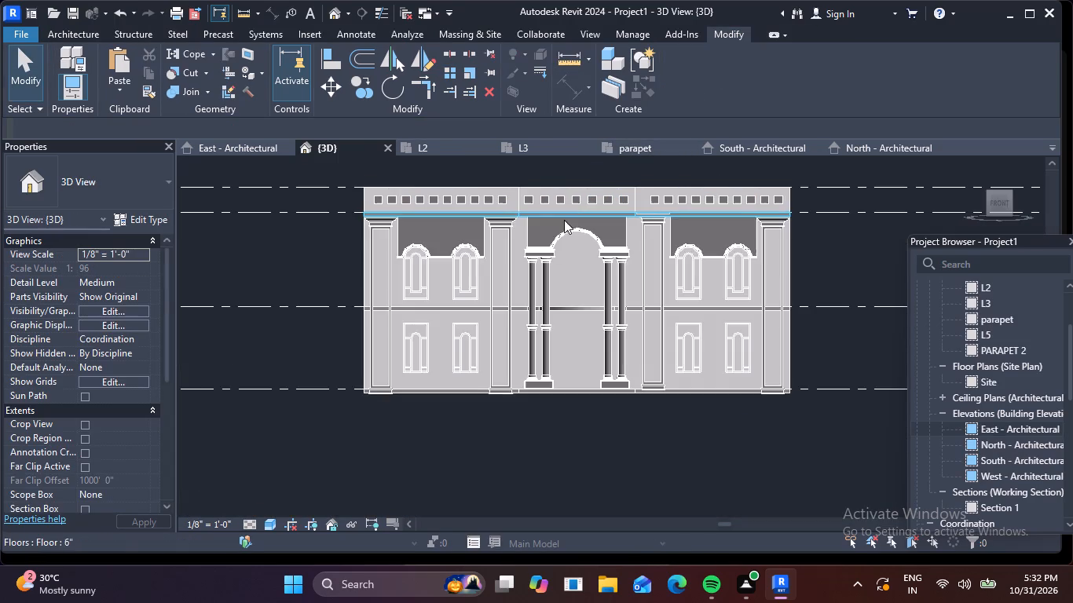
middle_click_drag(562, 220, 558, 251)
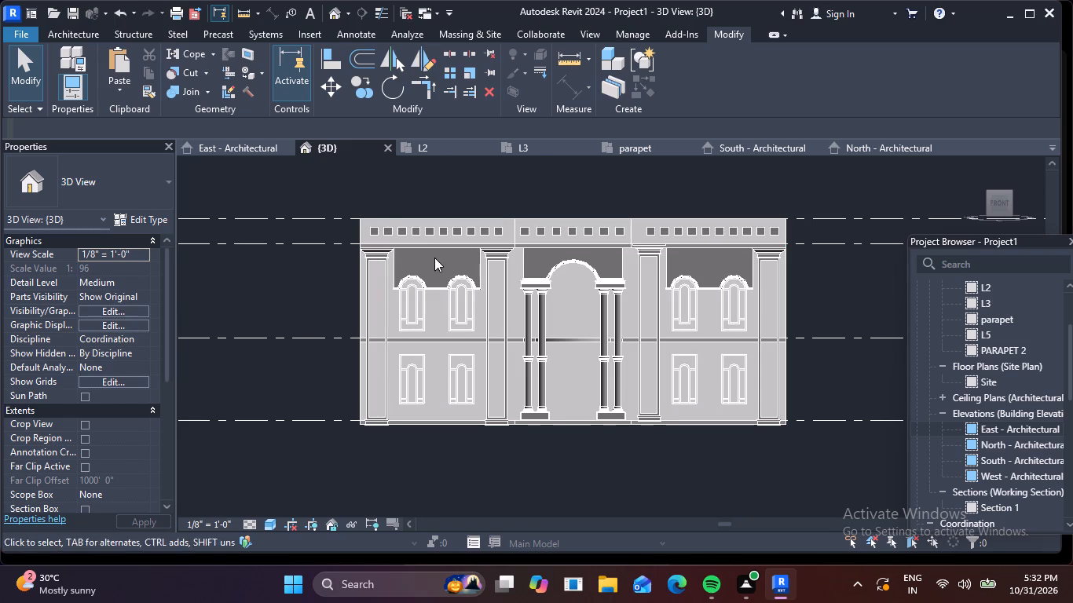
Switch the interface's active theme, with its canvas color scheme, to Light.
left_click(28, 34)
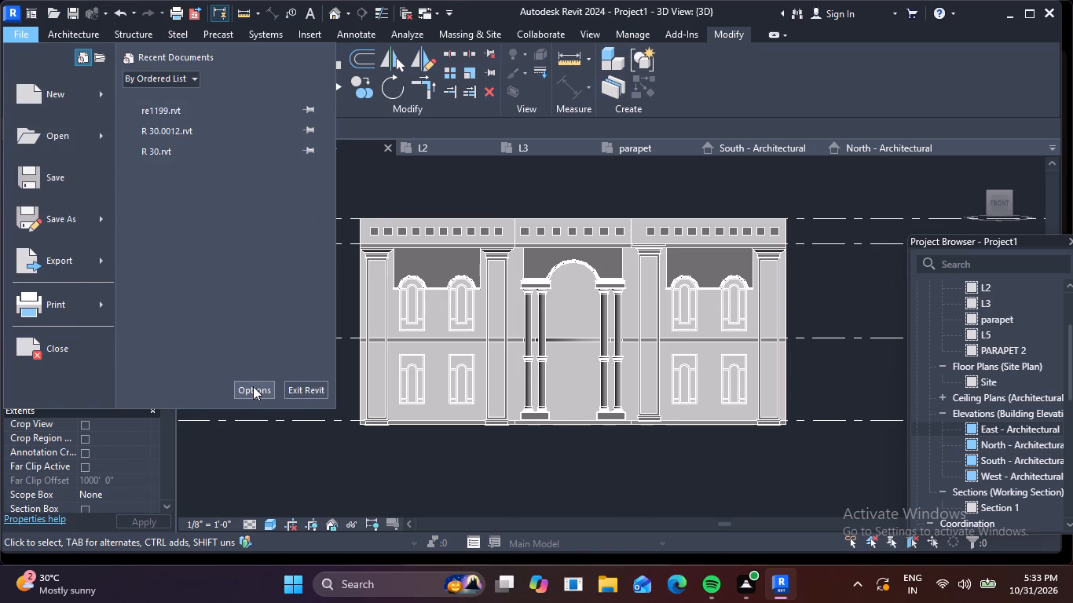
left_click(253, 386)
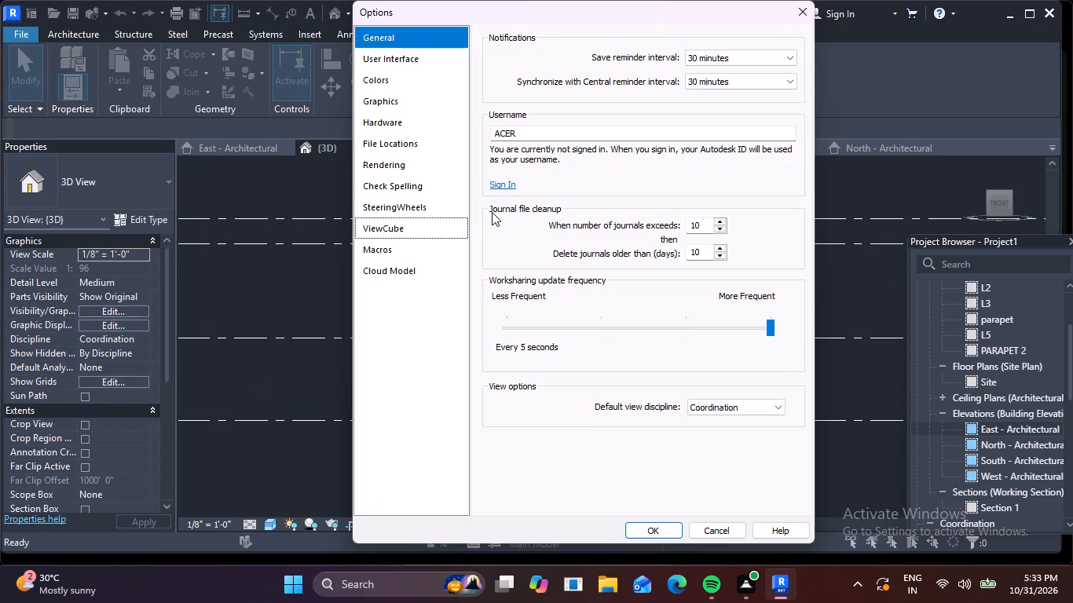
left_click(417, 80)
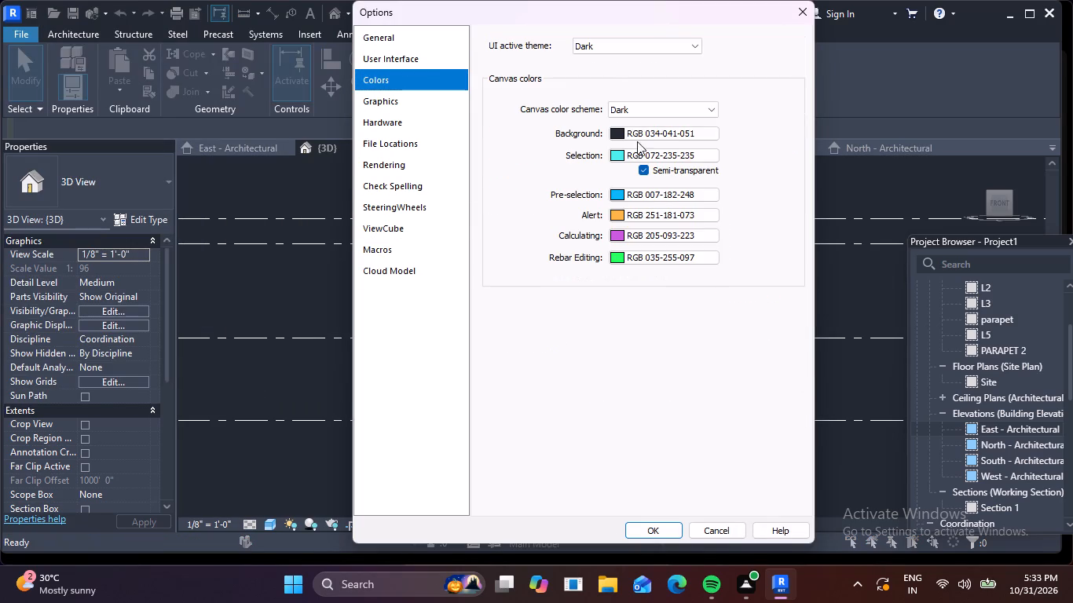
left_click(606, 49)
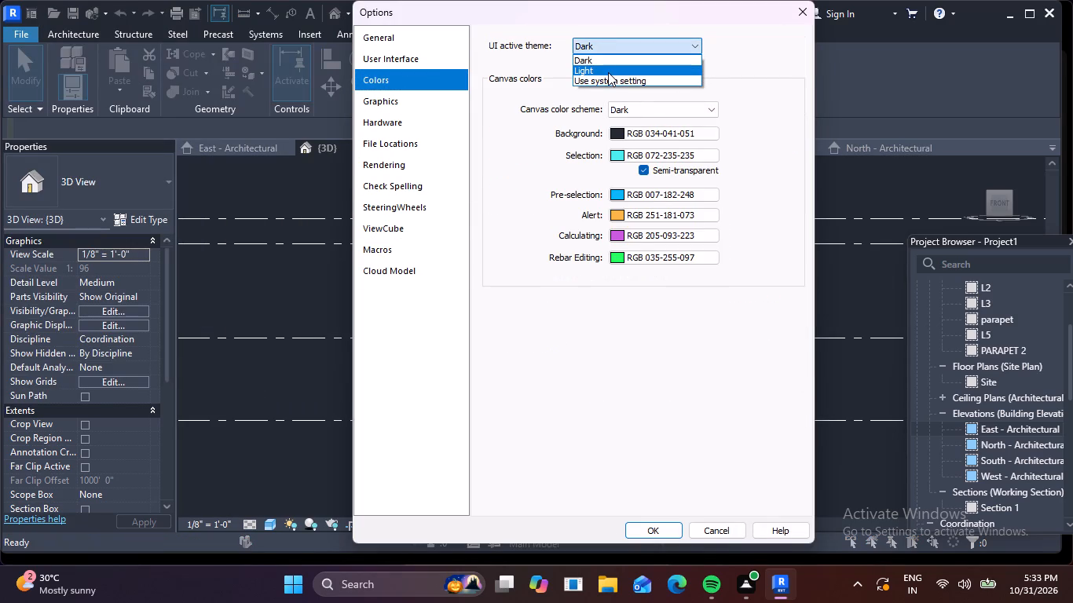
left_click(608, 72)
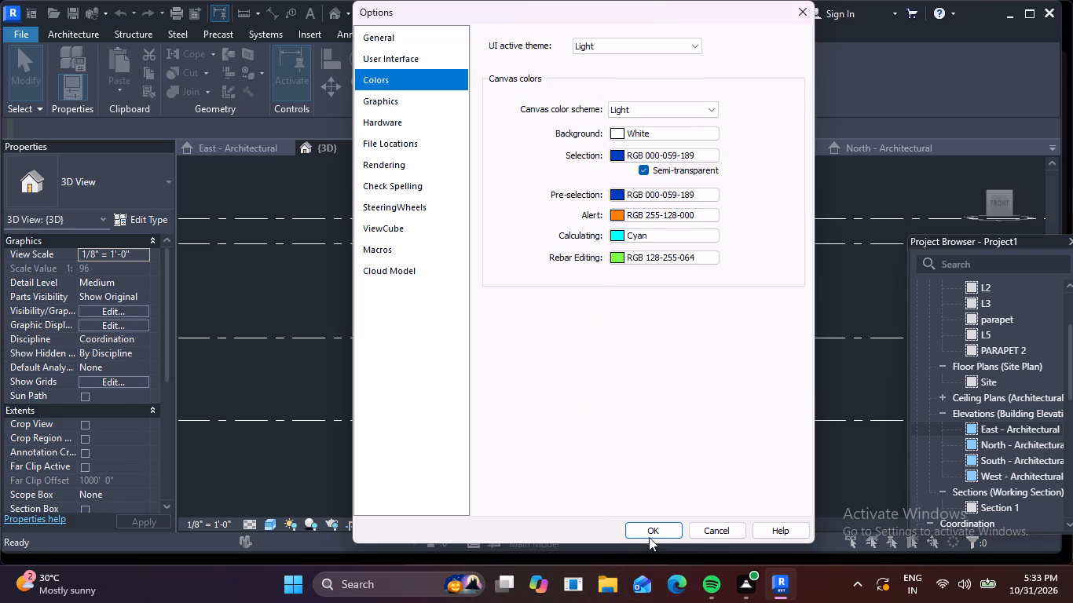
left_click(657, 524)
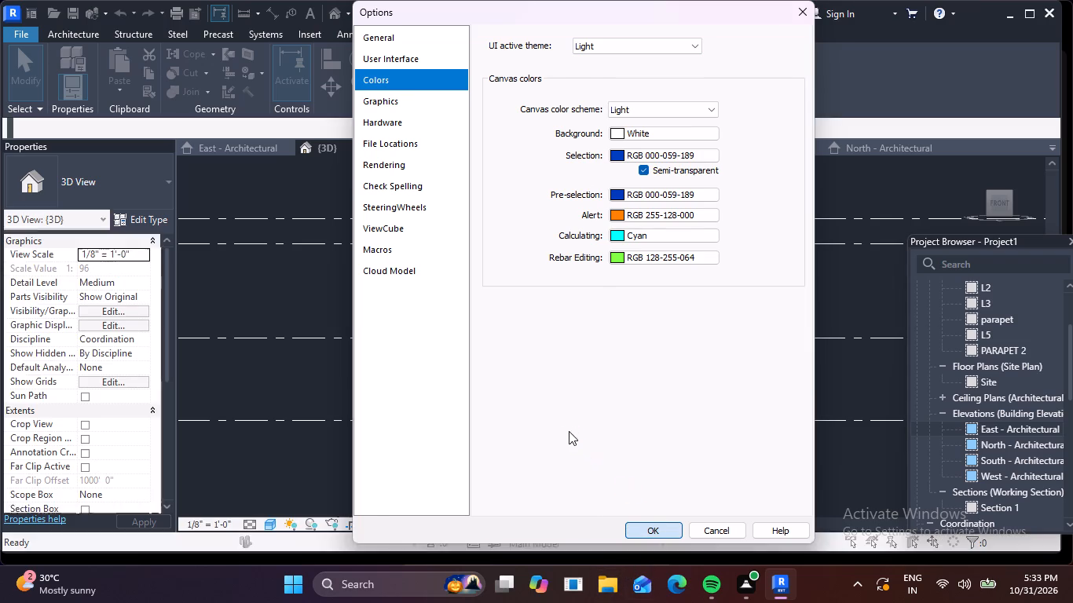
Examine the building in 3D from the front and left side, checking how the square extrusions sit on the parapet bays.
scroll(587, 312, "down", 2)
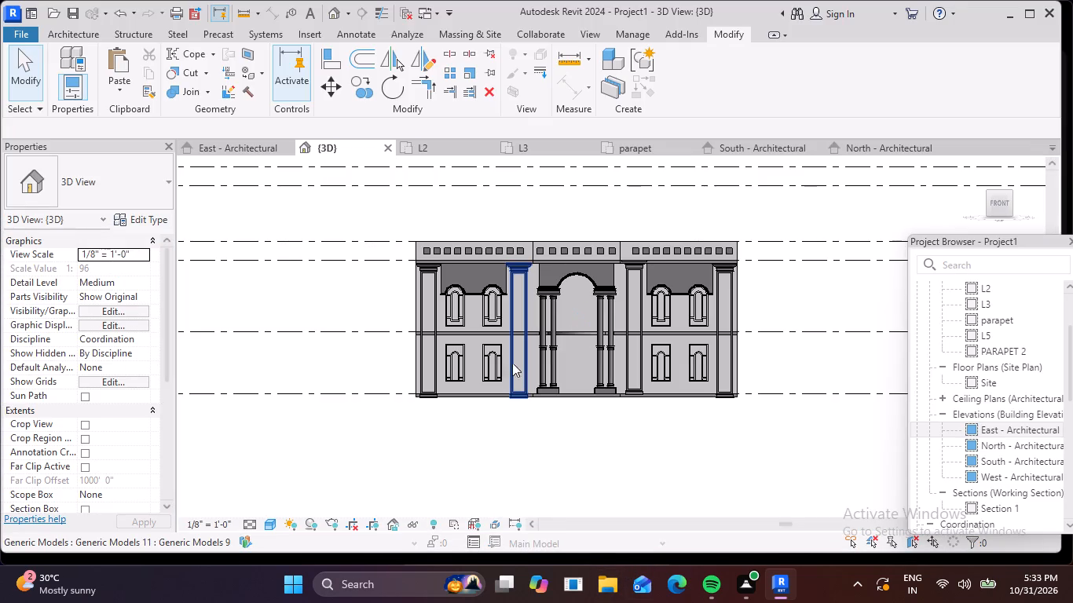
middle_click_drag(574, 299, 600, 326, "shift")
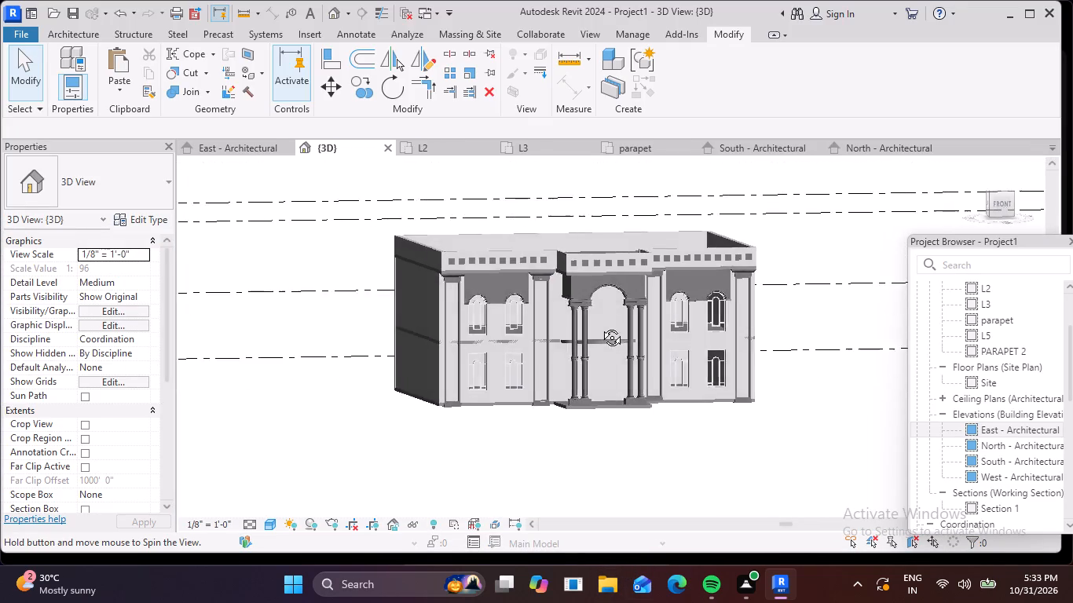
middle_click_drag(600, 326, 742, 351, "shift")
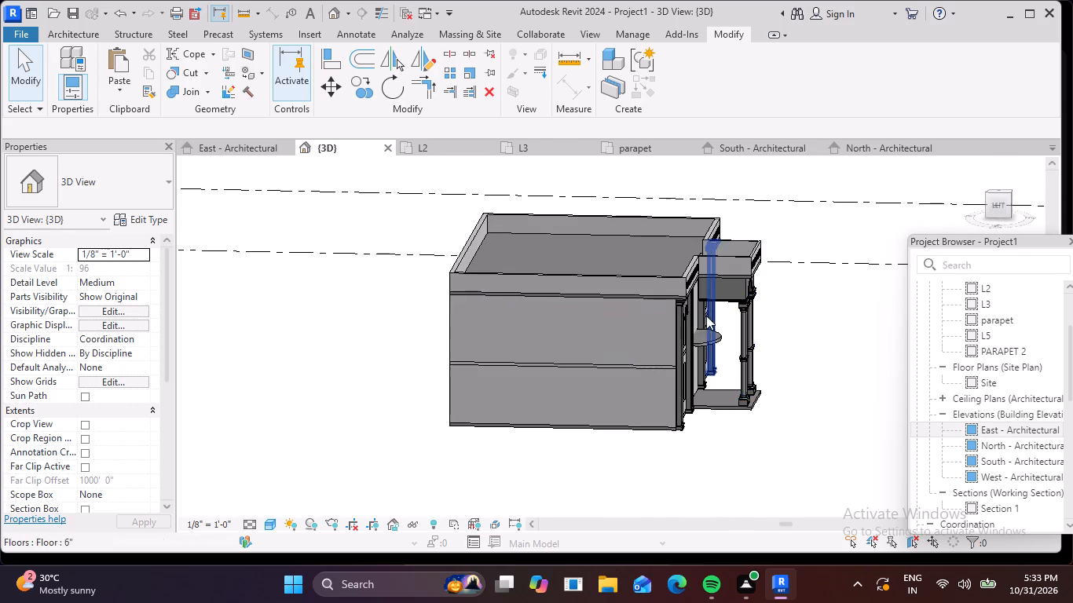
scroll(685, 276, "up", 13)
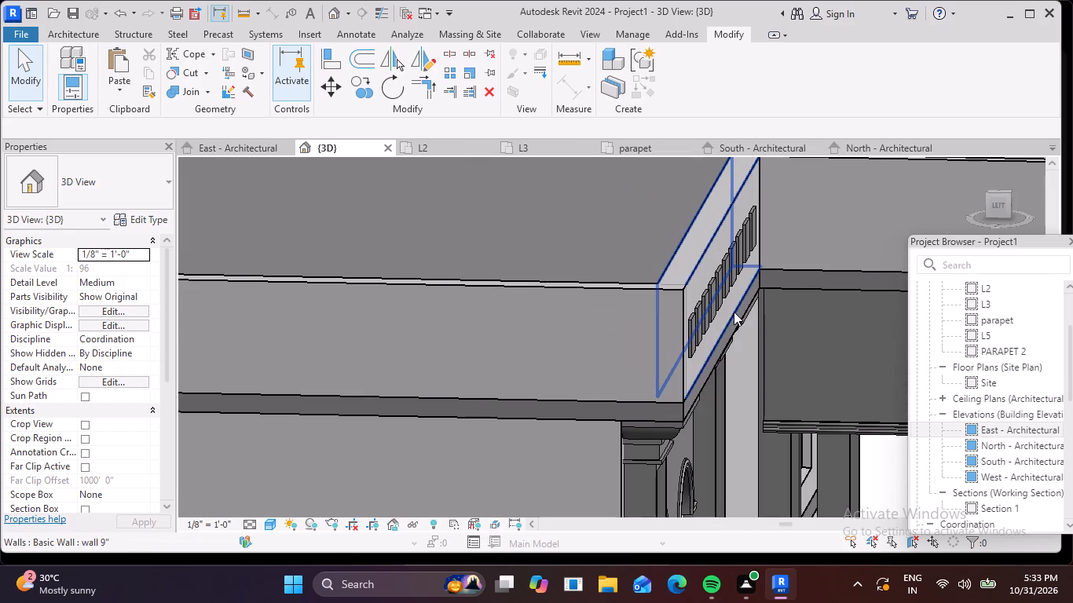
scroll(731, 311, "up", 4)
middle_click_drag(760, 365, 686, 396, "shift")
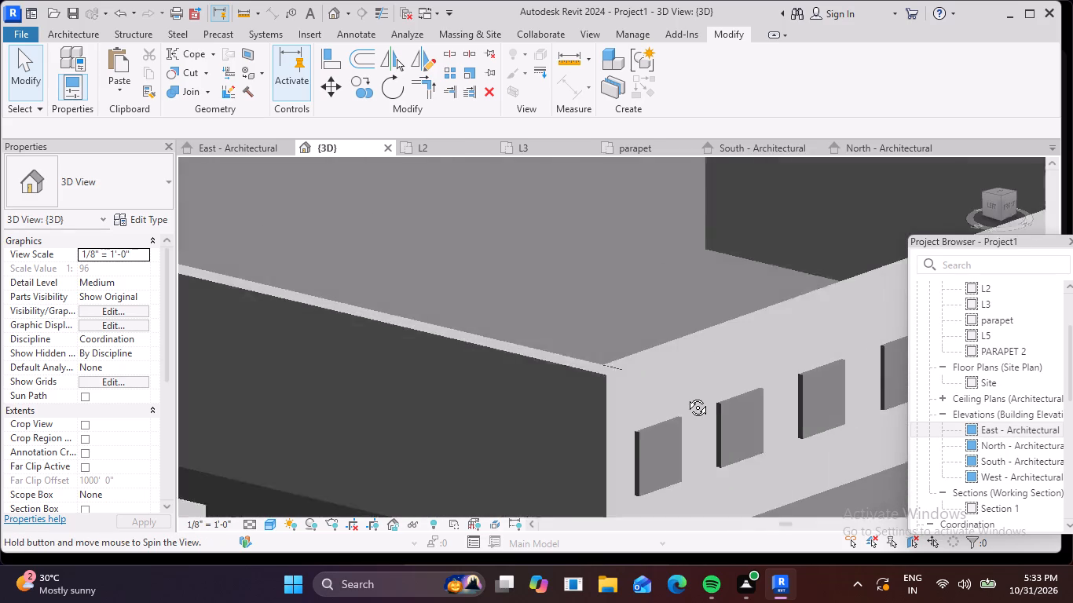
middle_click_drag(686, 396, 685, 397, "shift")
scroll(690, 361, "down", 12)
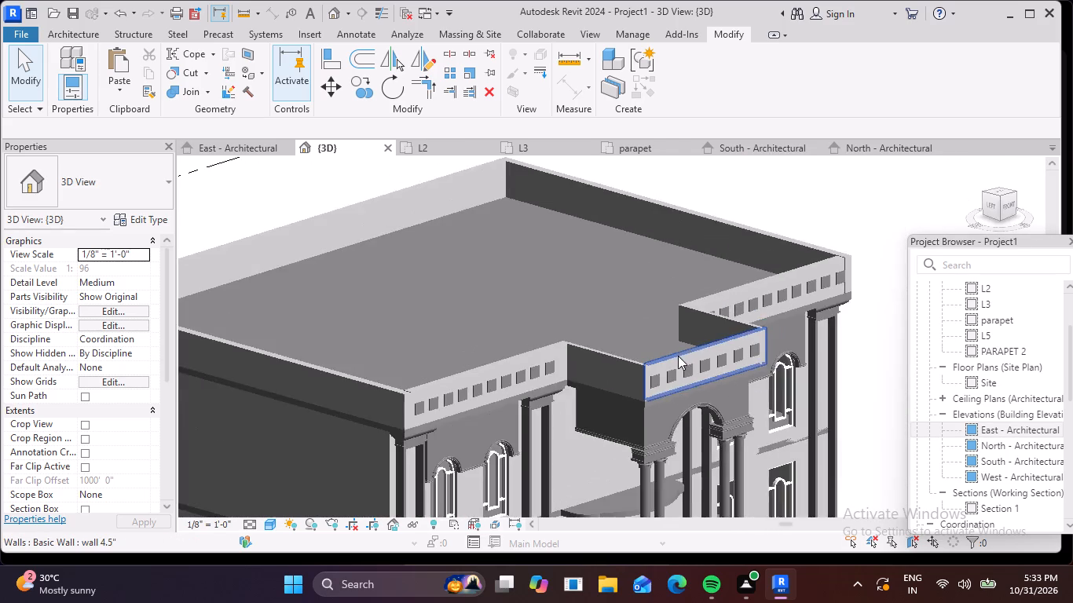
Examine the whole building in 3D from the front-left corner, including the parapet squares, columns, arched windows and entrance porch.
middle_click_drag(678, 356, 678, 232)
scroll(678, 232, "down", 2)
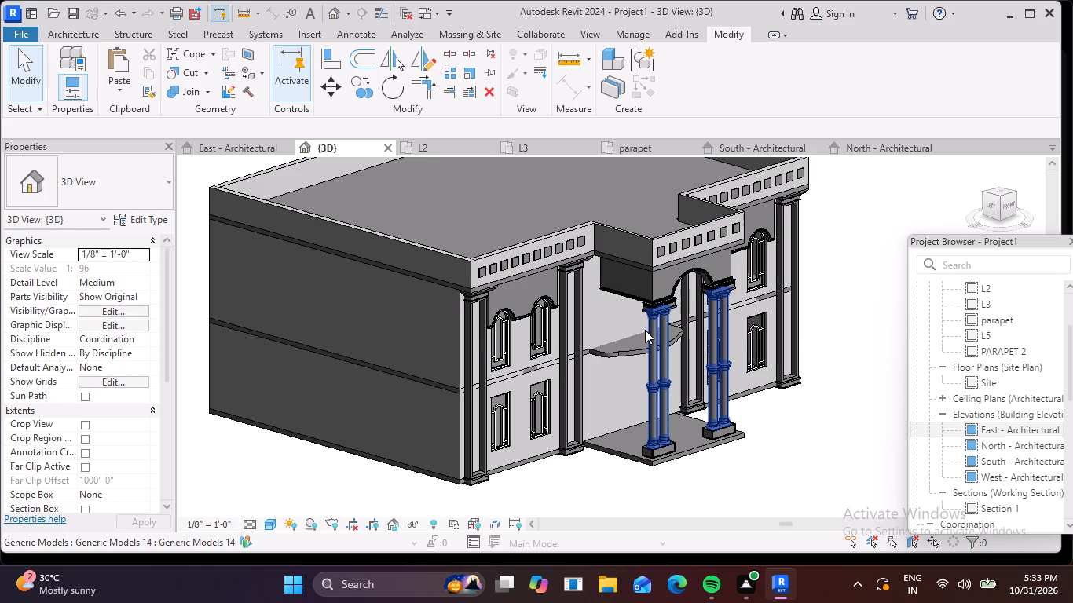
scroll(709, 279, "down", 2)
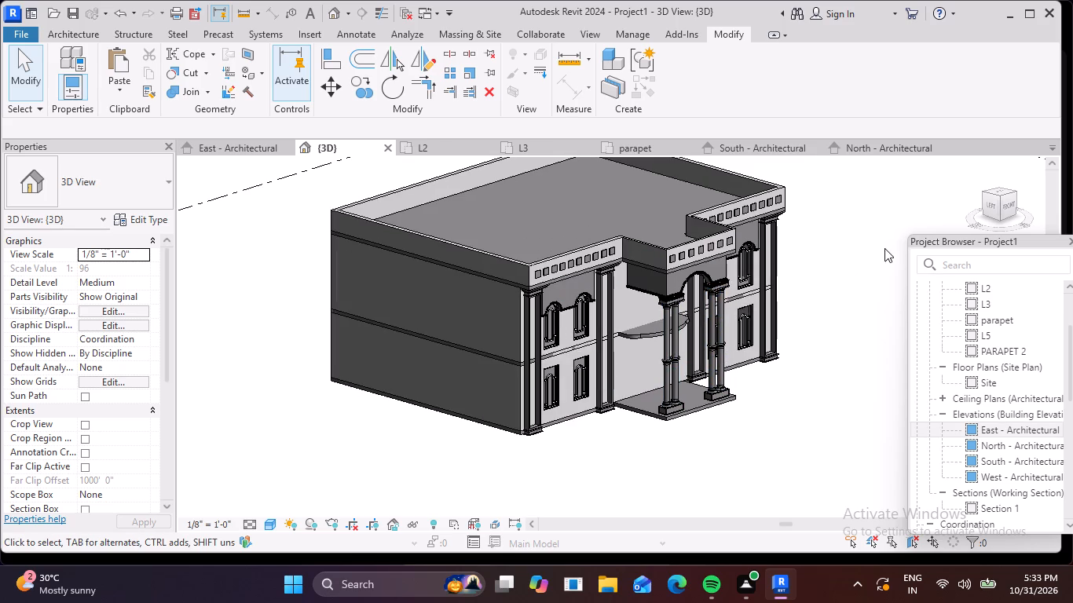
scroll(683, 203, "up", 1)
scroll(663, 203, "down", 2)
middle_click_drag(651, 210, 640, 232)
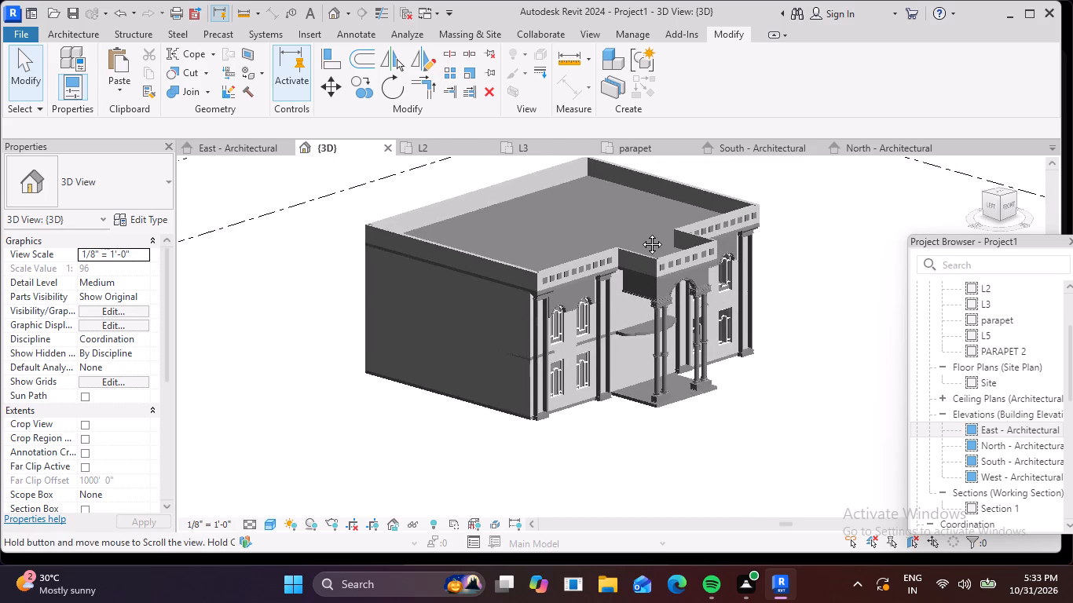
middle_click_drag(640, 232, 619, 263)
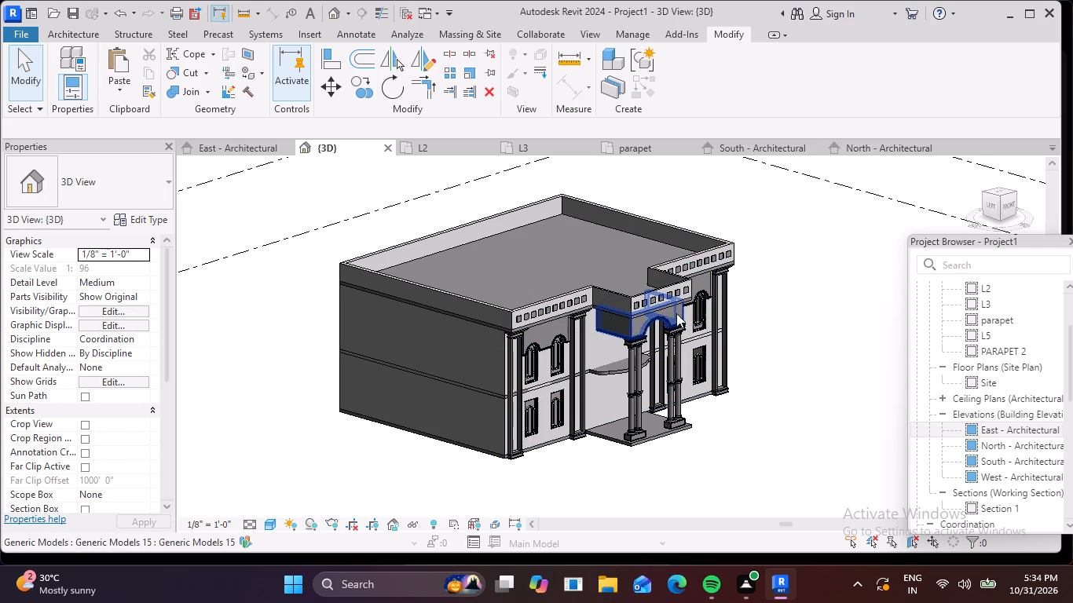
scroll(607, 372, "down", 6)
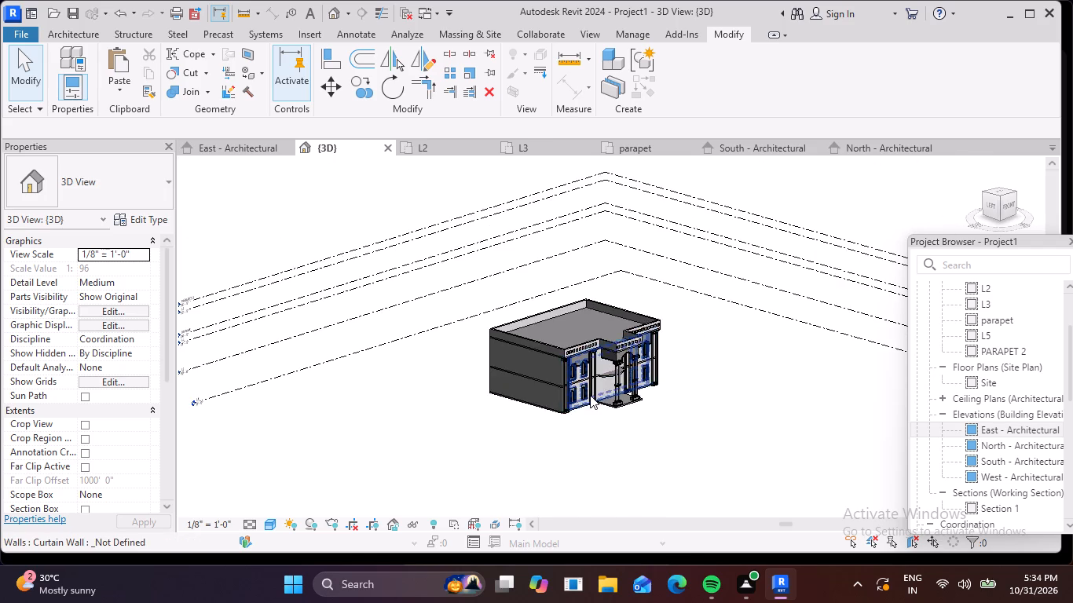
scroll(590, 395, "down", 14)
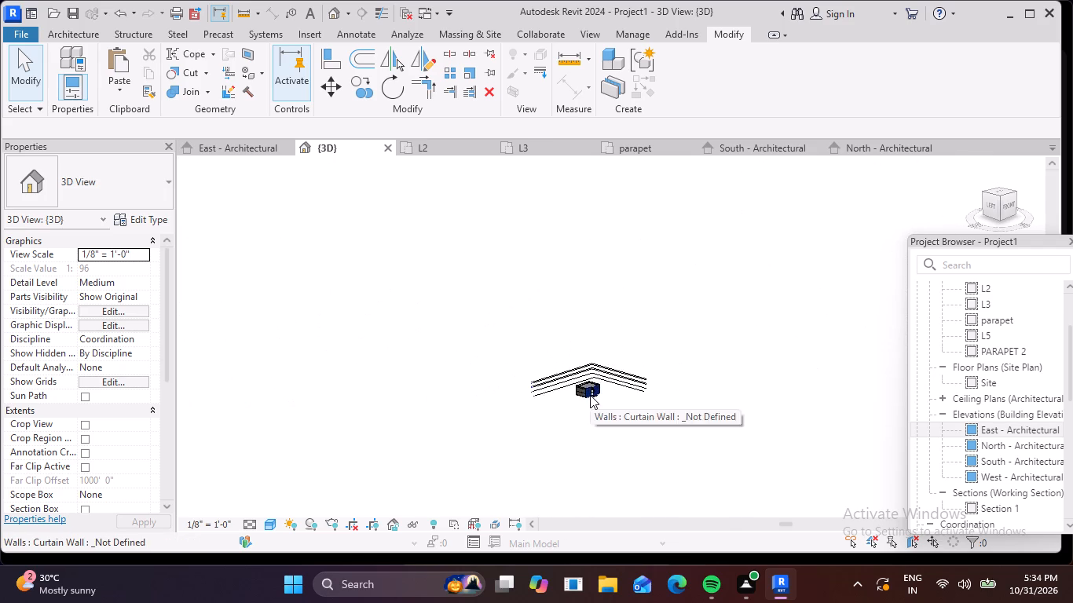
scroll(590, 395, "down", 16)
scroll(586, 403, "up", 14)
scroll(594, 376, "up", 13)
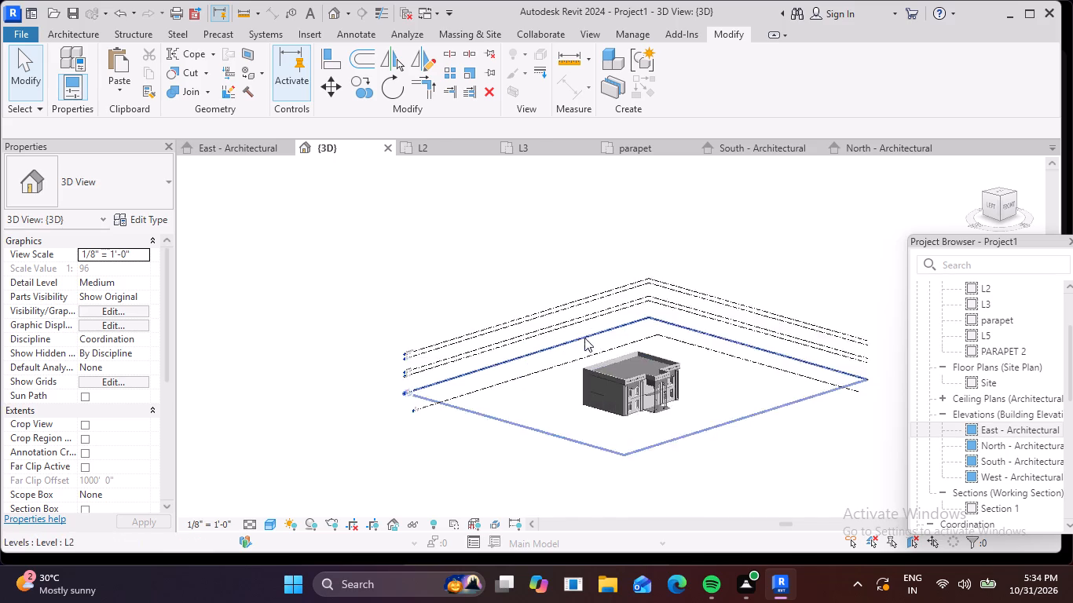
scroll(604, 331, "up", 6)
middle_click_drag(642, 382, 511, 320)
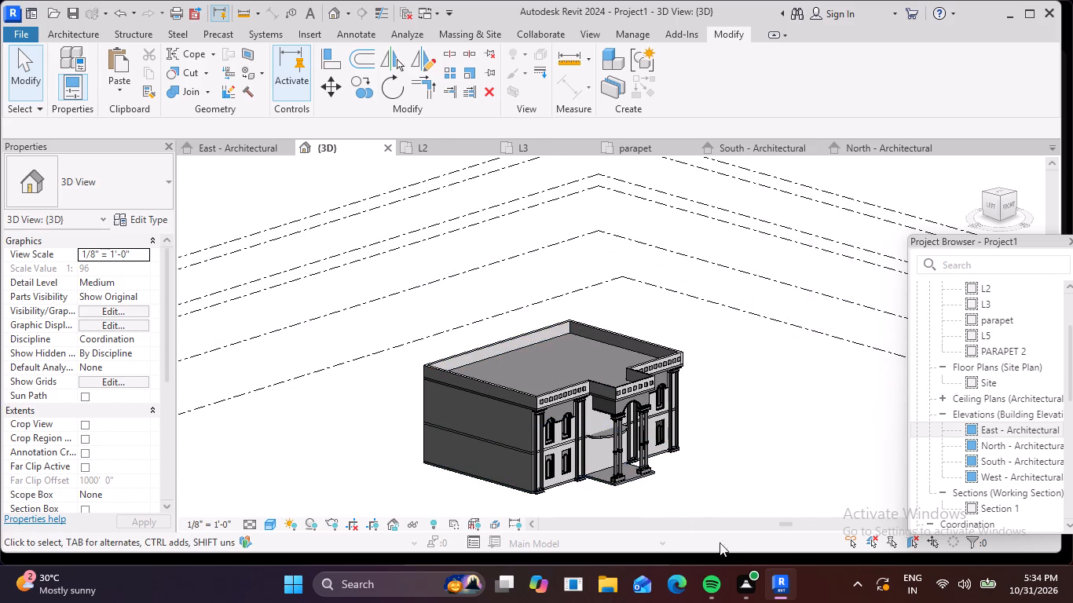
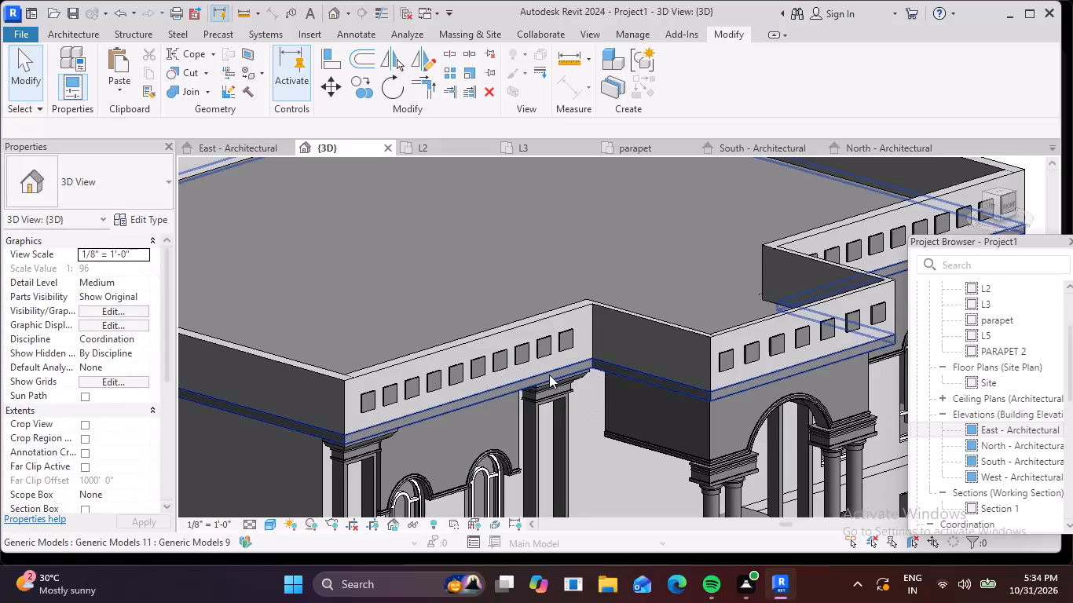
Start a new in-place model in the Generic Models category, keeping the suggested name.
scroll(549, 375, "down", 4)
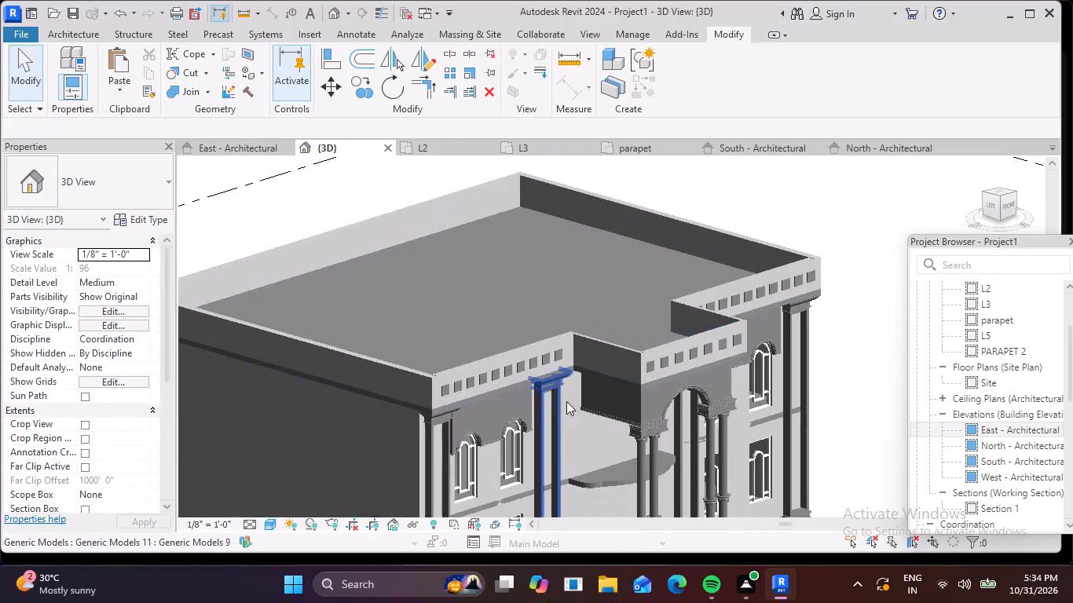
scroll(749, 401, "down", 4)
scroll(650, 392, "up", 1)
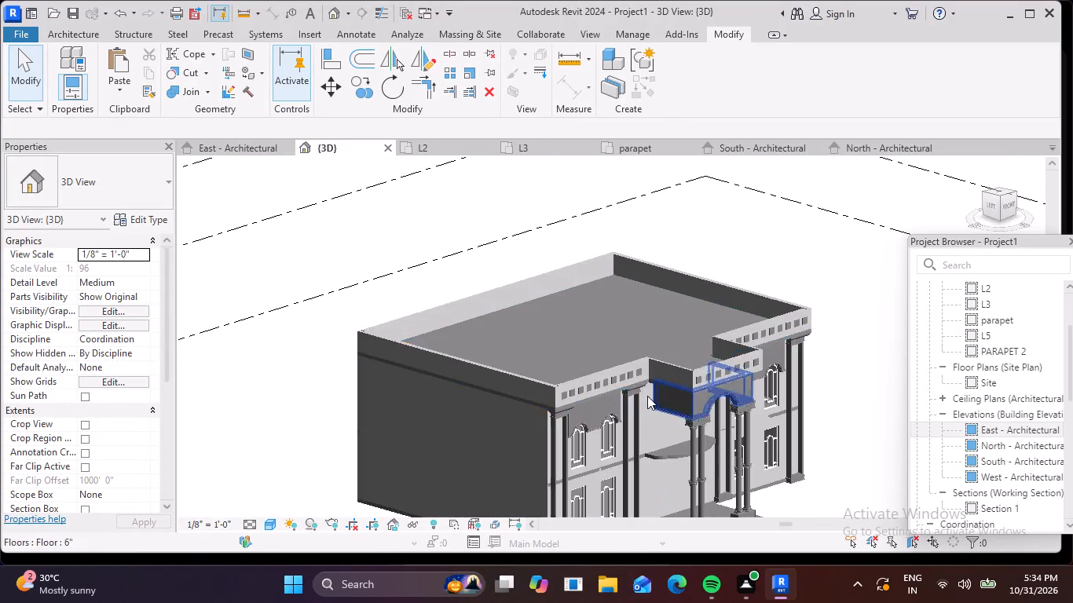
middle_click_drag(637, 404, 632, 352)
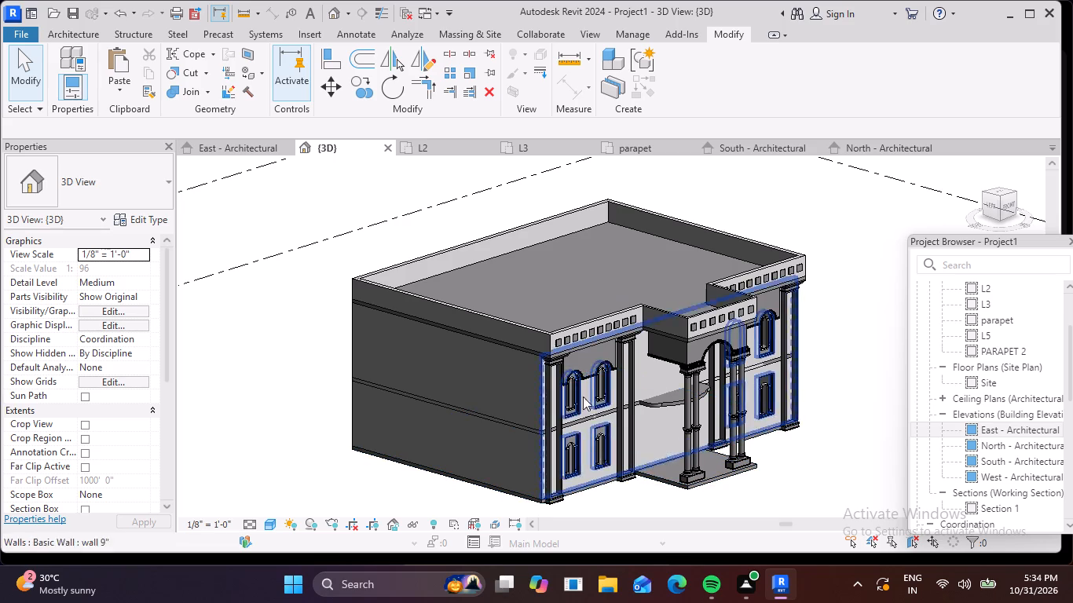
scroll(642, 308, "up", 5)
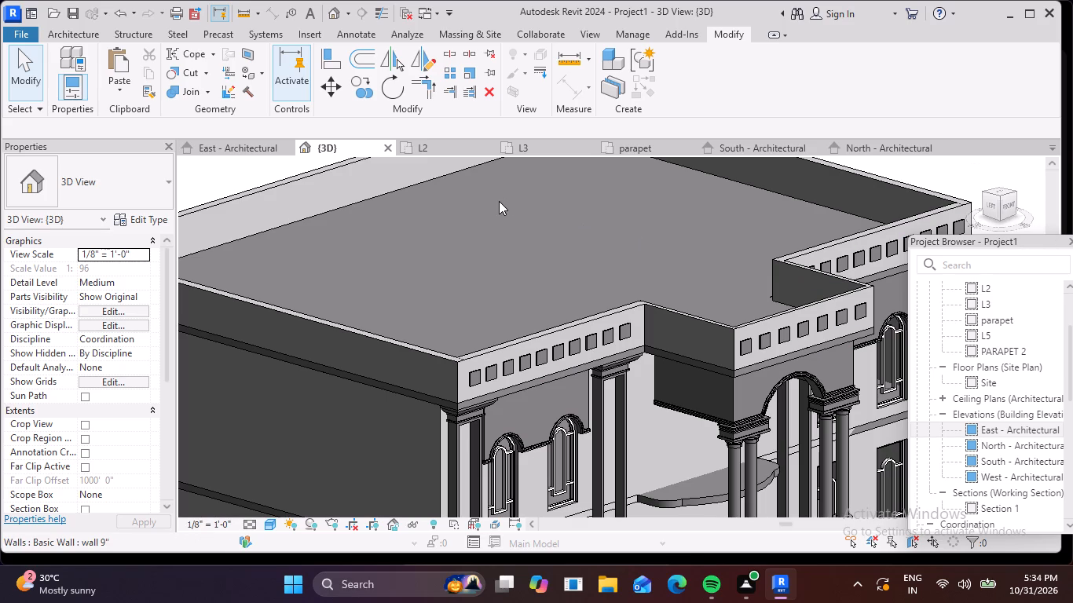
left_click(68, 33)
left_click(185, 89)
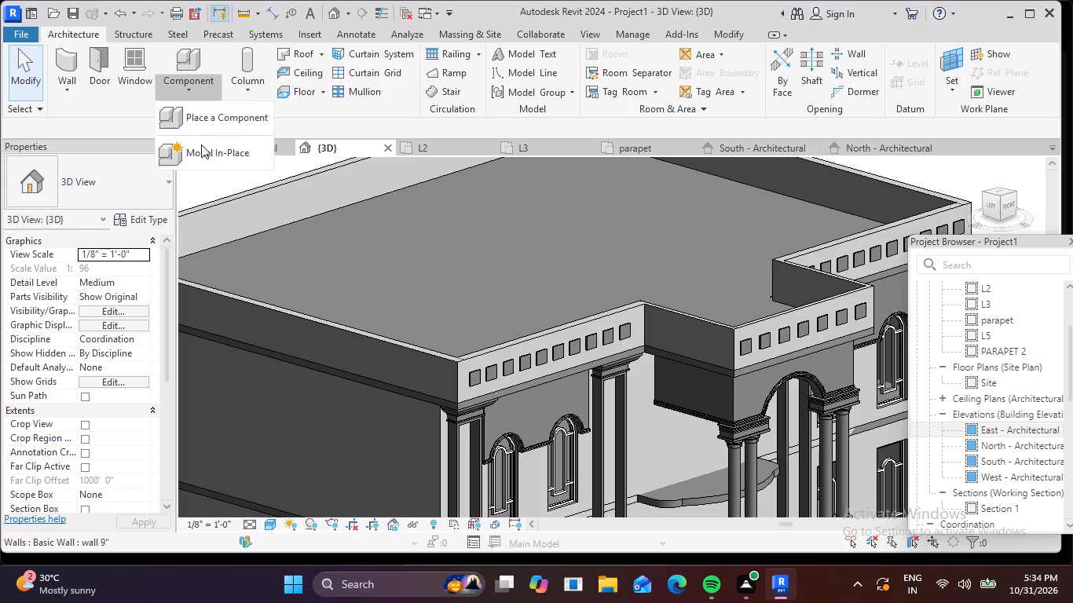
left_click(202, 156)
scroll(494, 251, "down", 5)
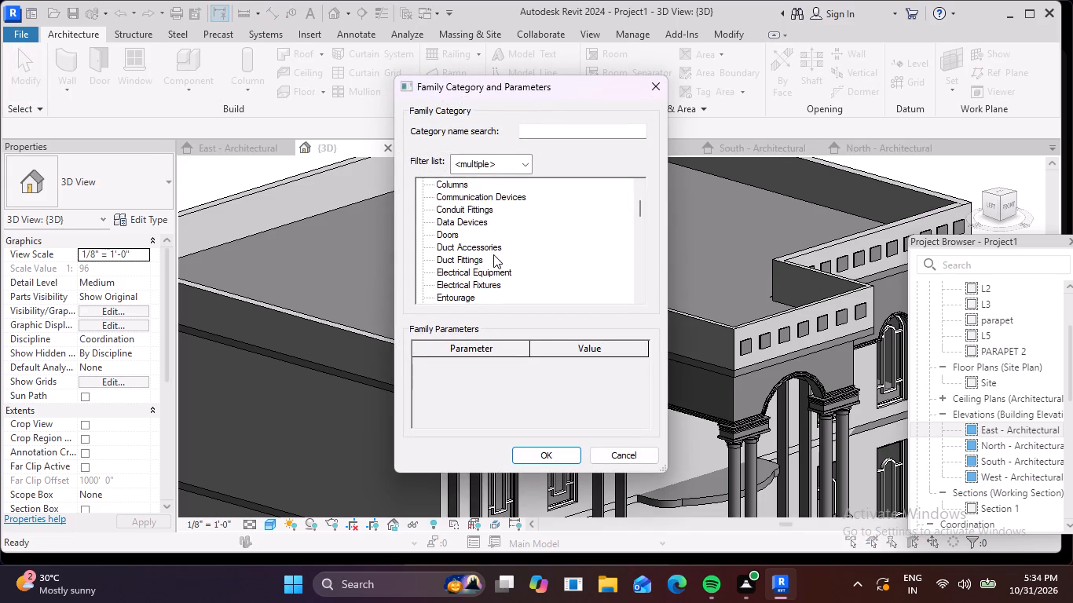
scroll(490, 254, "down", 11)
left_click(486, 249)
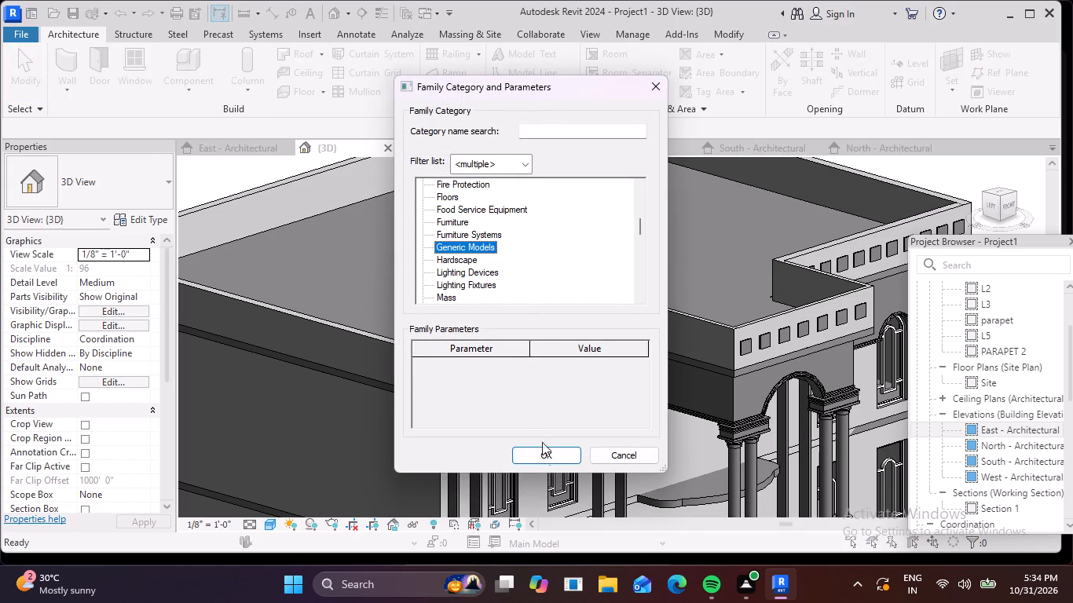
left_click(542, 456)
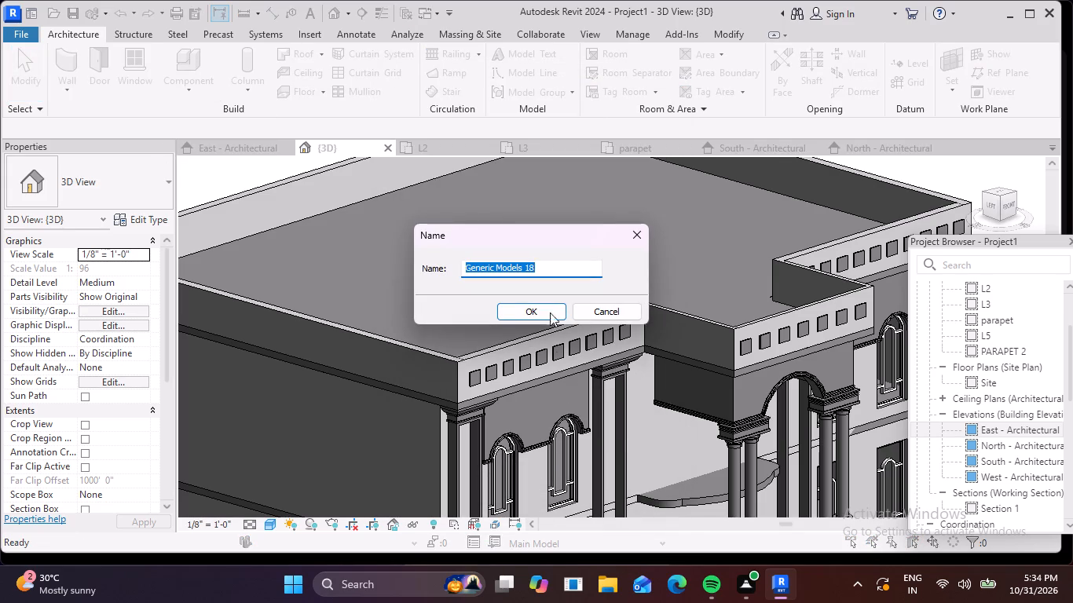
left_click(550, 308)
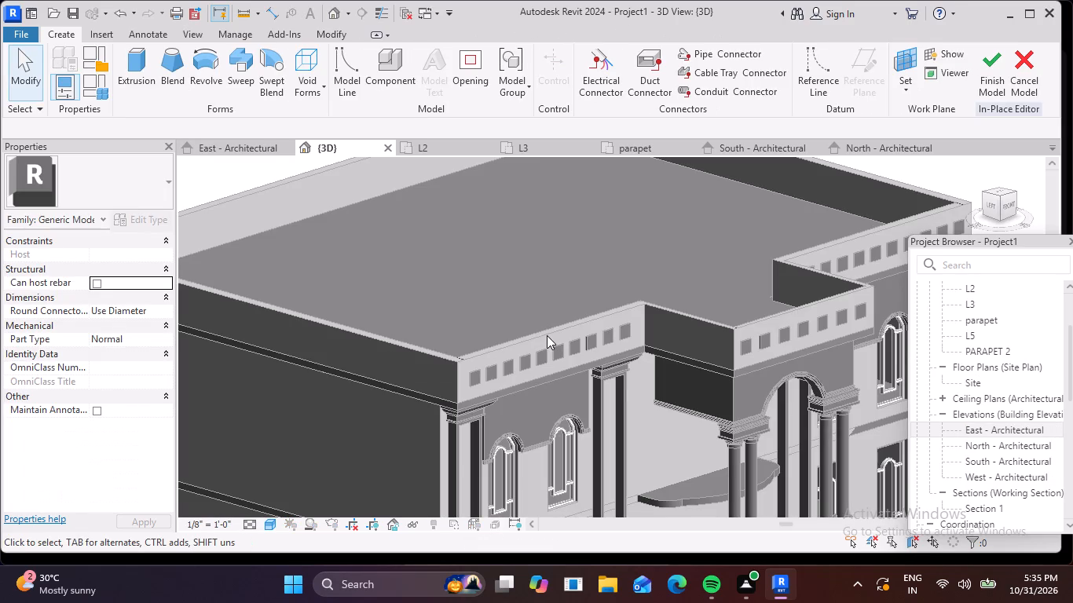
Start a sweep with a picked path along the outer top edges of the left front parapet bay and its adjoining porch return.
left_click(246, 81)
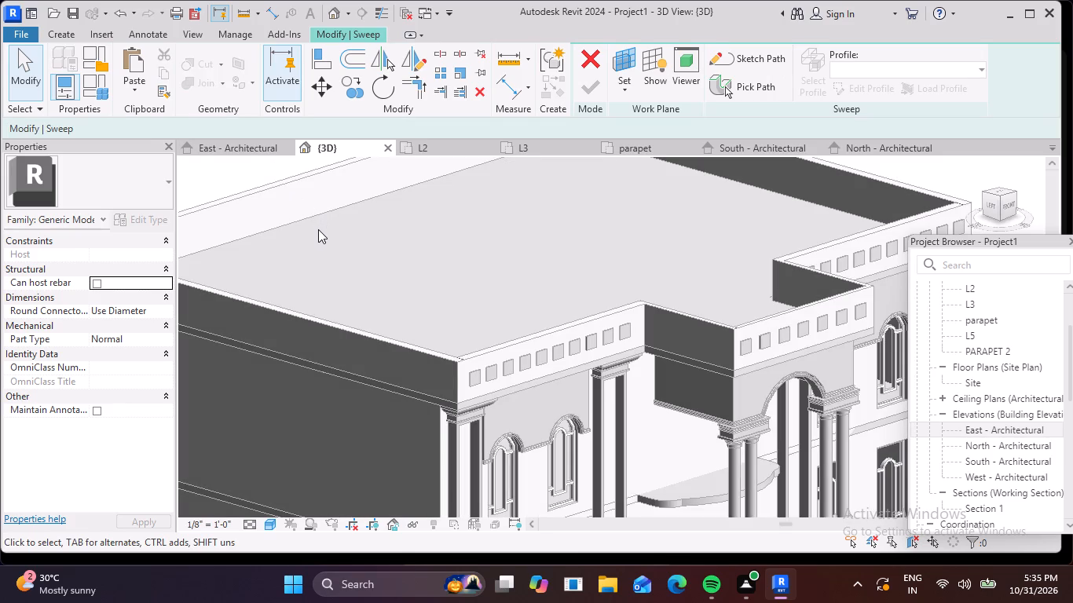
left_click(735, 95)
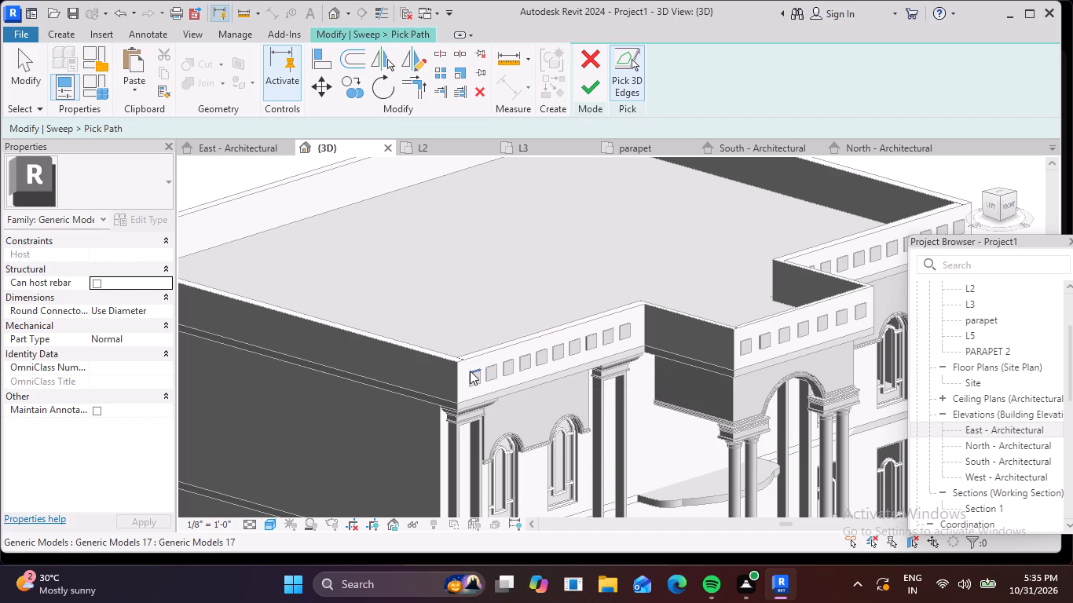
scroll(548, 376, "up", 5)
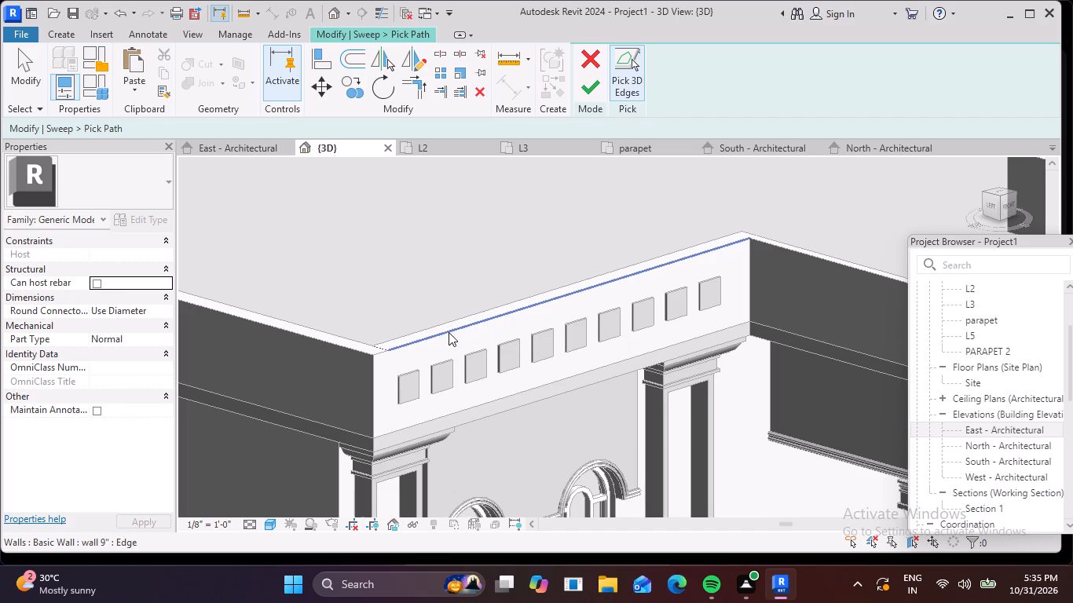
scroll(400, 356, "up", 3)
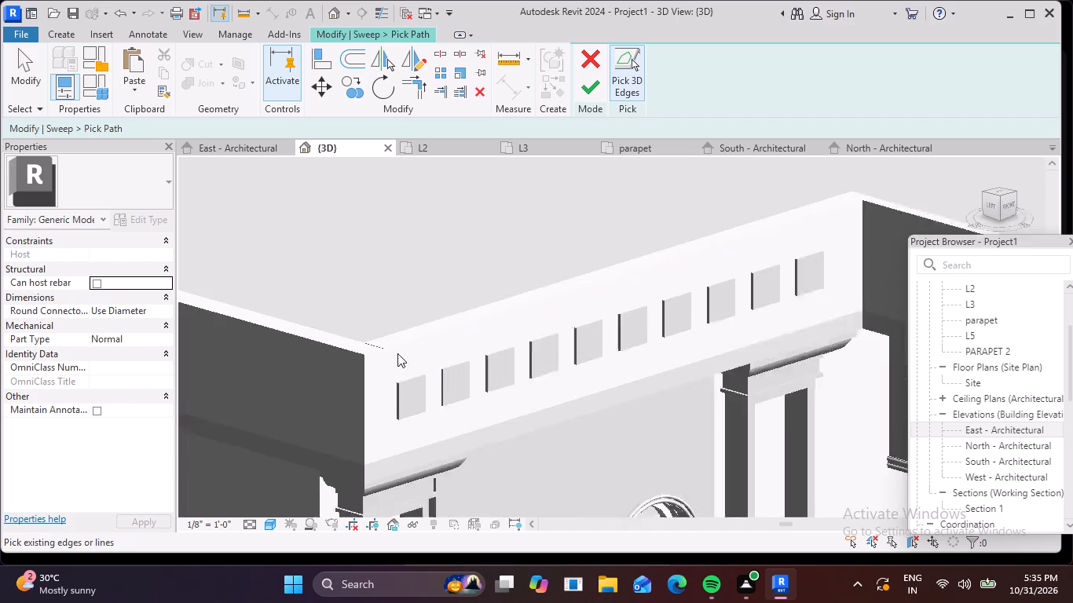
left_click(370, 352)
left_click(430, 336)
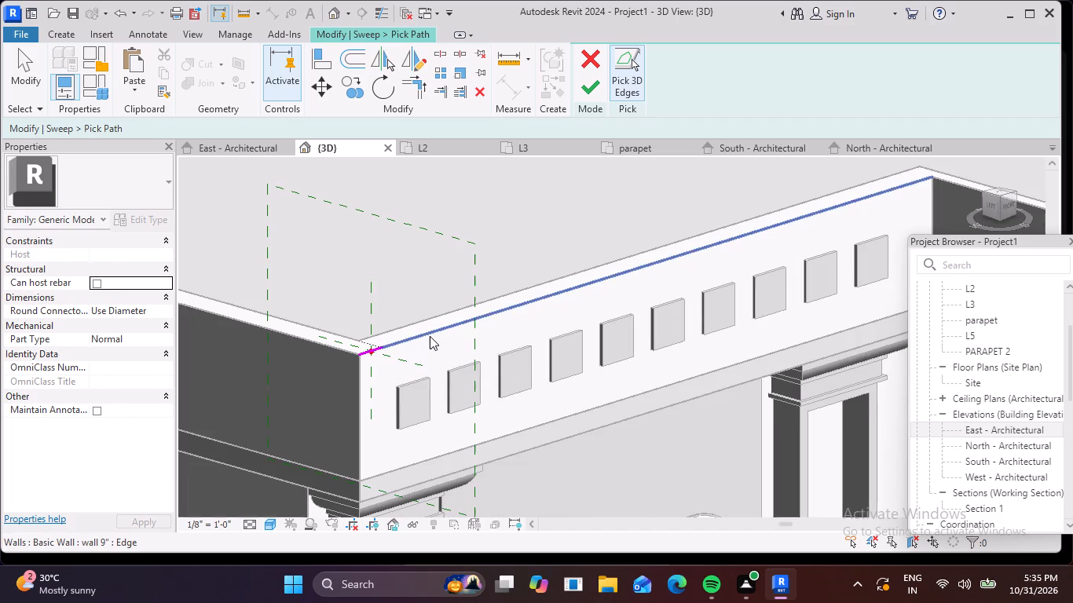
scroll(455, 363, "down", 5)
middle_click_drag(598, 367, 306, 381)
scroll(384, 297, "up", 4)
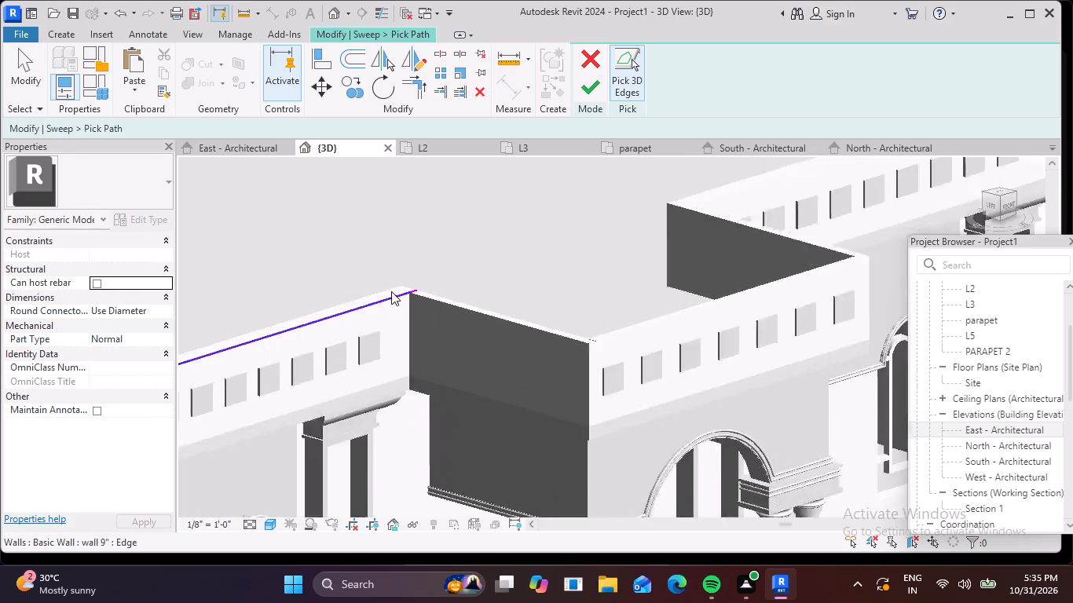
scroll(391, 291, "up", 2)
left_click(493, 310)
Add the outer top edge of the porch's front parapet to the sweep path, including the short corner segment.
scroll(471, 349, "down", 3)
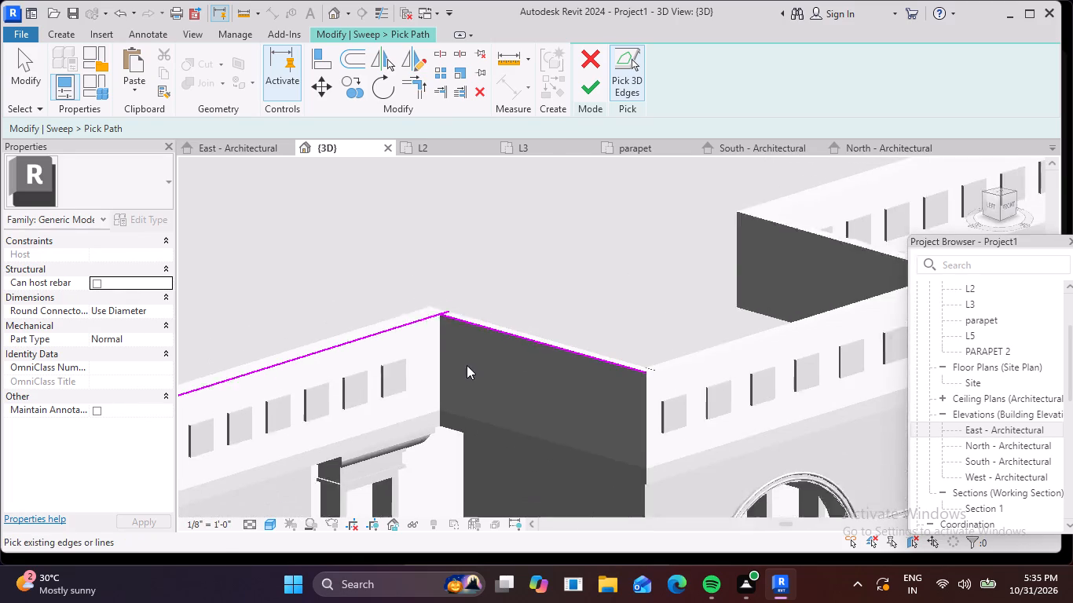
scroll(467, 365, "down", 1)
middle_click_drag(456, 365, 338, 379)
scroll(540, 375, "up", 5)
left_click(539, 375)
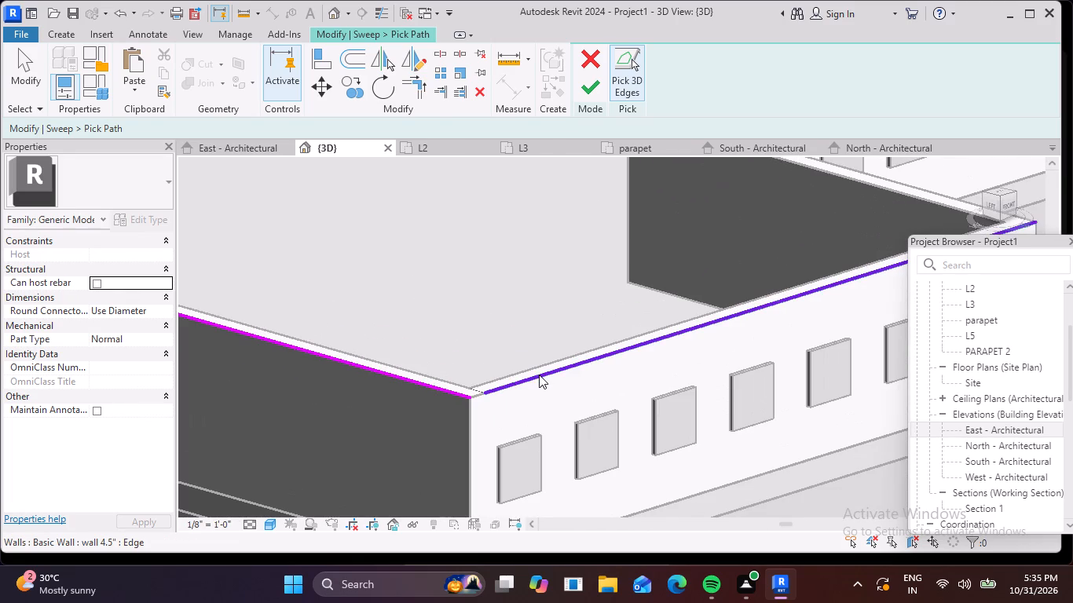
left_click(482, 393)
Add the porch's right return and the right front parapet bay's outer top edges to the path, including the porch corner segment.
scroll(492, 404, "down", 4)
middle_click_drag(539, 412, 239, 492)
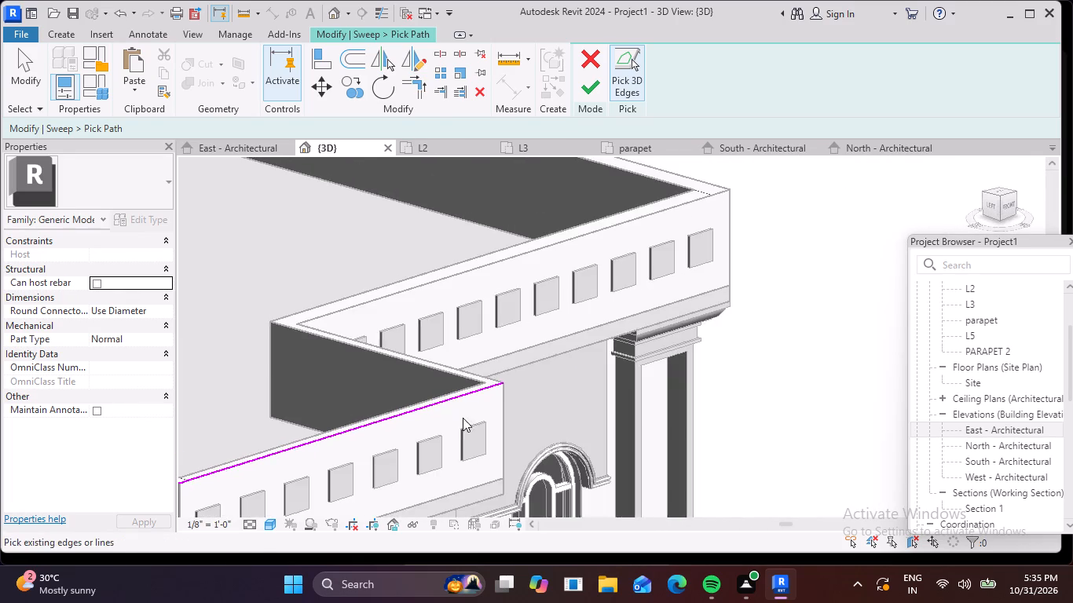
scroll(507, 386, "up", 5)
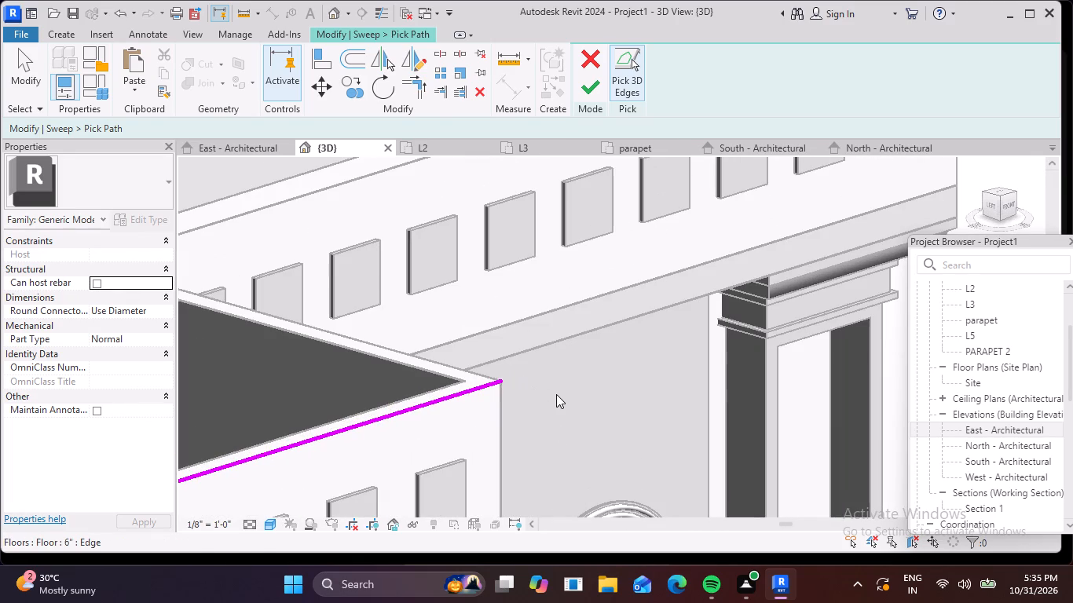
middle_click_drag(558, 395, 533, 439, "shift")
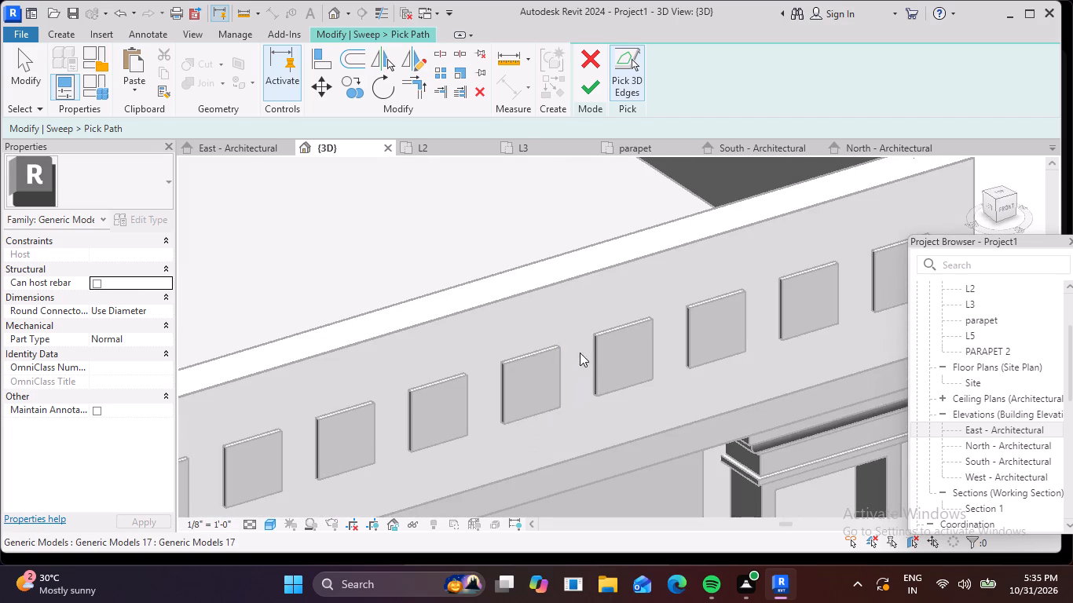
middle_click_drag(586, 345, 737, 280)
scroll(412, 344, "down", 1)
middle_click_drag(472, 369, 540, 253)
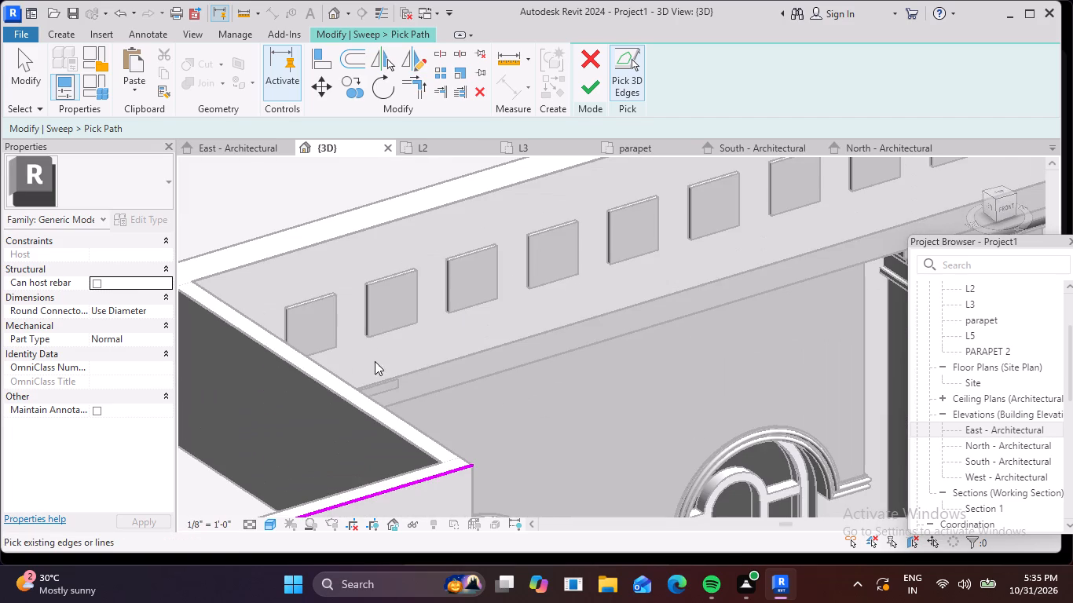
left_click(357, 387)
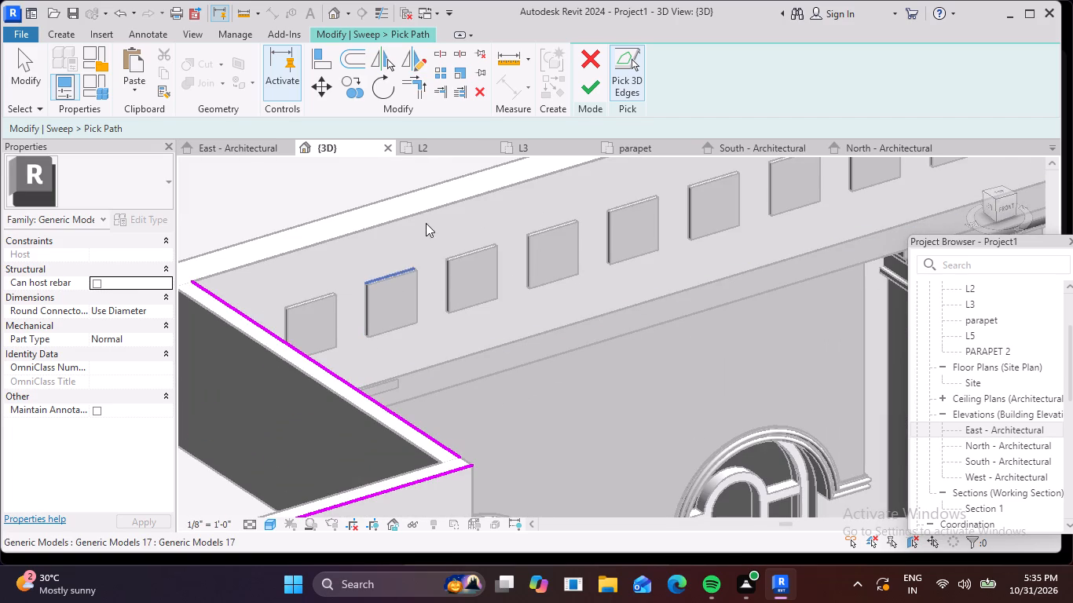
left_click(434, 208)
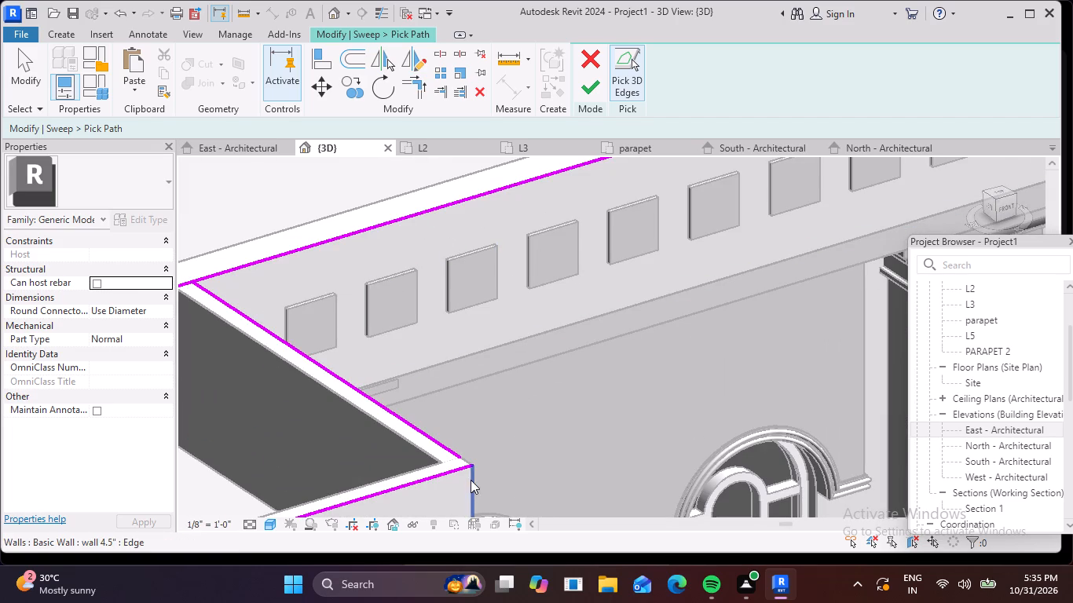
scroll(470, 477, "up", 4)
left_click(464, 451)
Extend the sweep path with the short edge segment at the right front bay's outer corner.
scroll(536, 389, "down", 3)
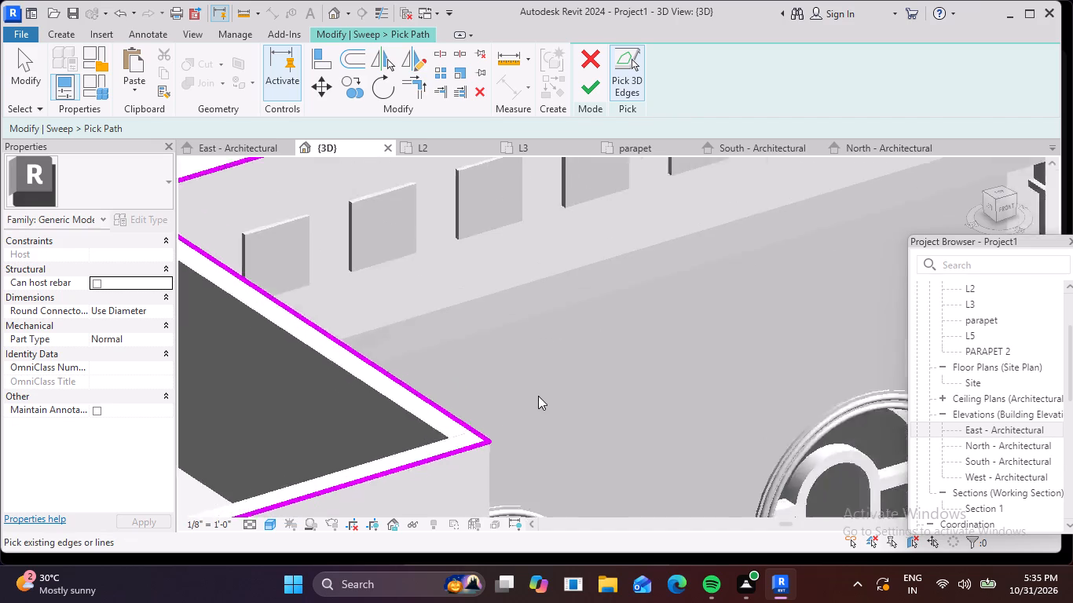
scroll(538, 396, "down", 1)
middle_click_drag(571, 334, 490, 502)
scroll(570, 372, "down", 4)
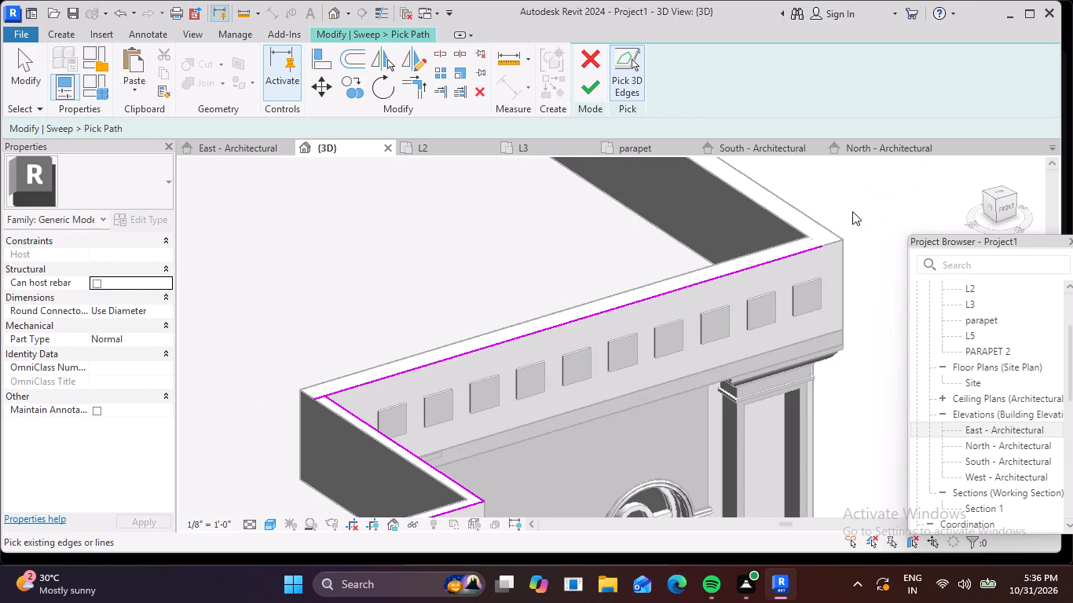
scroll(839, 228, "up", 5)
left_click(822, 254)
scroll(783, 318, "down", 4)
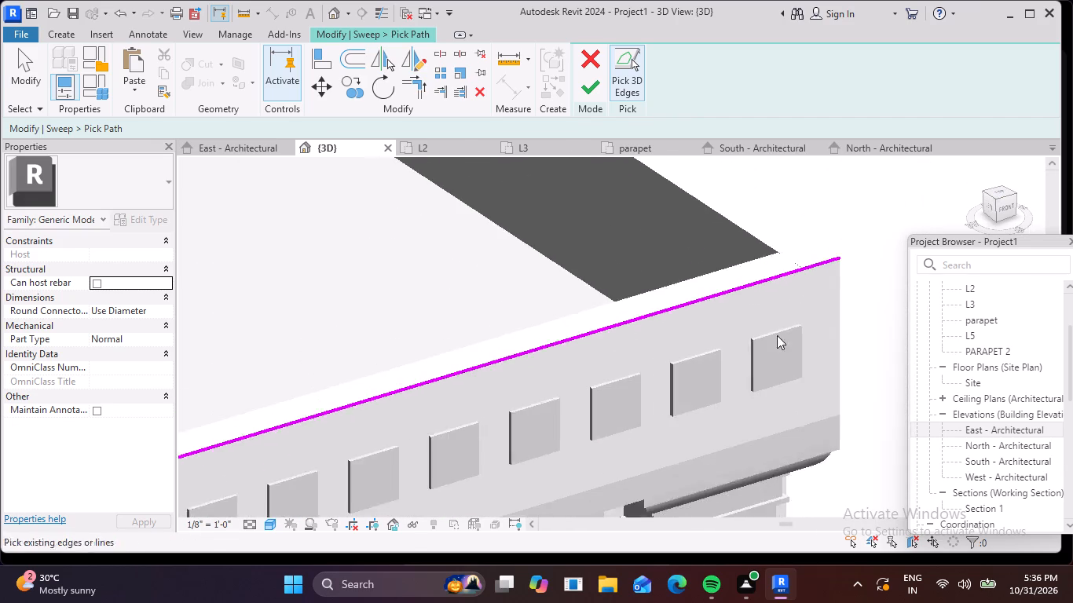
scroll(777, 335, "down", 2)
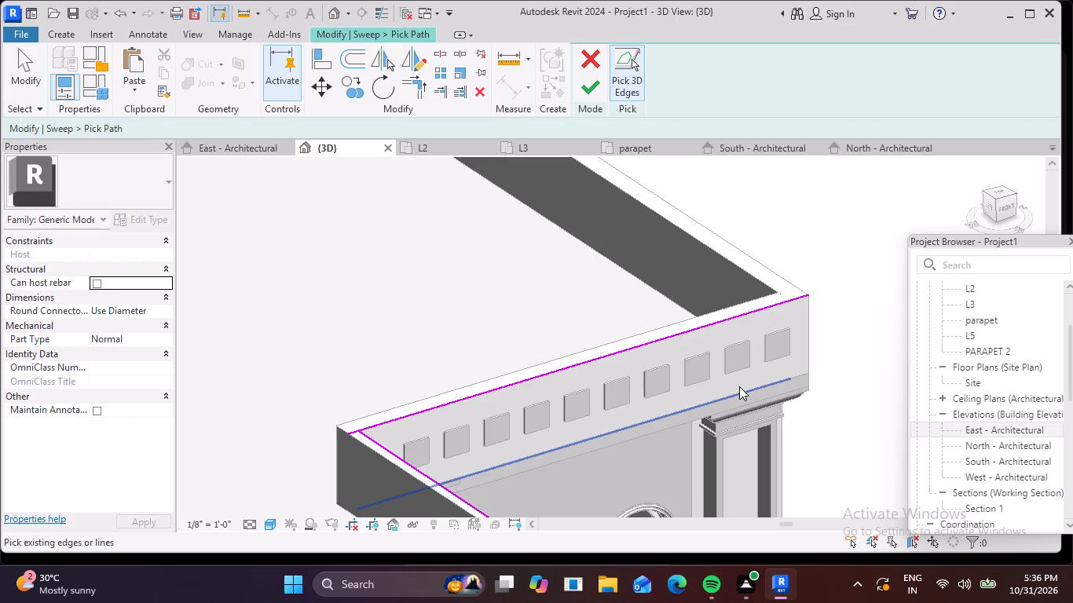
Trim the path lines to clean corners where the porch returns meet the right and left front bays, and finish the path.
left_click(412, 84)
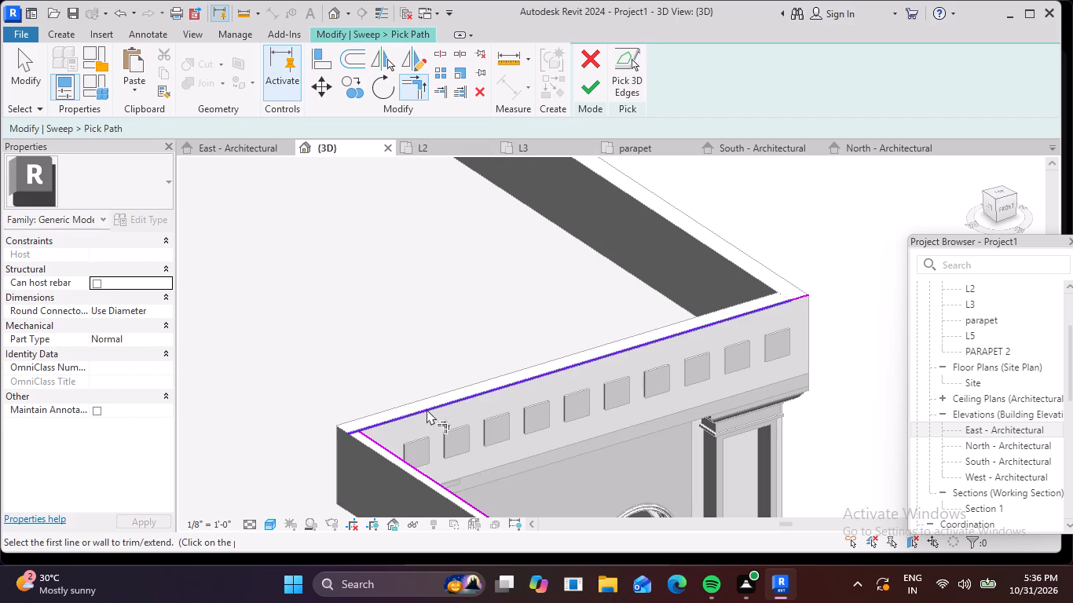
left_click(427, 409)
left_click(394, 453)
scroll(441, 438, "down", 3)
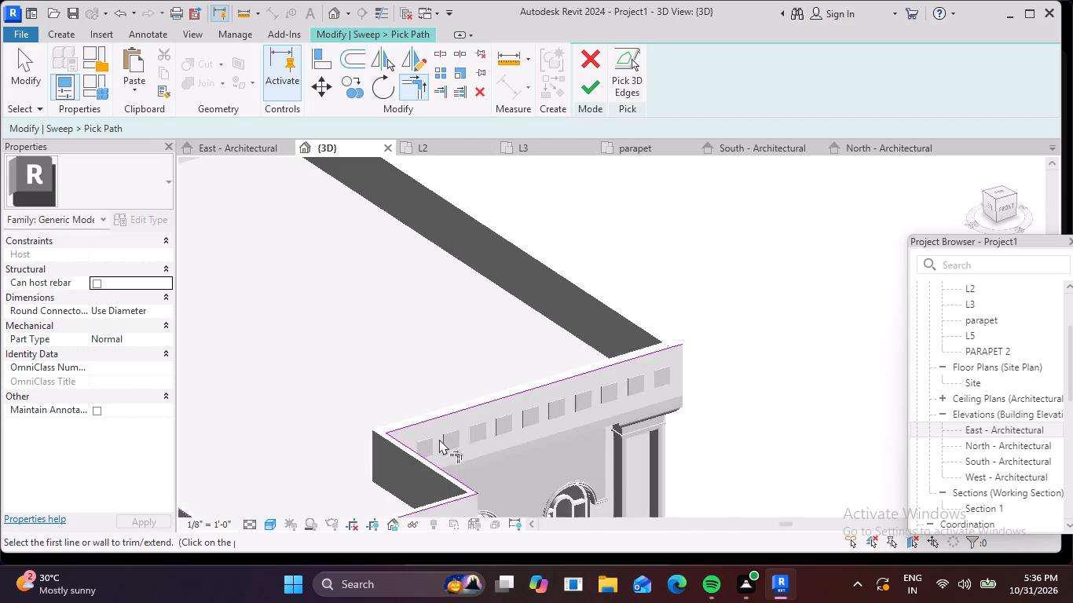
middle_click_drag(474, 447, 470, 385)
middle_click_drag(273, 434, 531, 438)
scroll(412, 441, "up", 2)
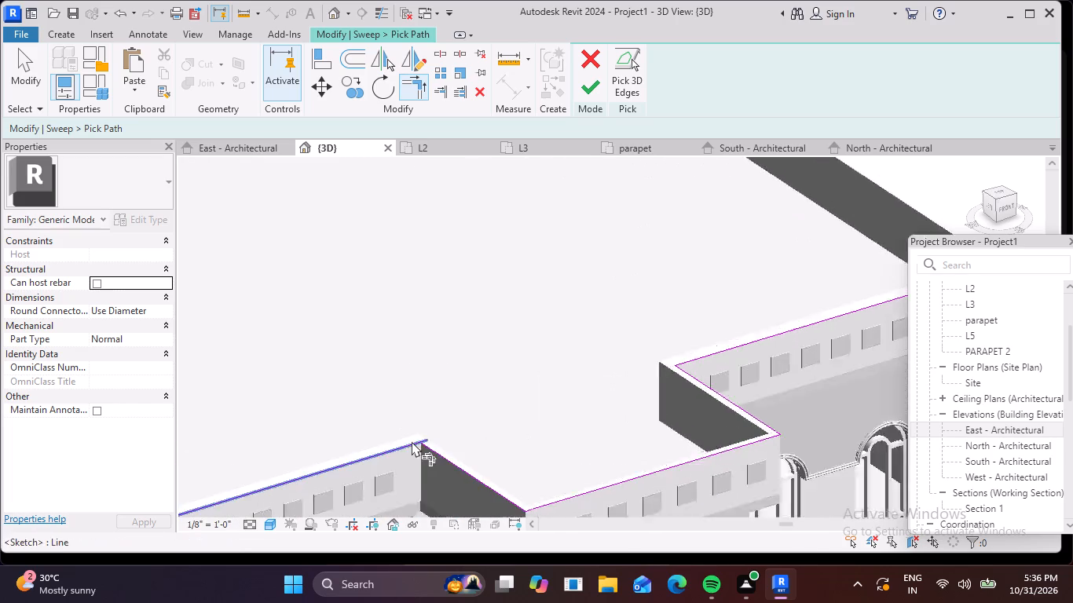
scroll(412, 441, "up", 3)
left_click(413, 443)
left_click(448, 452)
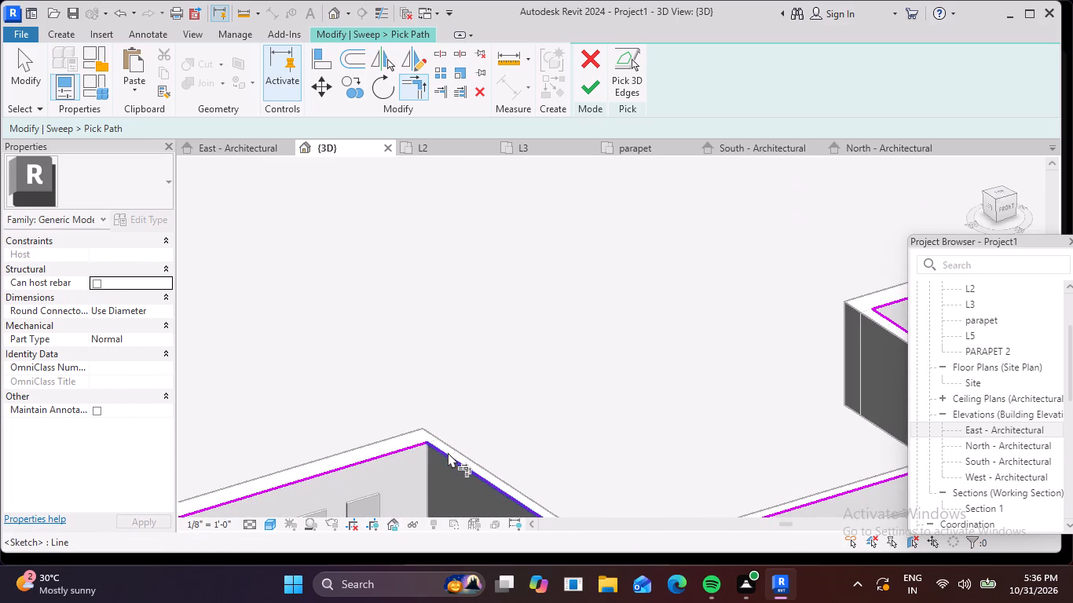
key("Escape")
scroll(531, 344, "down", 5)
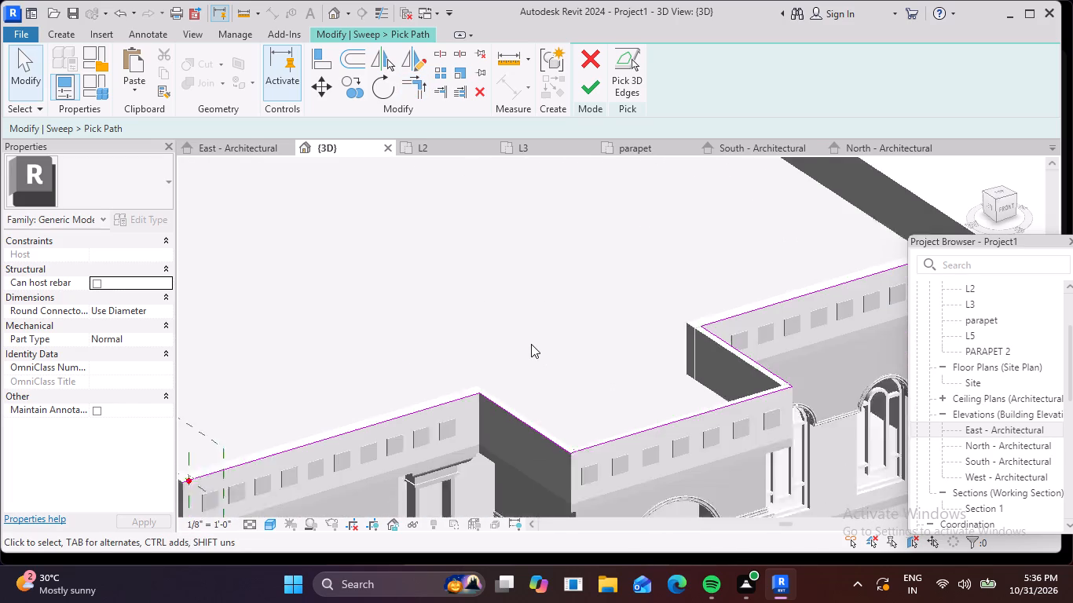
left_click(591, 88)
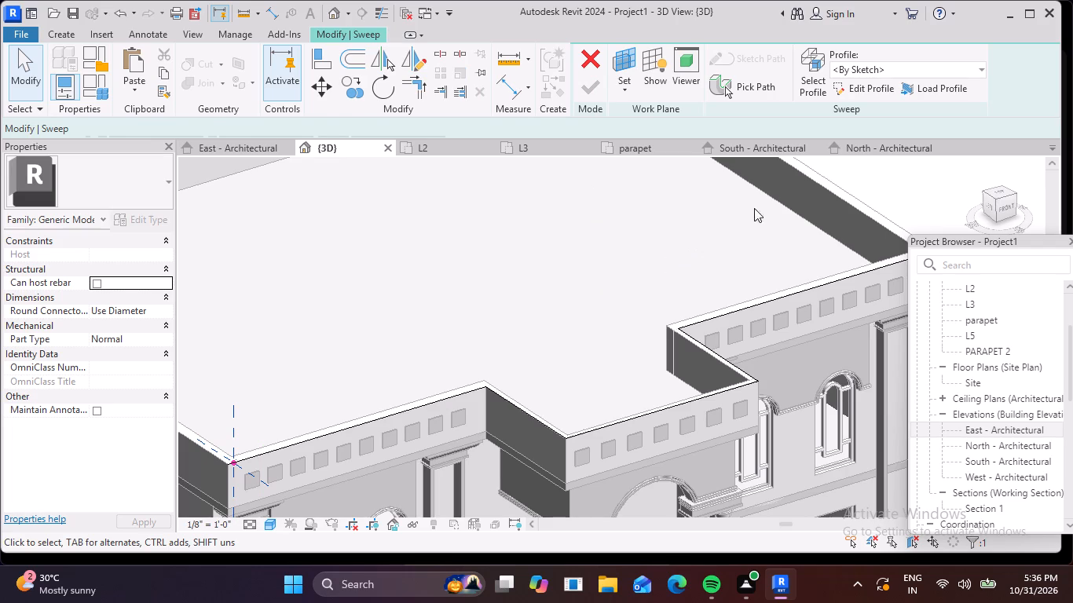
Open the sweep's profile for sketching and orient the model to the Left view, close to the path point on the parapet top.
left_click(877, 83)
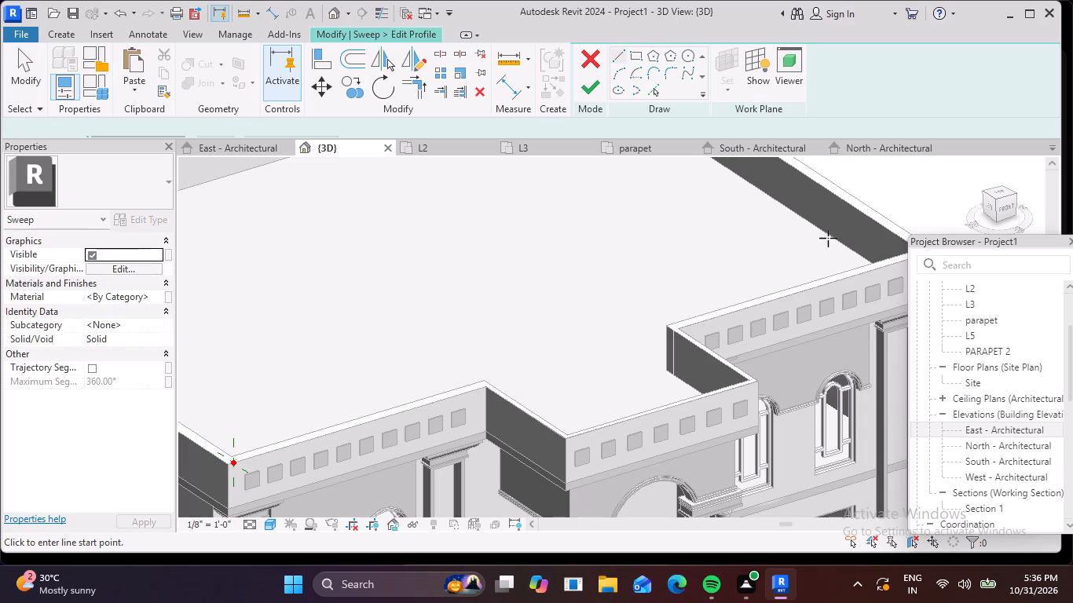
left_click(991, 207)
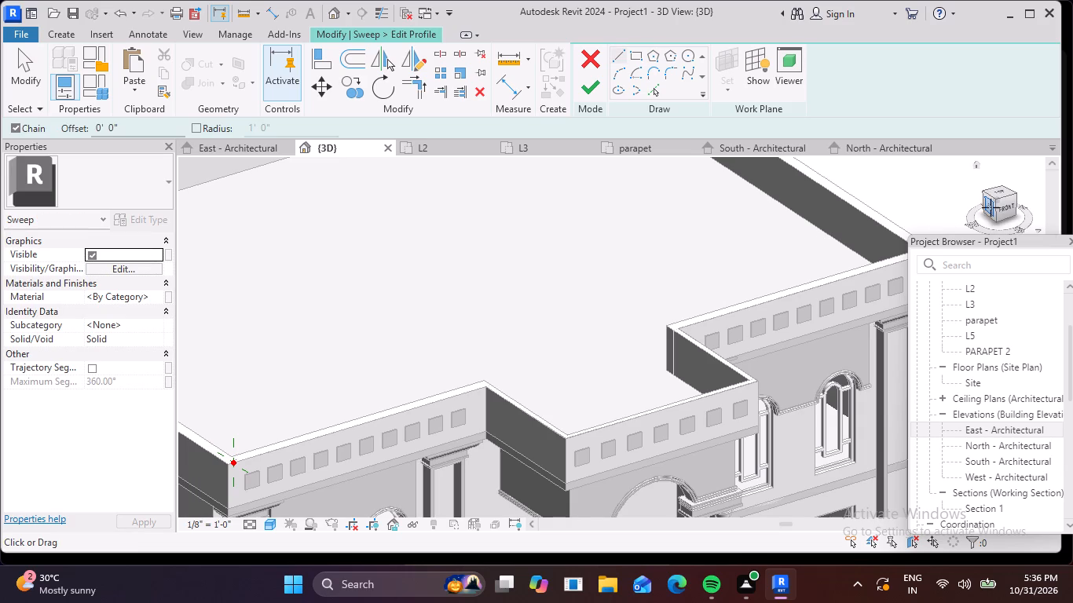
scroll(610, 335, "up", 7)
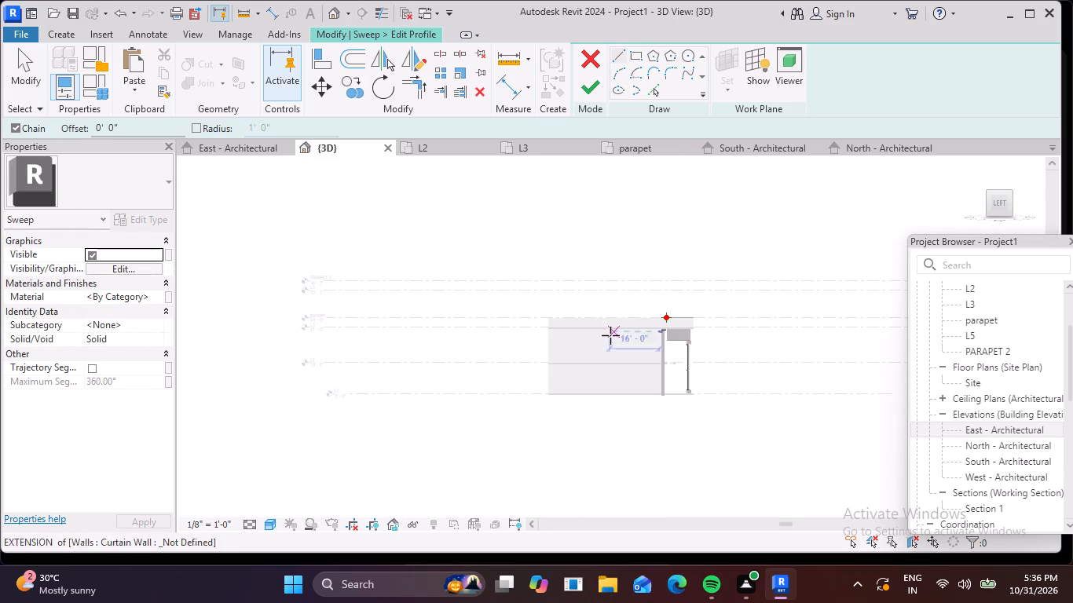
scroll(627, 322, "up", 12)
scroll(705, 329, "up", 5)
scroll(748, 334, "down", 4)
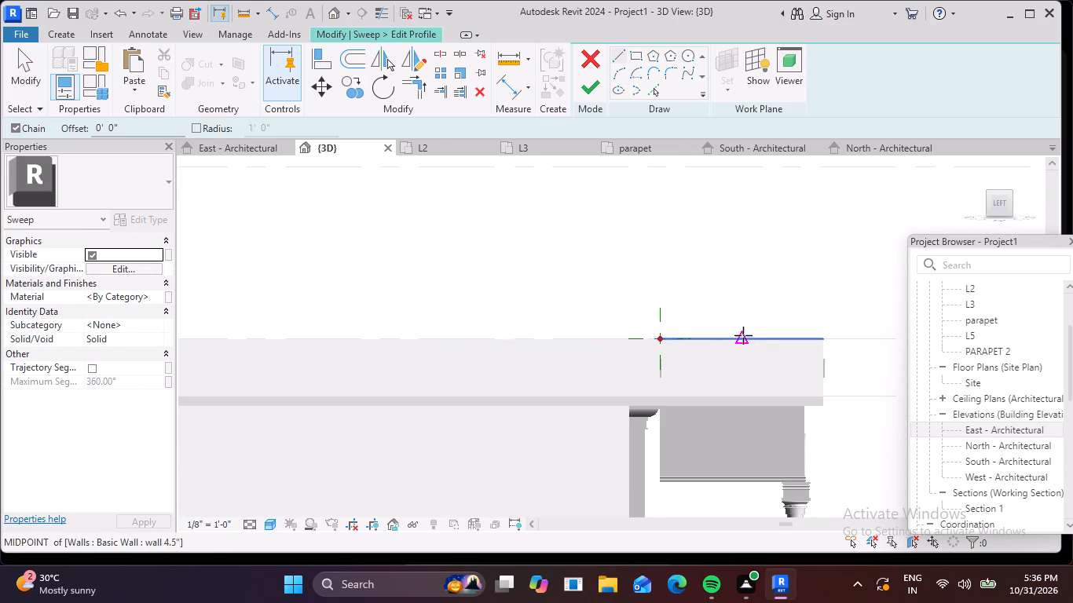
middle_click_drag(731, 337, 630, 299)
scroll(626, 284, "down", 5)
scroll(712, 337, "down", 3)
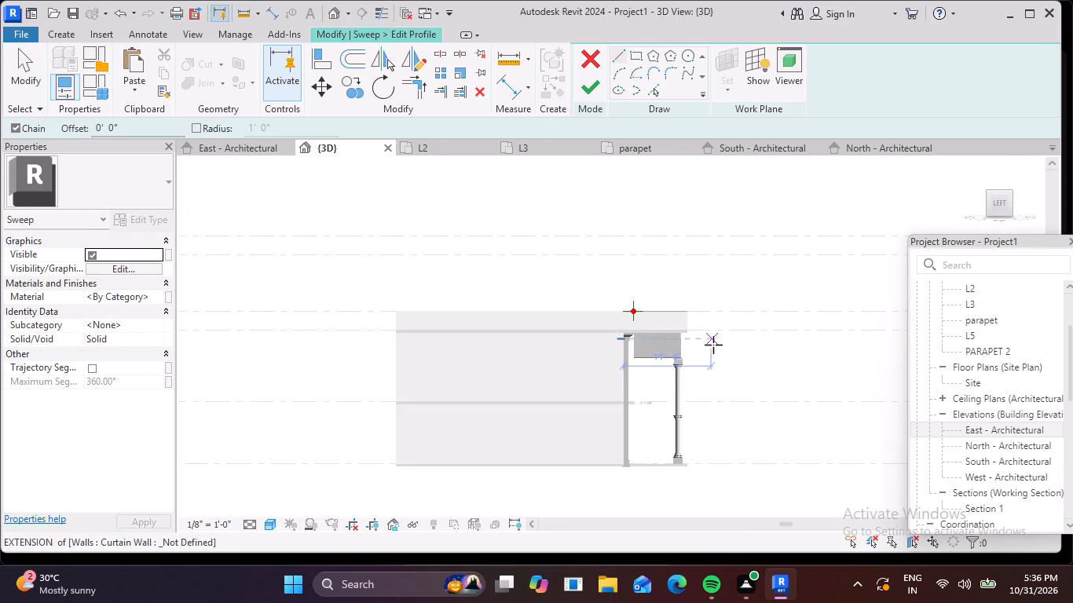
left_click(271, 526)
left_click(313, 462)
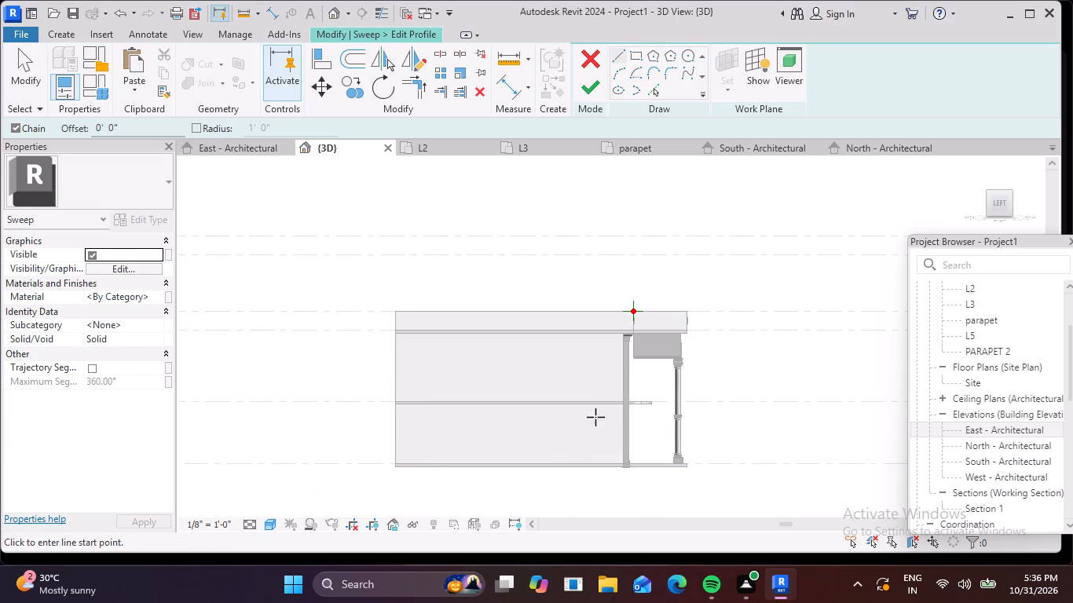
scroll(676, 342, "up", 3)
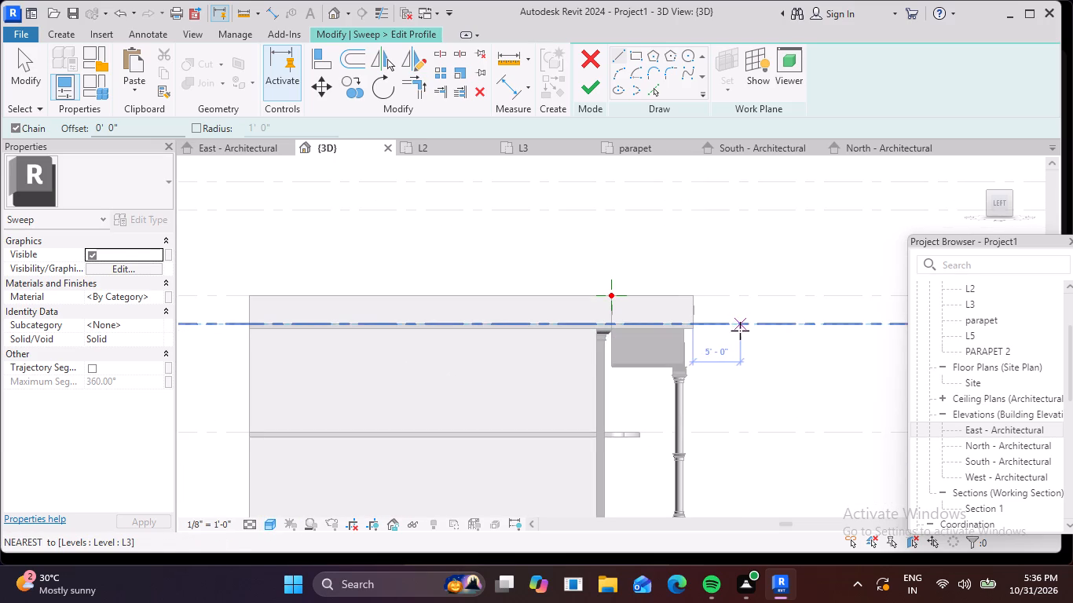
middle_click(739, 332, "shift")
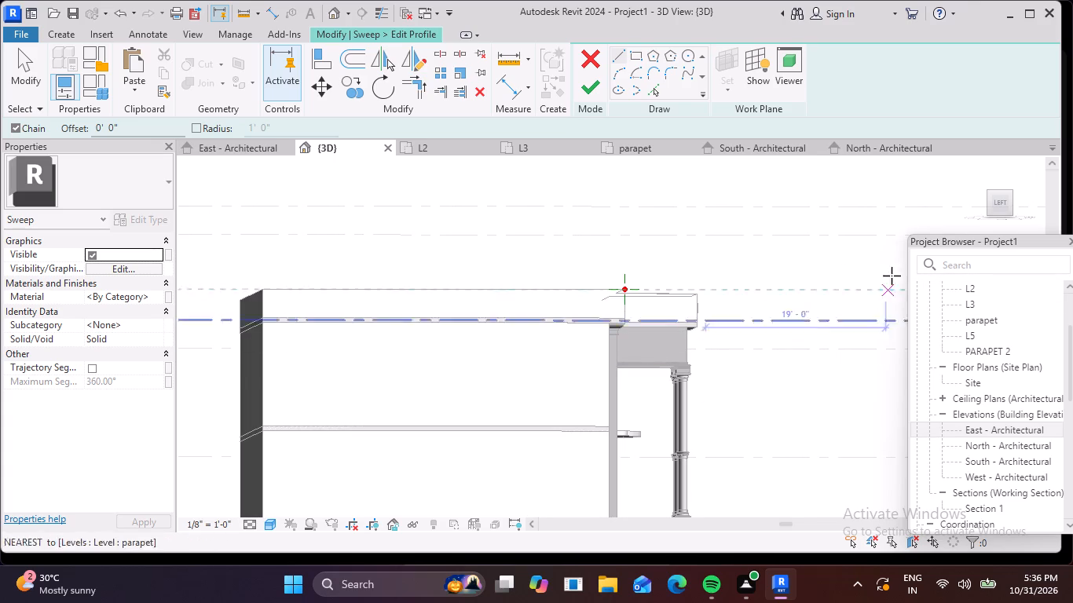
left_click(998, 209)
scroll(672, 304, "up", 5)
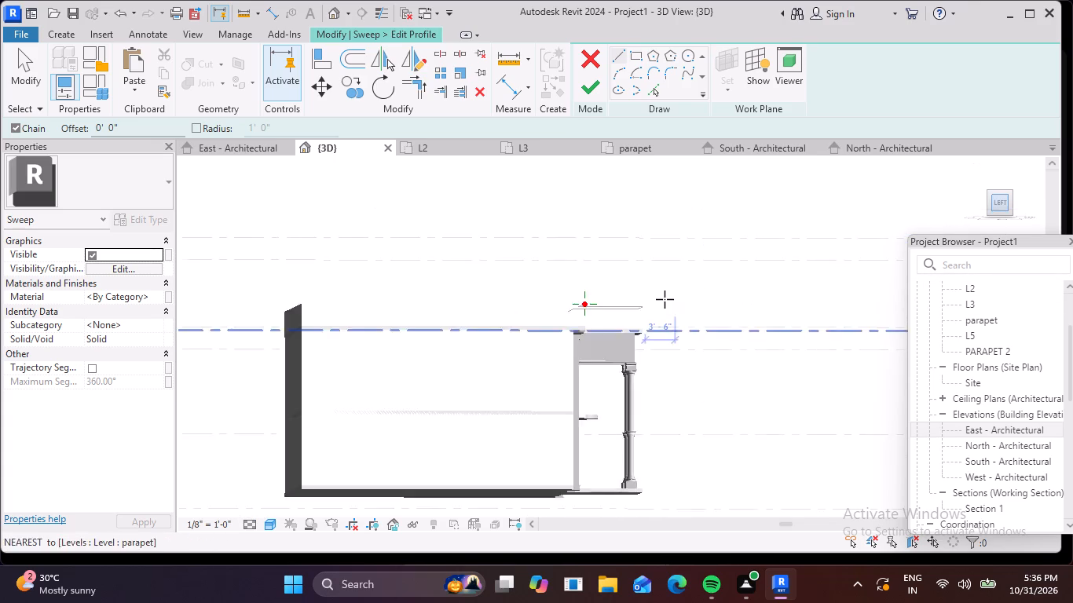
scroll(646, 328, "up", 7)
scroll(581, 358, "up", 6)
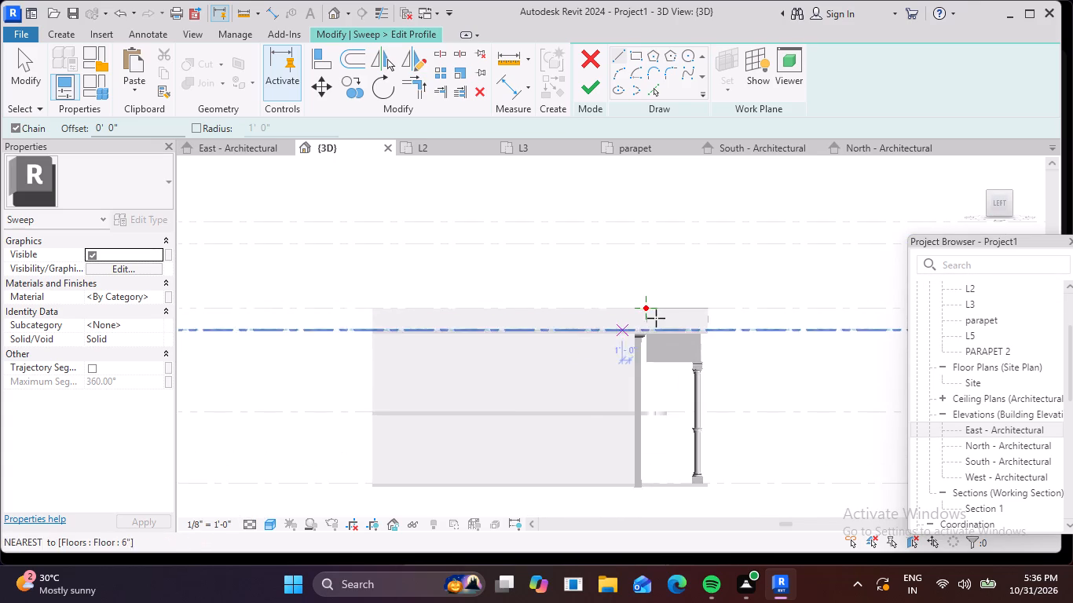
scroll(665, 309, "up", 7)
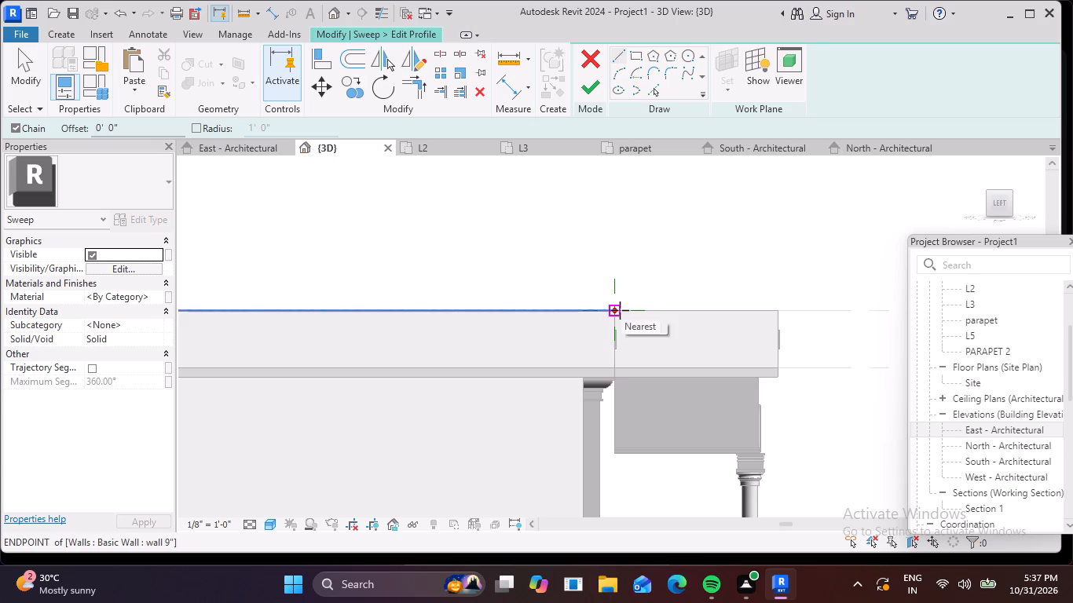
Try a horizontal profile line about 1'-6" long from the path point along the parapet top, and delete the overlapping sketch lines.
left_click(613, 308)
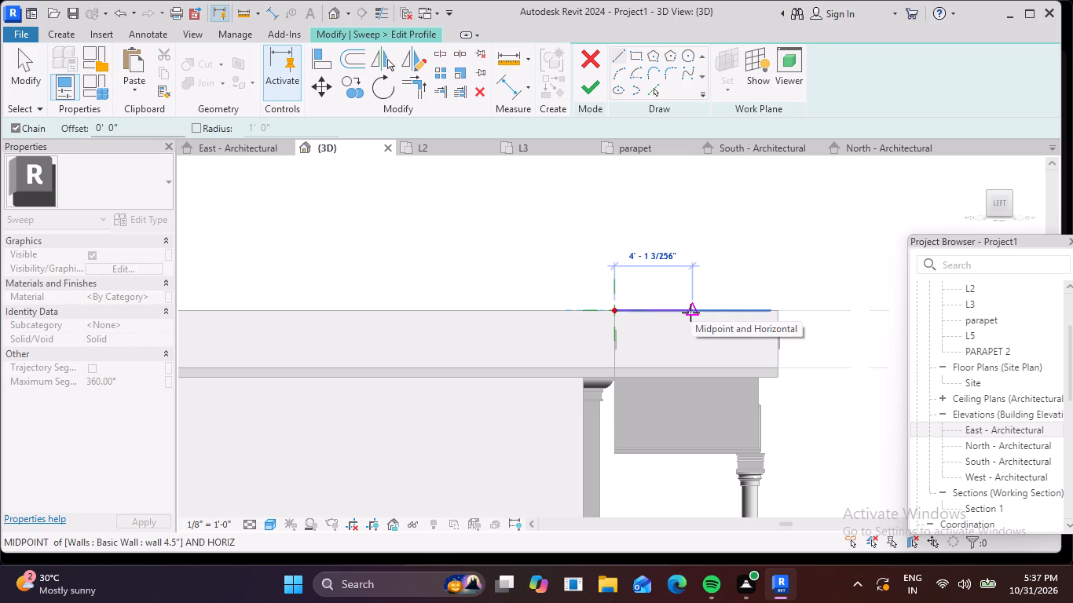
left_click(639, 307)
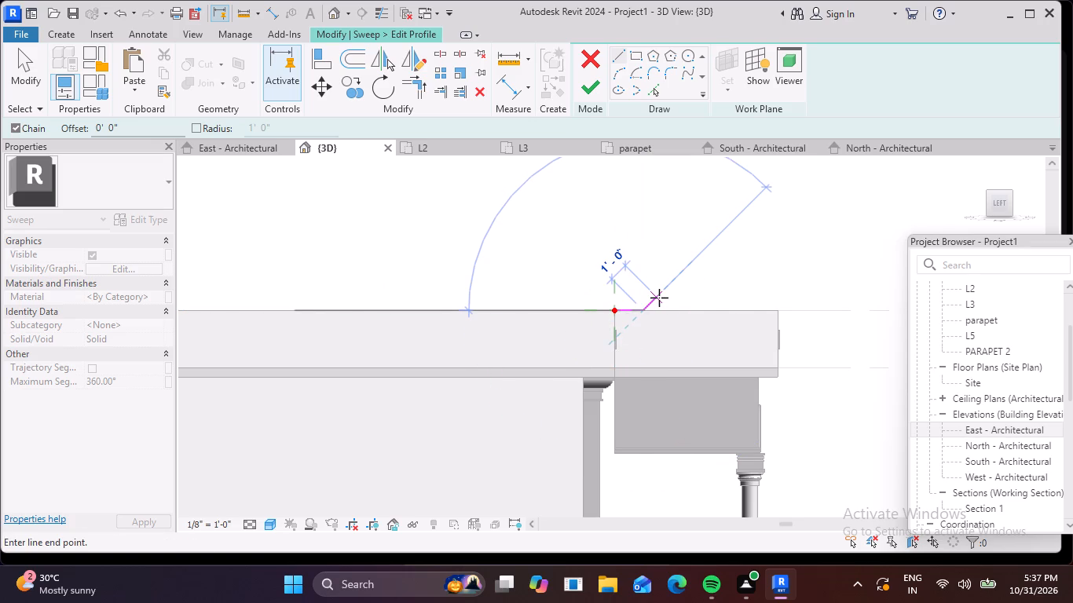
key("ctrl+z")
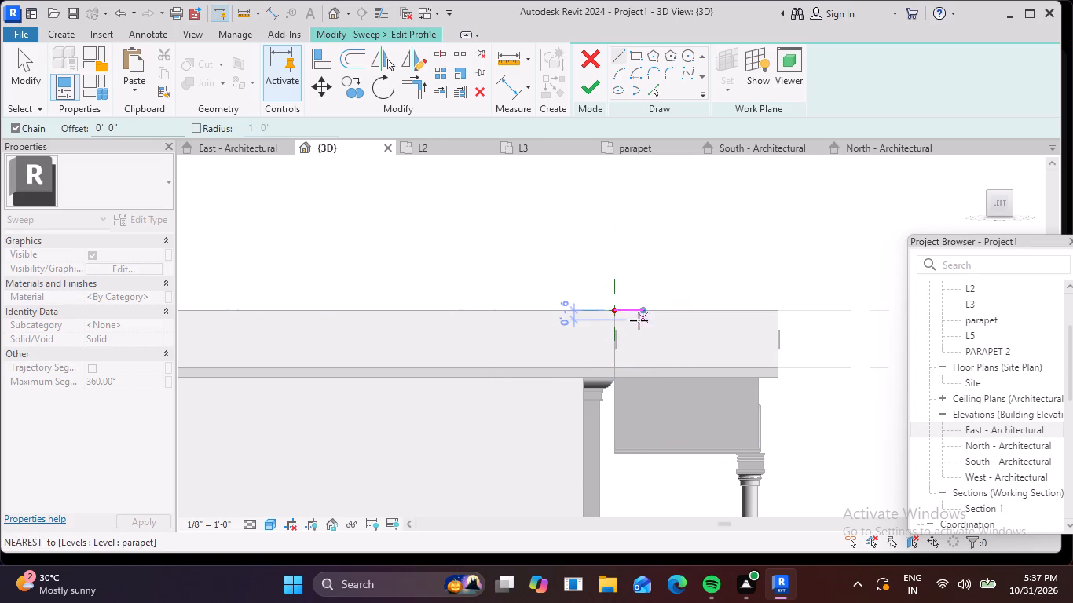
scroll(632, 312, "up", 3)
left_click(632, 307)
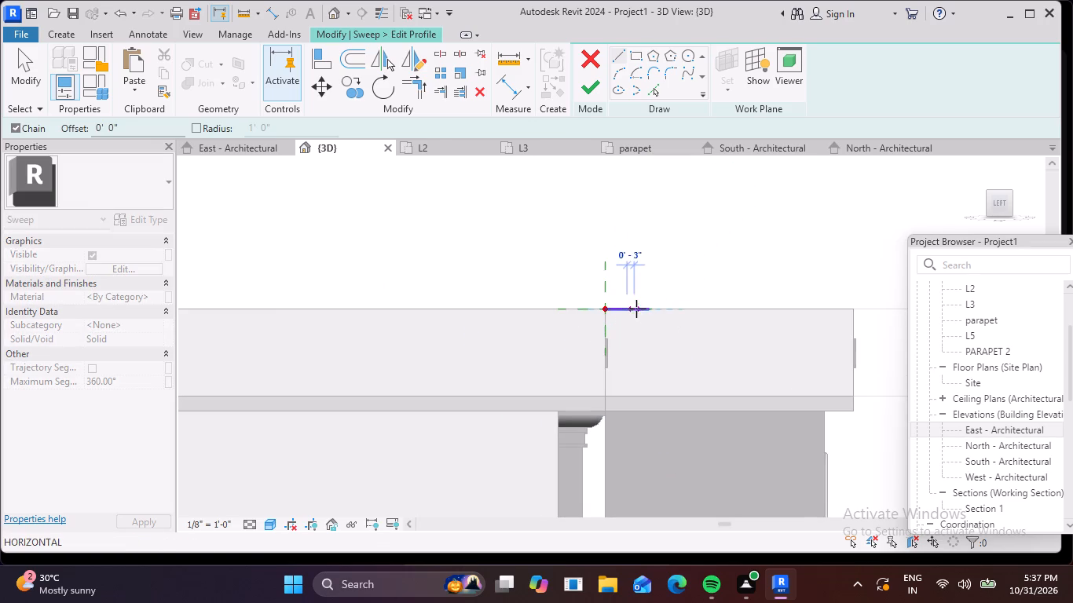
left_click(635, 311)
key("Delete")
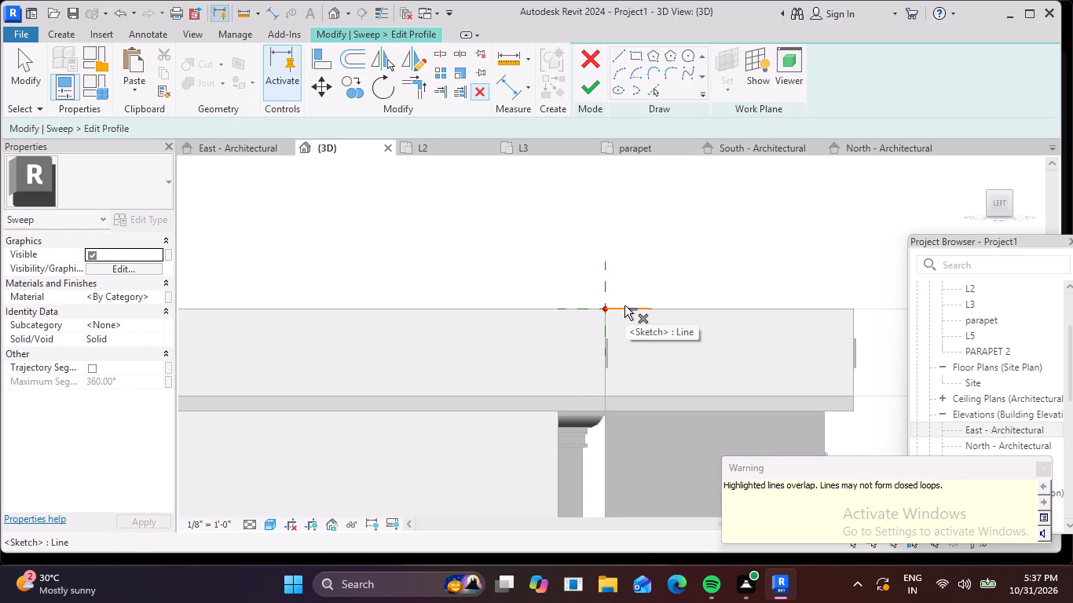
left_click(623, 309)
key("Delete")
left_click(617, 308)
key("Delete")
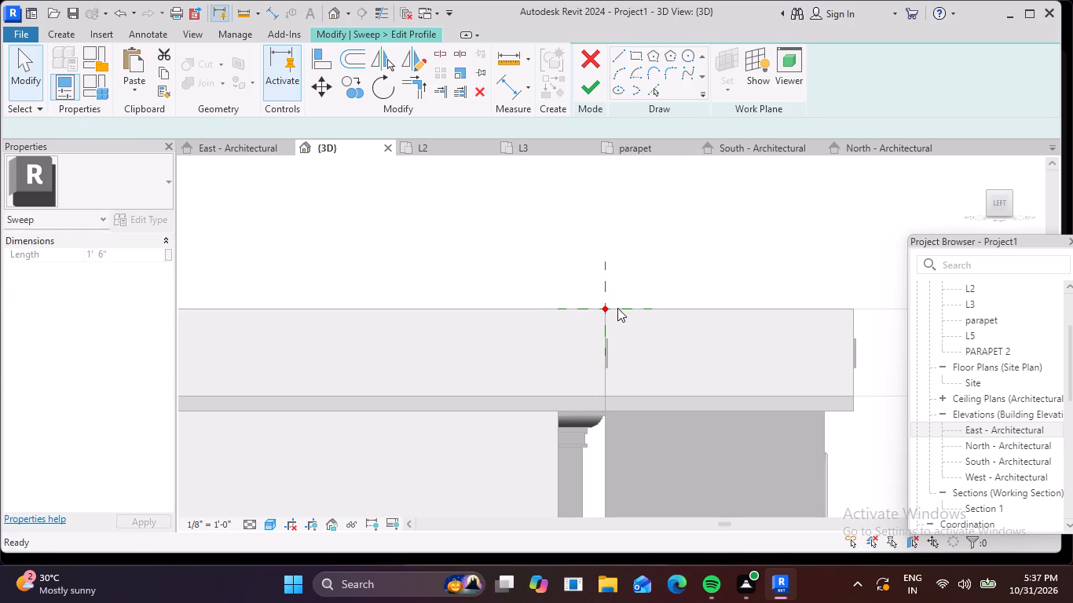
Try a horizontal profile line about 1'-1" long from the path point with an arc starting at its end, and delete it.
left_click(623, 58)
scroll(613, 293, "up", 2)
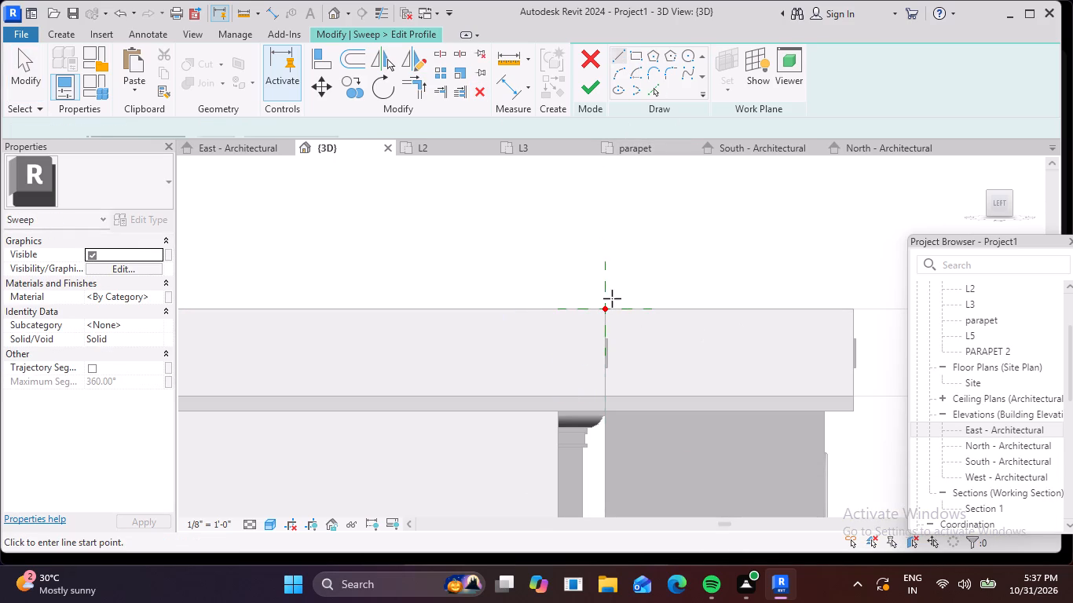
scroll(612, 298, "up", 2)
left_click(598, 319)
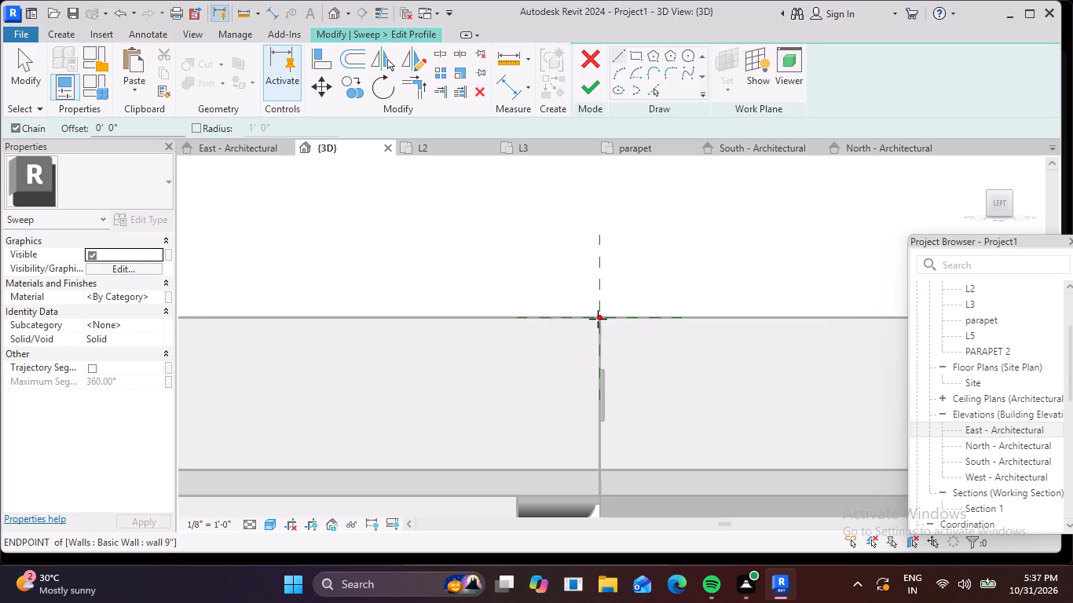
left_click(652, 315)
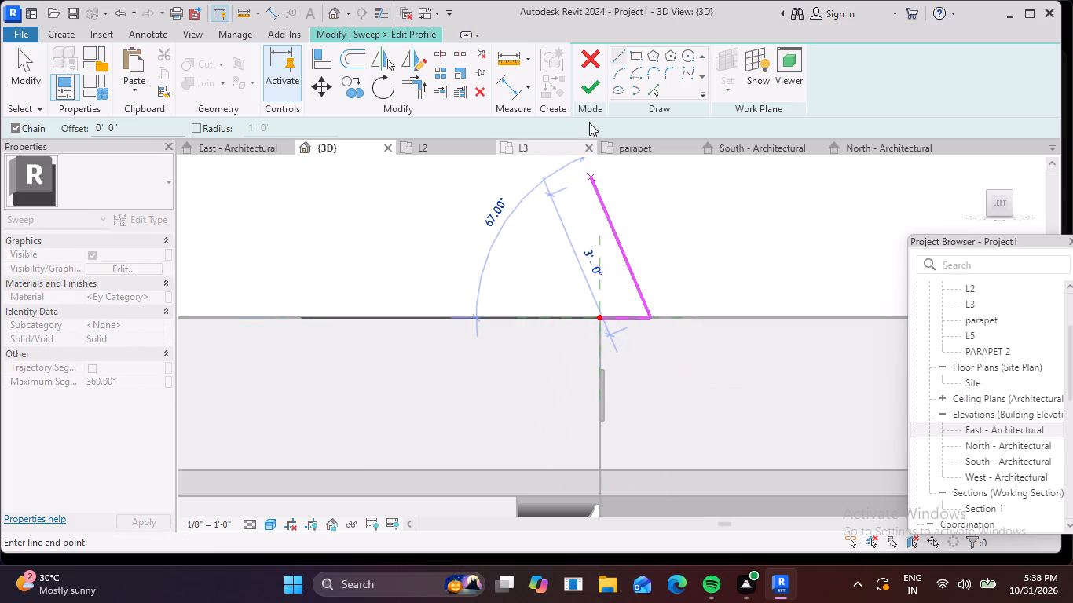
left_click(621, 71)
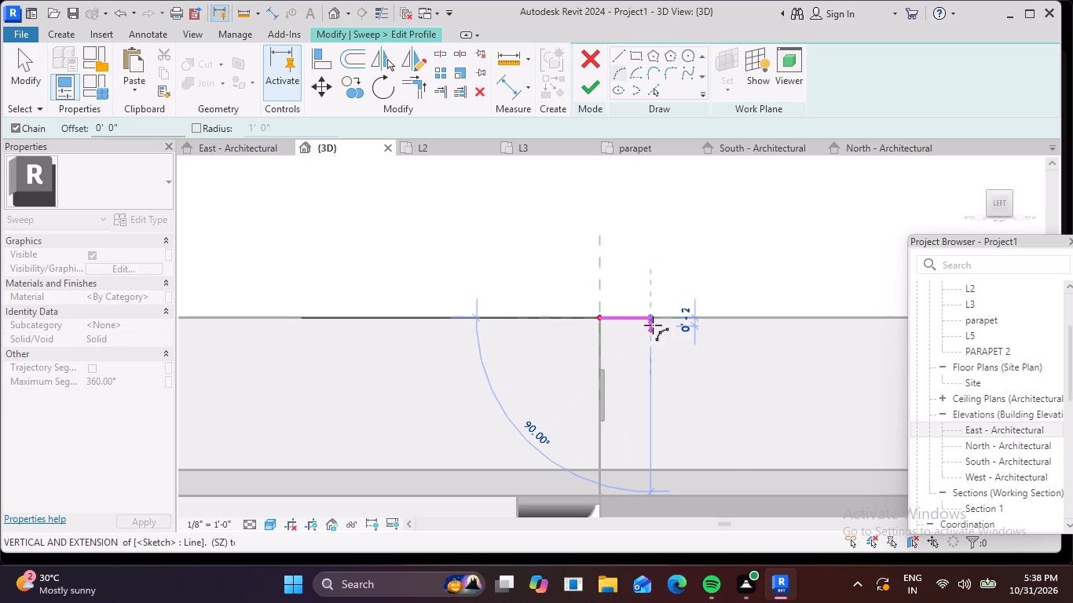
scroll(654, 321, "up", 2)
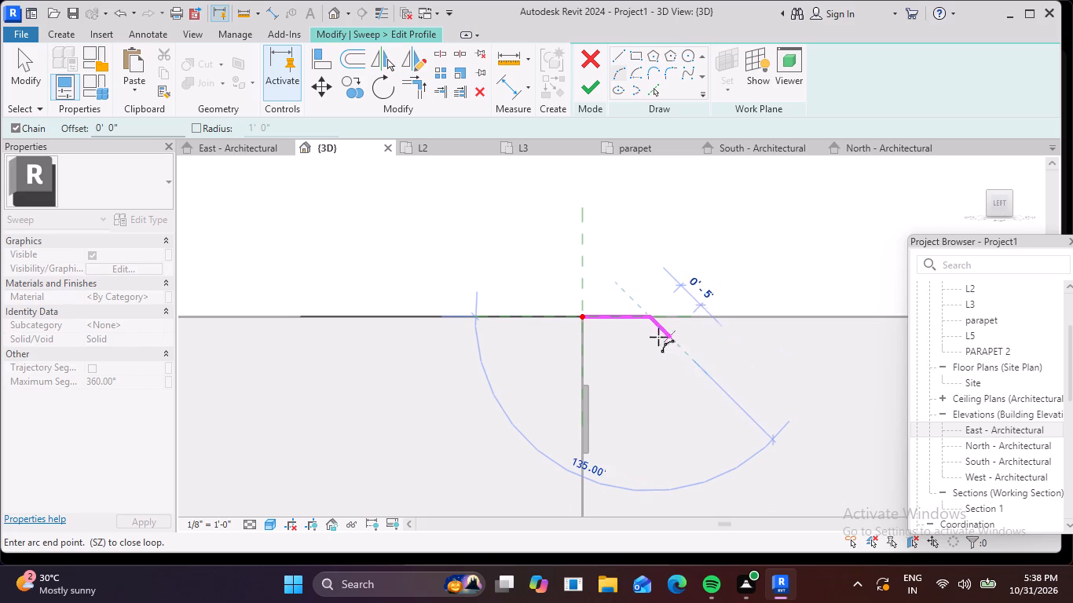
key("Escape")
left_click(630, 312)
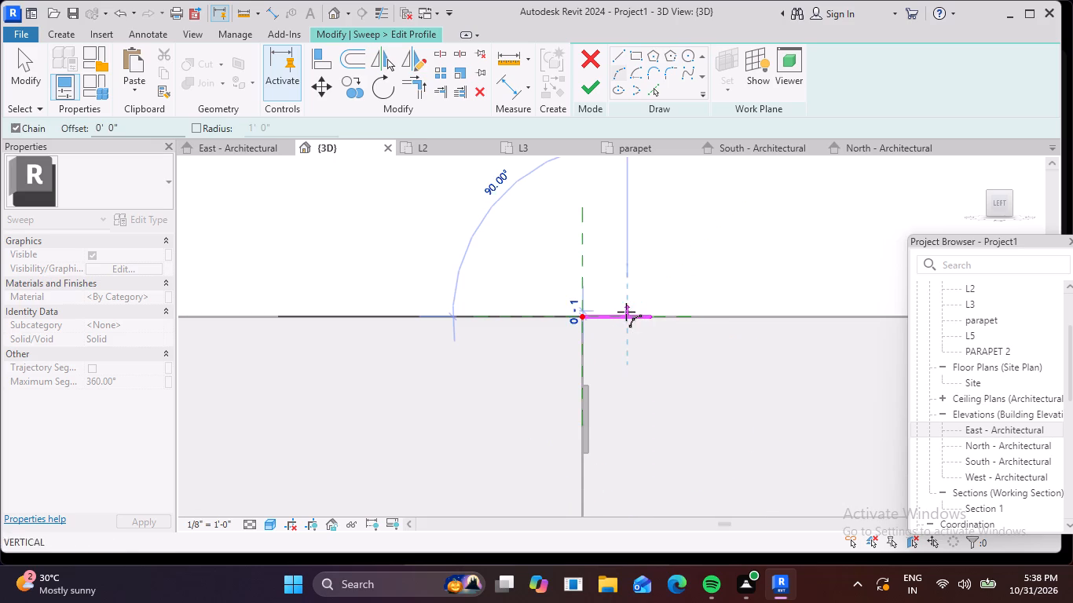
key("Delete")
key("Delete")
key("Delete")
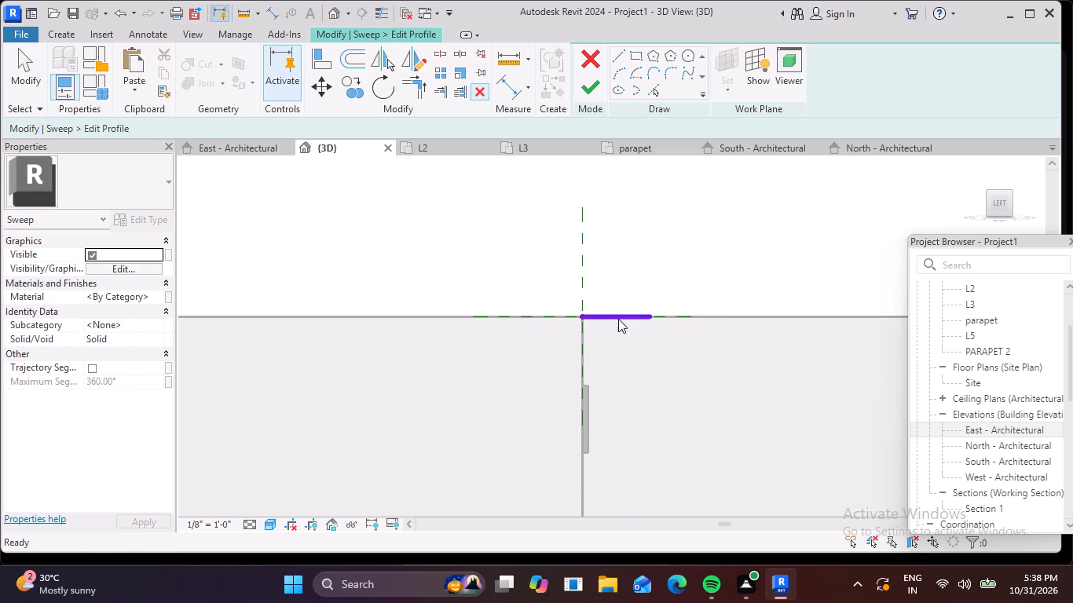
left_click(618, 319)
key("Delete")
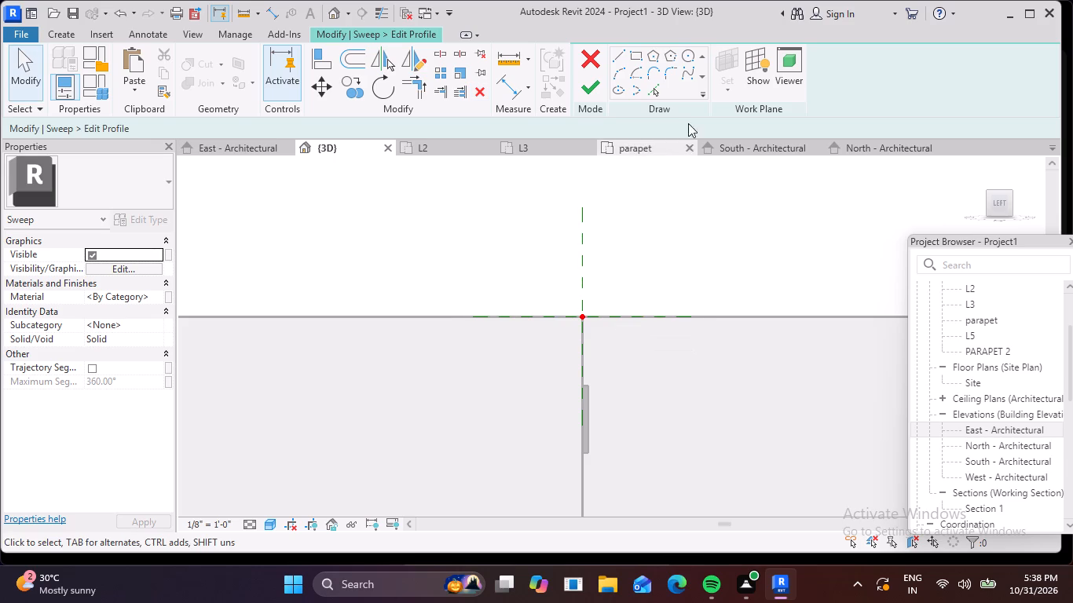
Draw a horizontal profile line about 1" long from the path point outward along the parapet's top edge.
left_click(617, 53)
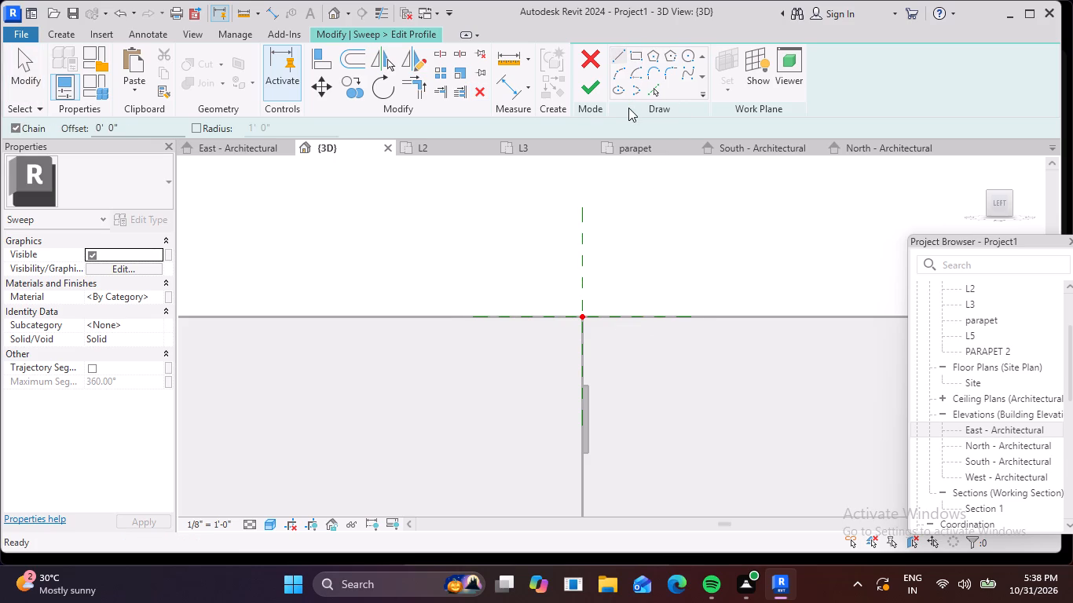
scroll(579, 338, "up", 8)
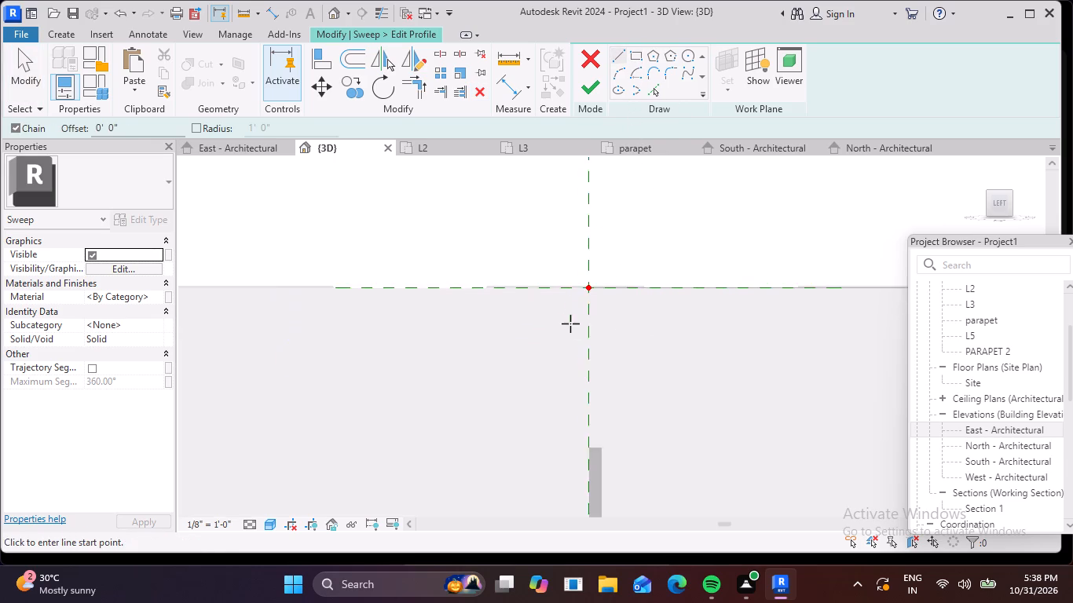
scroll(597, 279, "up", 6)
left_click(588, 268)
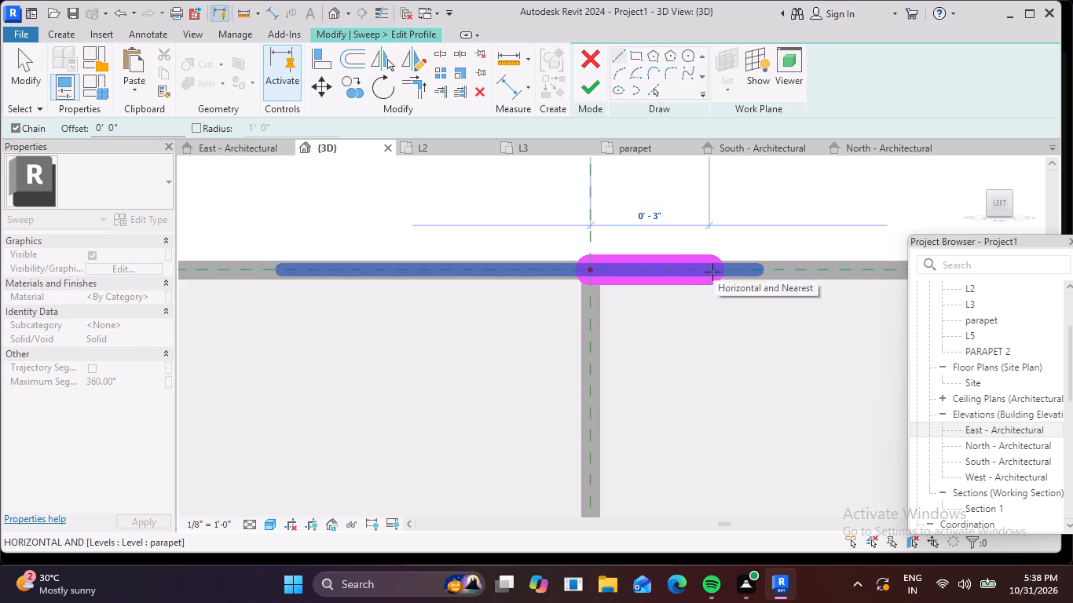
left_click(632, 269)
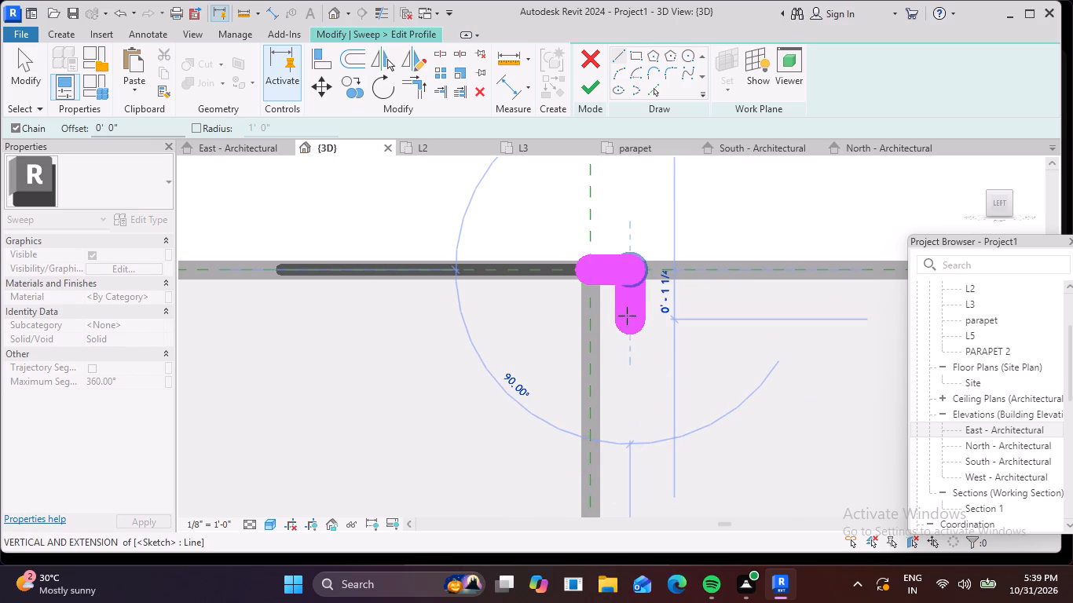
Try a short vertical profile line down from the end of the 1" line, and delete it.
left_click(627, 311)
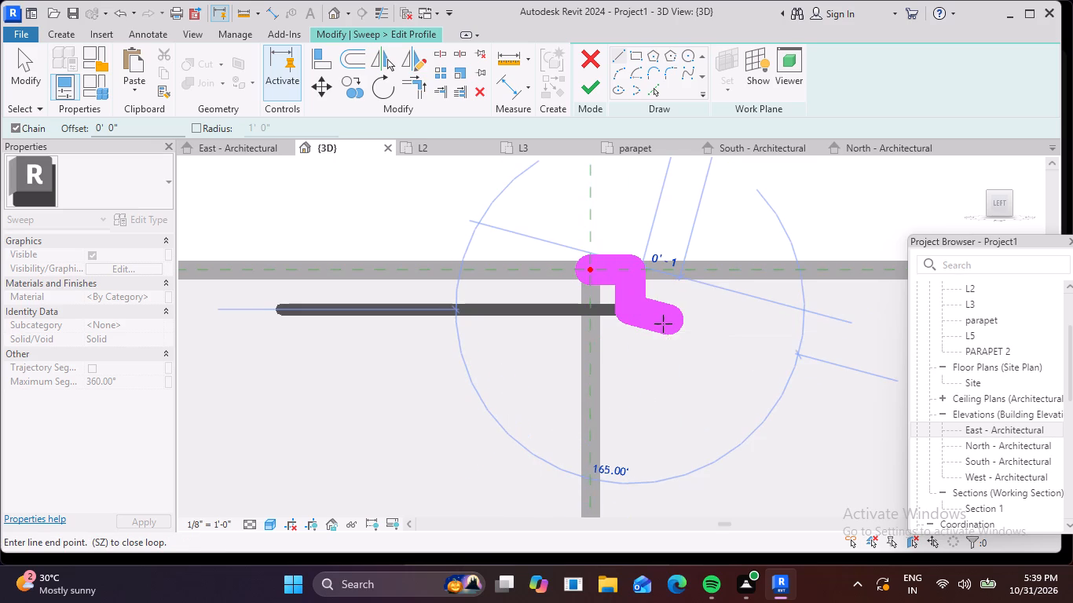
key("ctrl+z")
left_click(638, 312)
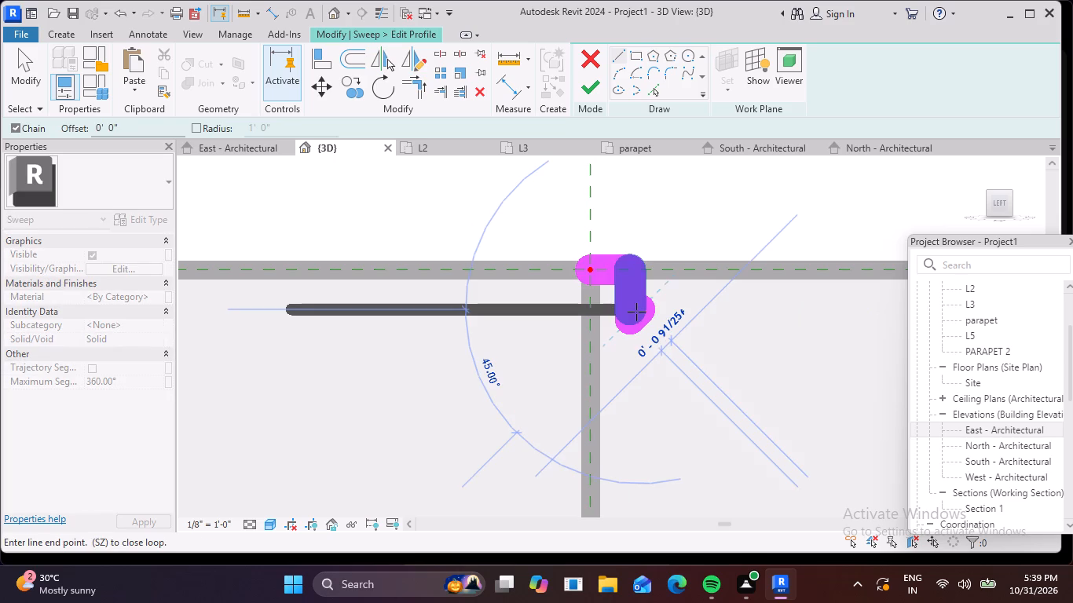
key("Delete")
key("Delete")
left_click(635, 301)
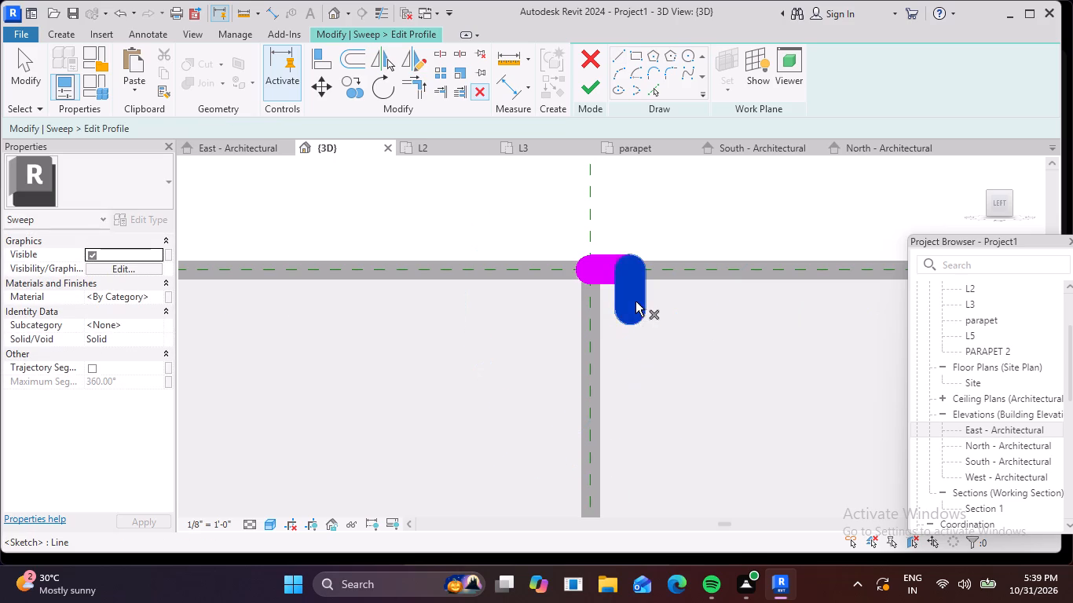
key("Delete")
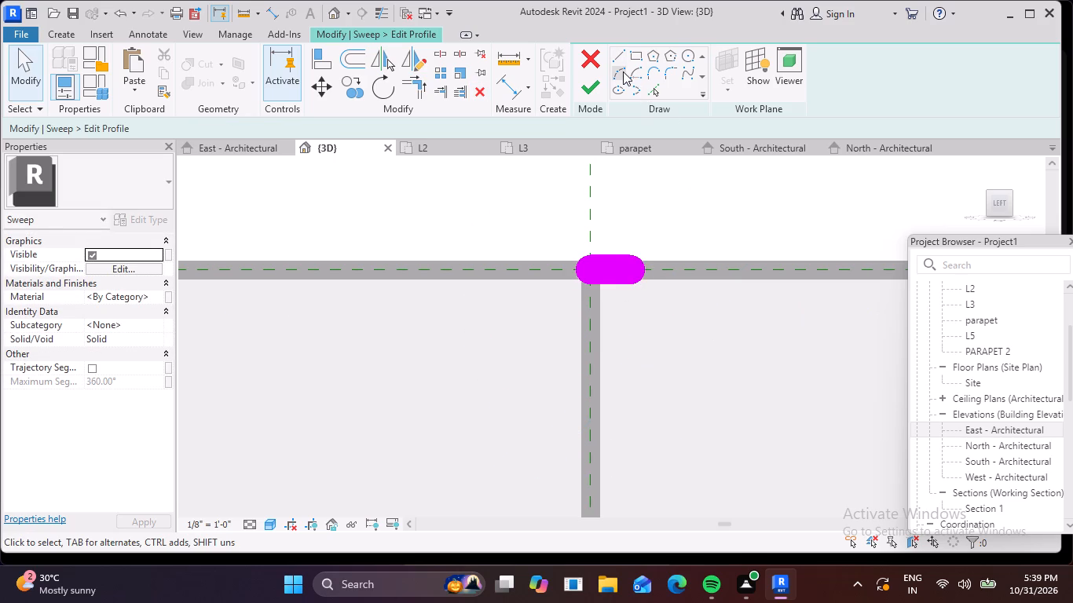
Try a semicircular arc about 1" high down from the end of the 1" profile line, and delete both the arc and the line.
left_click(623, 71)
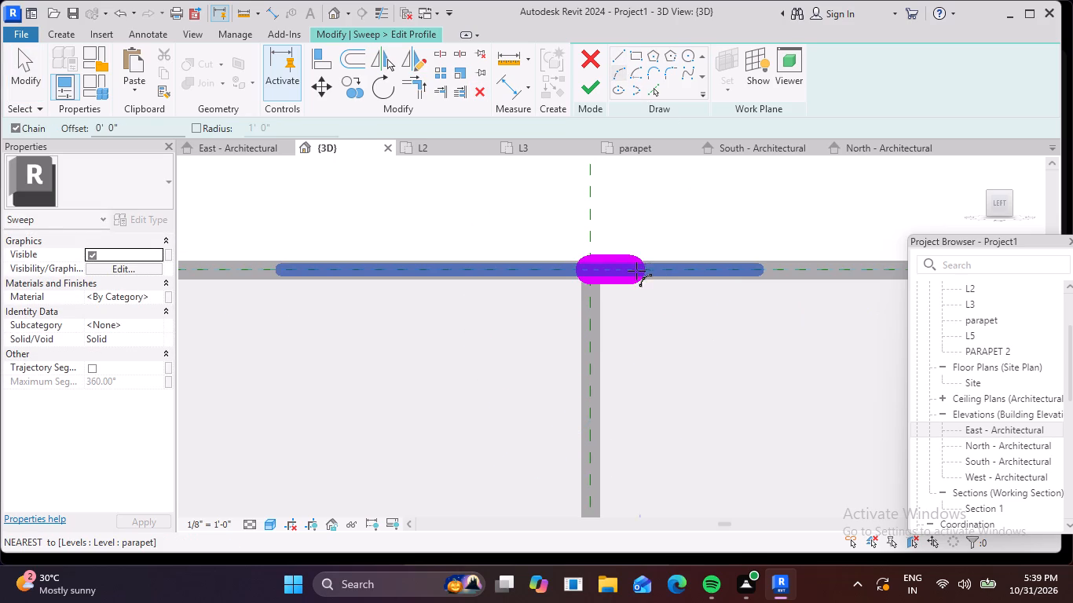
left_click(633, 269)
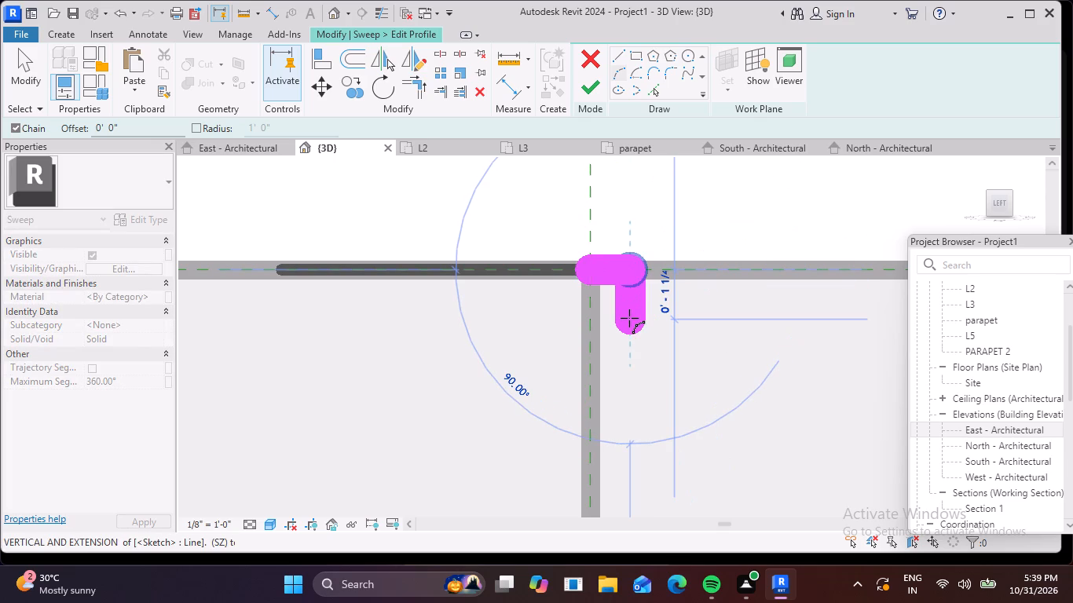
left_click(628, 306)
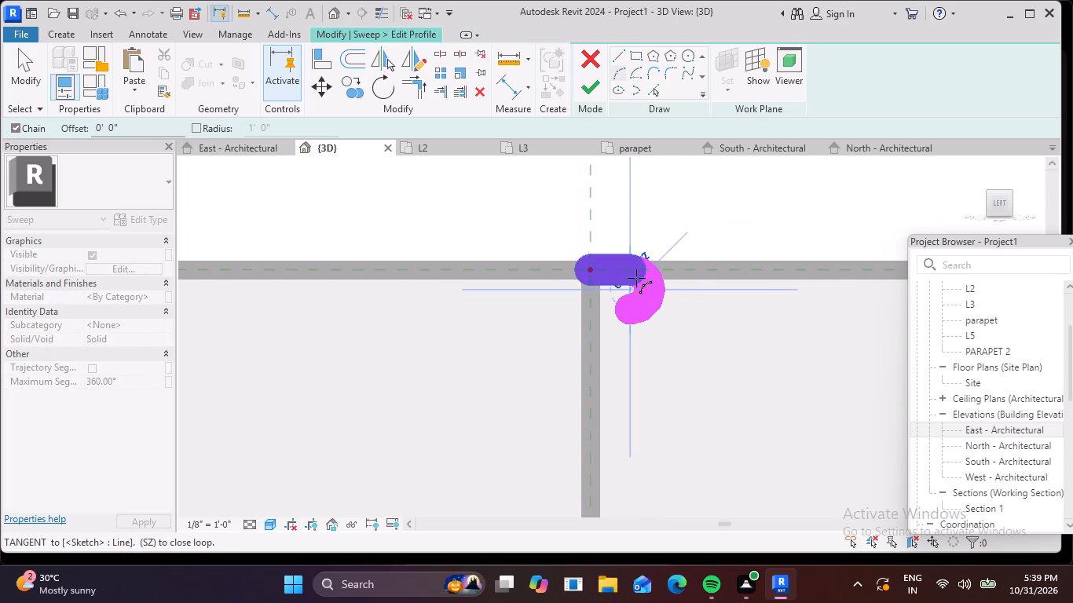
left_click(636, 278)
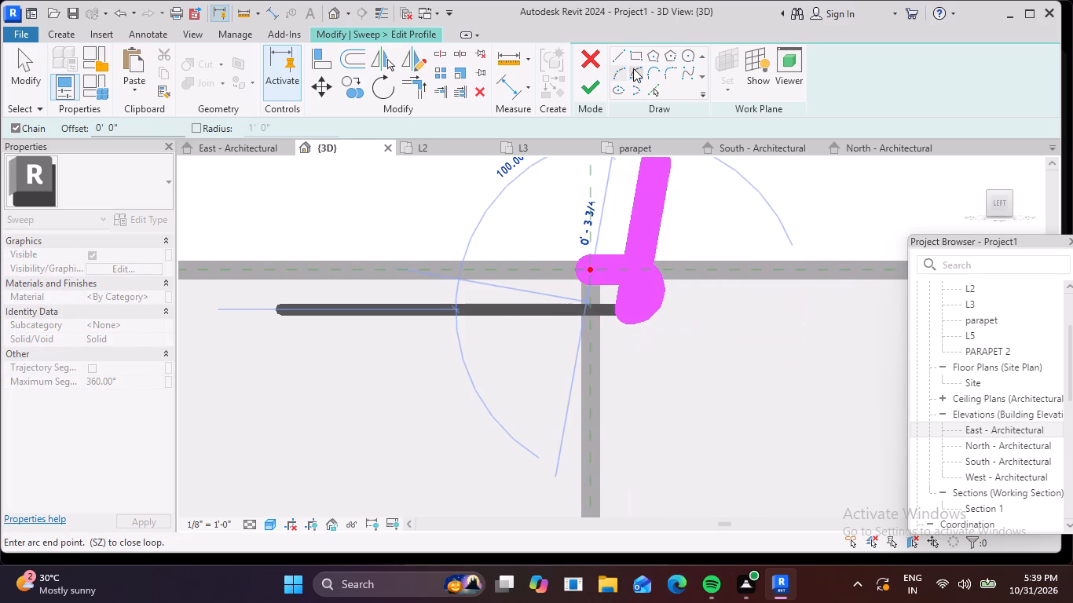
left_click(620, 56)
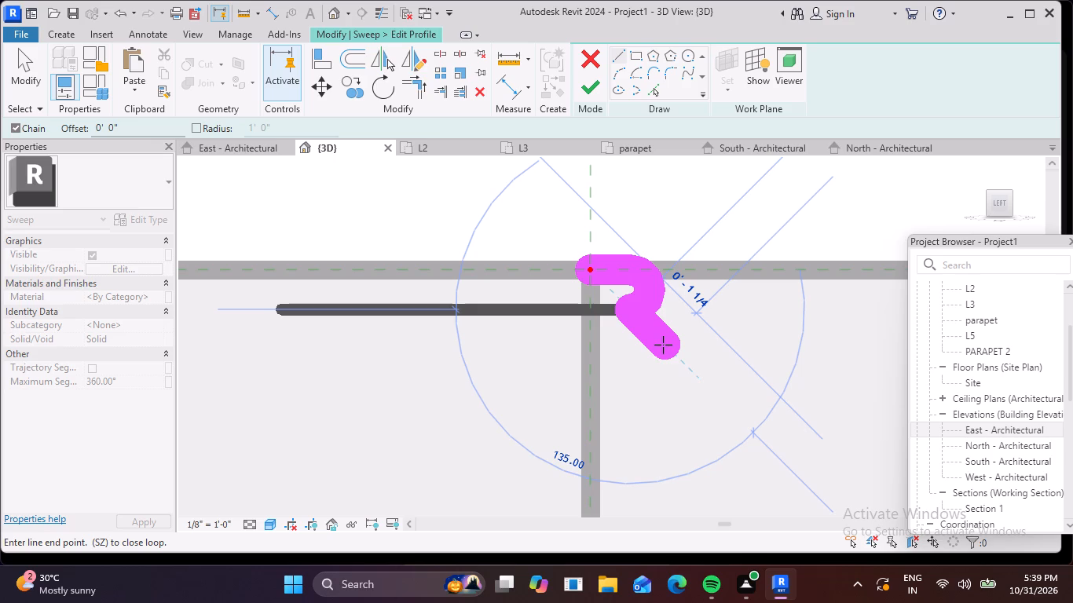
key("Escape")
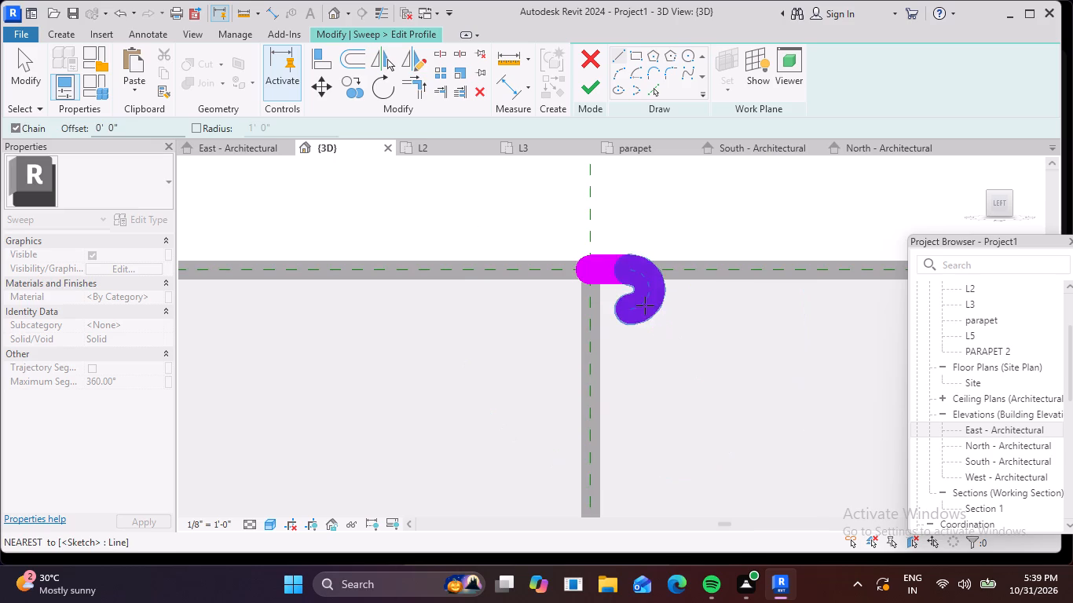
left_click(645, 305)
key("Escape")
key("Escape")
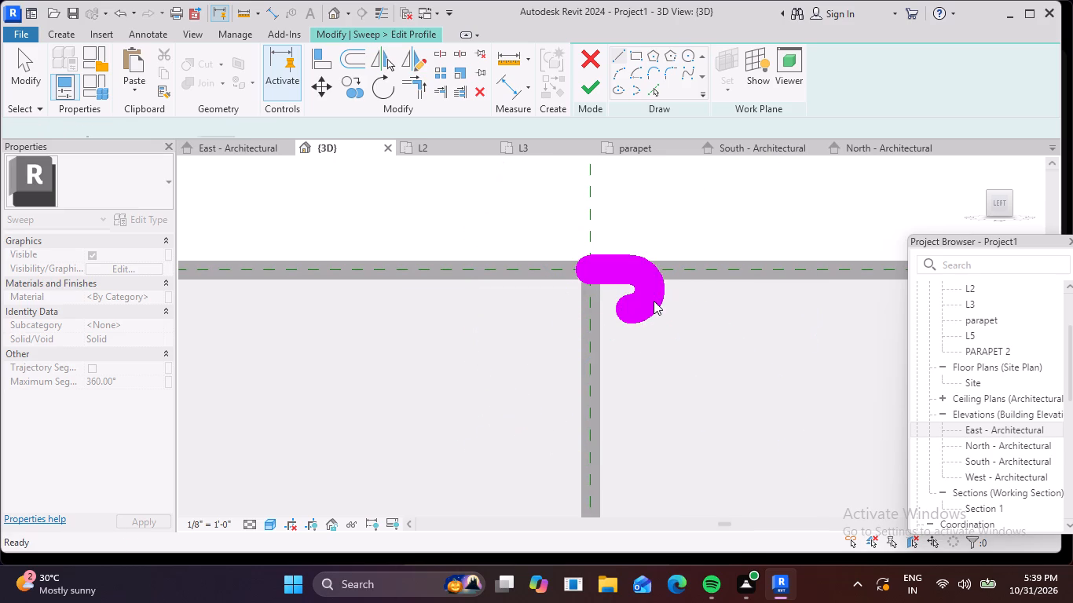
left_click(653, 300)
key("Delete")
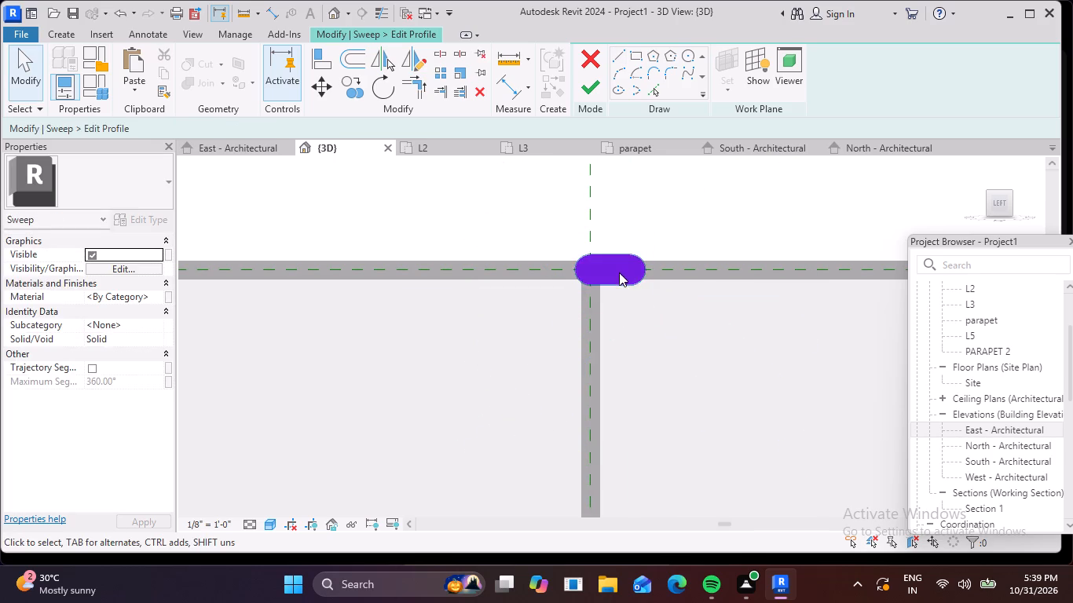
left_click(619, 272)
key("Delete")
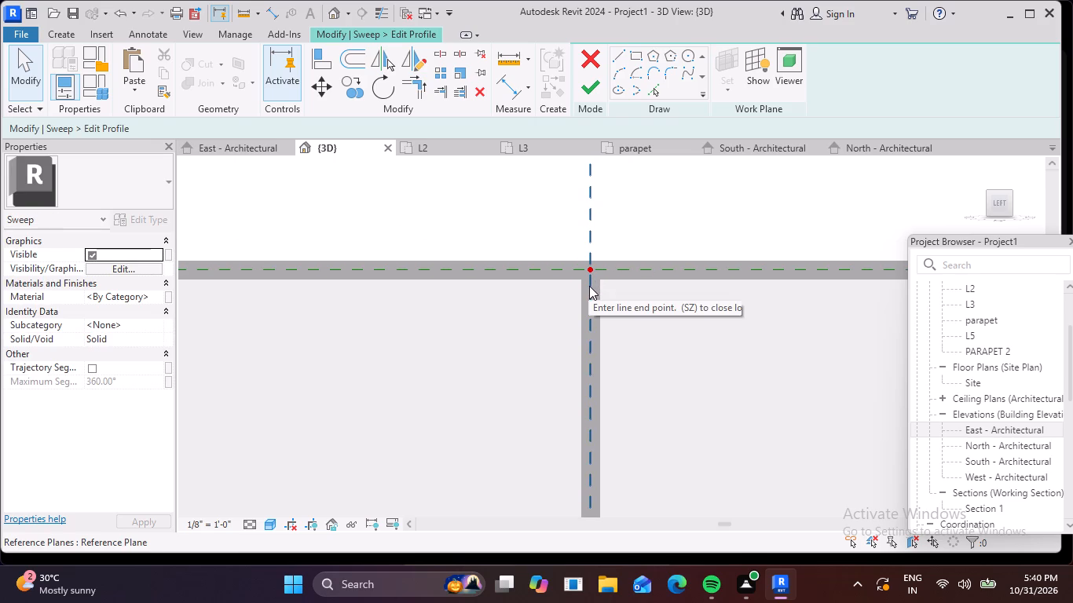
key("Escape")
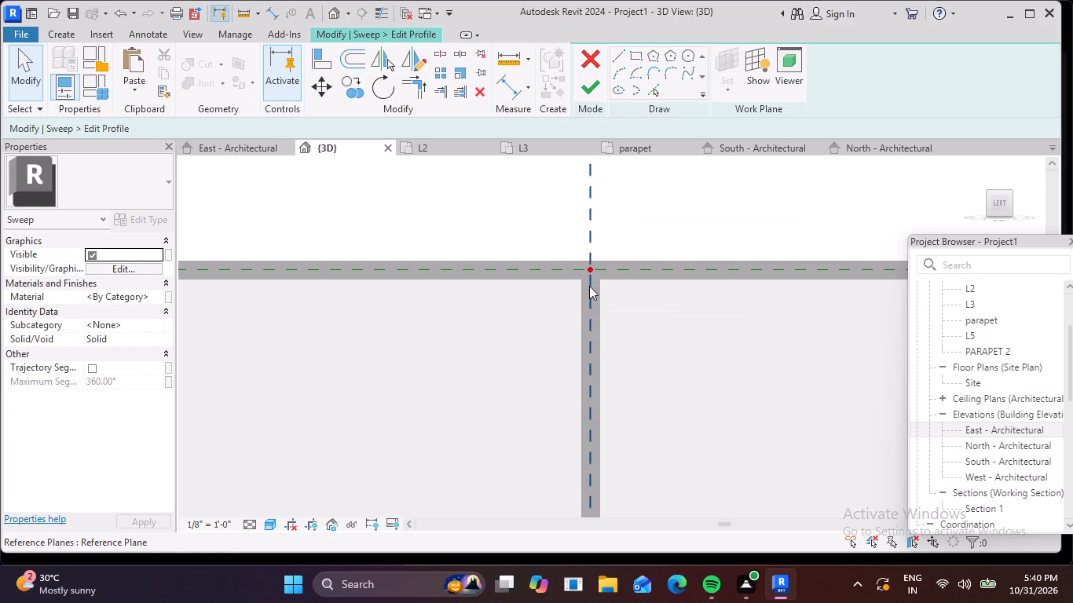
Draw a horizontal profile line about 2" long outward from the path point, with an outward-bulging semicircular arc about 1" high below its end.
left_click(621, 53)
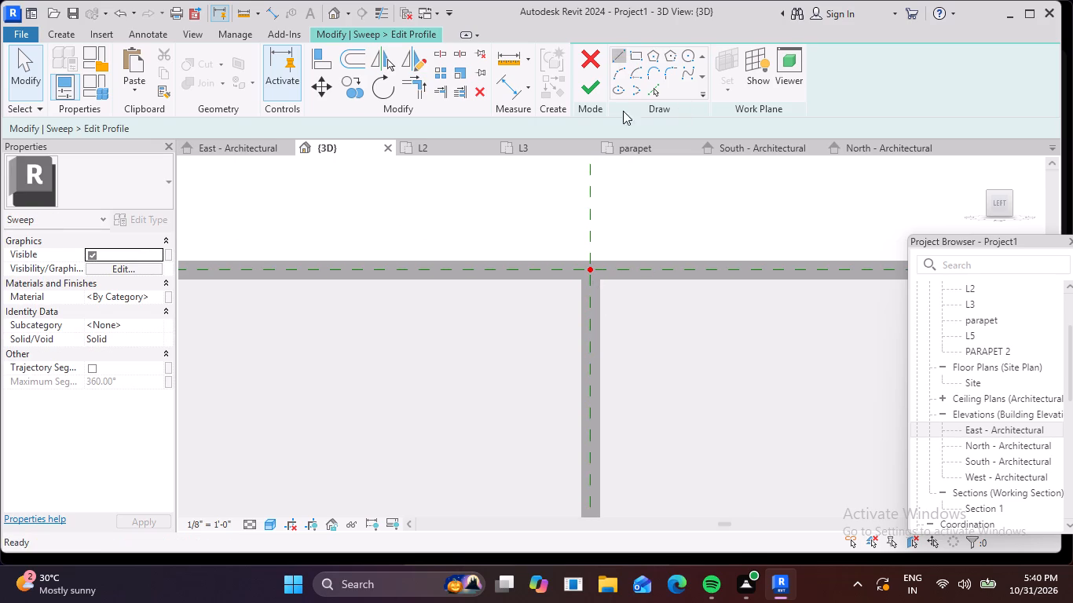
left_click(591, 268)
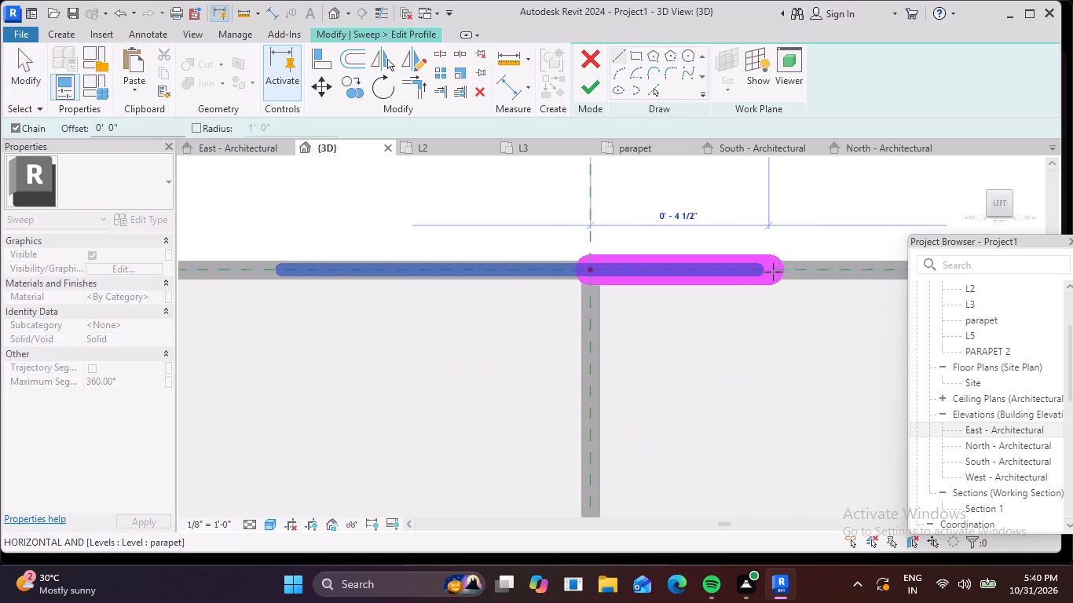
left_click(666, 274)
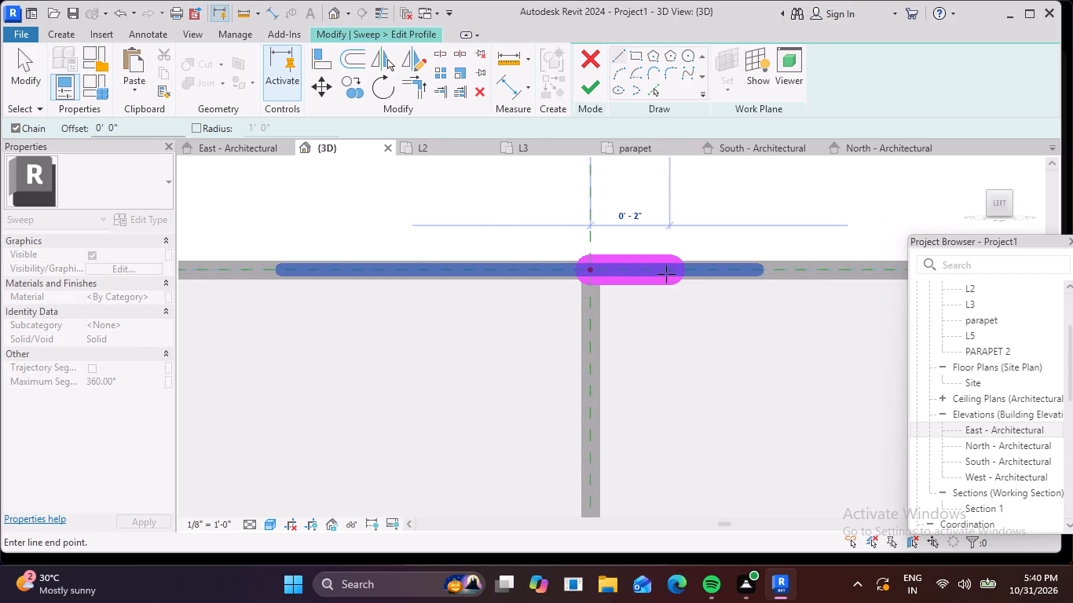
left_click(625, 76)
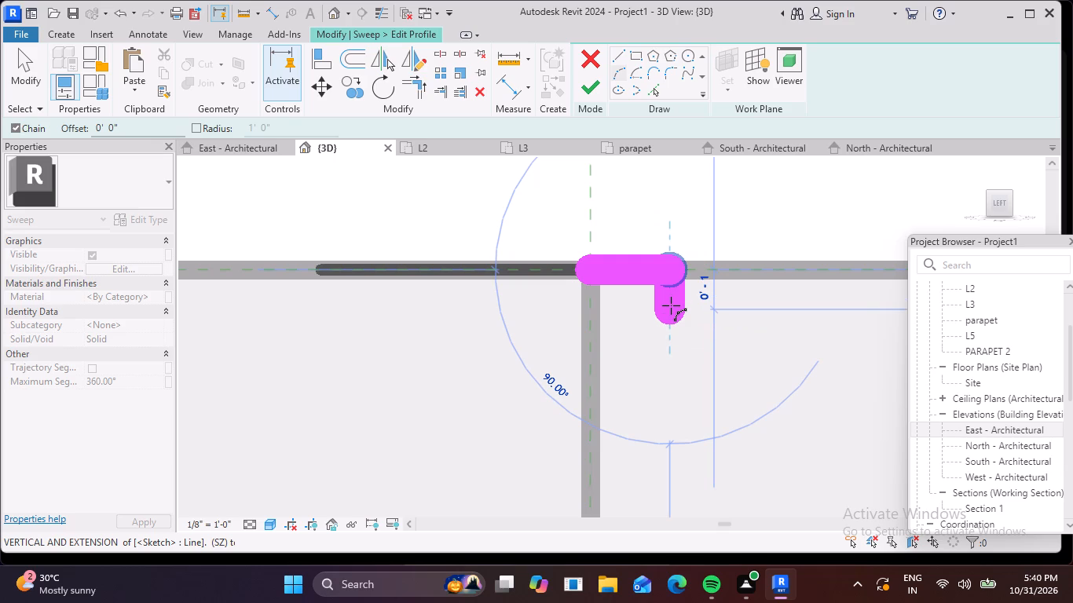
left_click(671, 305)
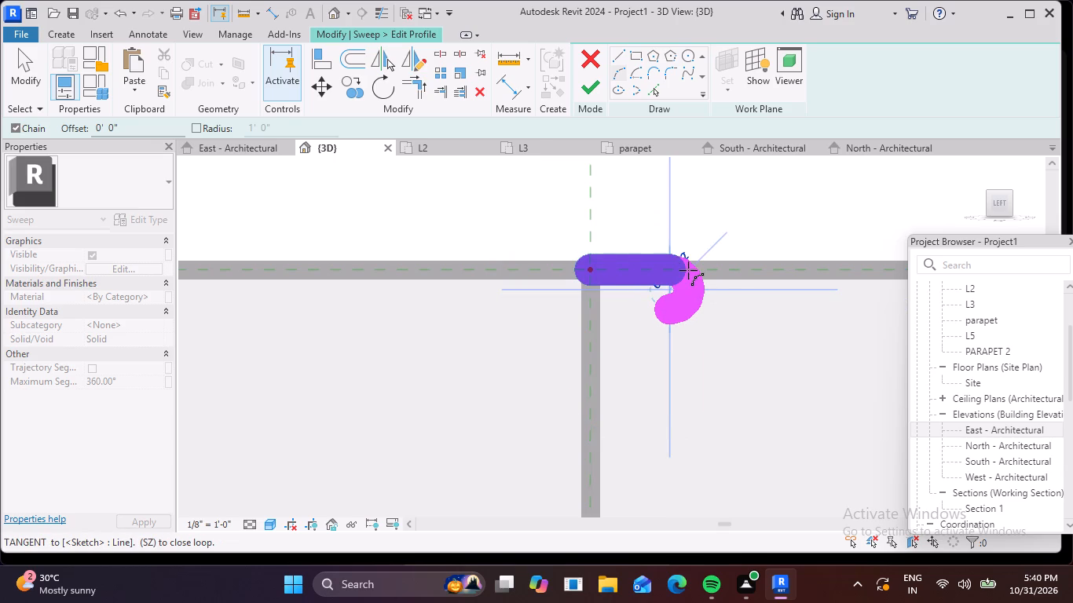
left_click(677, 270)
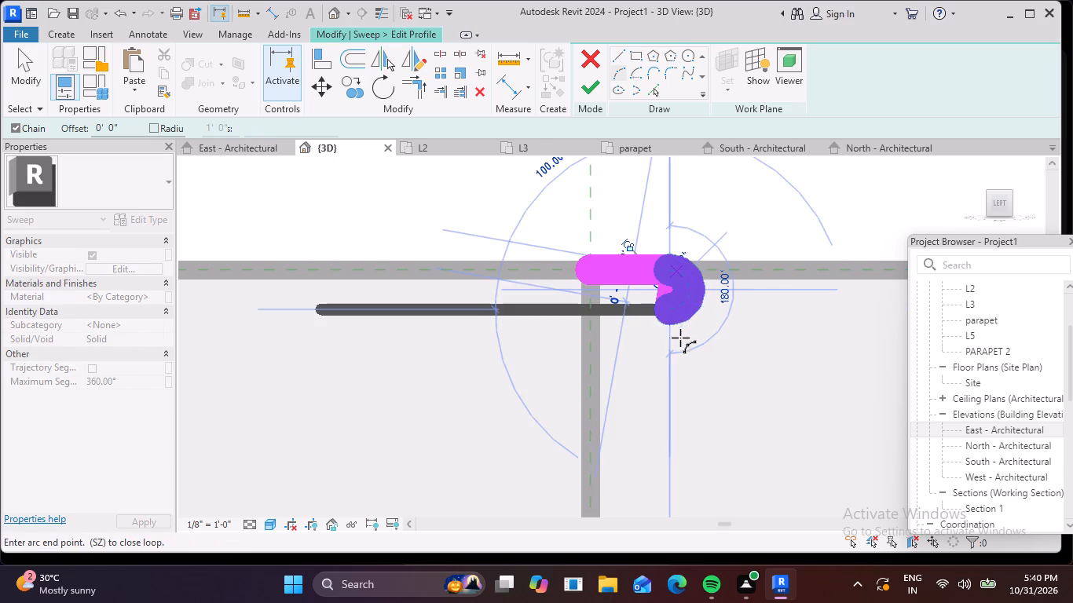
left_click(614, 79)
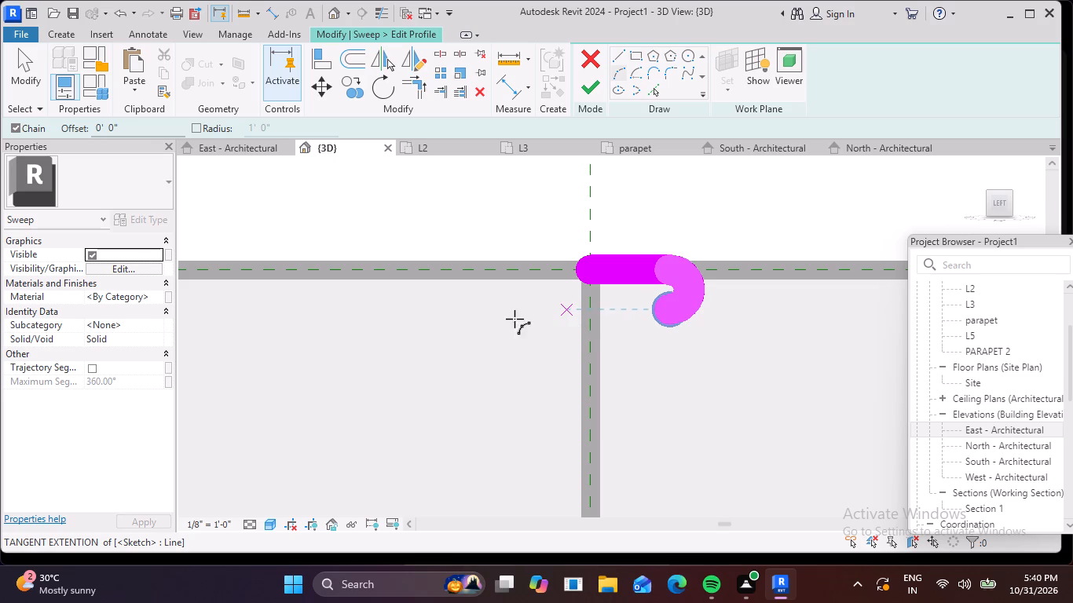
scroll(644, 312, "up", 5)
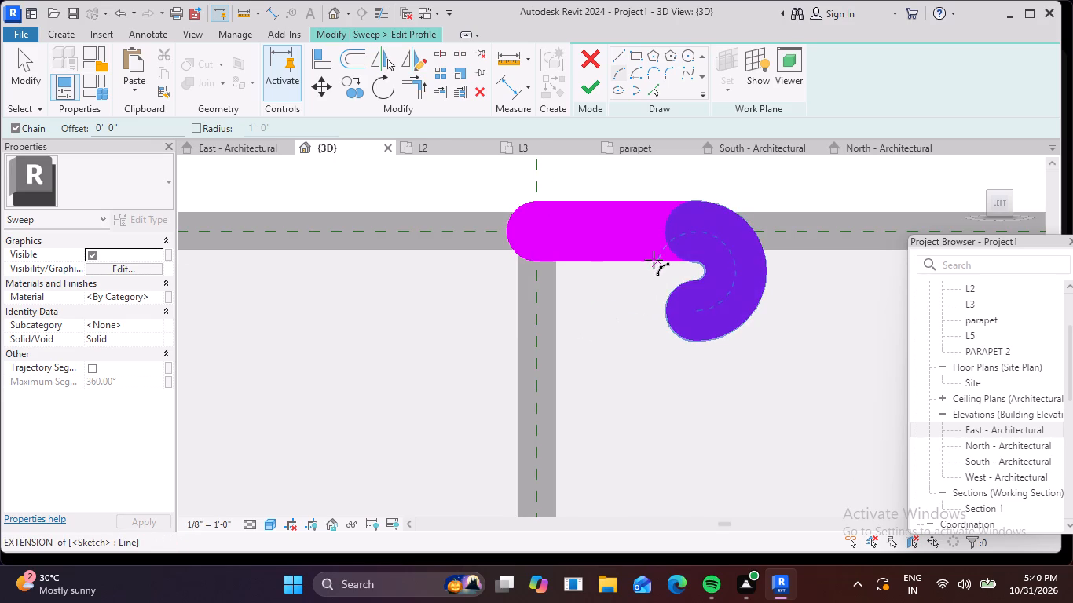
key("Escape")
key("Escape")
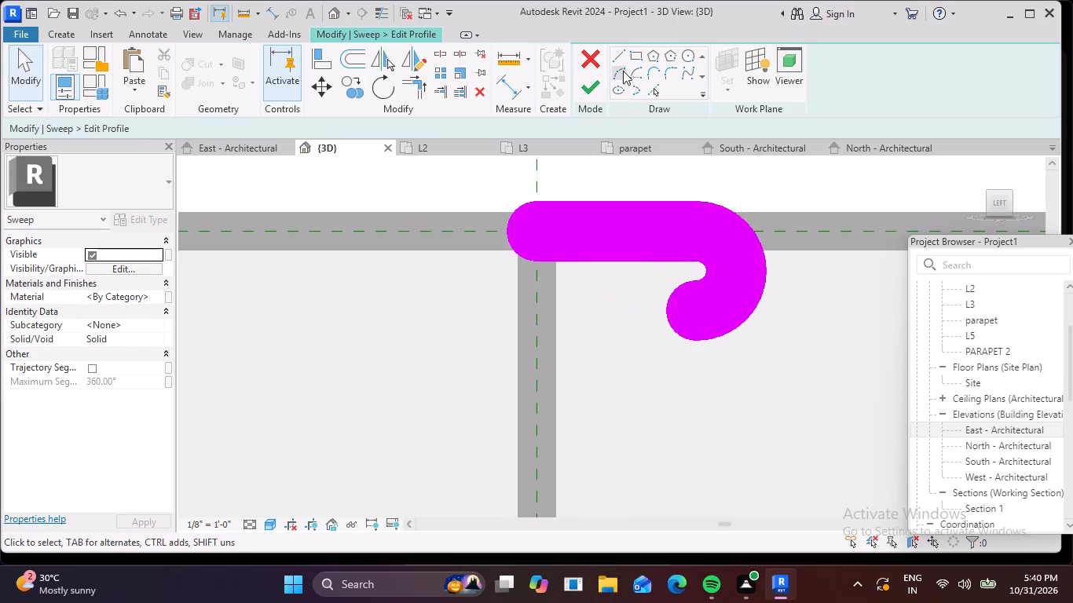
Draw a horizontal line about 1/2" long back inward from the arc's lower end, followed by a vertical line about 1/2" down.
left_click(622, 56)
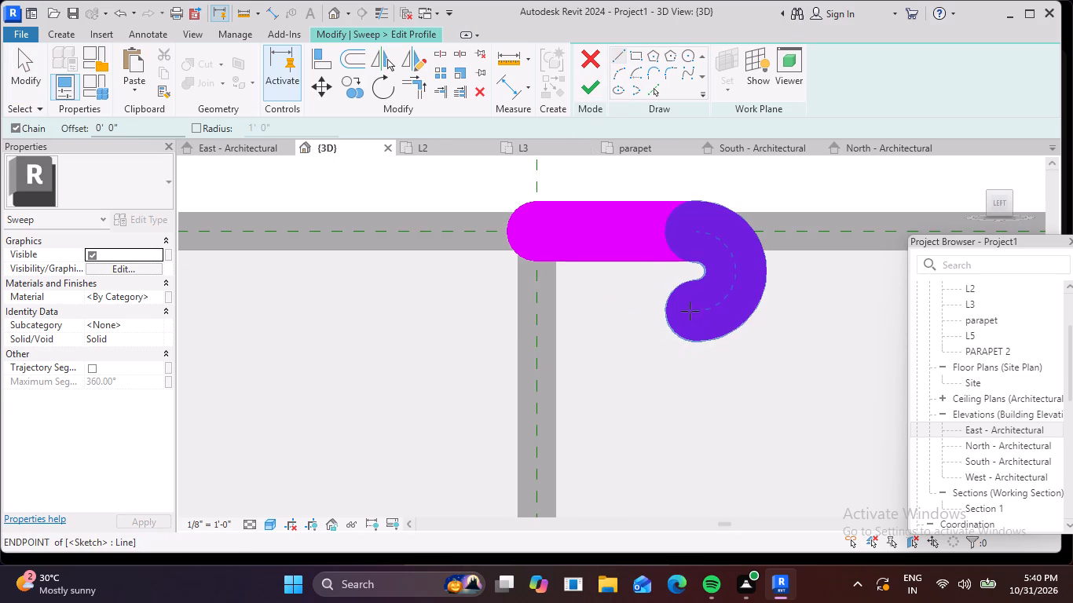
left_click(690, 311)
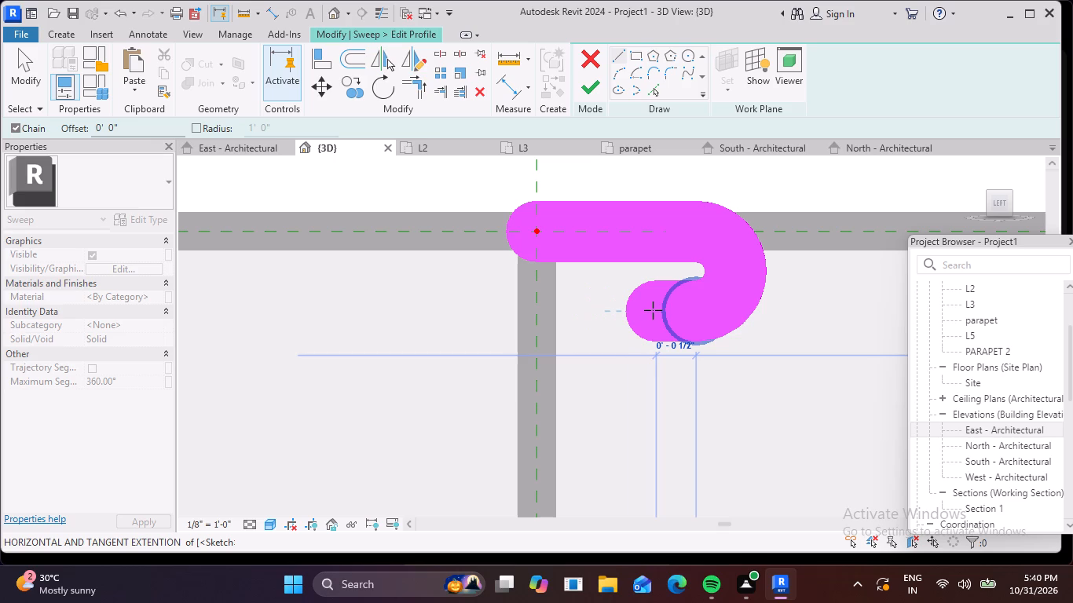
left_click(653, 310)
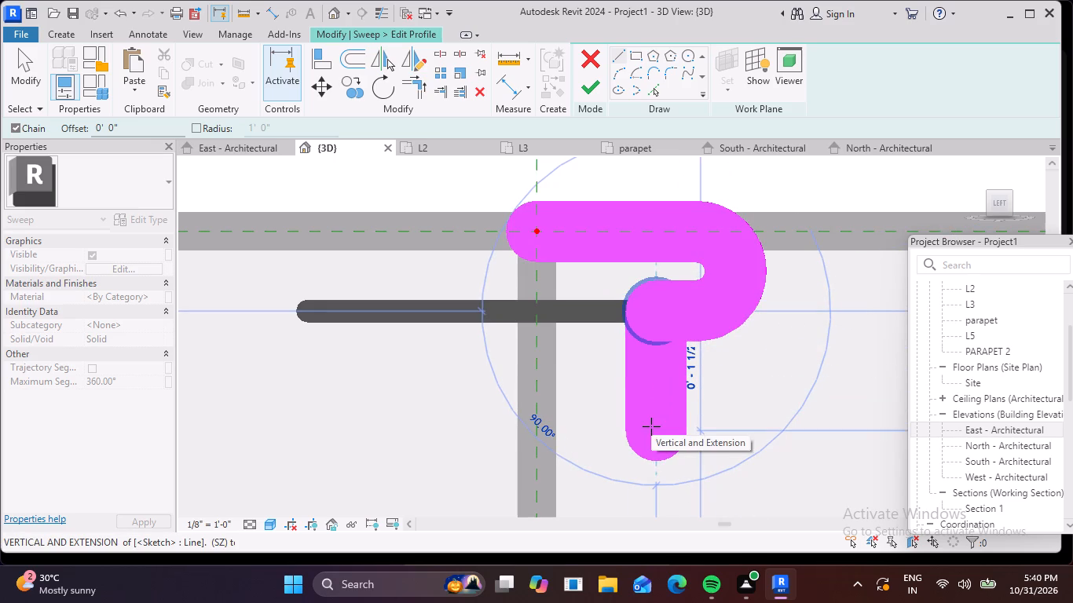
scroll(651, 417, "down", 10)
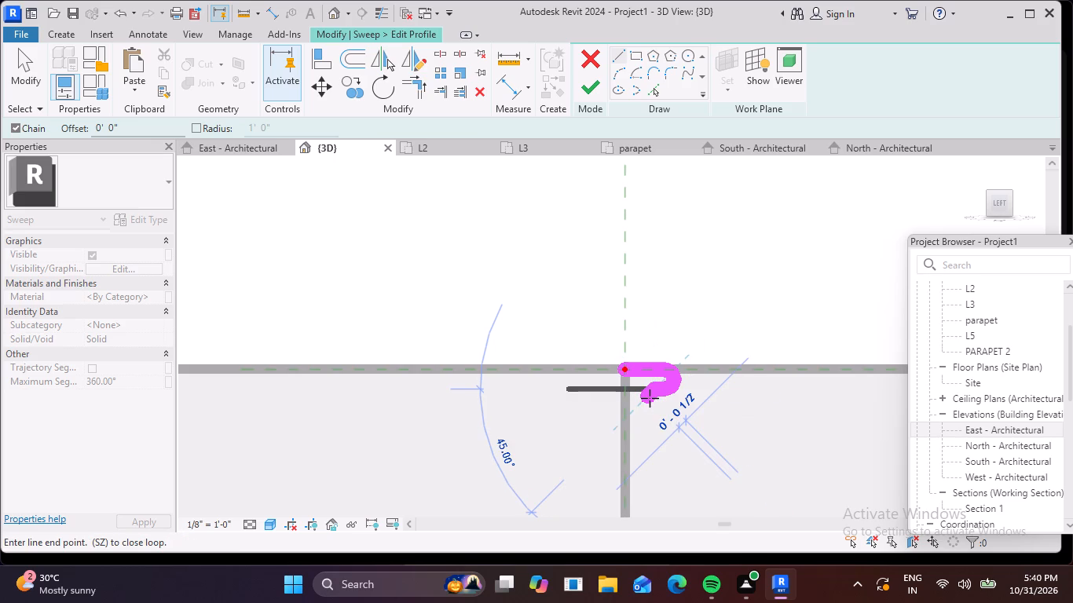
left_click(654, 398)
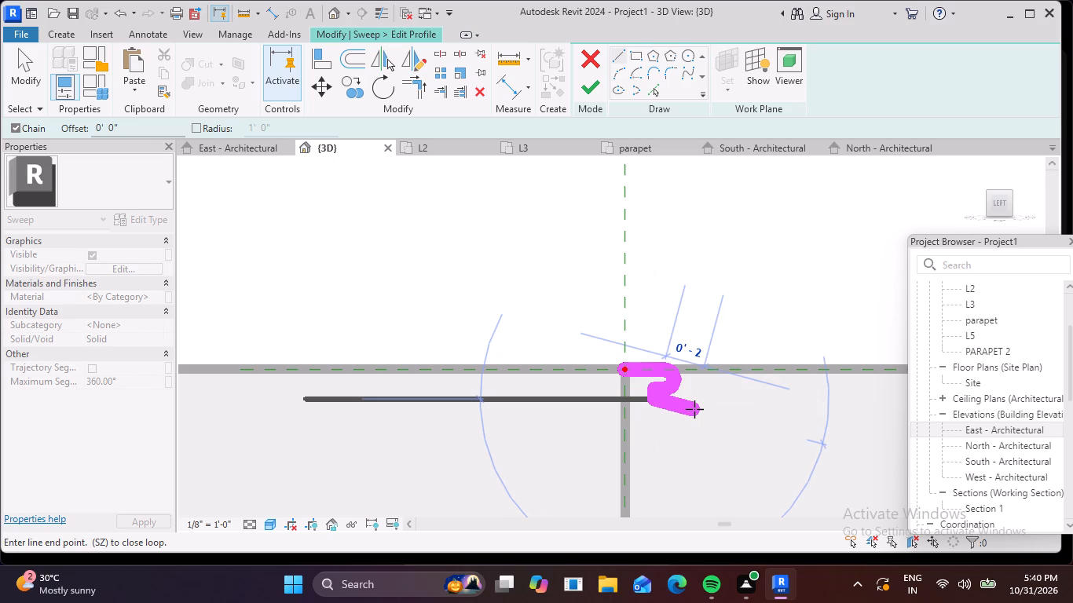
Draw a second outward-bulging semicircular arc about 1" high down from the end of the 1/2" vertical line.
scroll(695, 409, "up", 5)
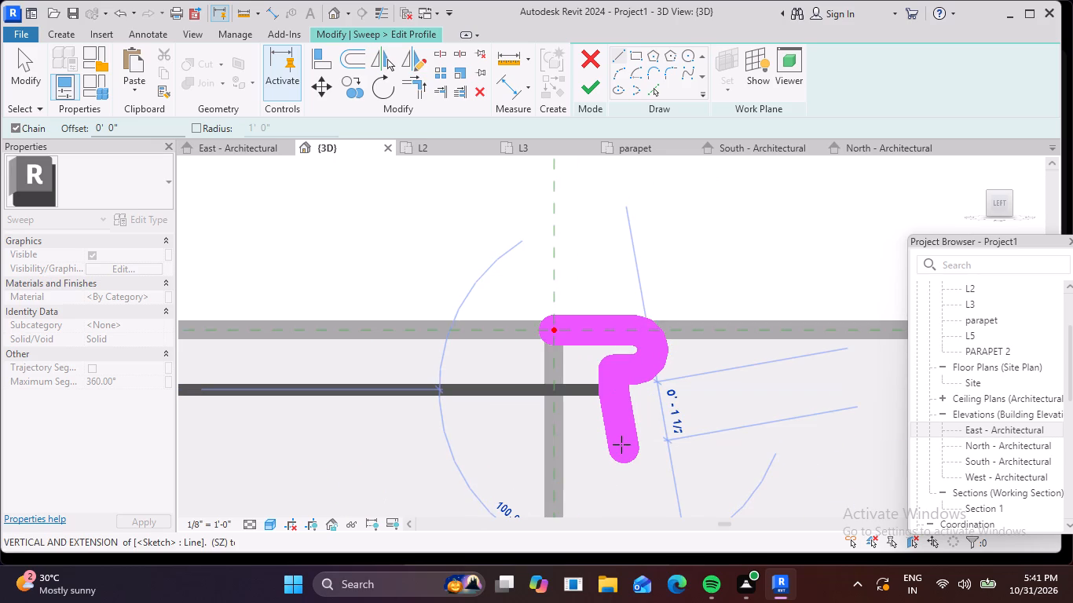
left_click(621, 75)
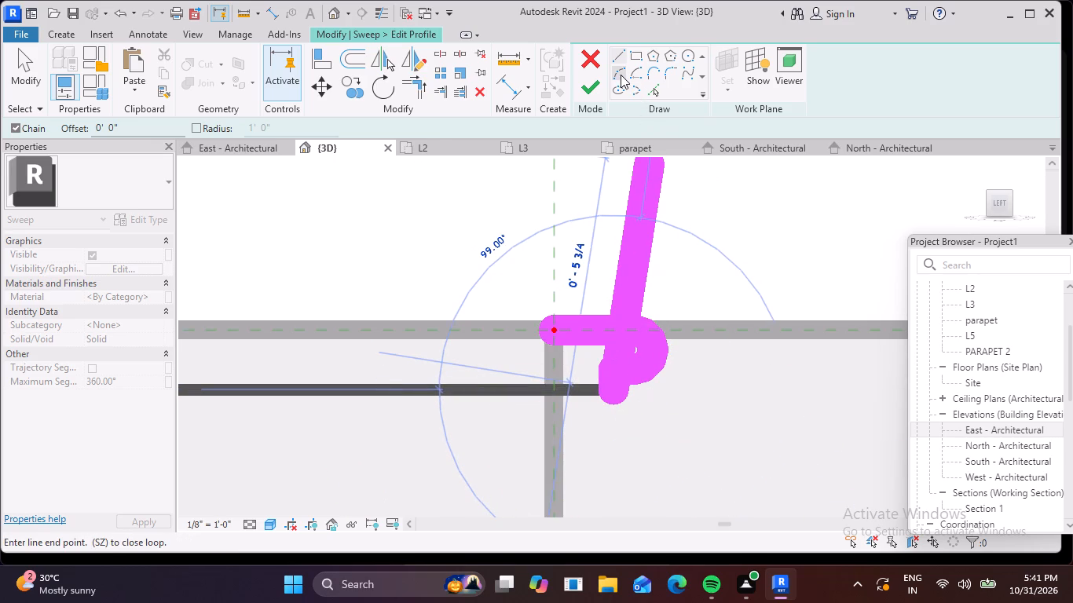
scroll(606, 431, "up", 2)
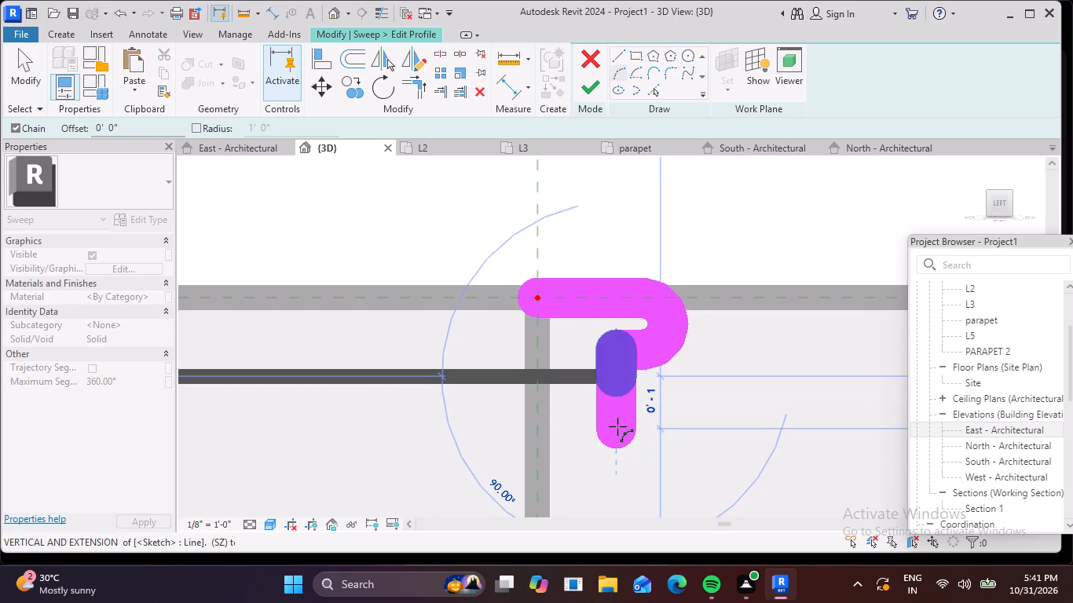
left_click(617, 426)
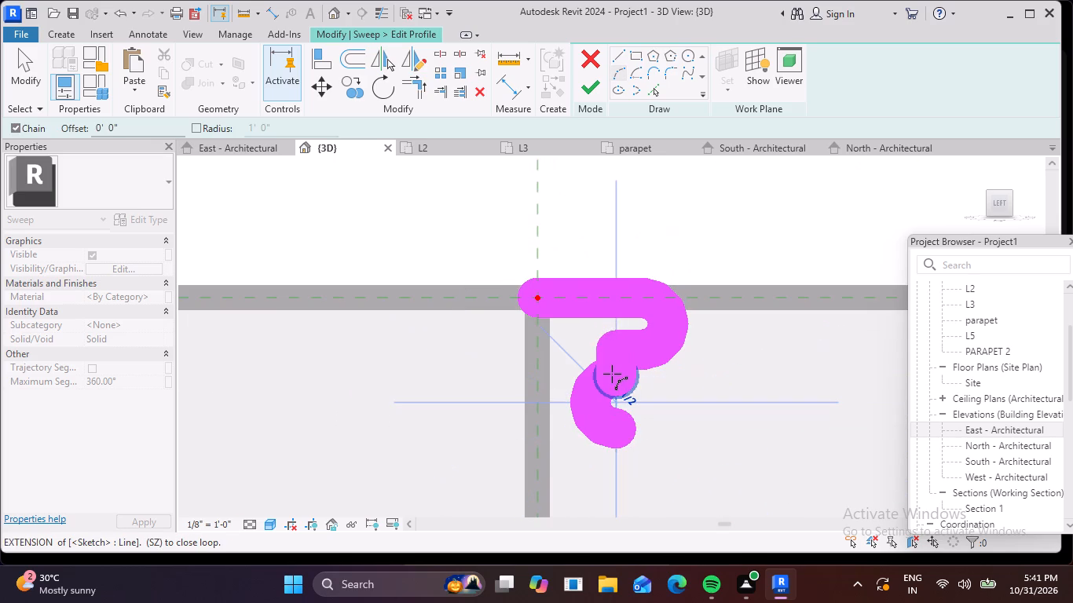
left_click(626, 373)
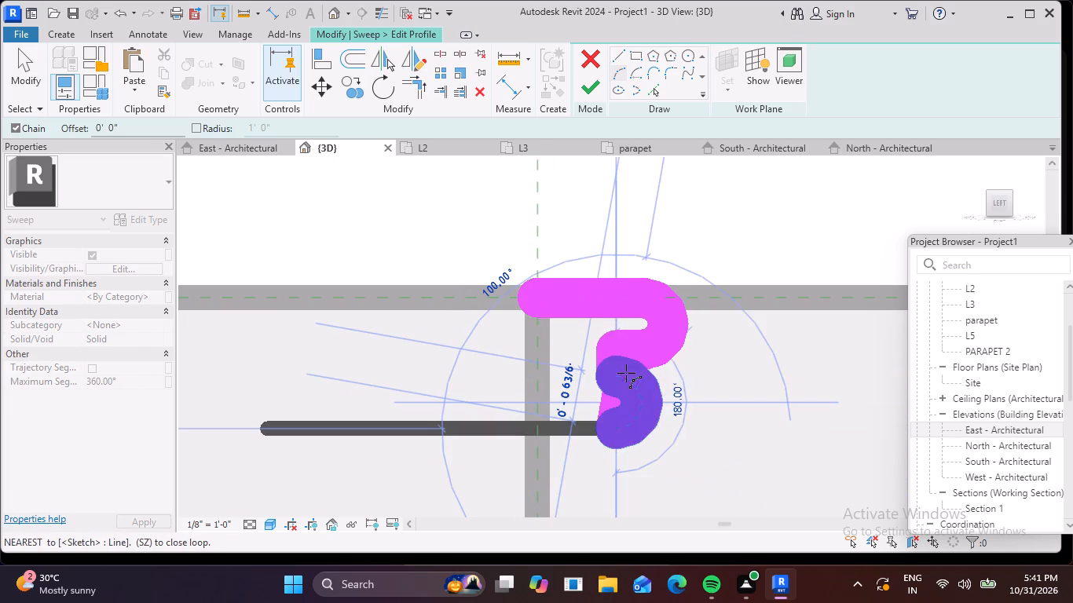
Draw a vertical profile line about 1/2" long down from the lower end of the second arc.
left_click(621, 57)
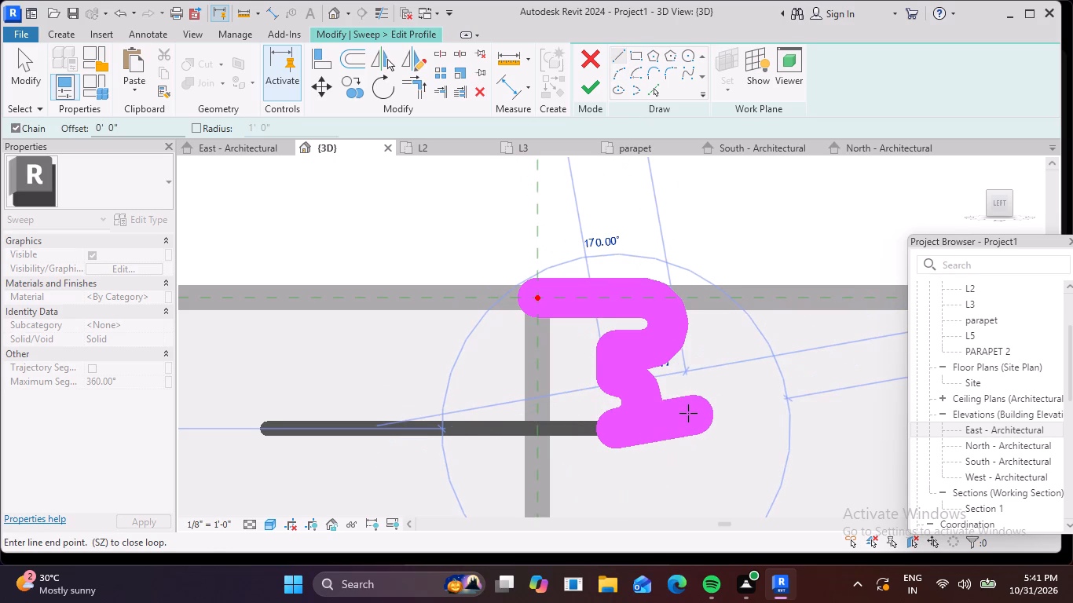
scroll(632, 442, "up", 4)
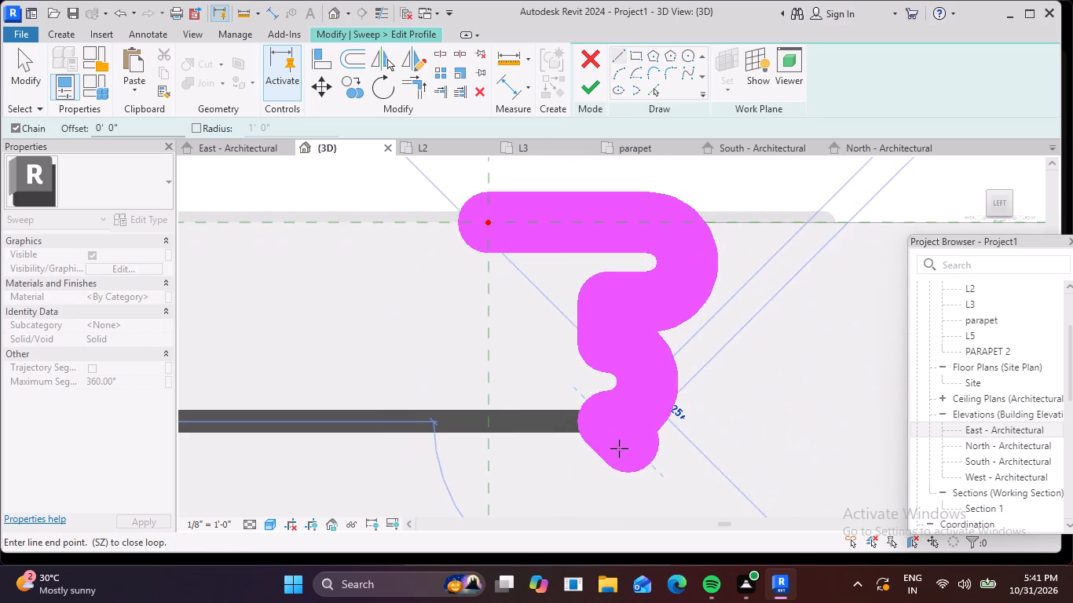
scroll(595, 477, "down", 2)
middle_click_drag(595, 476, 614, 423)
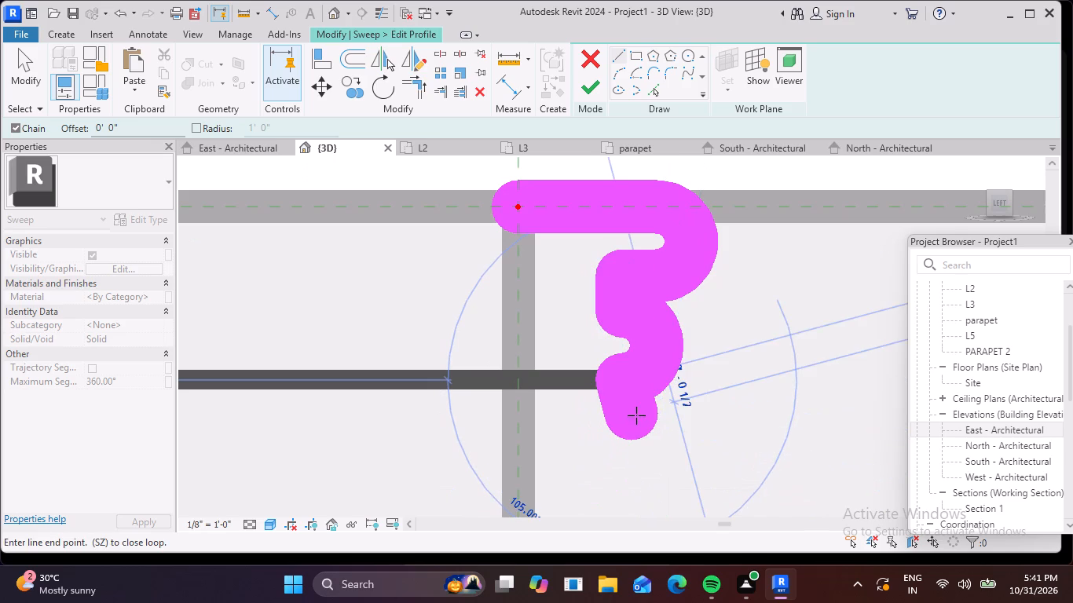
scroll(629, 419, "down", 5)
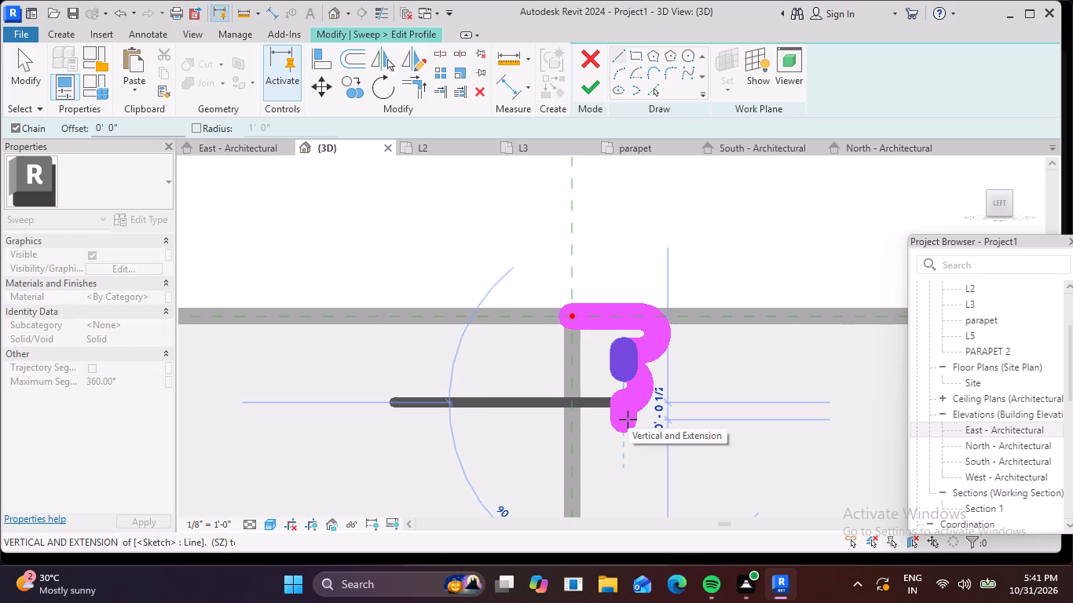
left_click(628, 419)
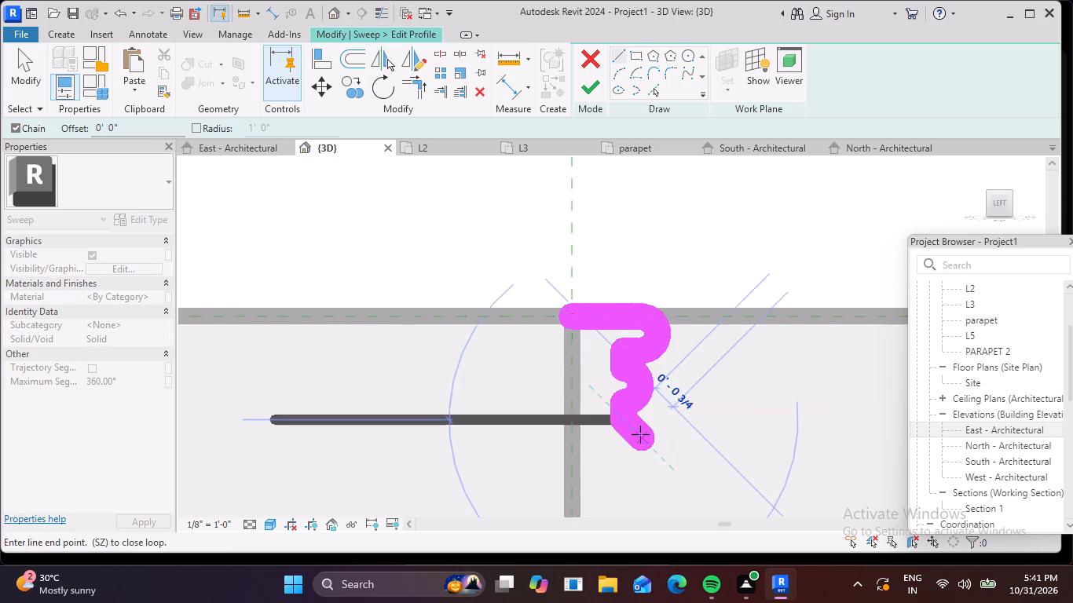
Draw a smaller third outward-bulging arc of about 241° down from the lower end of the last vertical profile line.
left_click(624, 75)
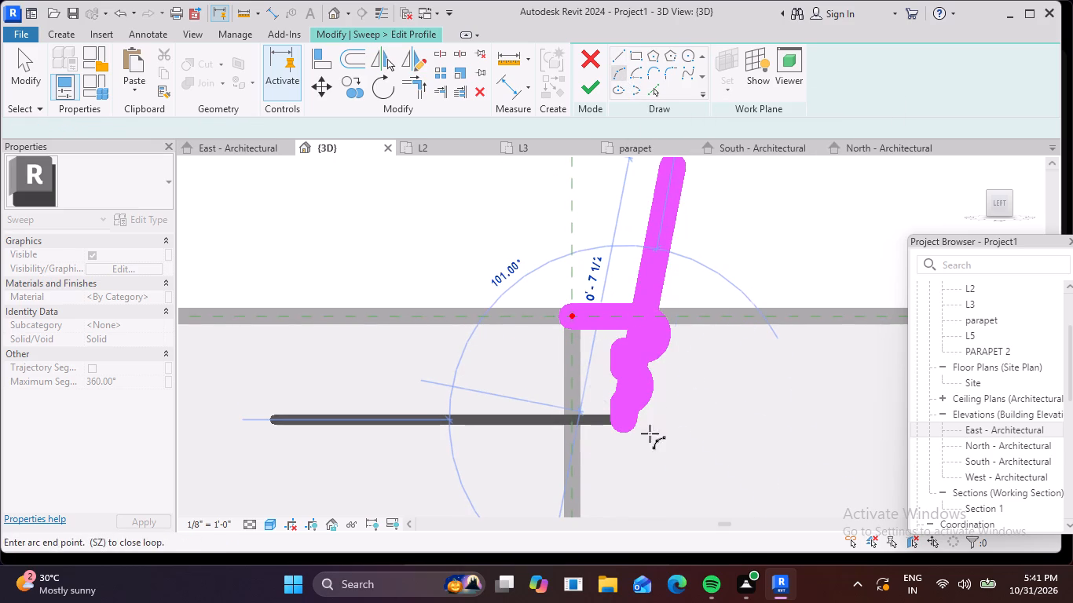
scroll(617, 449, "up", 4)
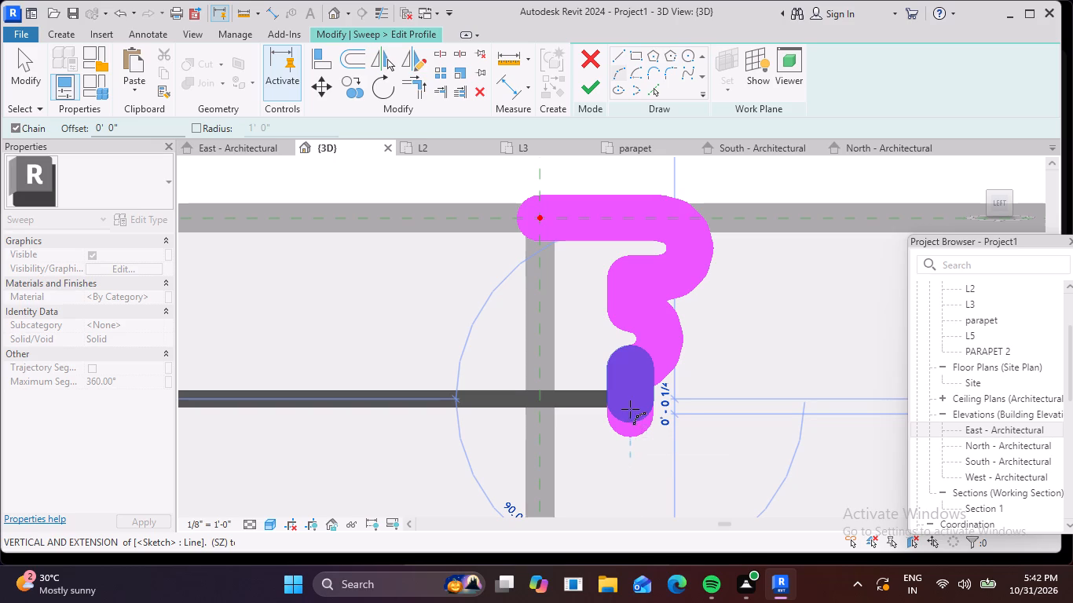
left_click(620, 71)
left_click(617, 74)
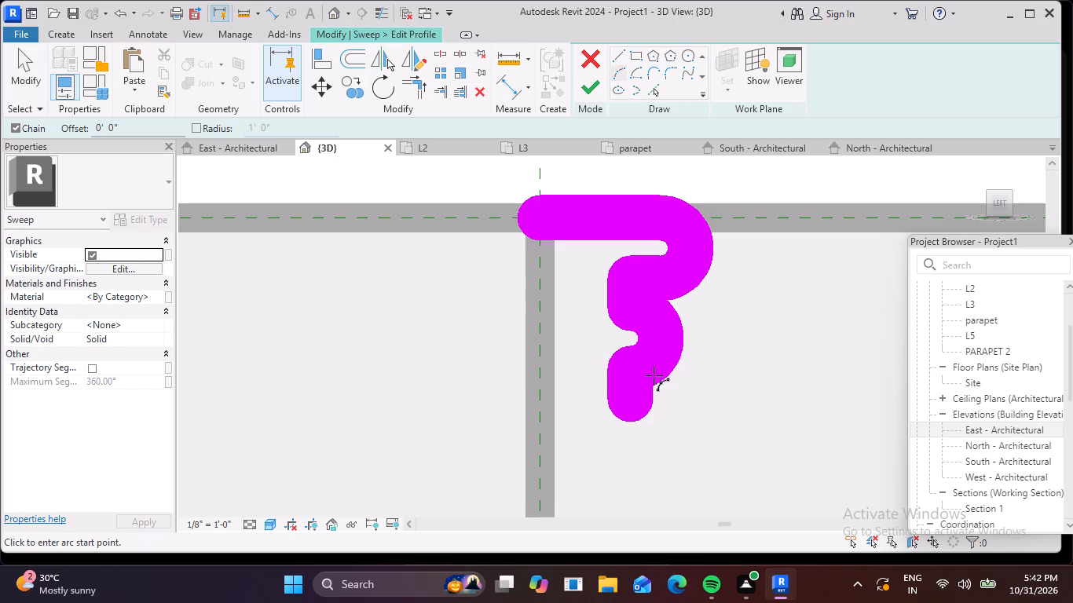
left_click(615, 71)
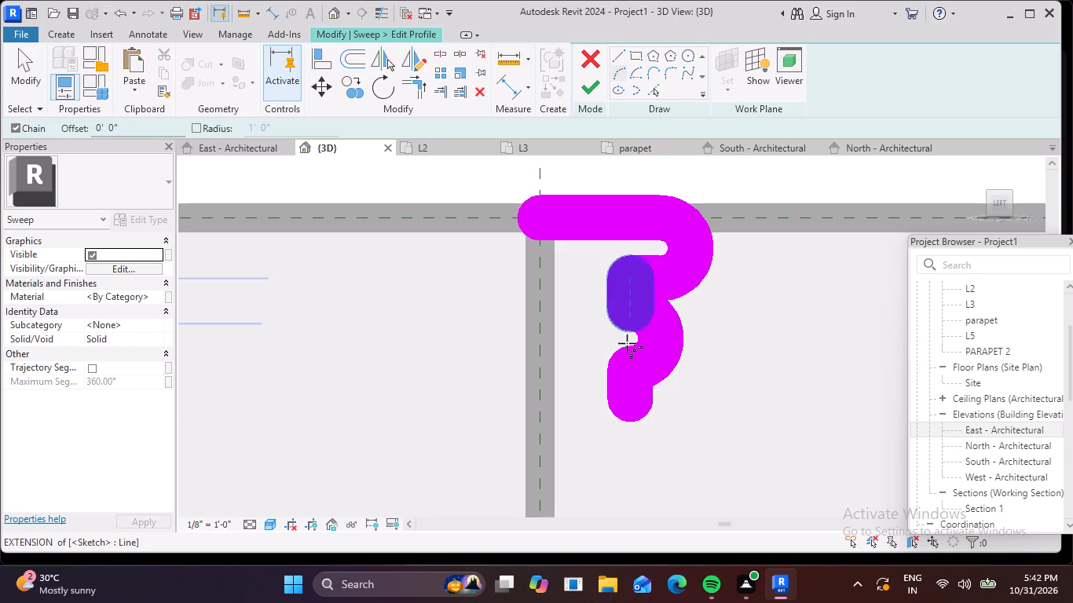
left_click(632, 395)
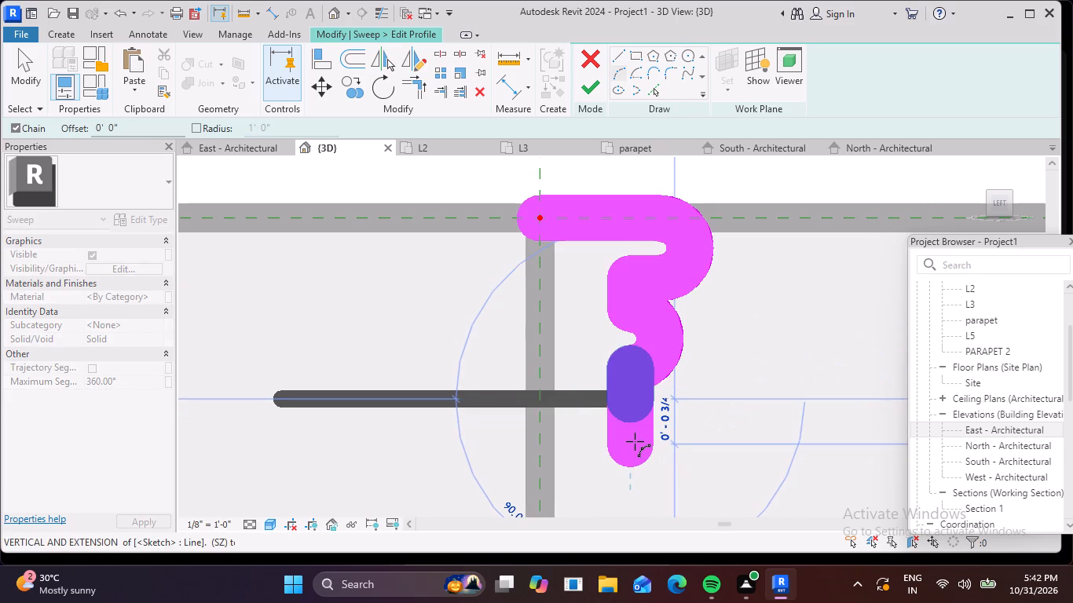
left_click(636, 424)
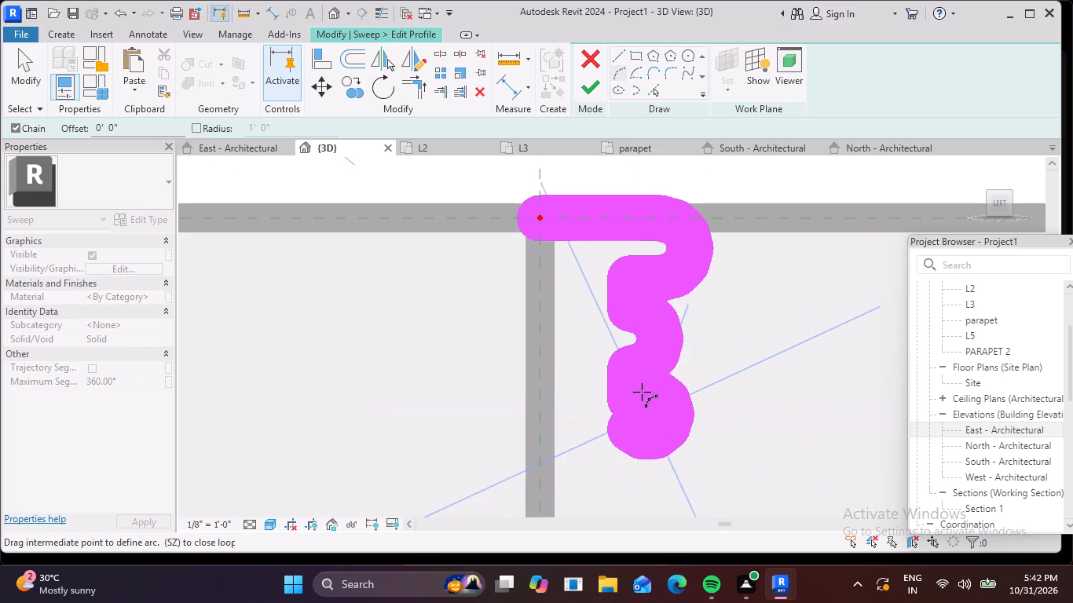
left_click(648, 393)
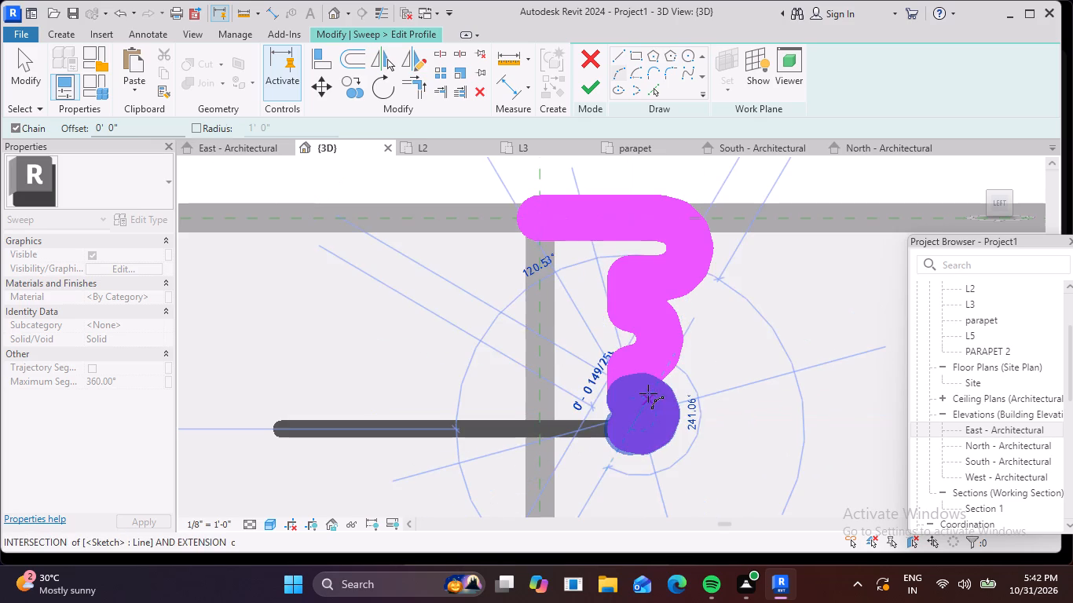
Close the profile with a horizontal line about 1 1/2" long back inward and a vertical line up to the path point.
left_click(623, 55)
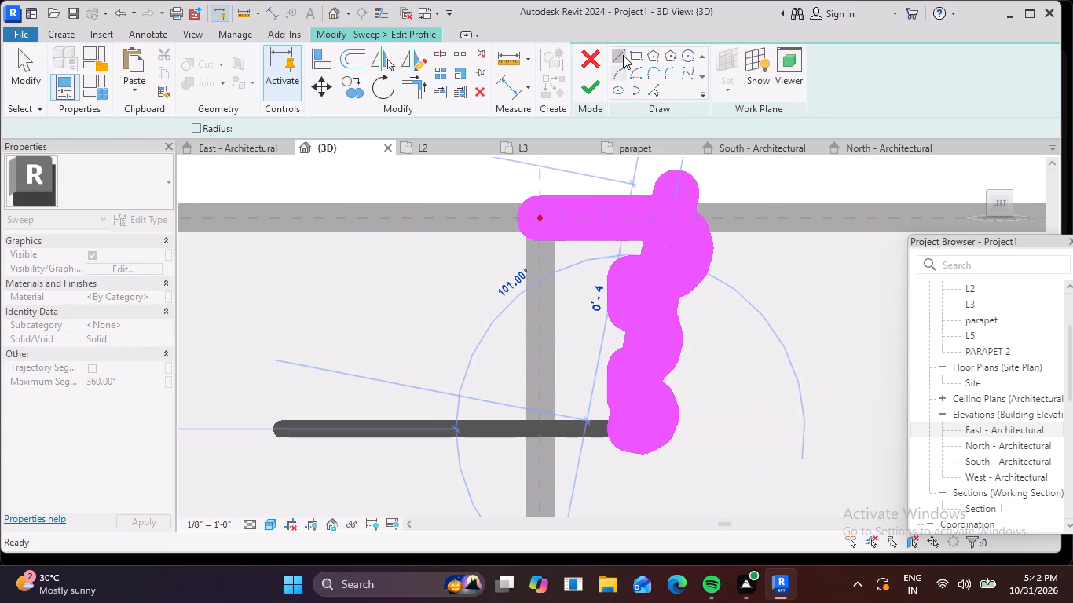
left_click(541, 422)
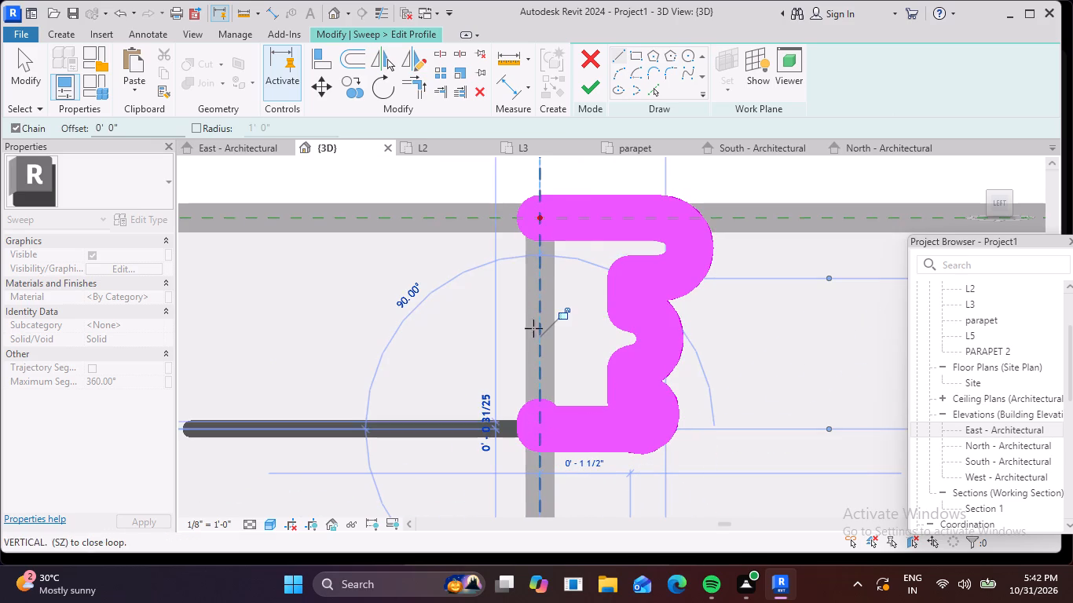
left_click(538, 225)
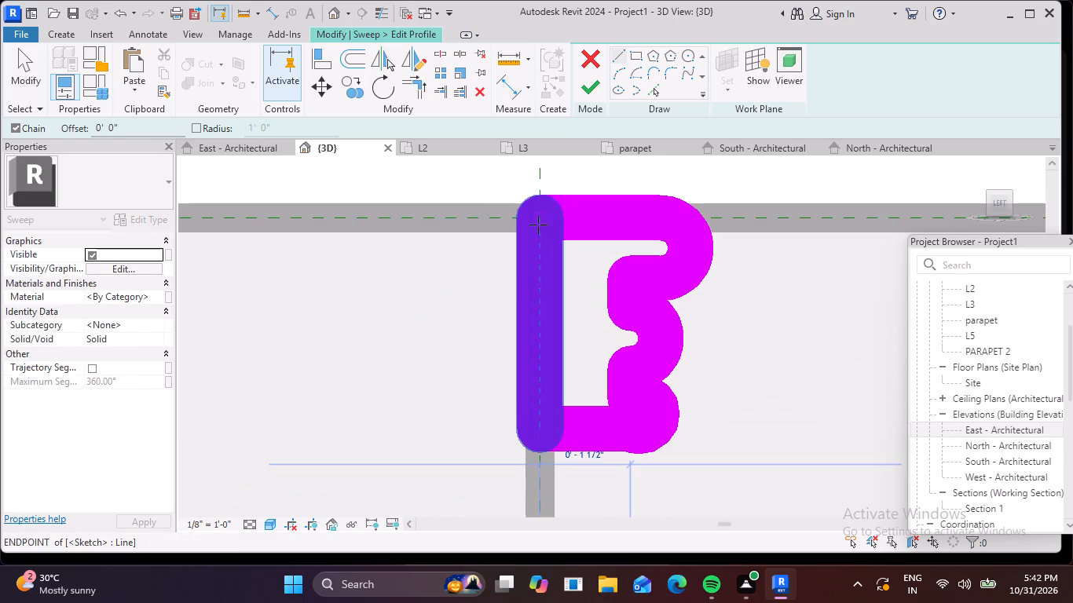
Finish the profile sketch and generate the swept moulding along the front parapet's top edge.
left_click(588, 90)
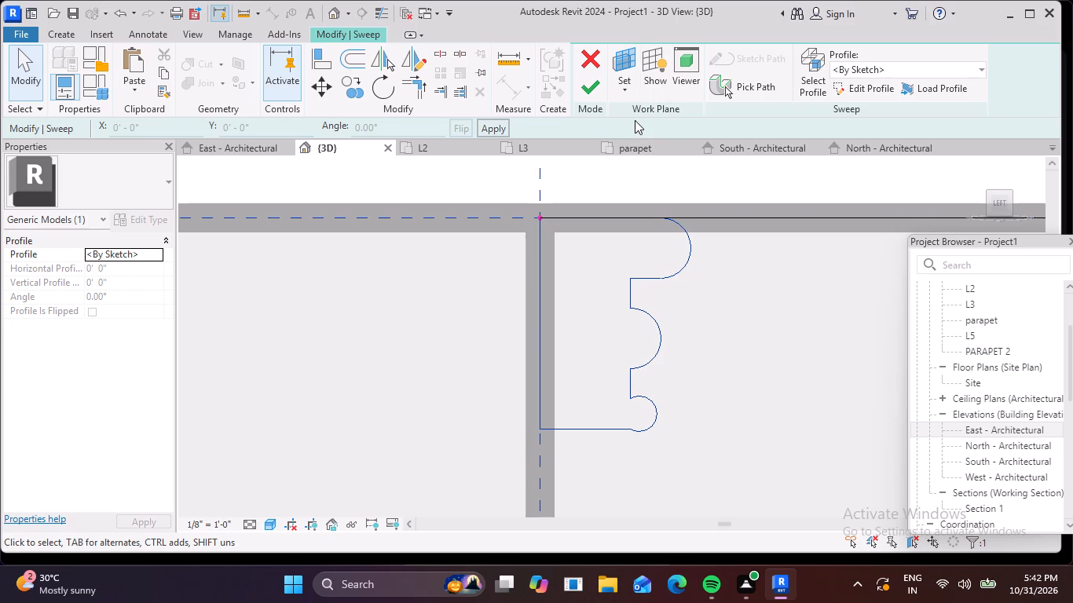
left_click(596, 90)
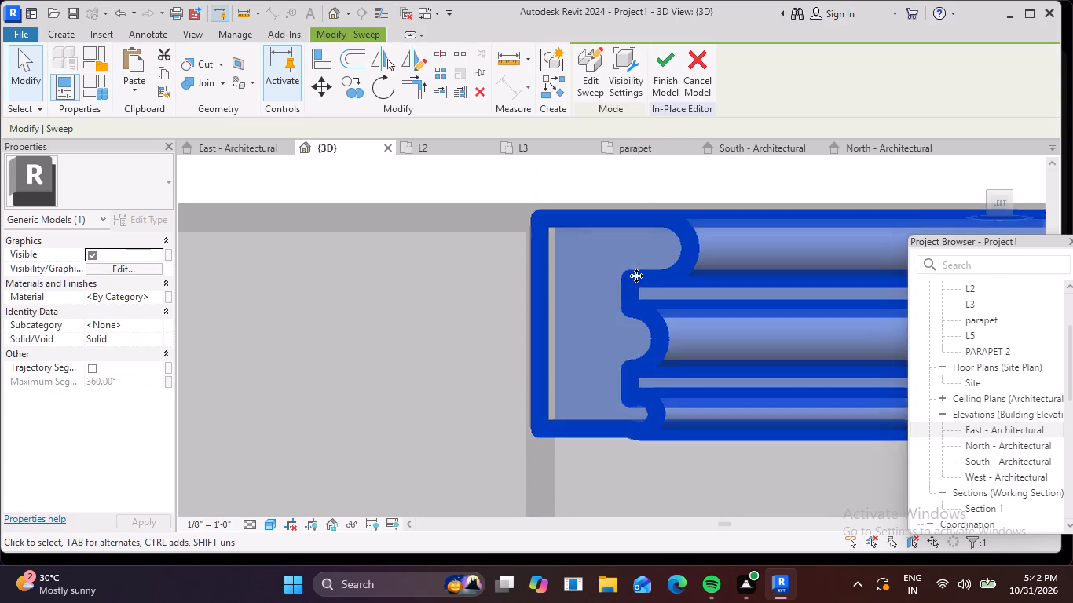
Examine the swept moulding along the stepped front parapet from the side, from above and from the front.
scroll(631, 285, "down", 4)
scroll(562, 351, "down", 7)
scroll(637, 343, "down", 10)
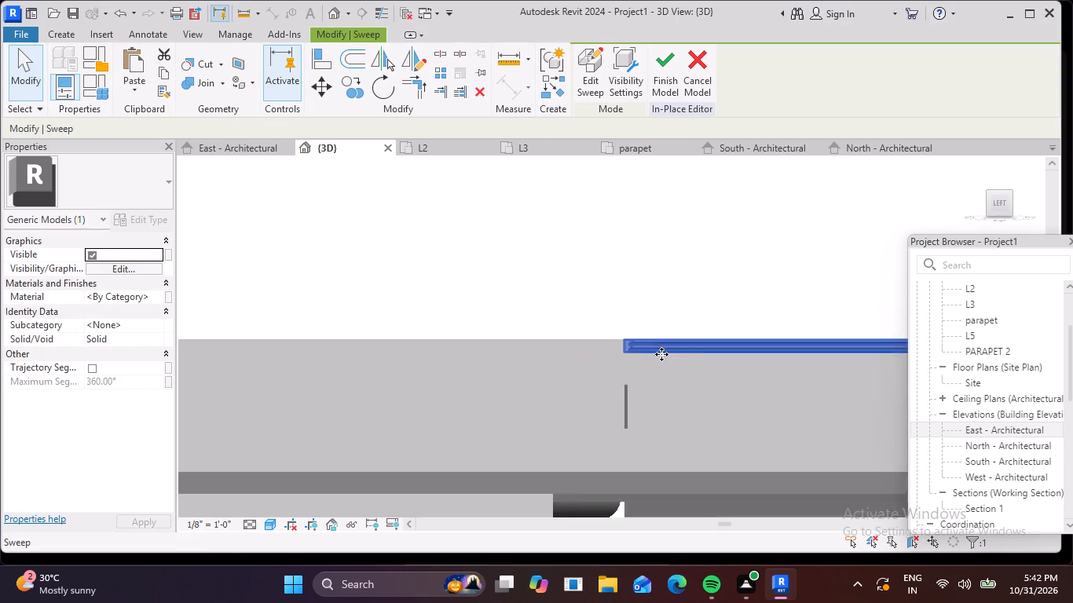
scroll(661, 354, "down", 2)
middle_click_drag(664, 359, 562, 327)
scroll(549, 349, "down", 10)
scroll(582, 345, "up", 12)
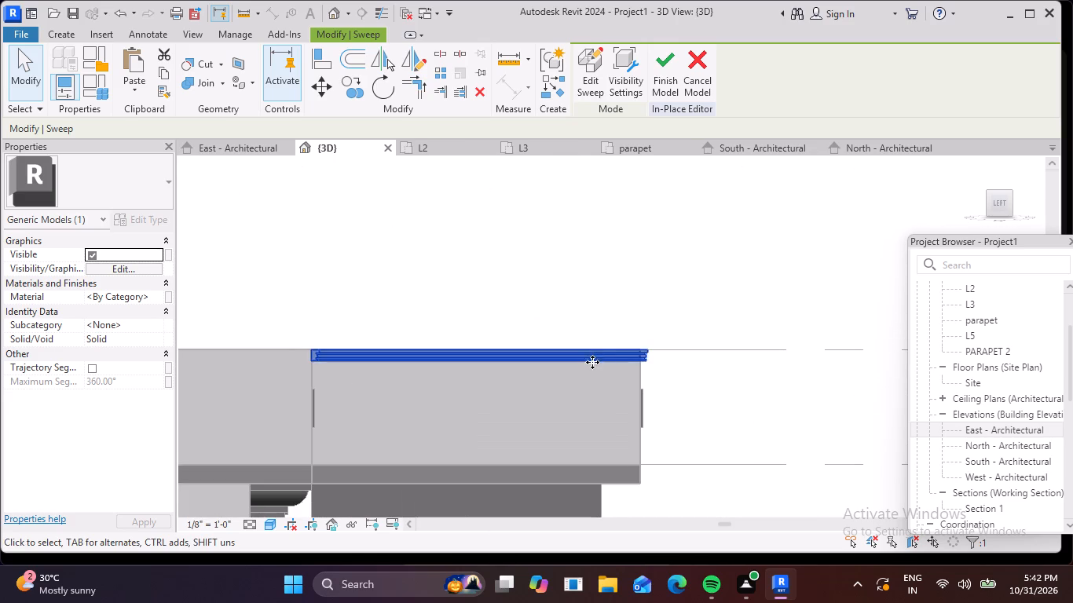
left_click(631, 307)
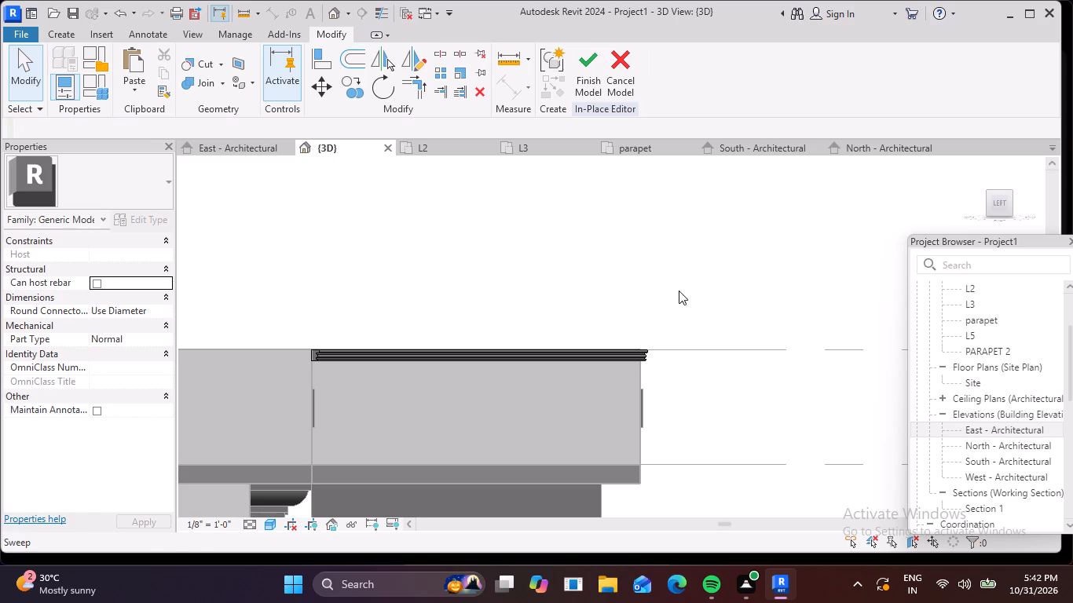
middle_click_drag(682, 284, 648, 333, "shift")
scroll(679, 301, "down", 1)
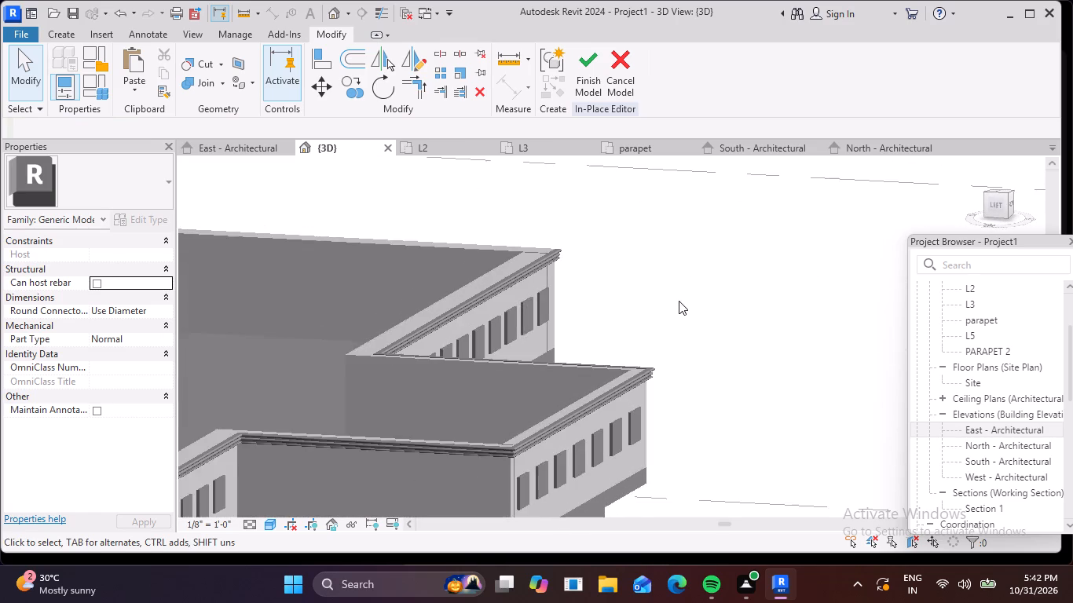
scroll(686, 294, "down", 2)
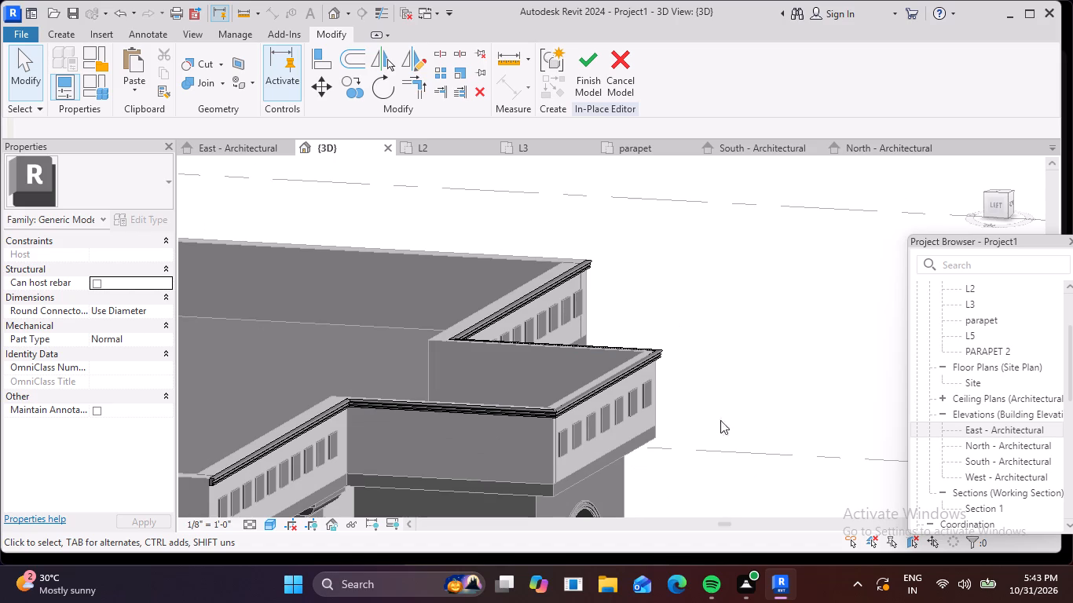
middle_click_drag(813, 387, 743, 458, "shift")
scroll(741, 451, "down", 3)
middle_click_drag(670, 470, 815, 270)
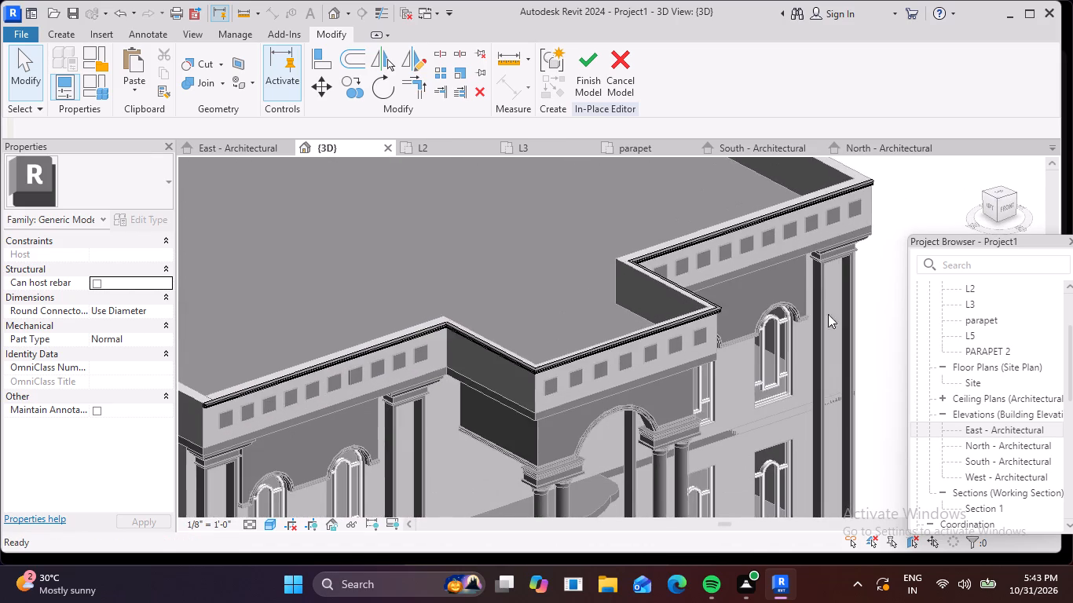
scroll(826, 321, "down", 4)
scroll(601, 380, "up", 4)
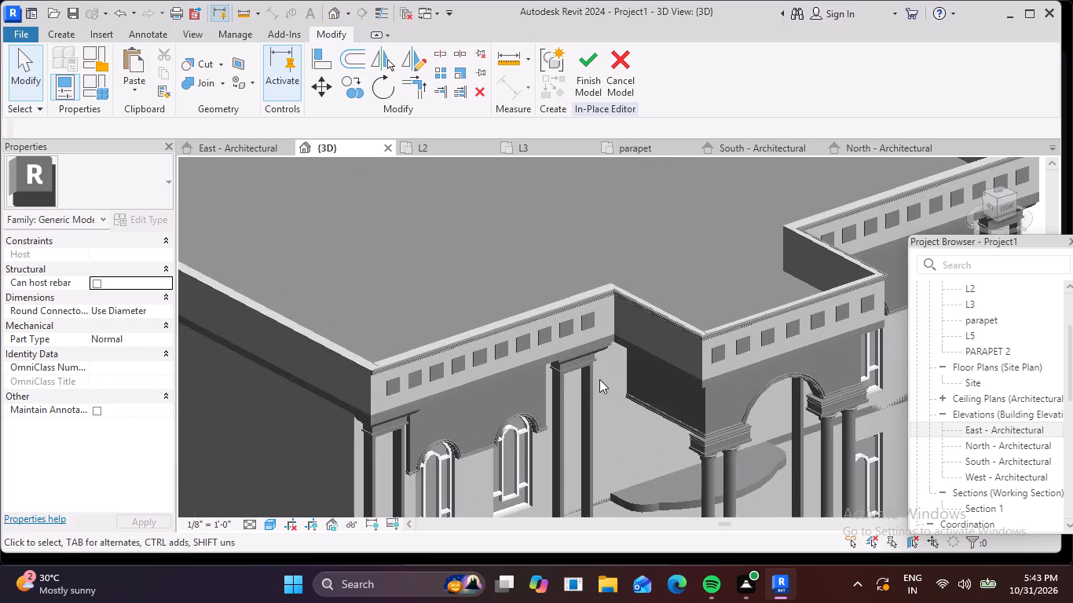
middle_click_drag(859, 330, 773, 371, "shift")
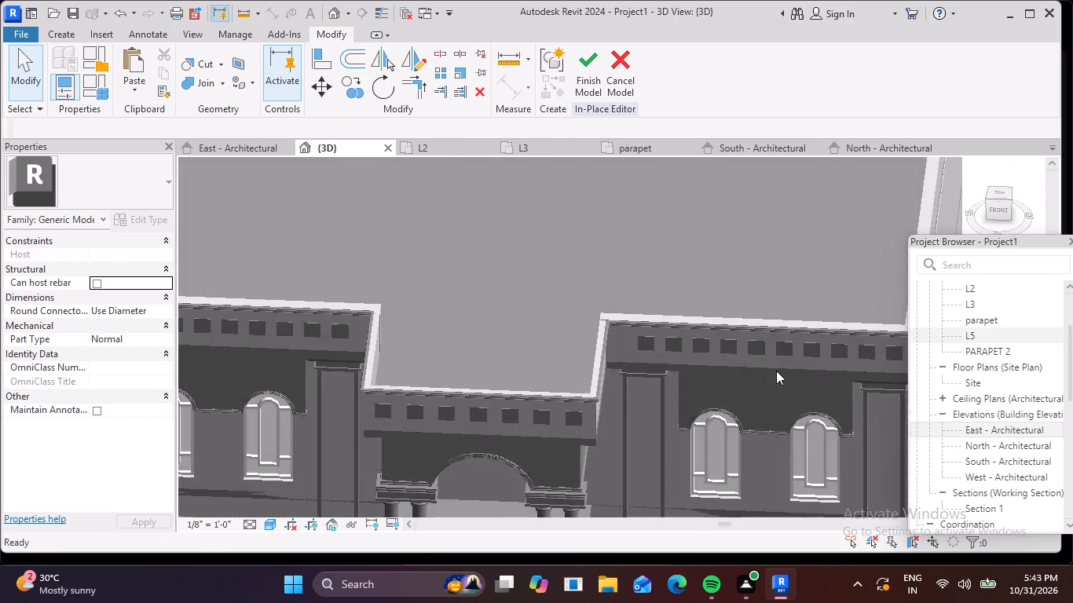
scroll(782, 369, "down", 4)
middle_click_drag(779, 373, 793, 227)
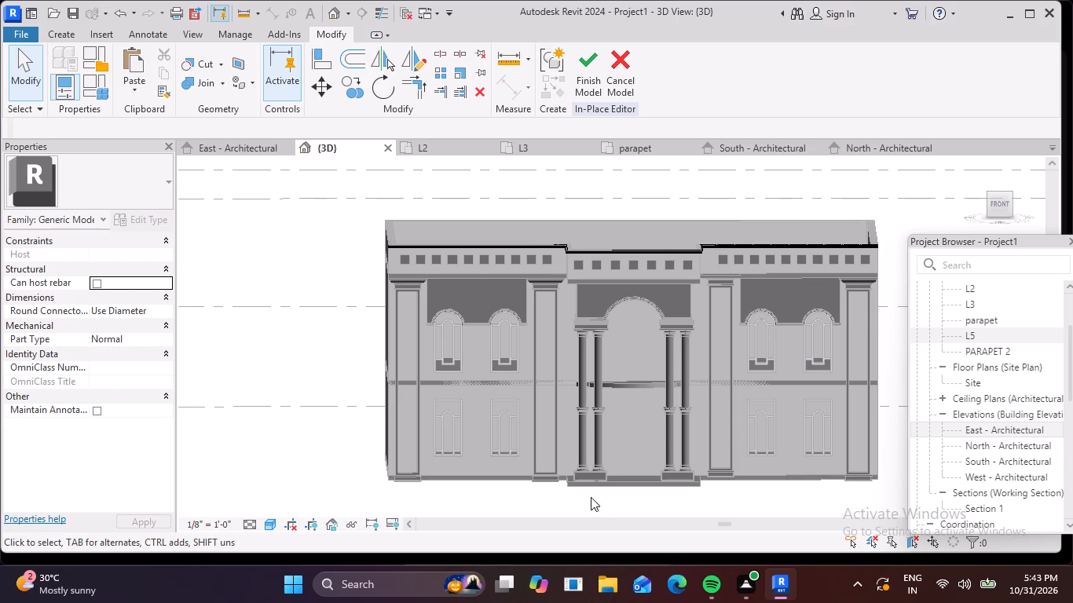
scroll(582, 511, "up", 5)
scroll(569, 475, "down", 3)
middle_click_drag(510, 481, 483, 602)
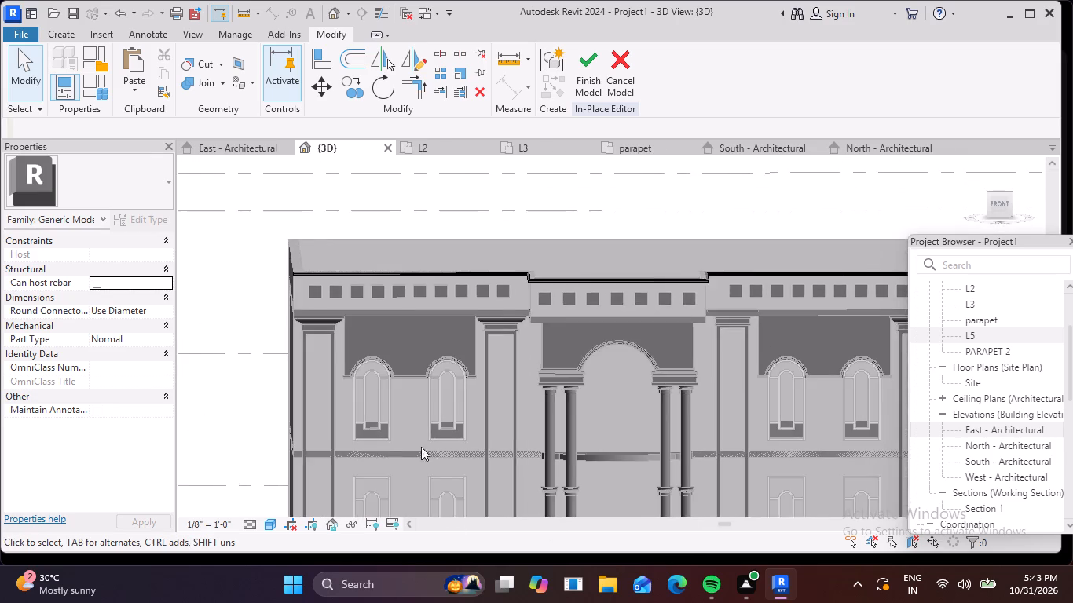
scroll(368, 416, "up", 6)
middle_click_drag(387, 295, 383, 480)
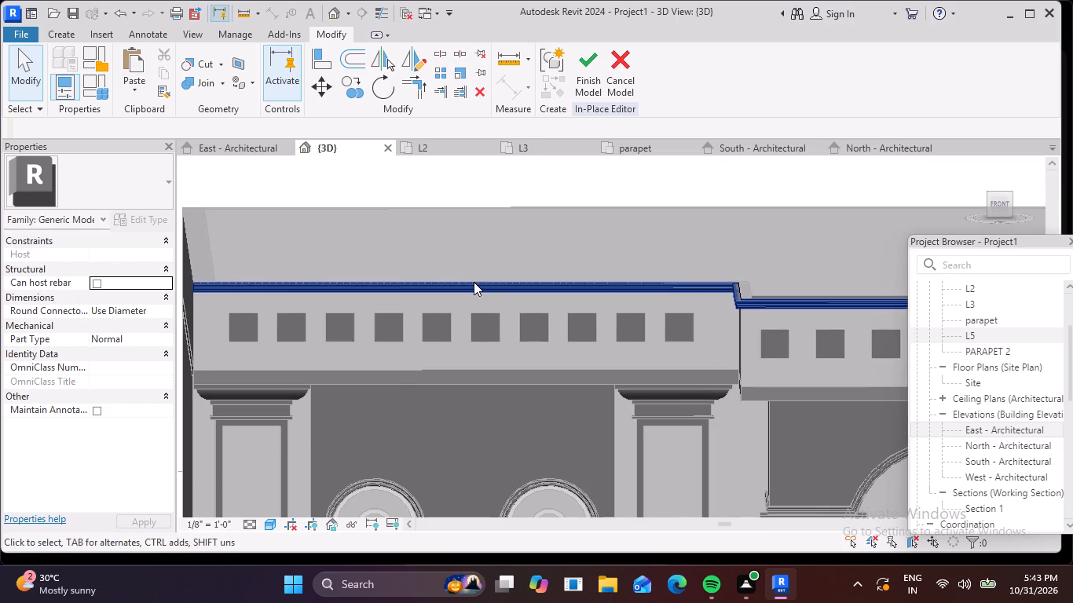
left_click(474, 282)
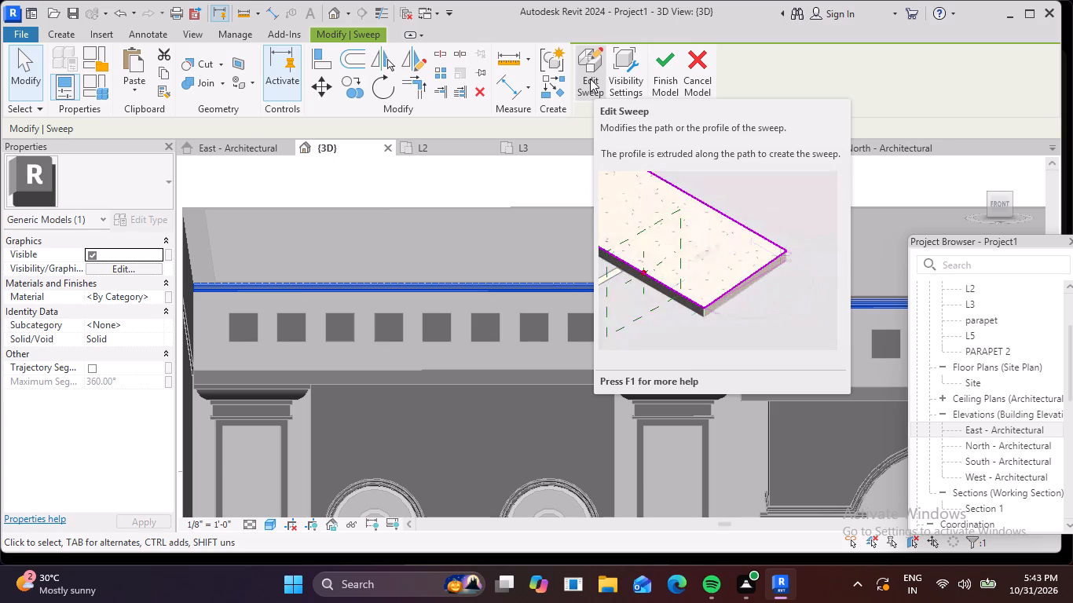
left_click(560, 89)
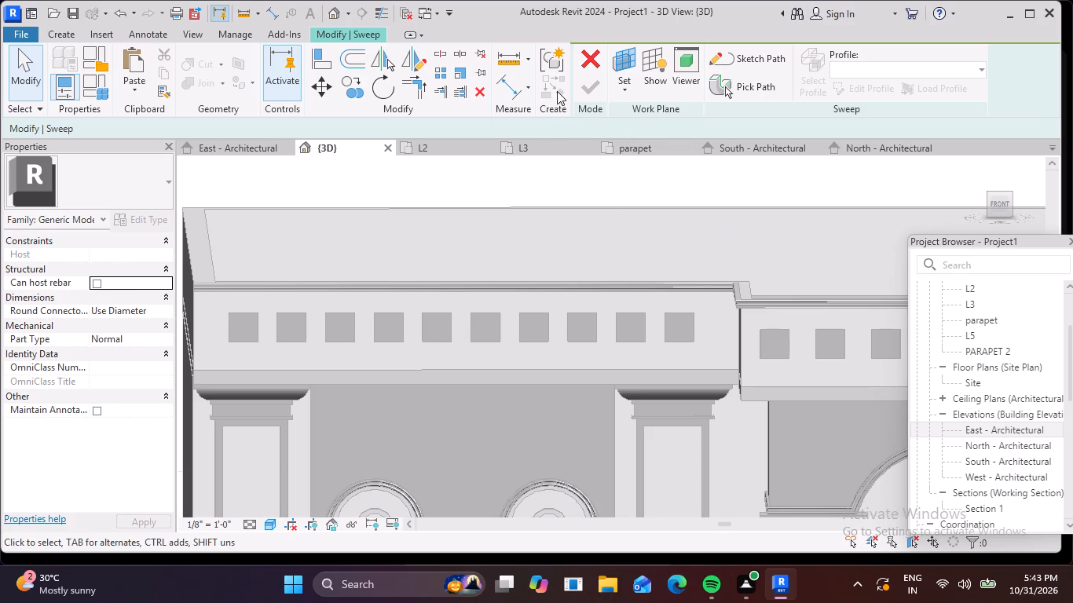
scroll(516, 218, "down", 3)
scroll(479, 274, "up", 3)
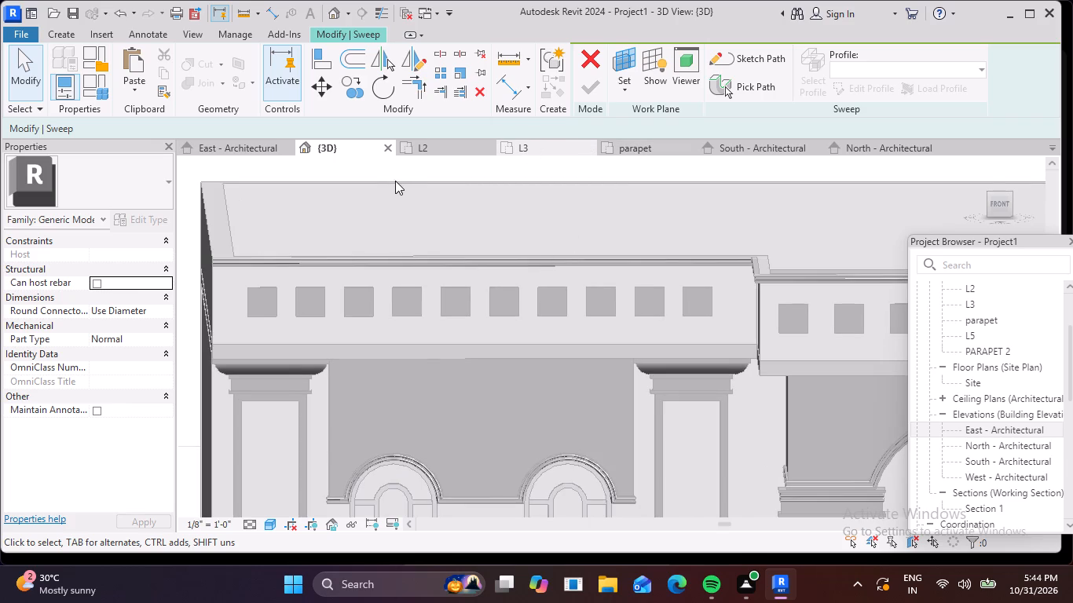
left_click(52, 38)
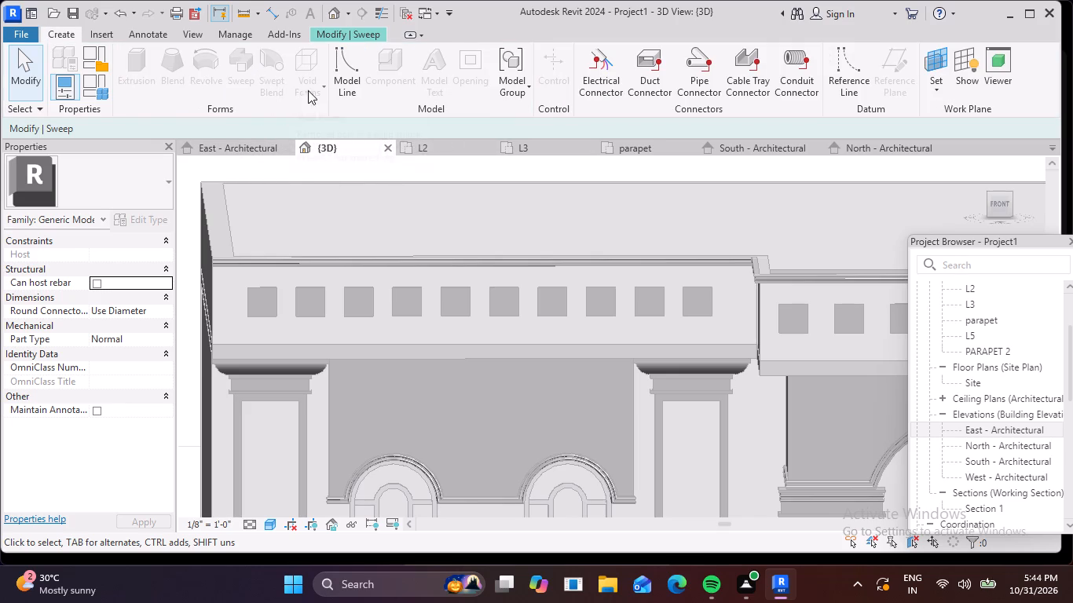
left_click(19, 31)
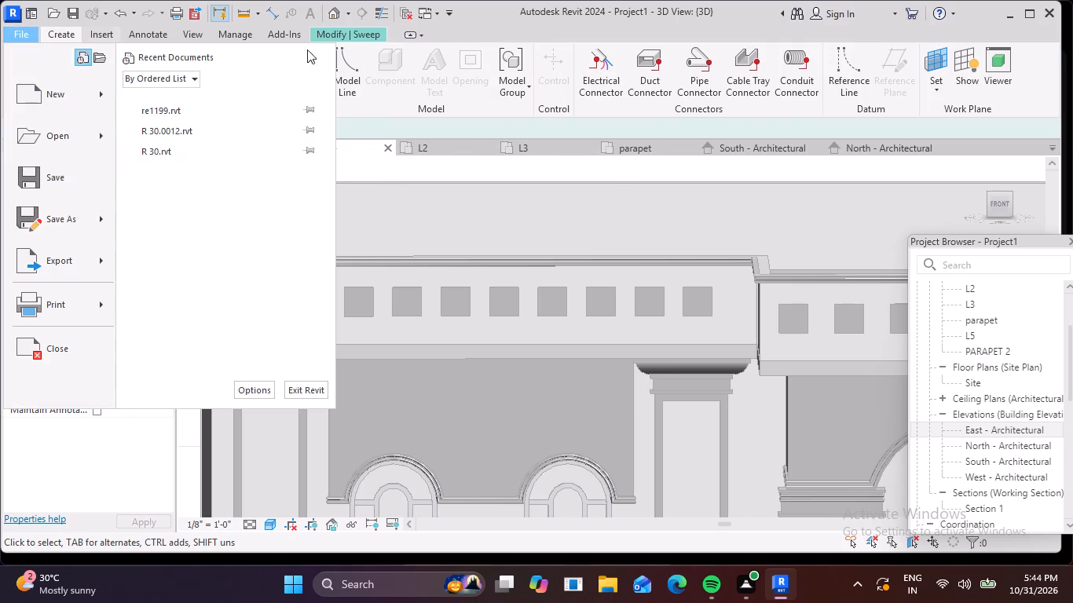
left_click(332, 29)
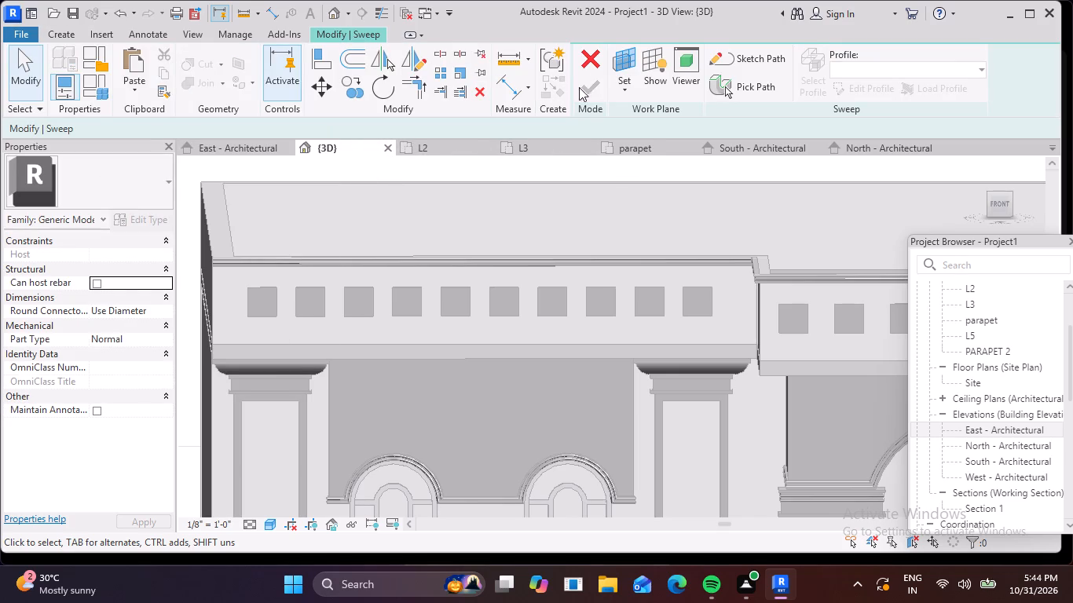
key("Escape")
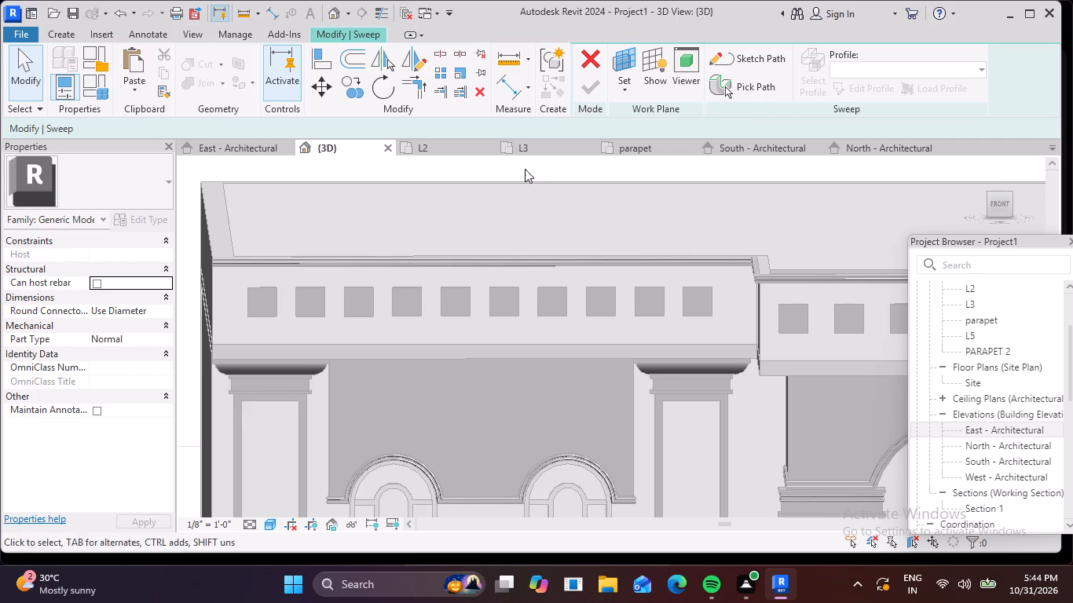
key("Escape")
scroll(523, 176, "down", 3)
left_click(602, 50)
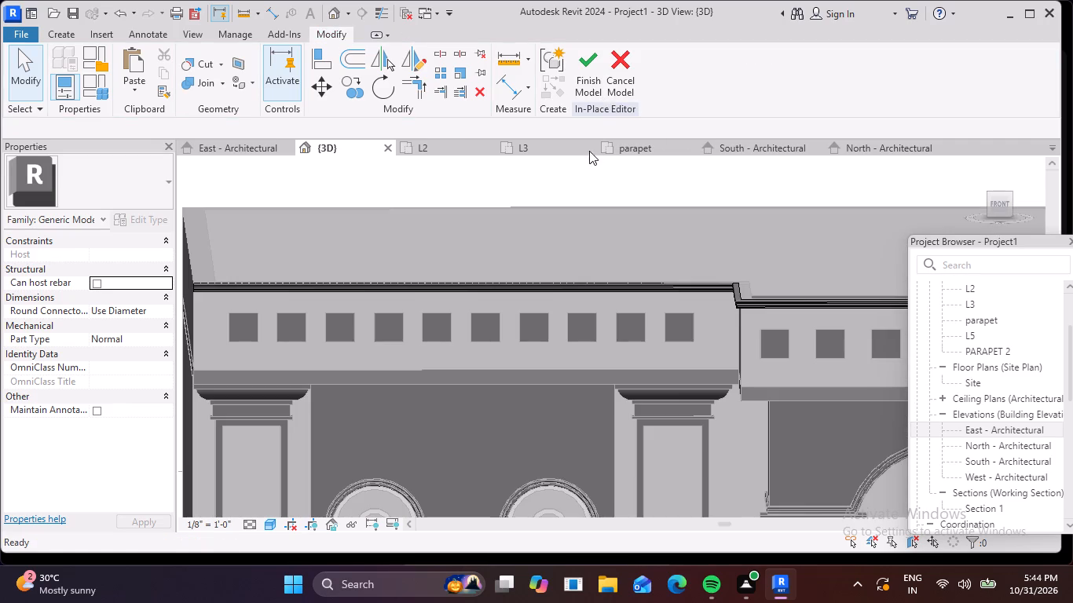
Finish the in-place model containing the front parapet's swept moulding.
left_click(592, 60)
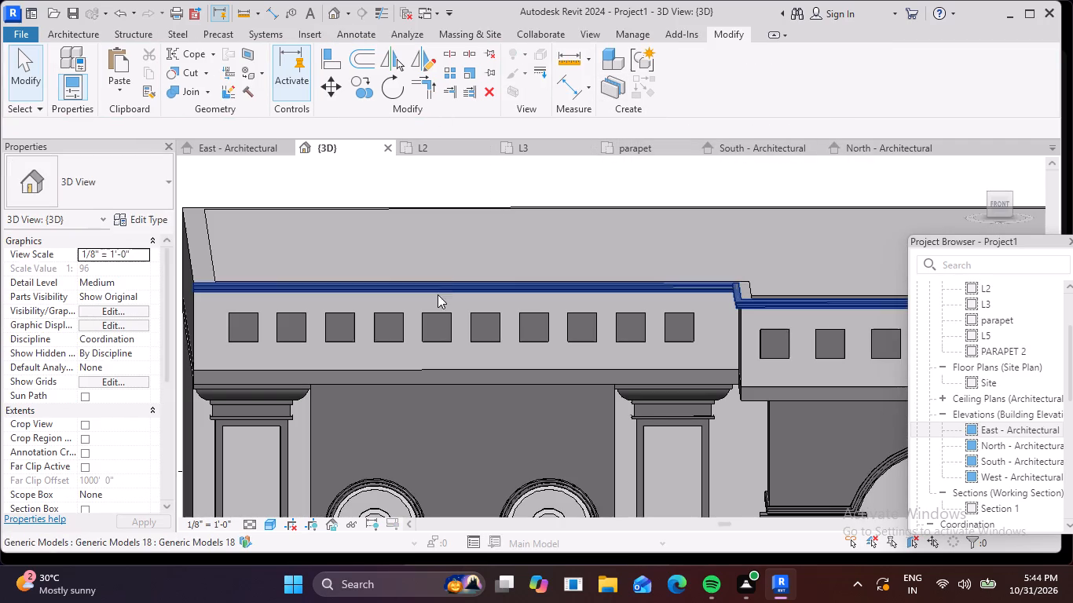
Start a new in-place model in the Generic Models category, keeping the suggested name.
left_click(452, 283)
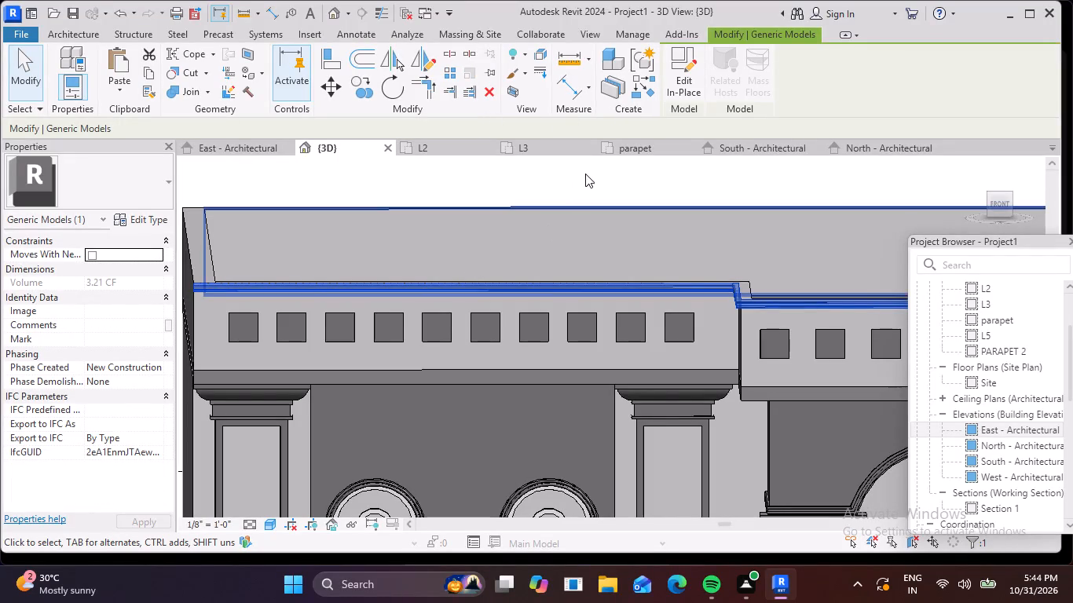
left_click(642, 82)
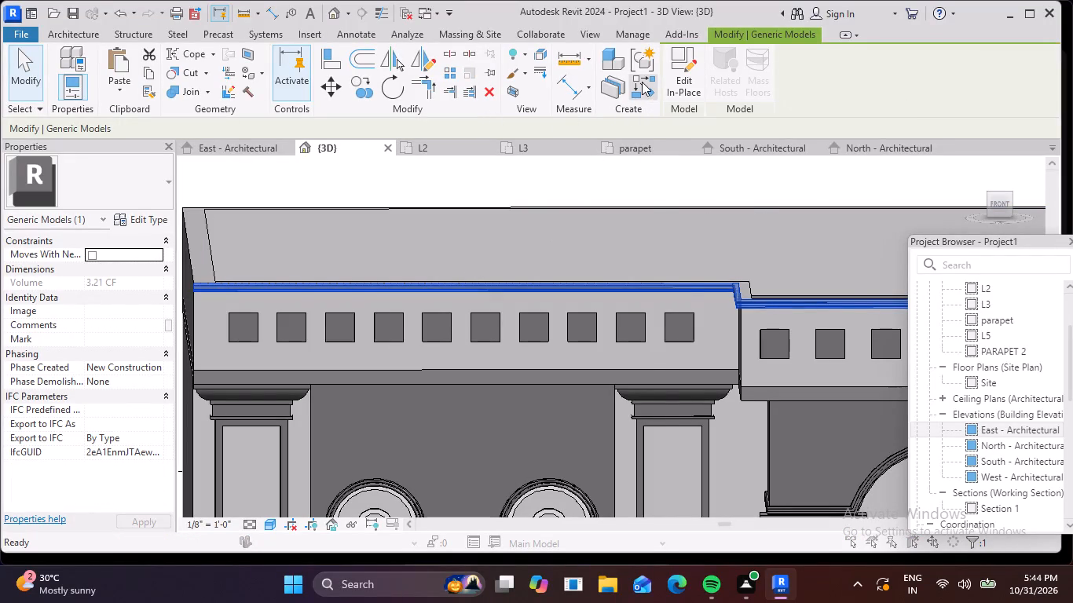
scroll(491, 276, "down", 2)
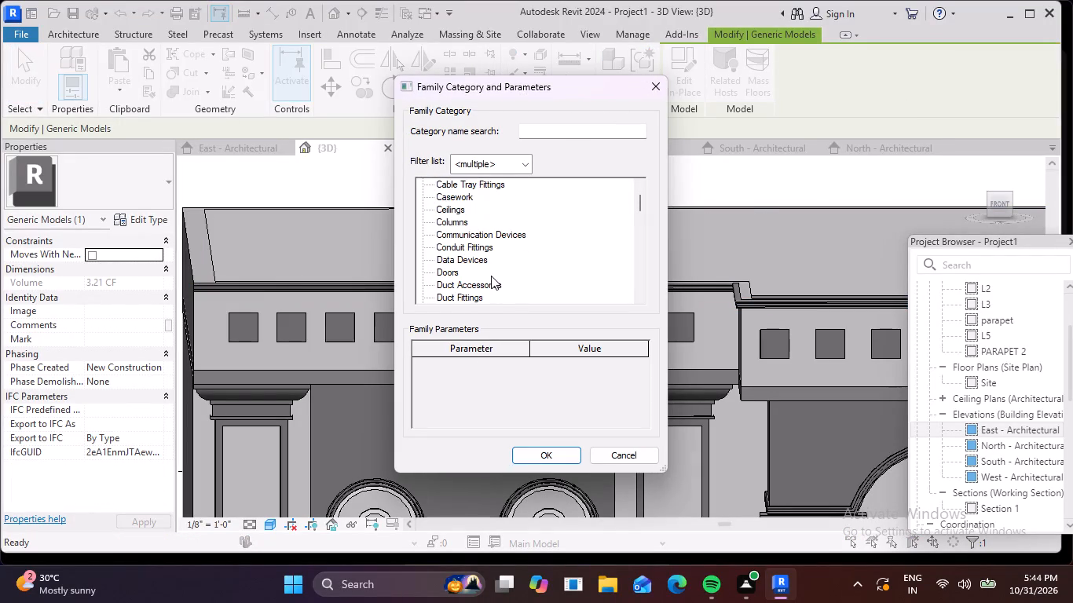
scroll(491, 276, "down", 6)
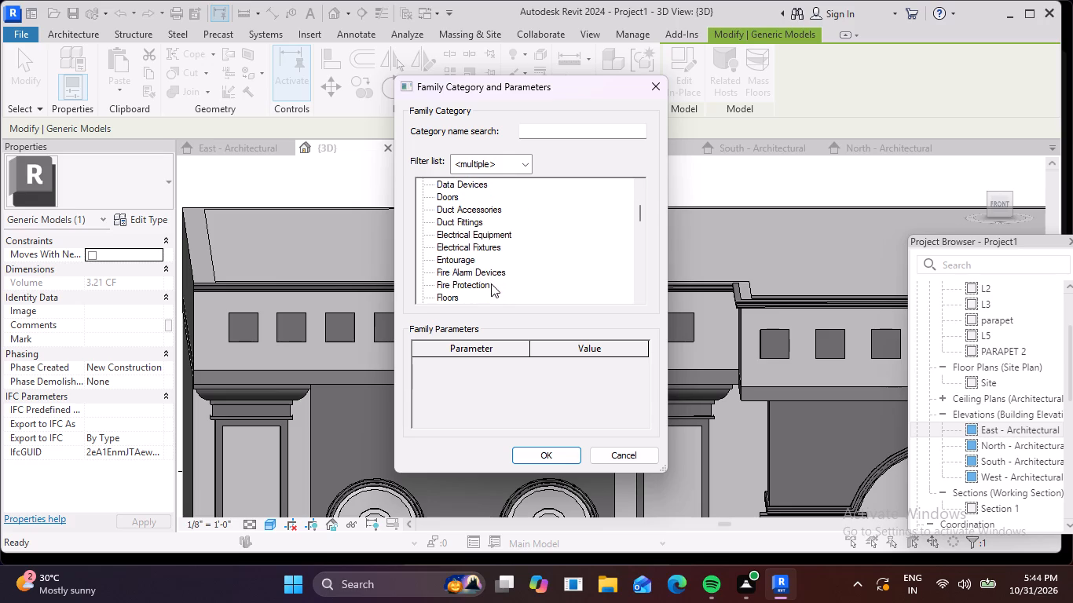
scroll(491, 285, "up", 9)
scroll(486, 269, "down", 2)
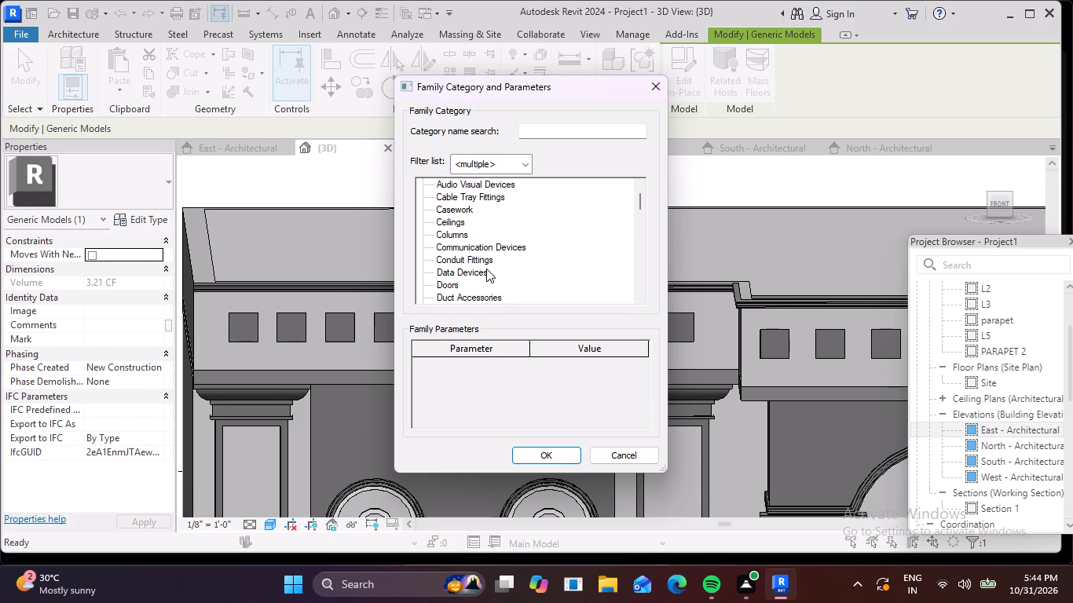
scroll(486, 269, "down", 13)
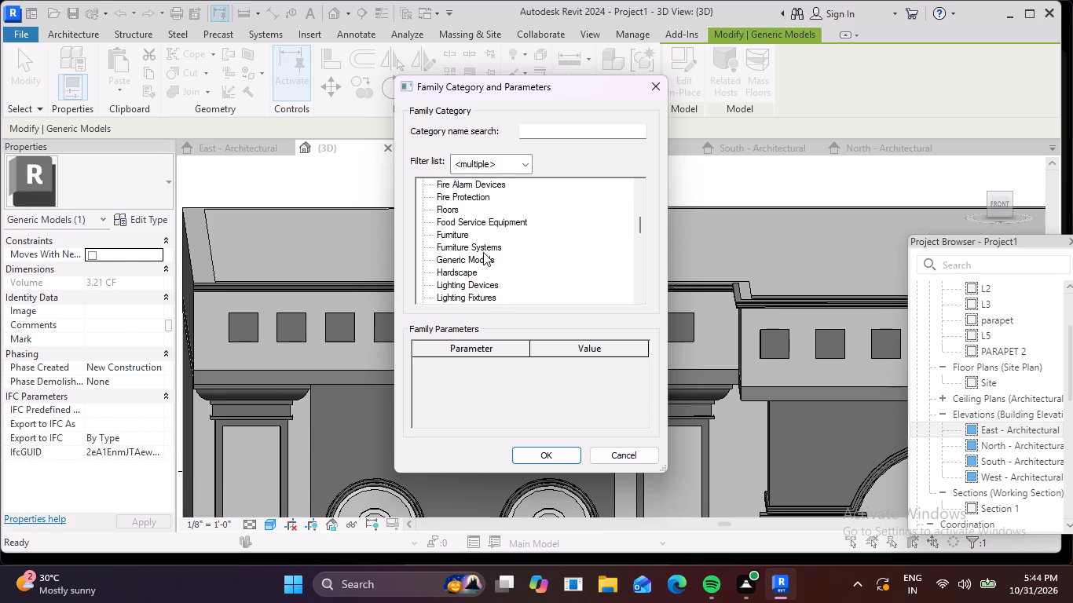
scroll(480, 211, "up", 2)
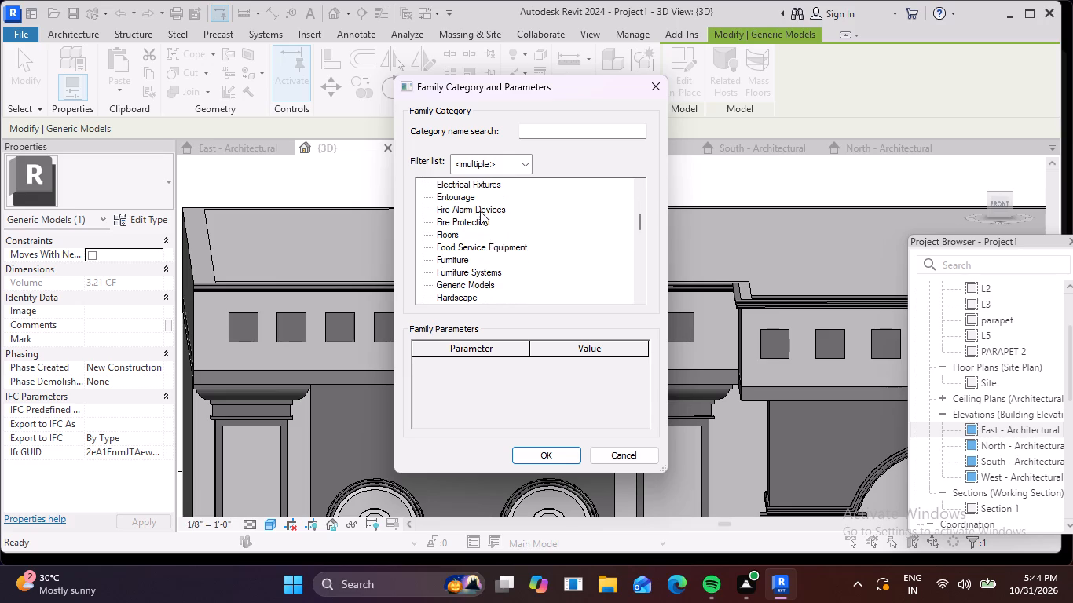
scroll(480, 213, "up", 4)
scroll(480, 213, "down", 3)
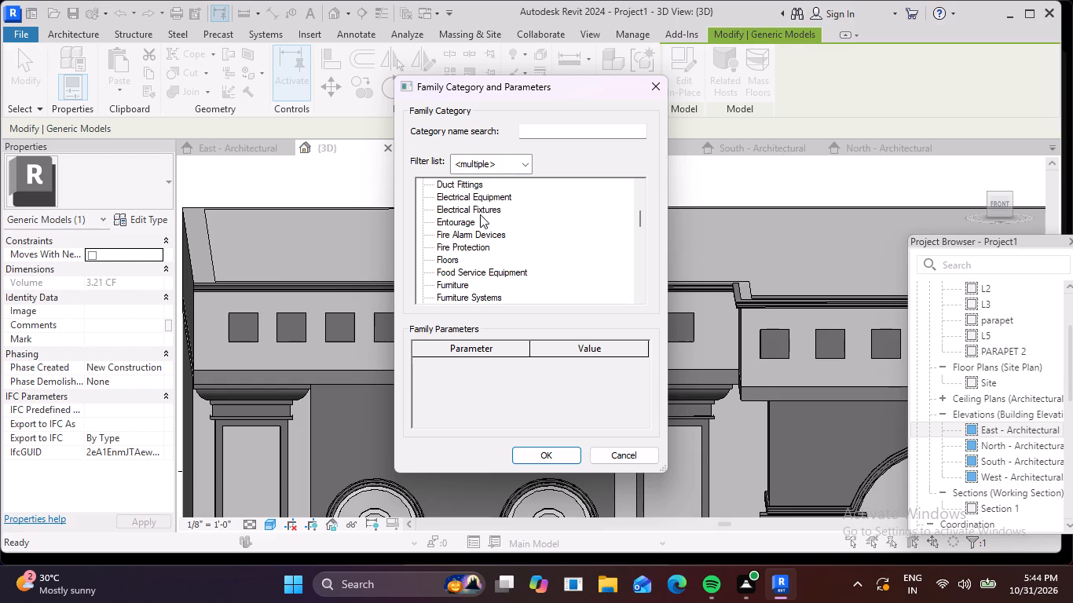
scroll(480, 217, "down", 2)
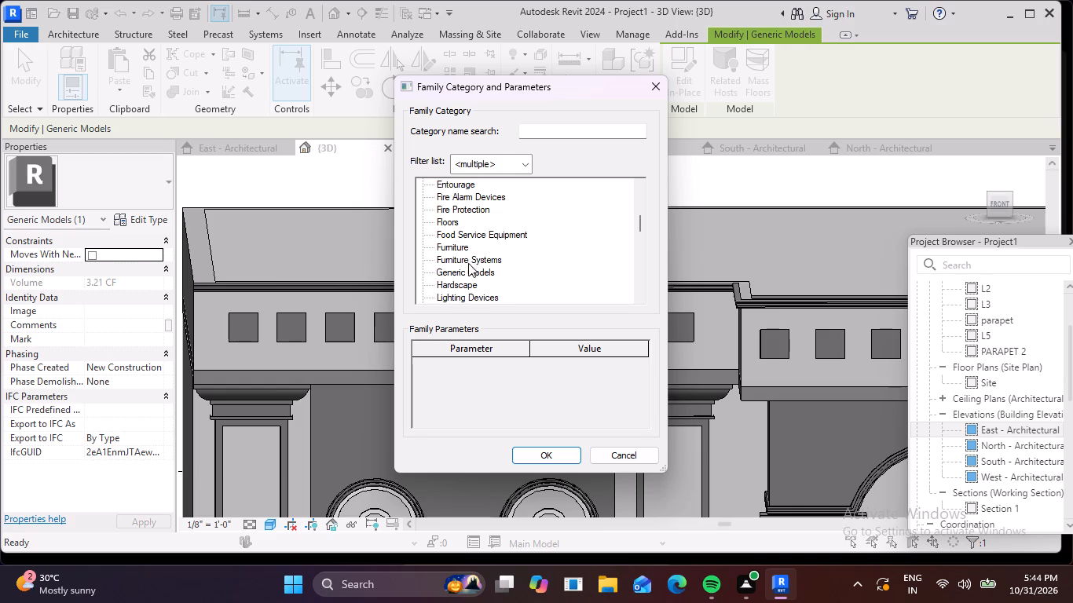
left_click(469, 277)
left_click(540, 457)
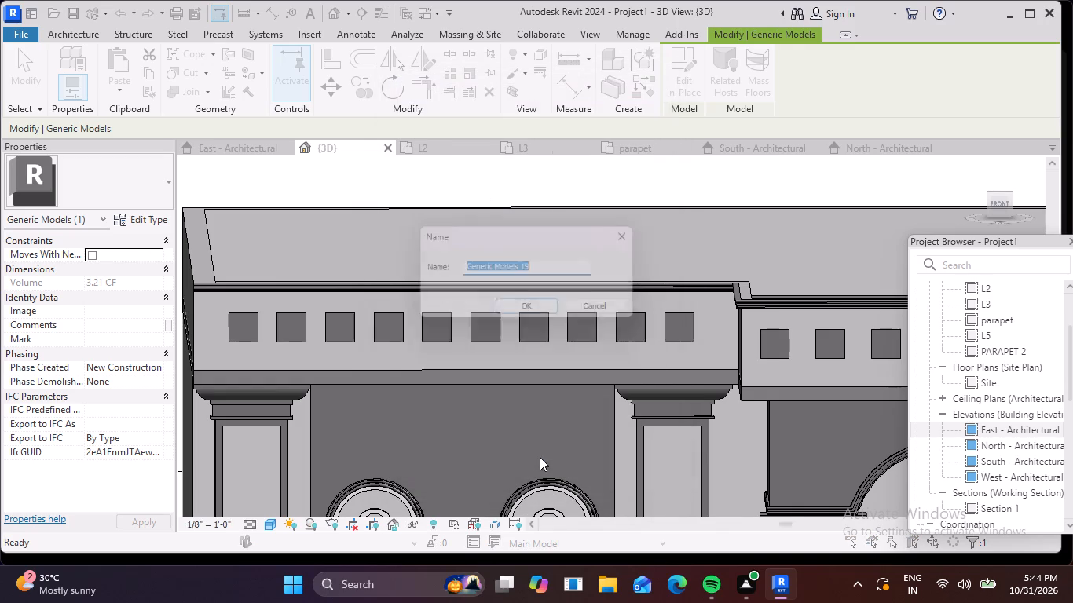
left_click(531, 309)
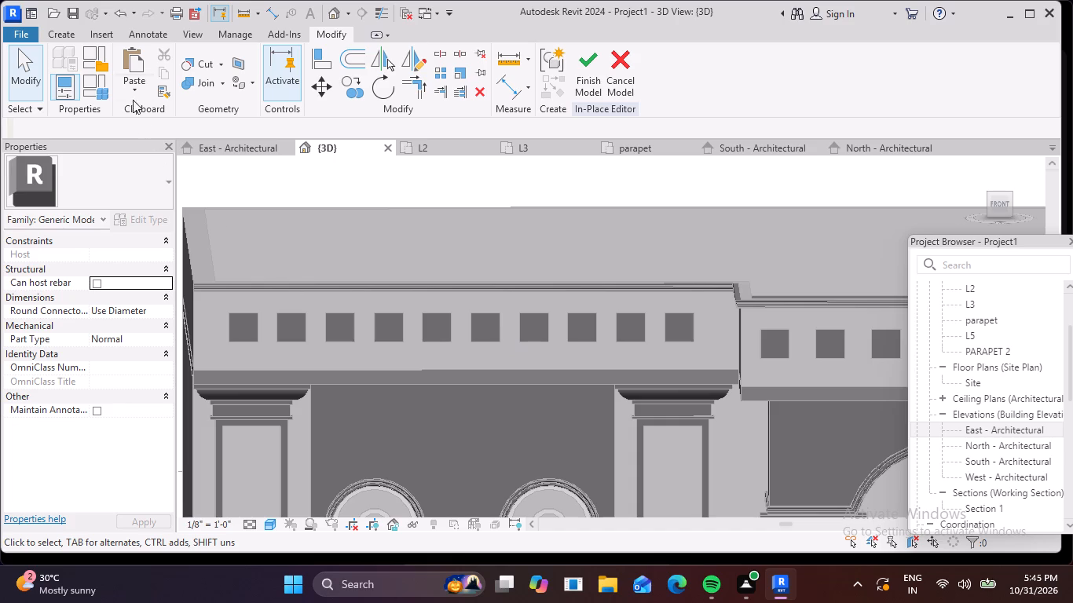
Start a sweep and pick its path along the front parapet's lower edge line on the left wing, below the square openings.
left_click(63, 34)
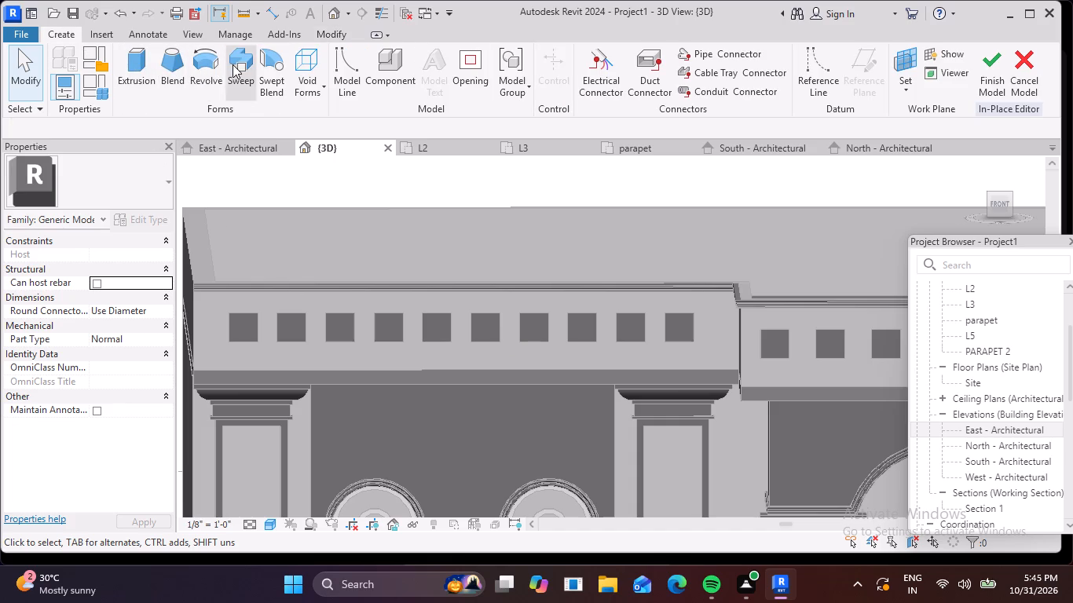
left_click(233, 64)
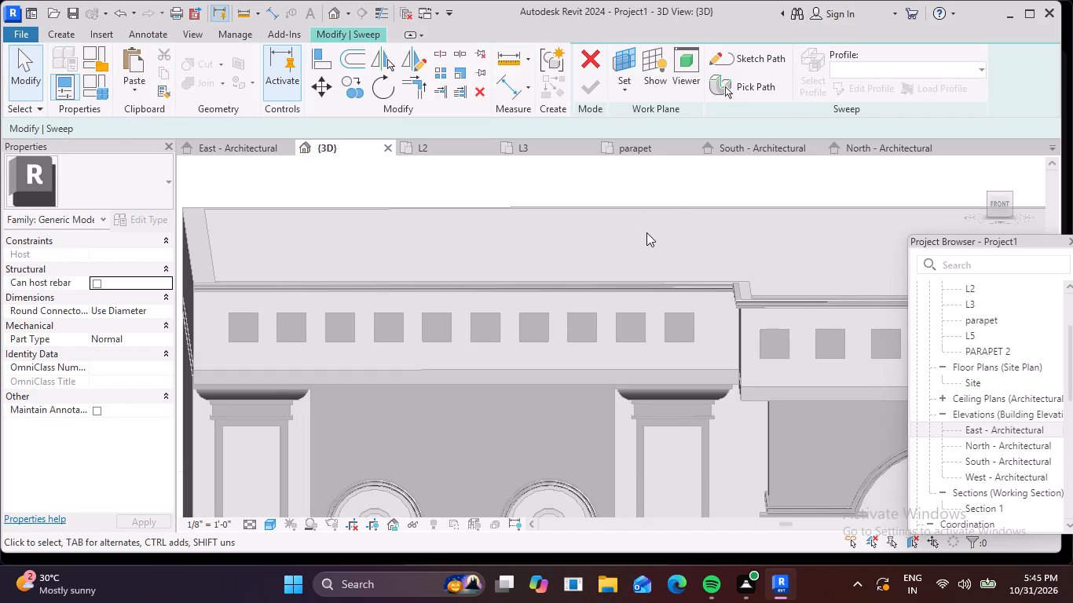
left_click(741, 85)
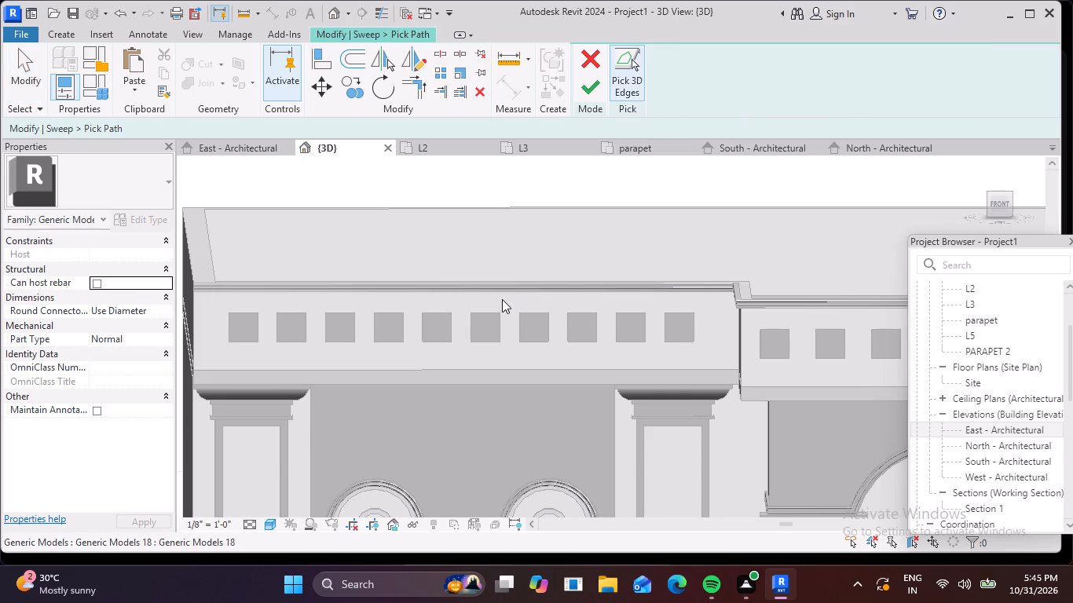
scroll(428, 324, "down", 3)
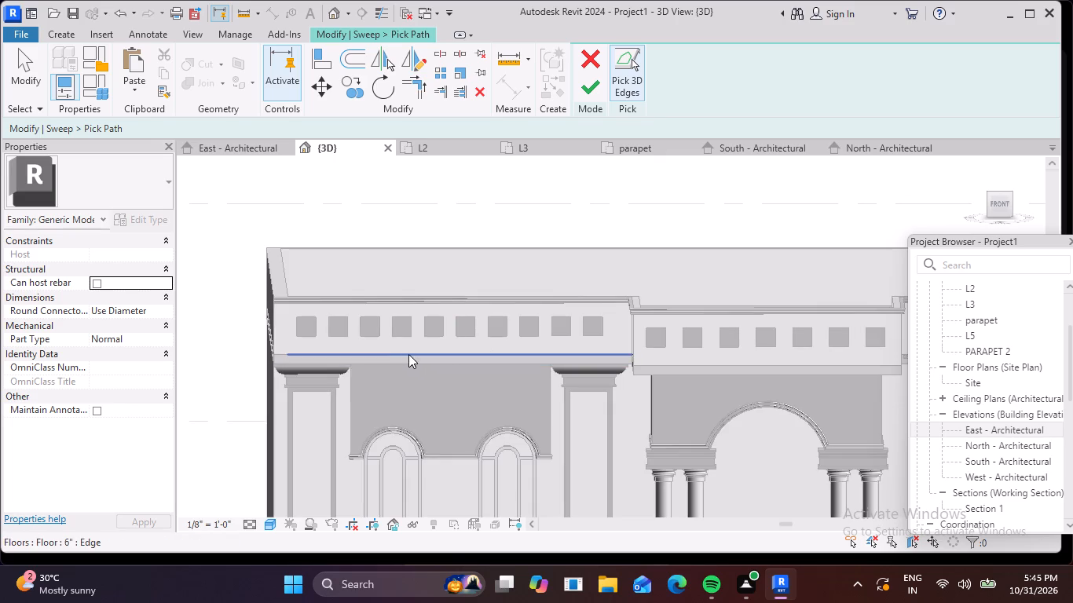
scroll(403, 350, "up", 3)
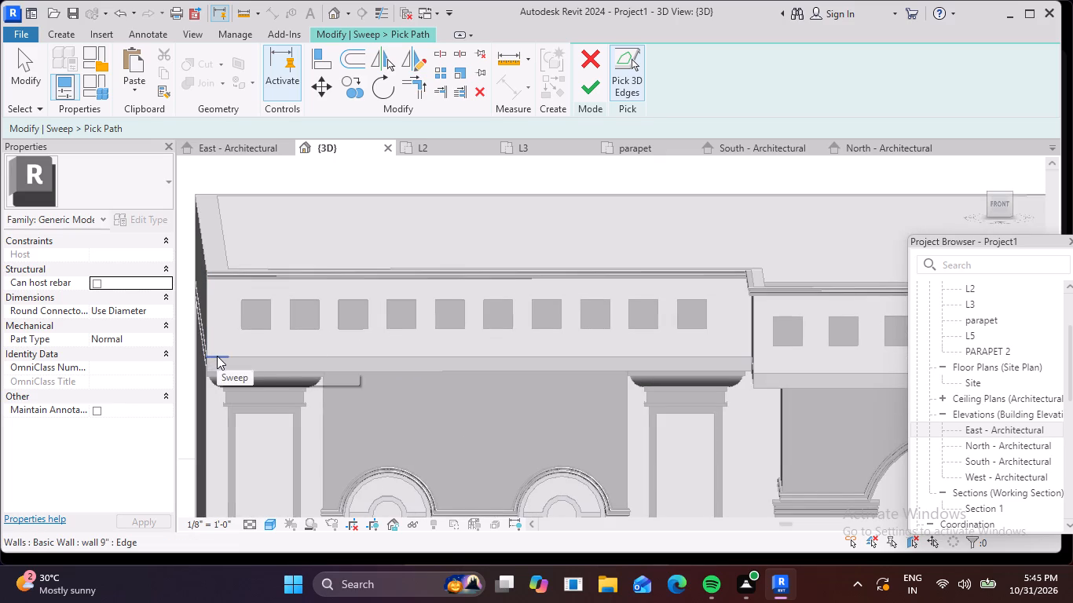
left_click(217, 356)
left_click(264, 354)
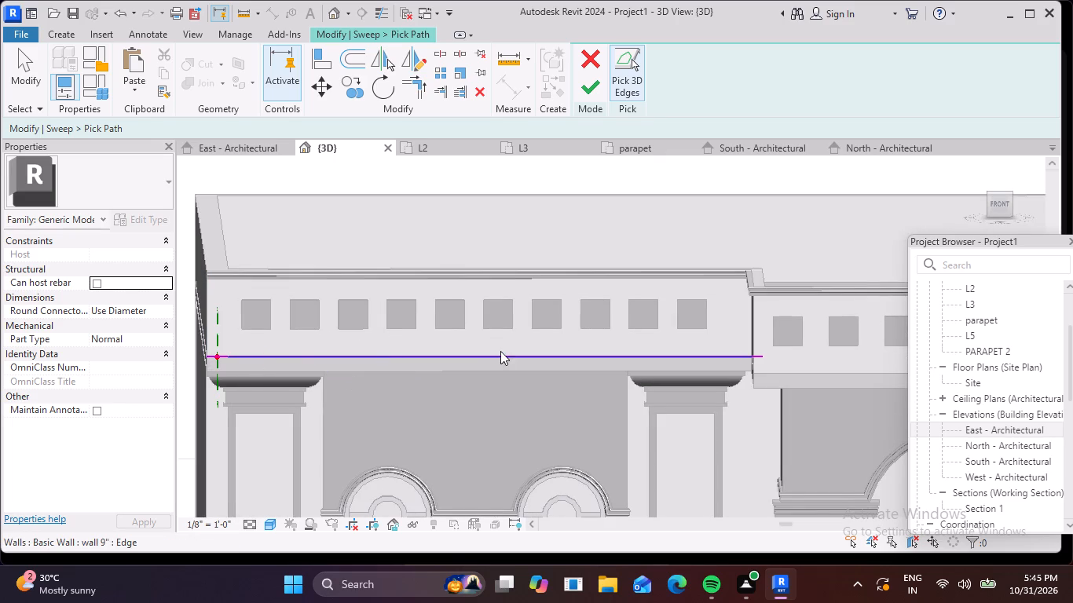
Extend the sweep path along the left return edge and across the projecting central bay's front at the same level.
scroll(543, 380, "up", 1, "shift")
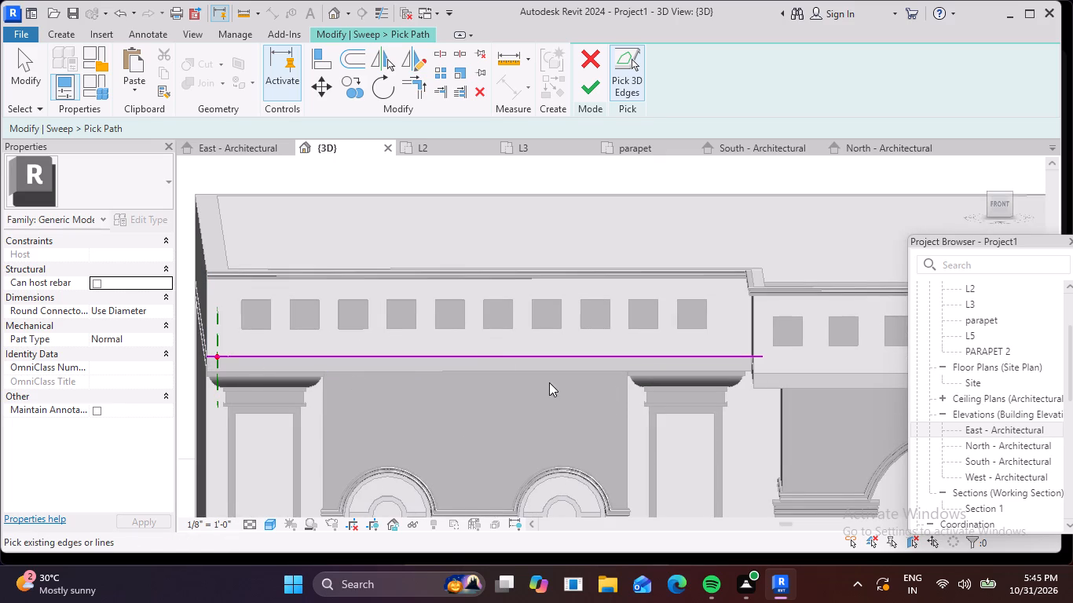
middle_click_drag(569, 396, 634, 411, "shift")
middle_click(643, 408, "shift")
middle_click_drag(633, 400, 461, 298)
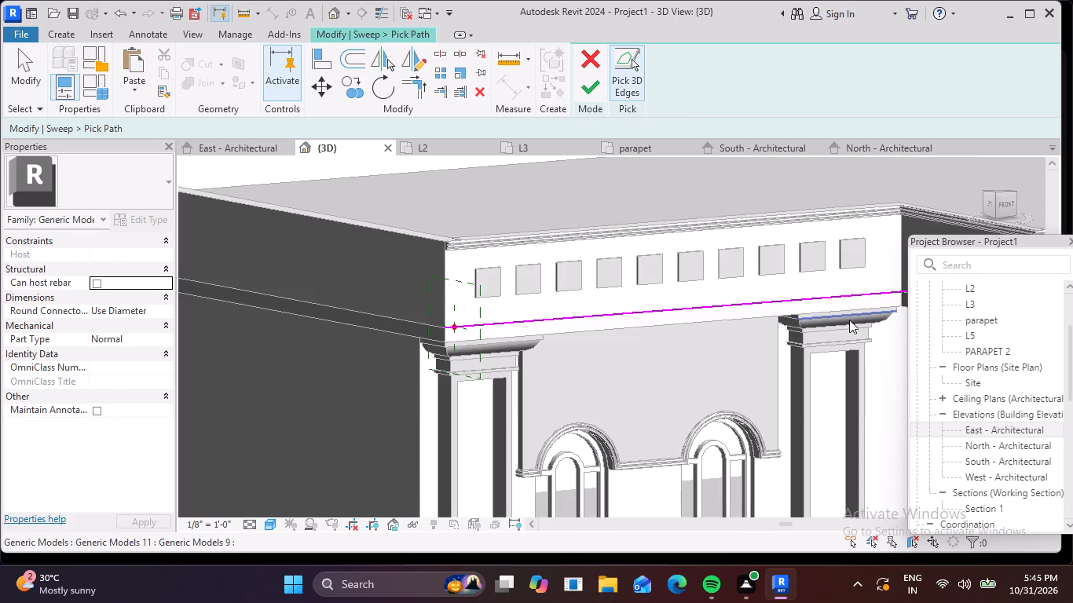
middle_click_drag(840, 299, 547, 276)
scroll(840, 299, "up", 1)
scroll(688, 298, "up", 2)
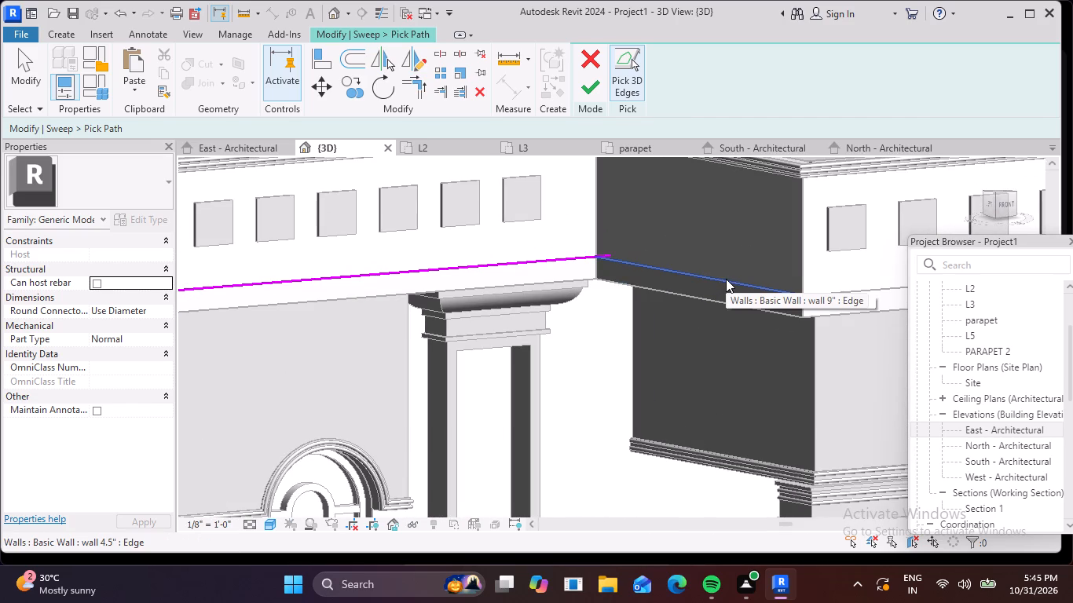
left_click(726, 279)
scroll(705, 314, "down", 2)
middle_click_drag(695, 320, 536, 325)
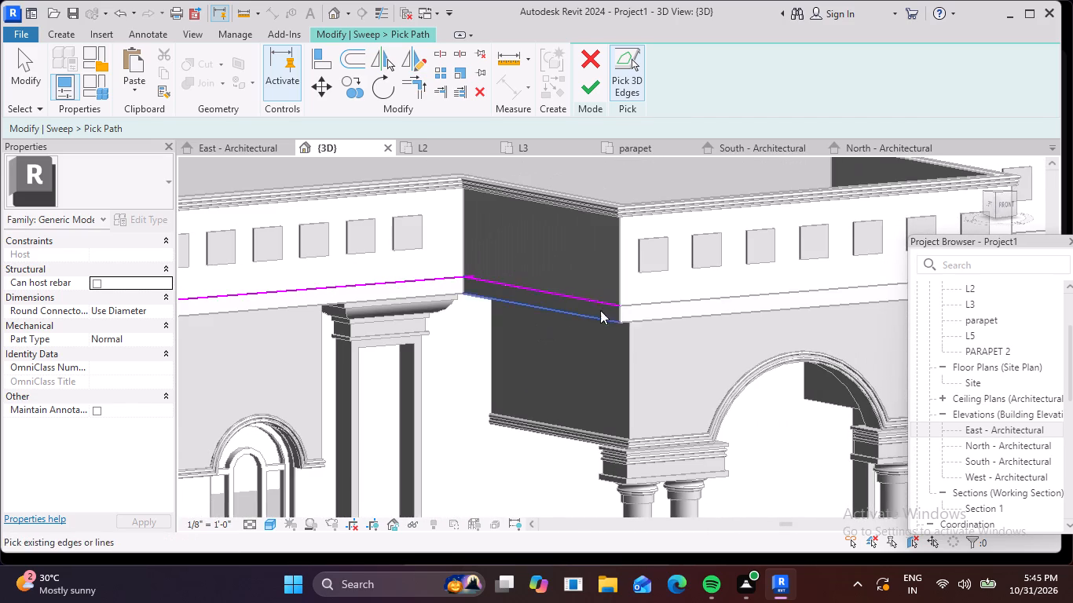
left_click(665, 301)
Add the right wing's lower parapet edge, the return beside the central bay and the short end piece to the path.
middle_click_drag(661, 347, 301, 391)
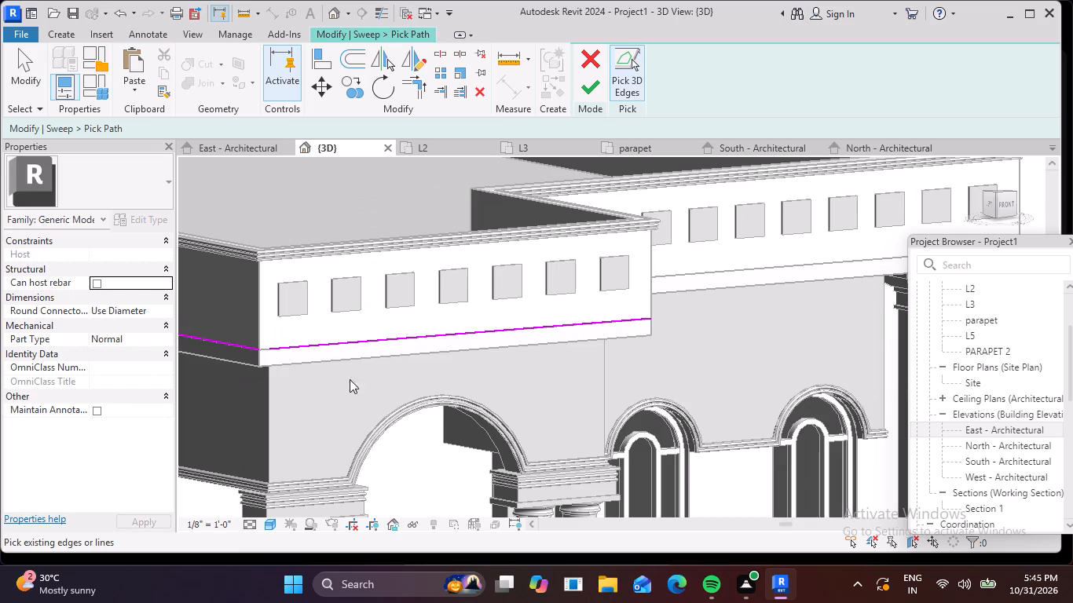
left_click(731, 271)
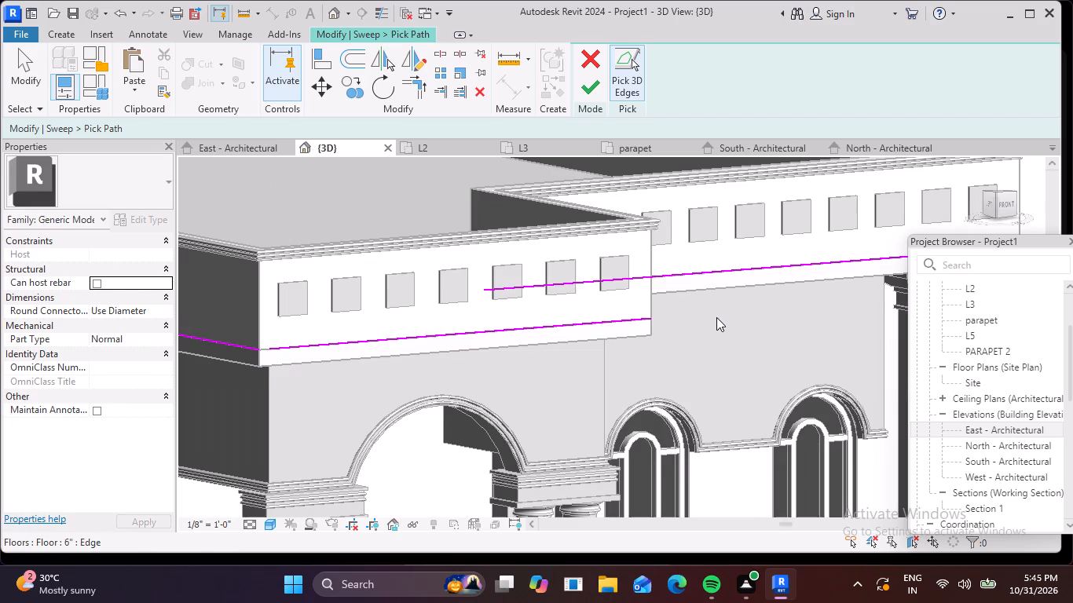
middle_click_drag(716, 317, 627, 363, "shift")
middle_click_drag(547, 346, 613, 302)
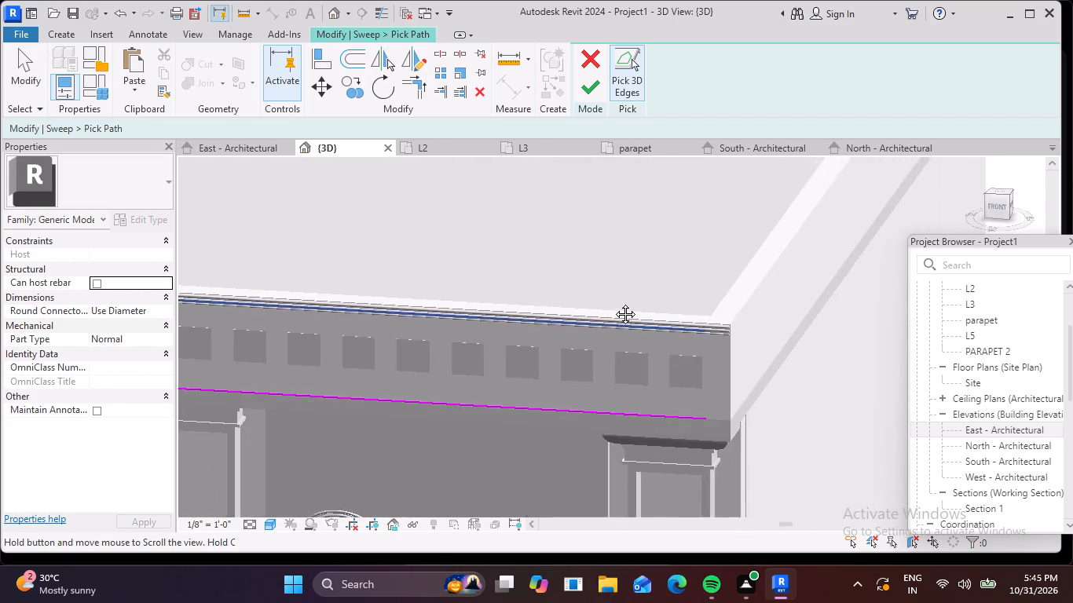
middle_click_drag(613, 302, 717, 246)
left_click(221, 342)
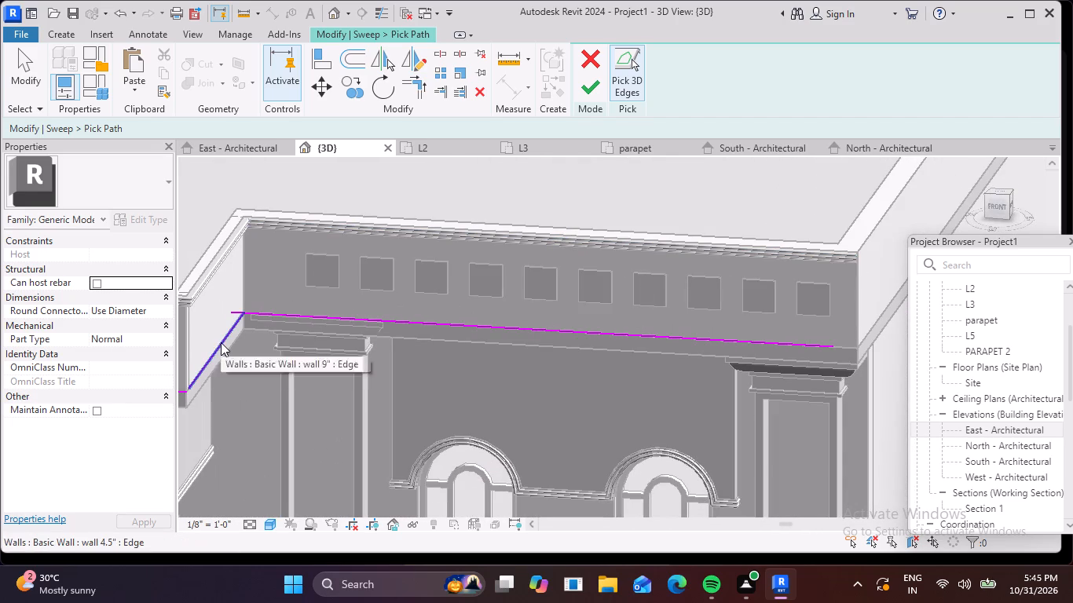
left_click(844, 345)
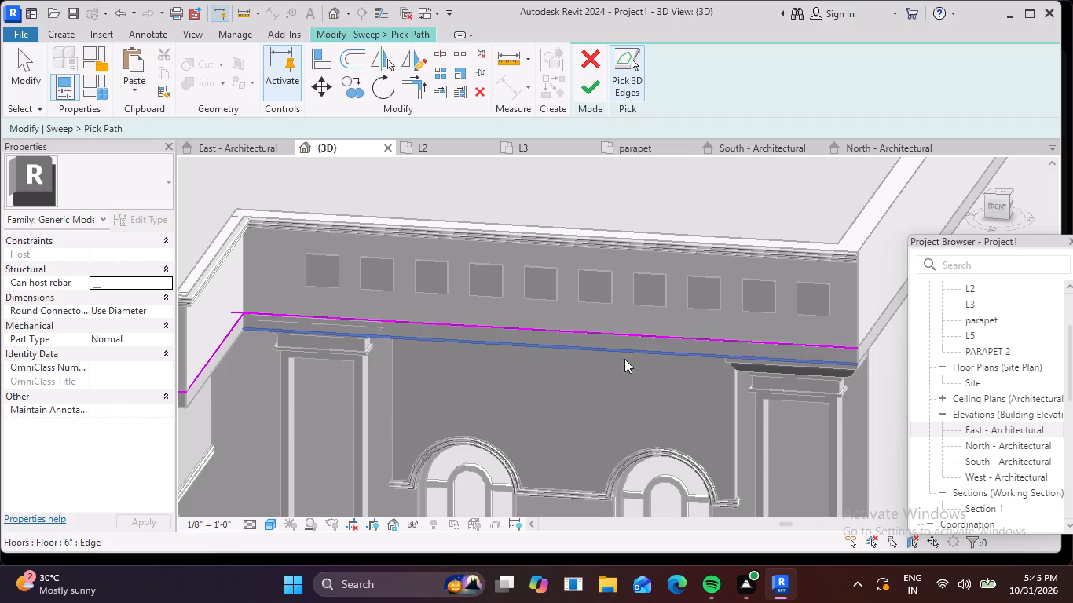
Pick the short corner edges and re-pick the front edge so the path joins at both corners of the central bay.
scroll(477, 361, "down", 4)
scroll(379, 370, "down", 2)
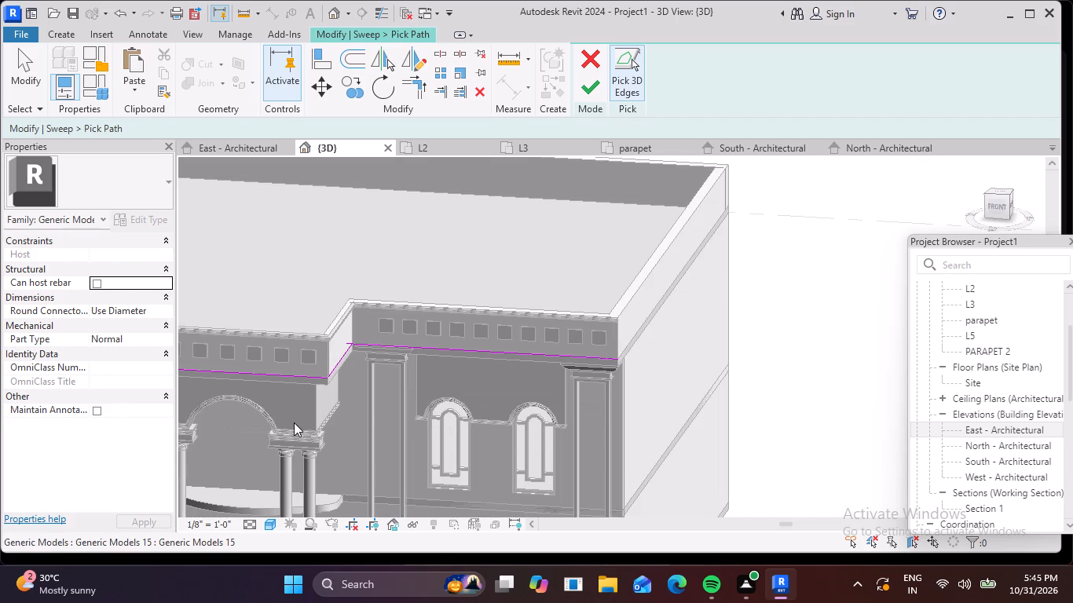
middle_click_drag(309, 427, 465, 414)
scroll(289, 355, "up", 10)
left_click(284, 357)
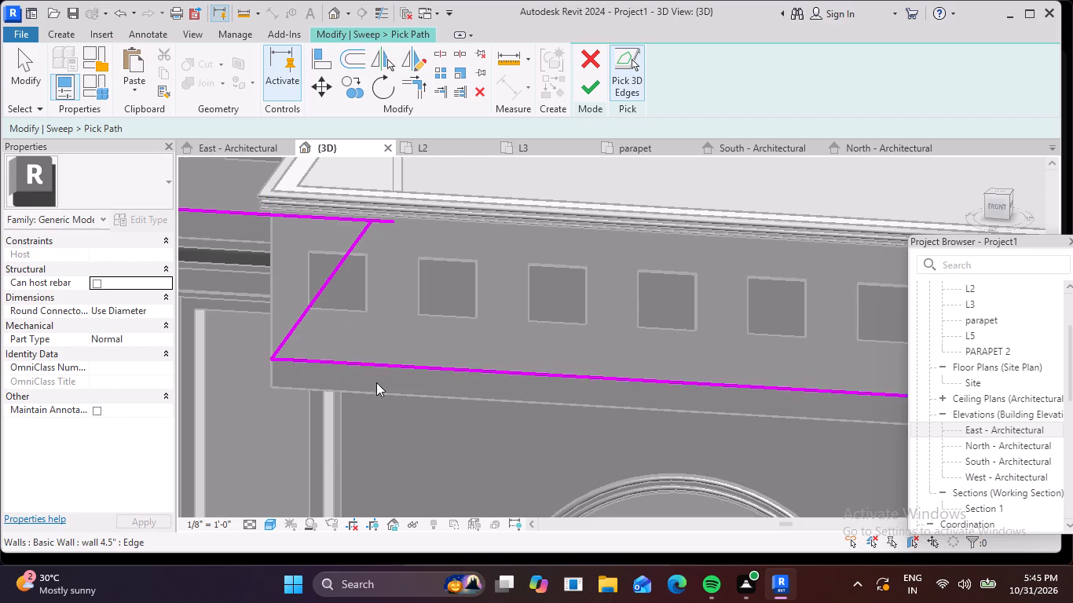
scroll(375, 382, "down", 4)
scroll(749, 381, "up", 5)
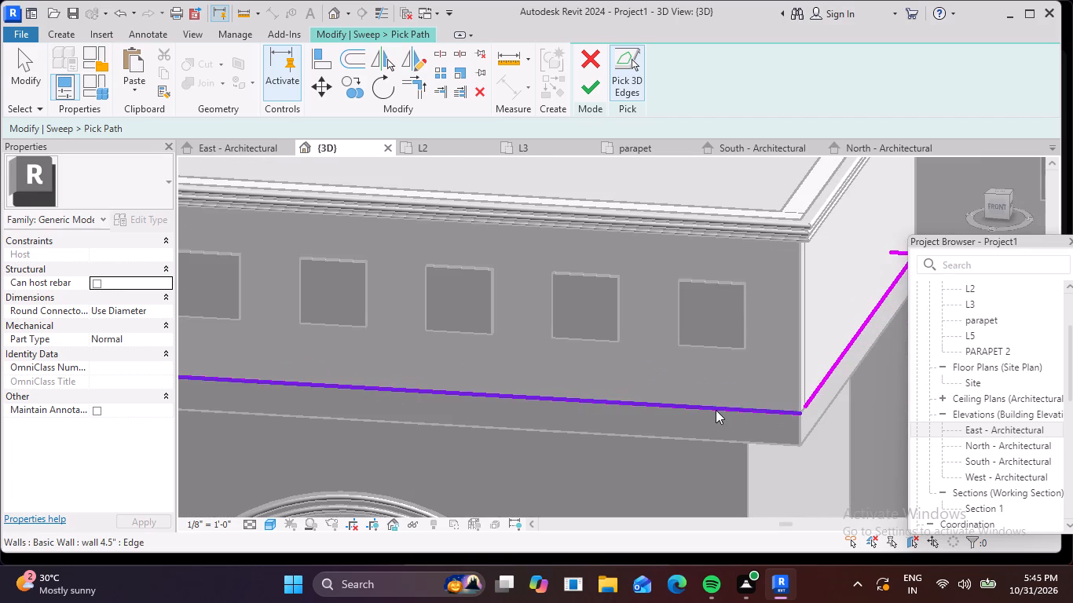
middle_click_drag(712, 405, 679, 412, "shift")
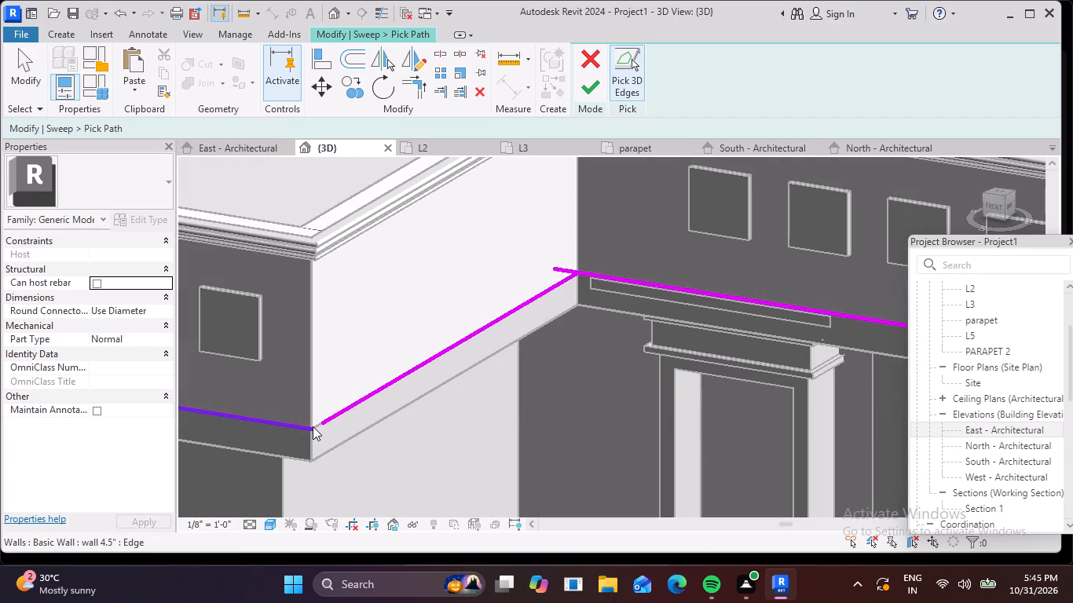
left_click(314, 426)
scroll(319, 424, "up", 6)
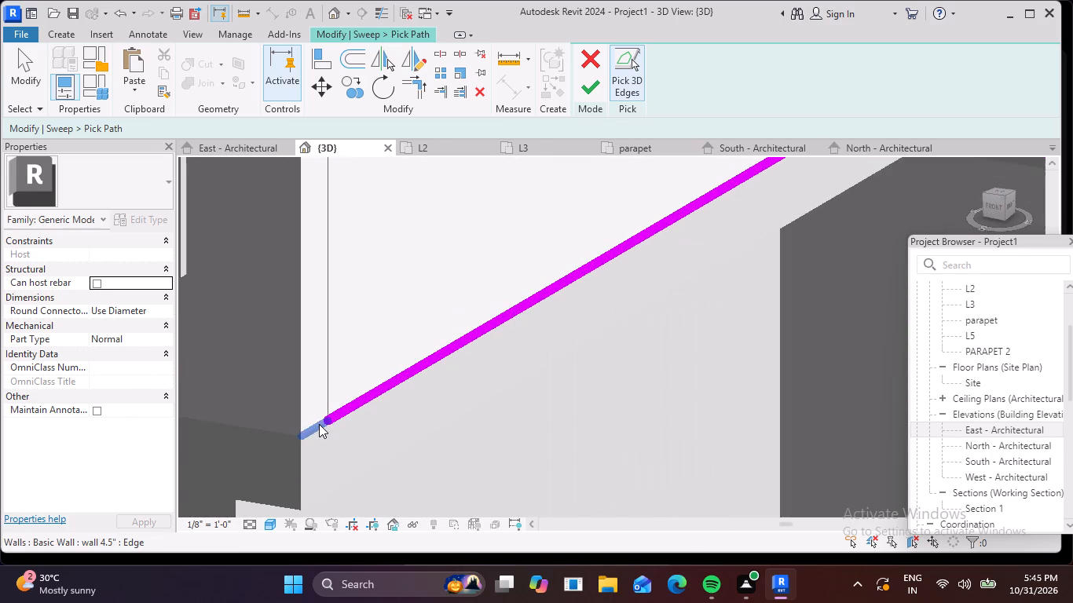
left_click(319, 424)
scroll(317, 425, "down", 5)
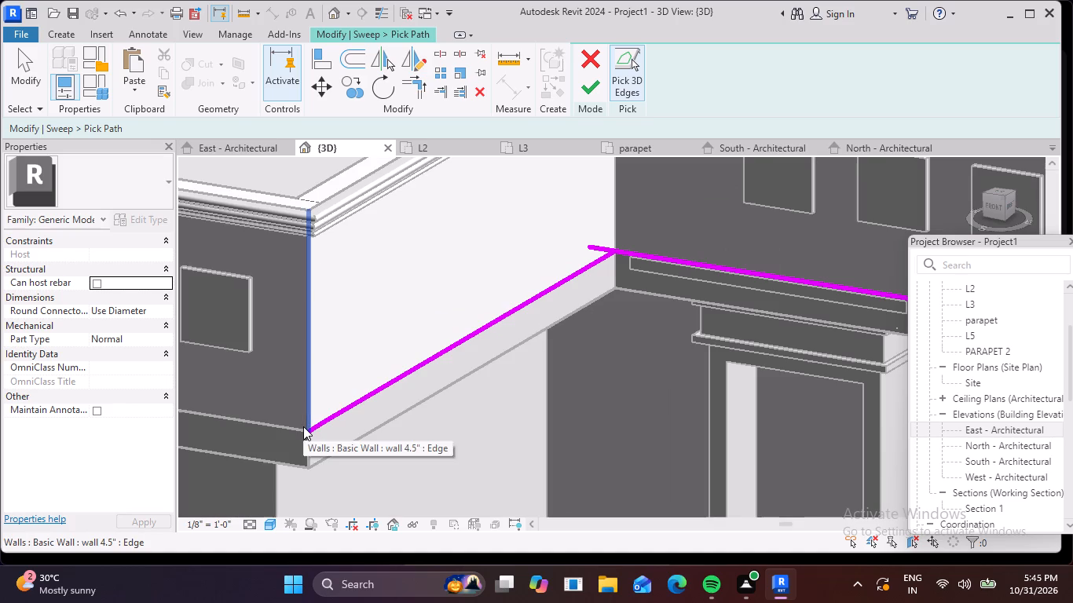
left_click(287, 430)
scroll(260, 447, "down", 3)
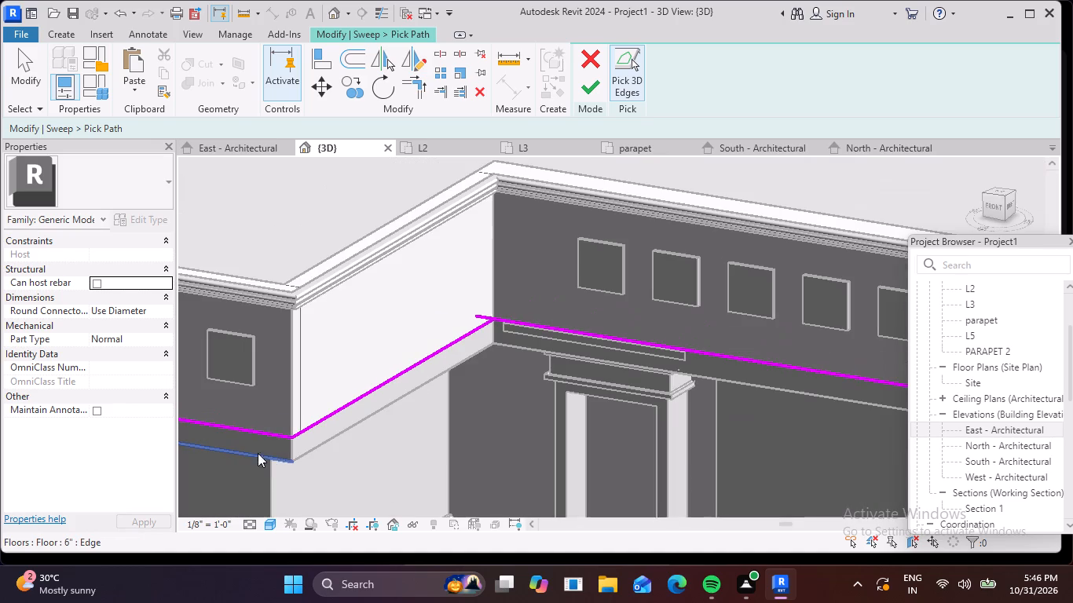
Trim the path lines to a clean corner where the left wing's lower parapet edge meets the central bay's return.
middle_click_drag(247, 447, 424, 448, "shift")
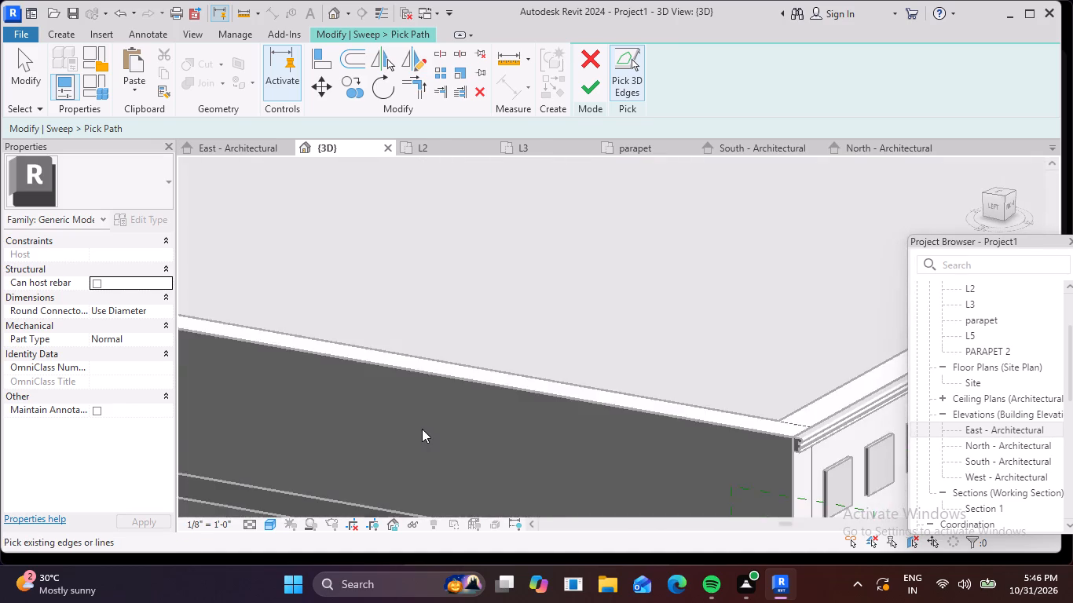
scroll(412, 415, "down", 3)
middle_click_drag(414, 420, 395, 328)
scroll(419, 374, "down", 3)
middle_click_drag(398, 374, 661, 295)
scroll(582, 320, "down", 3)
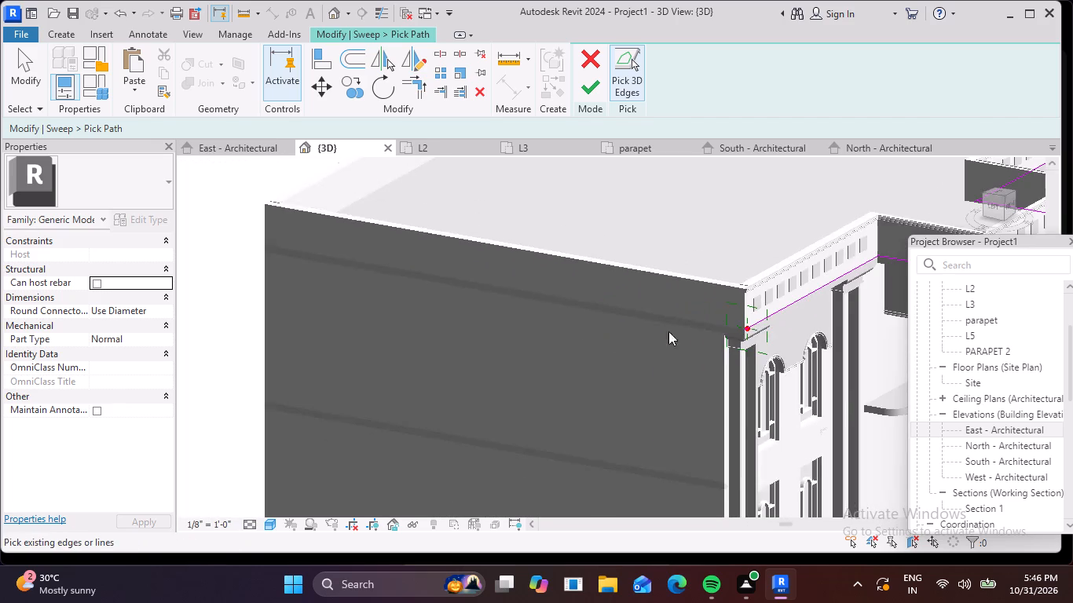
middle_click_drag(800, 318, 461, 349)
scroll(563, 291, "up", 6)
scroll(486, 292, "up", 3)
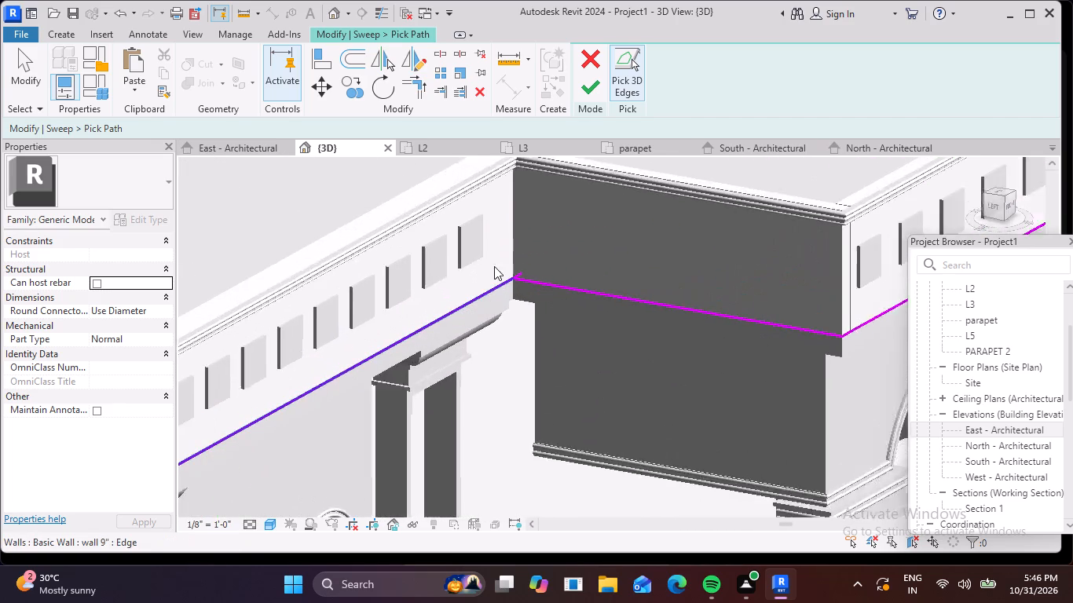
left_click(416, 89)
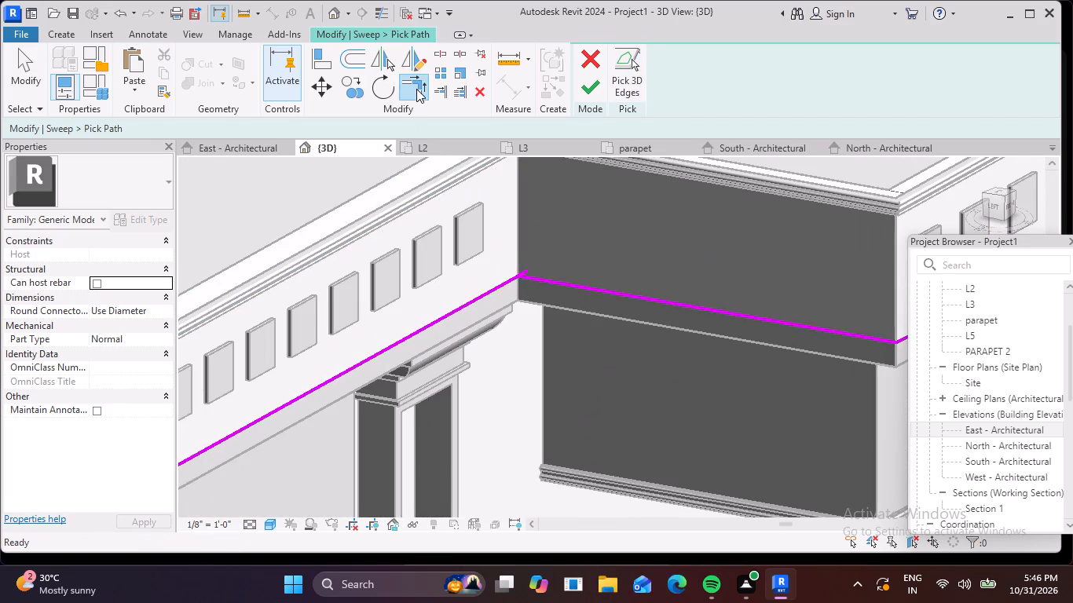
scroll(546, 296, "up", 5)
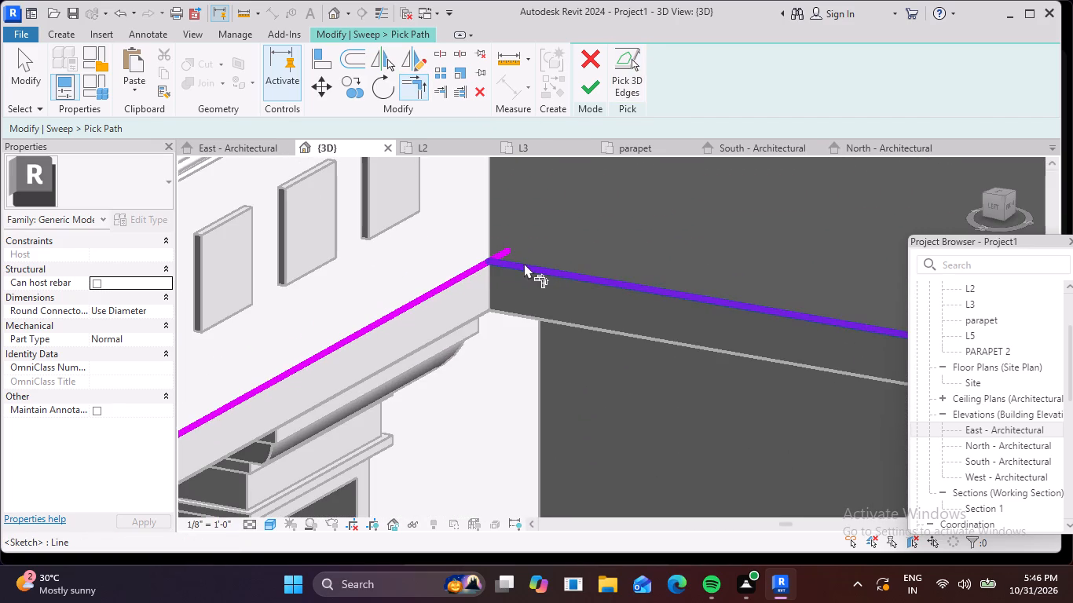
left_click(524, 263)
left_click(474, 270)
Trim the path lines to a clean corner where the right wing's lower parapet edge meets the central bay's return.
scroll(487, 282, "down", 11)
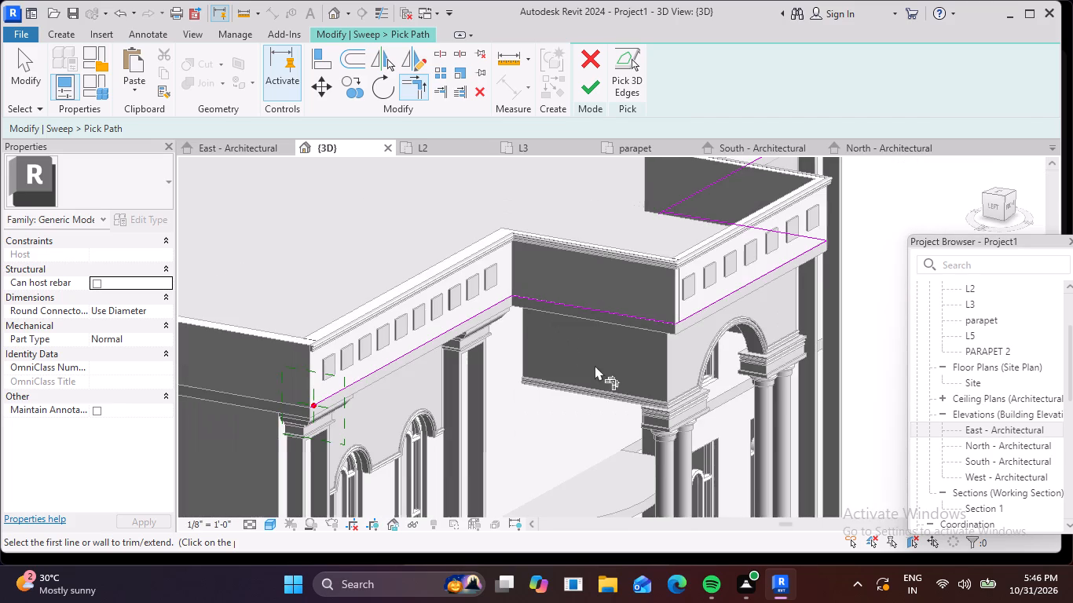
middle_click_drag(639, 369, 464, 383, "shift")
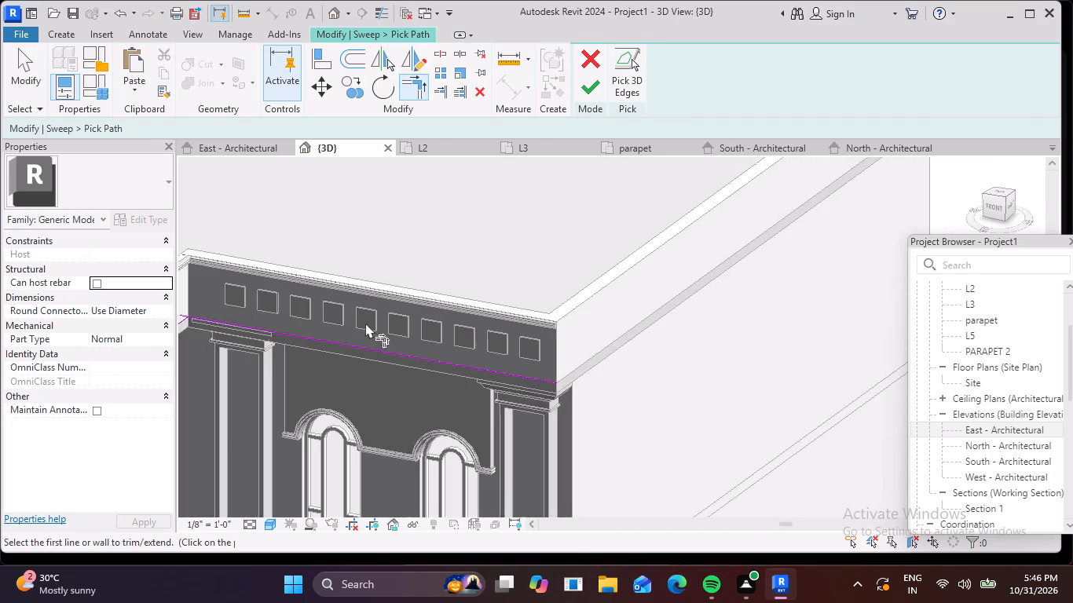
scroll(220, 305, "up", 1)
middle_click_drag(220, 305, 389, 356)
scroll(324, 368, "up", 9)
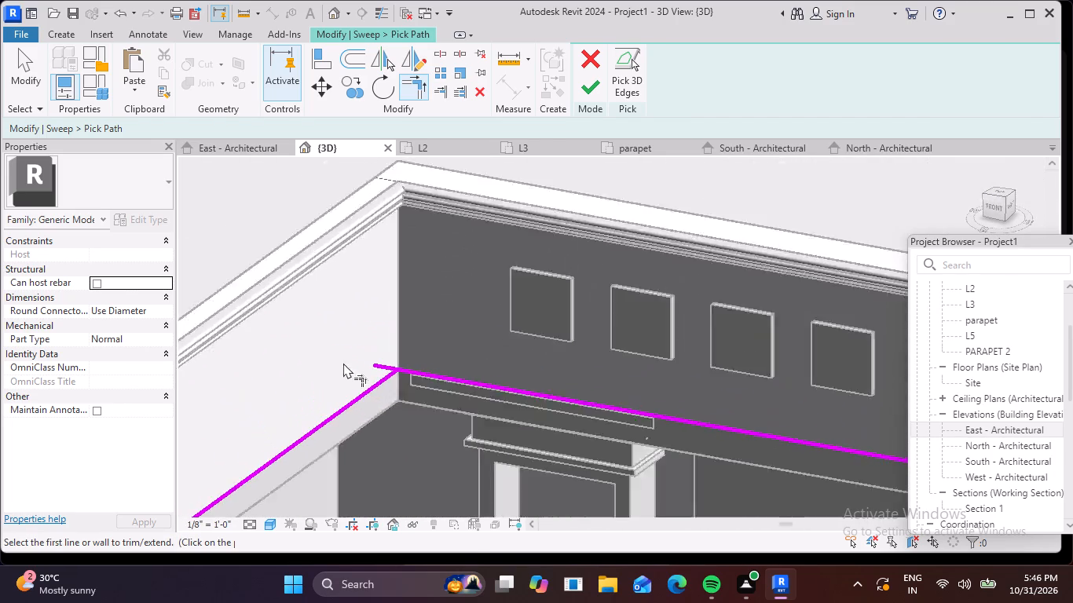
scroll(343, 363, "up", 3)
left_click(411, 399)
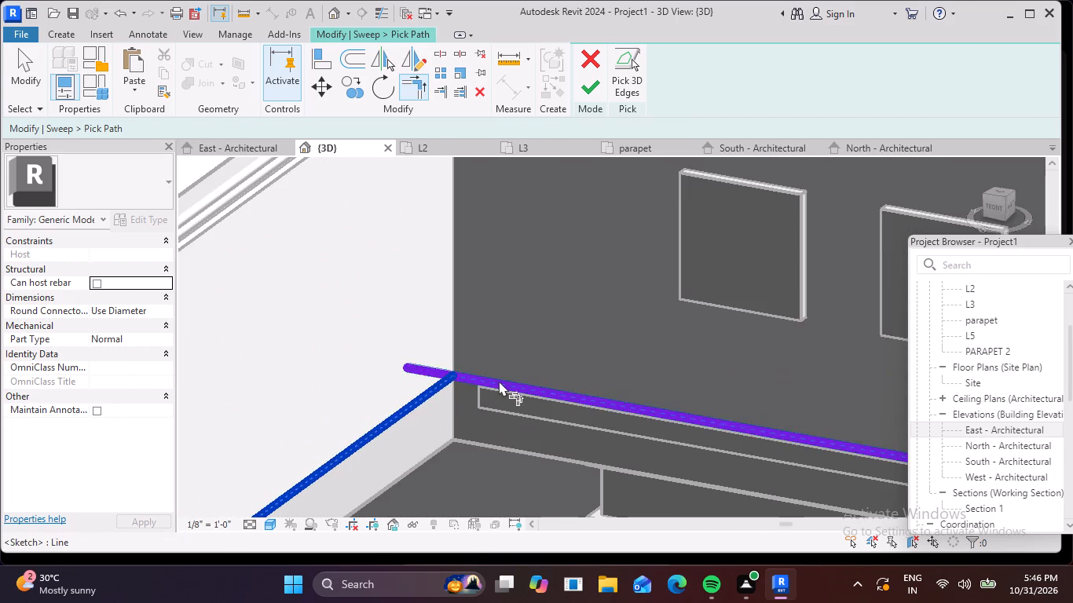
left_click(499, 380)
End trimming and finish the sweep path along the lower parapet edge.
scroll(469, 397, "down", 13)
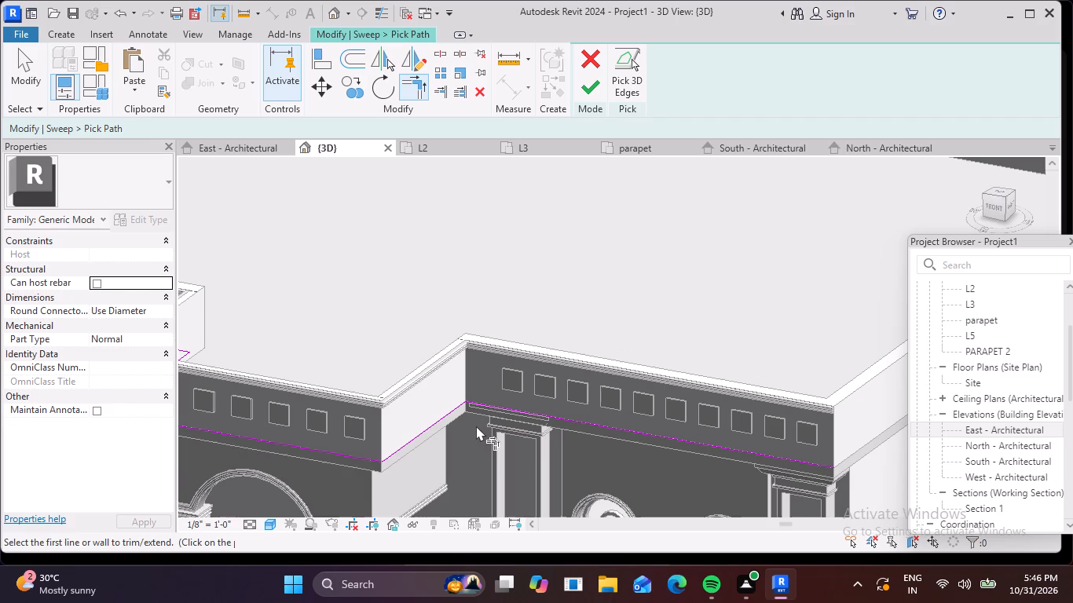
key("Escape")
middle_click_drag(261, 418, 471, 431)
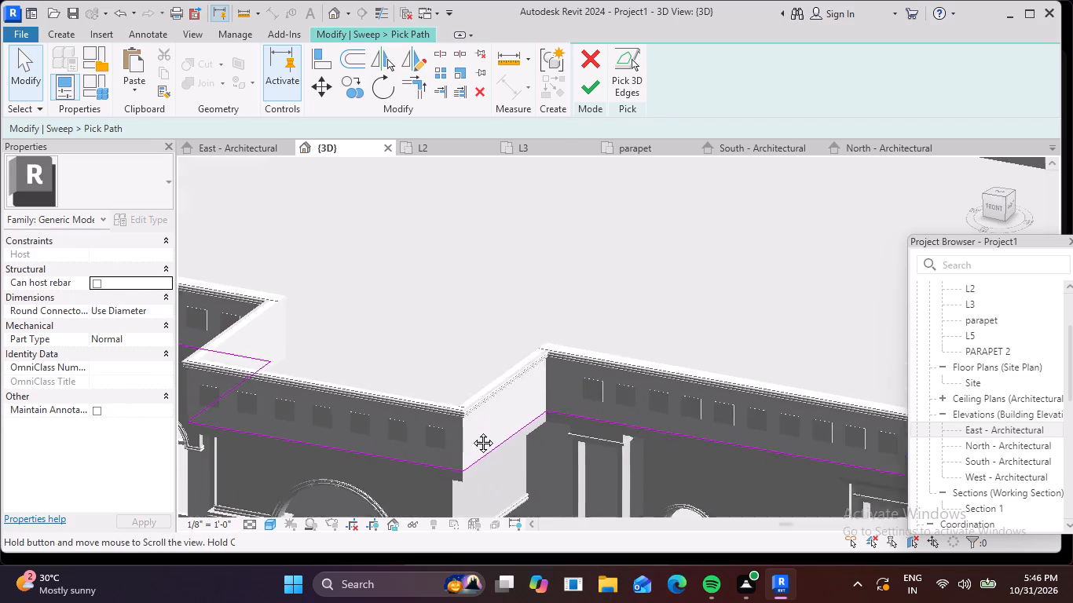
middle_click_drag(471, 431, 510, 424)
left_click(592, 91)
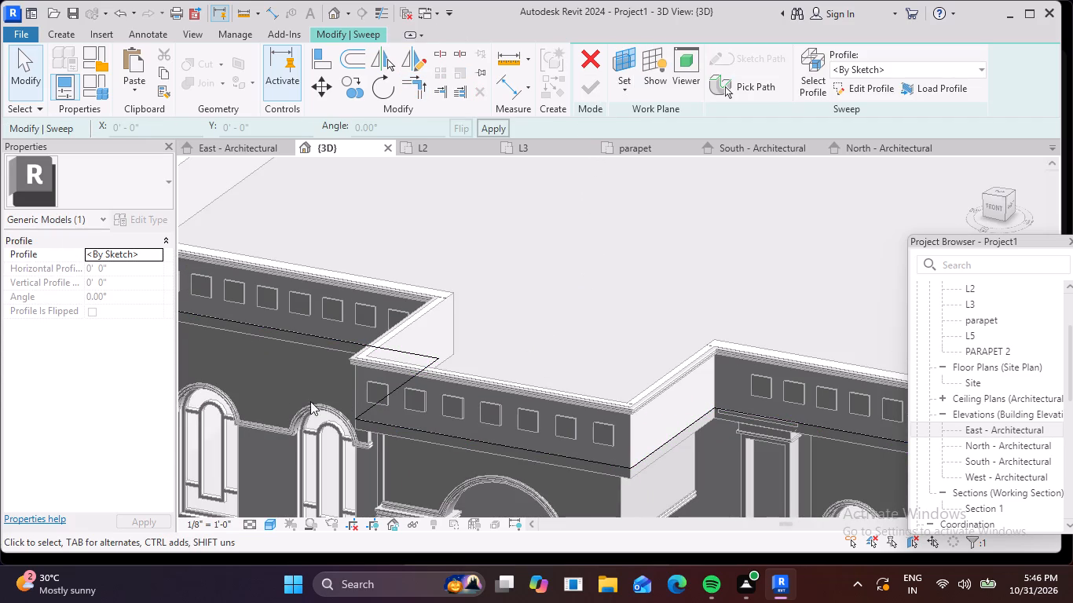
Open the sweep's profile sketch and view it square-on from the Left, close up on the floor edge corner below the path point.
middle_click_drag(213, 373, 377, 393, "shift")
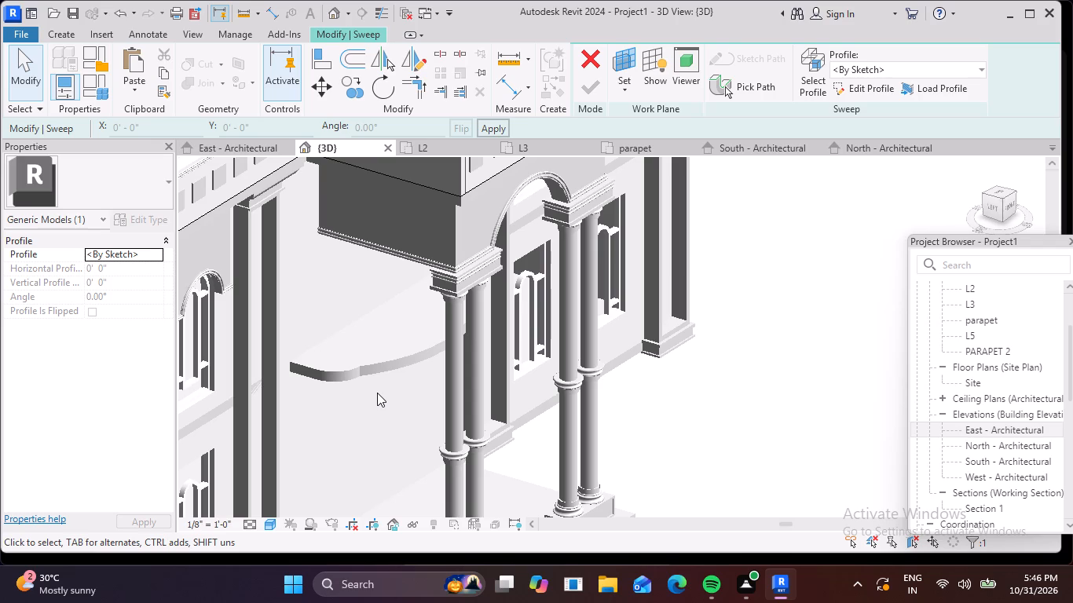
left_click(876, 90)
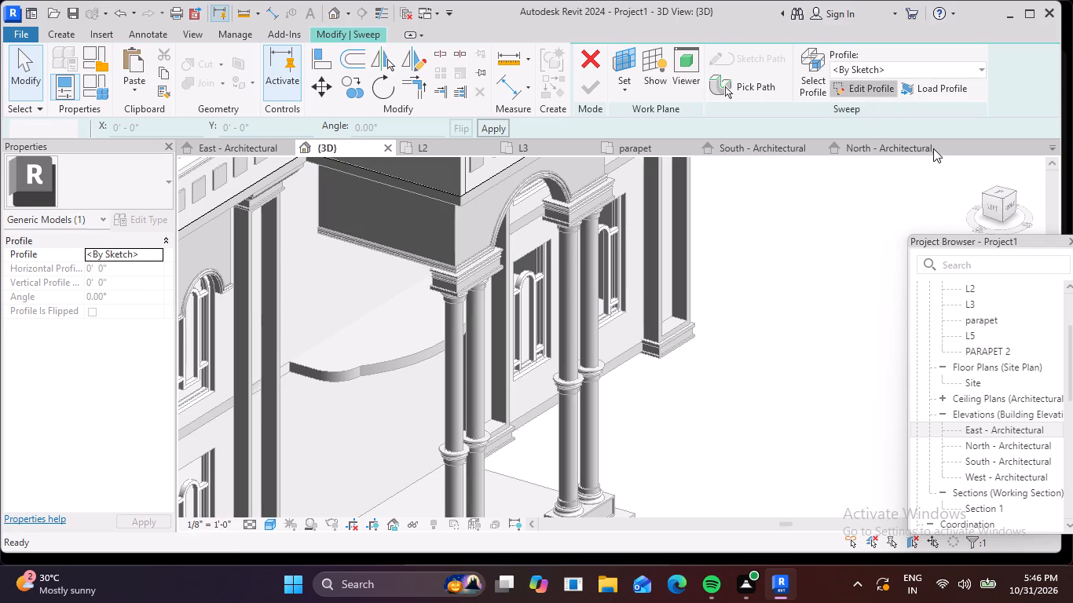
left_click(990, 203)
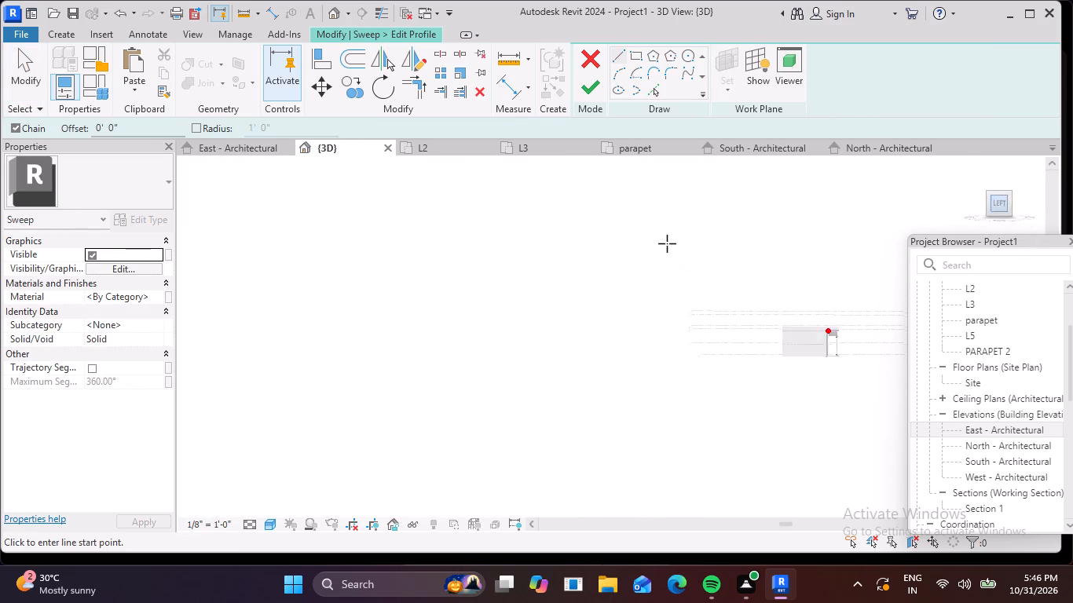
scroll(751, 323, "up", 7)
scroll(584, 368, "up", 9)
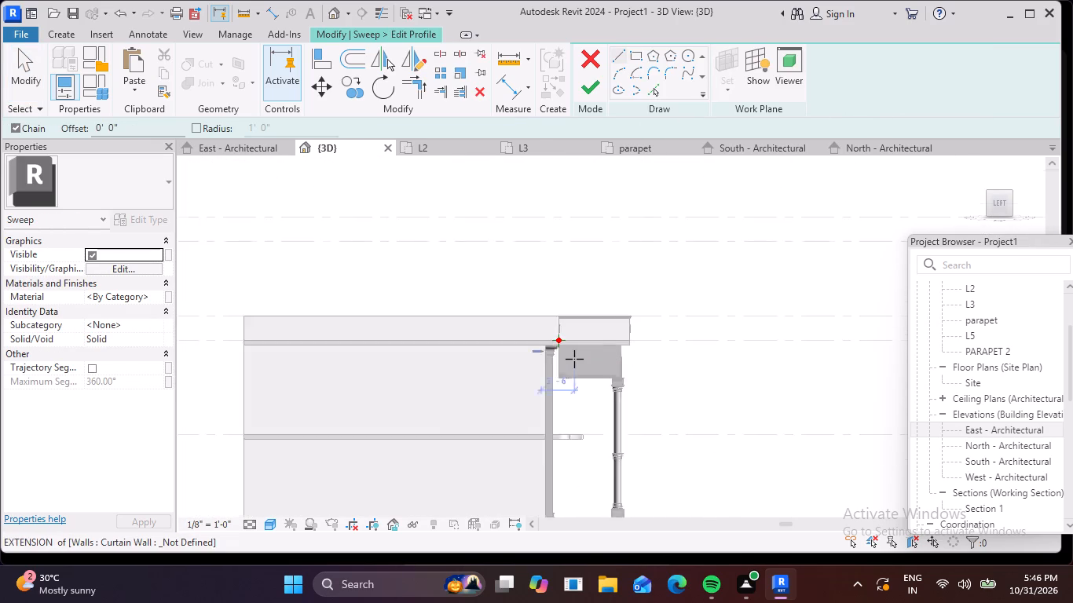
scroll(574, 359, "up", 5)
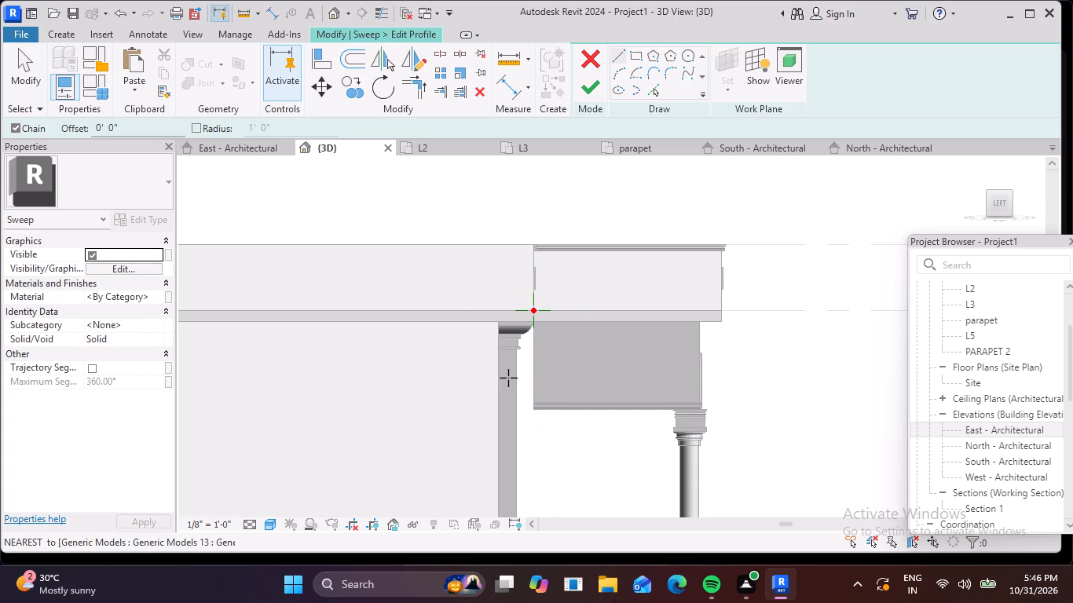
scroll(502, 350, "up", 7)
scroll(601, 290, "up", 6)
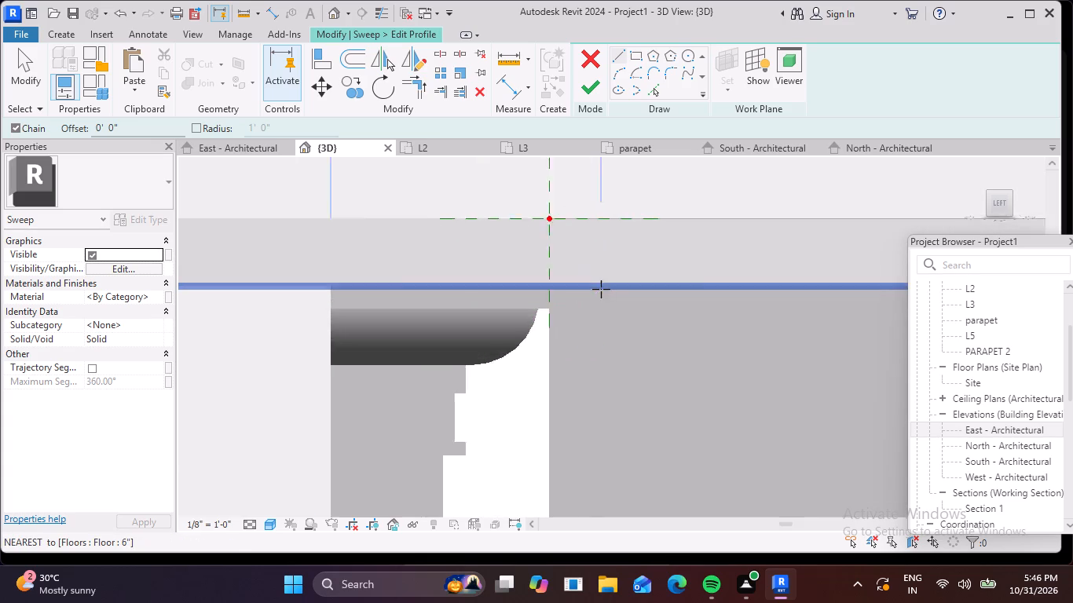
scroll(601, 289, "up", 1)
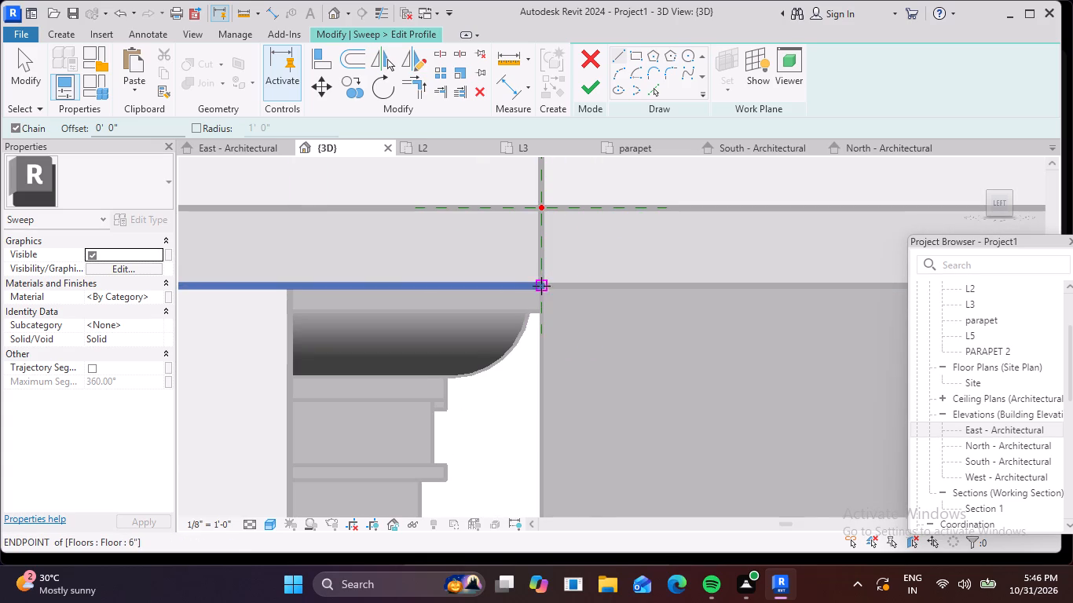
scroll(541, 286, "up", 7)
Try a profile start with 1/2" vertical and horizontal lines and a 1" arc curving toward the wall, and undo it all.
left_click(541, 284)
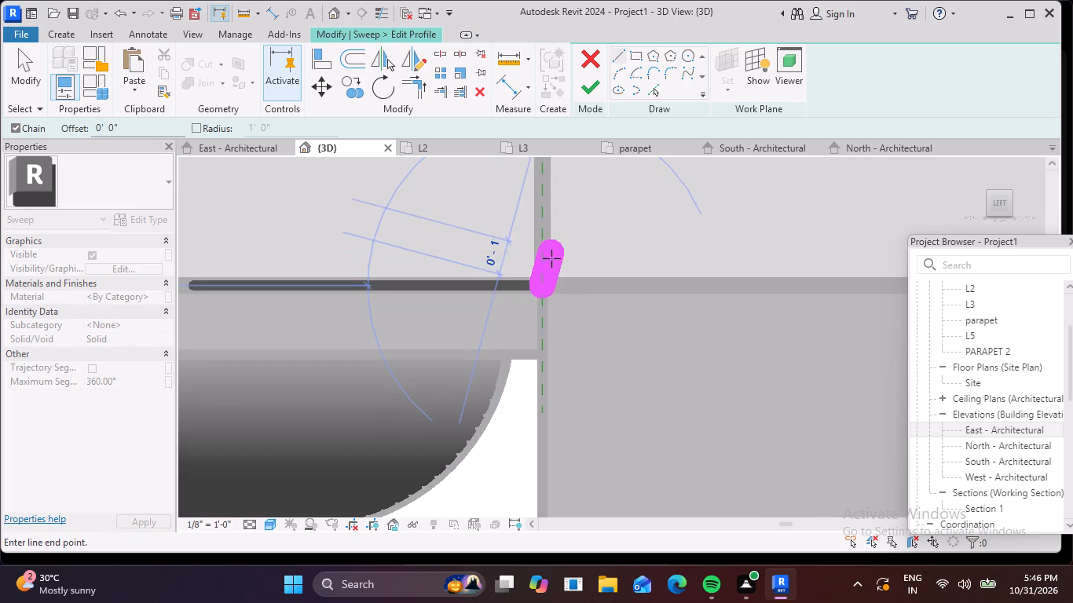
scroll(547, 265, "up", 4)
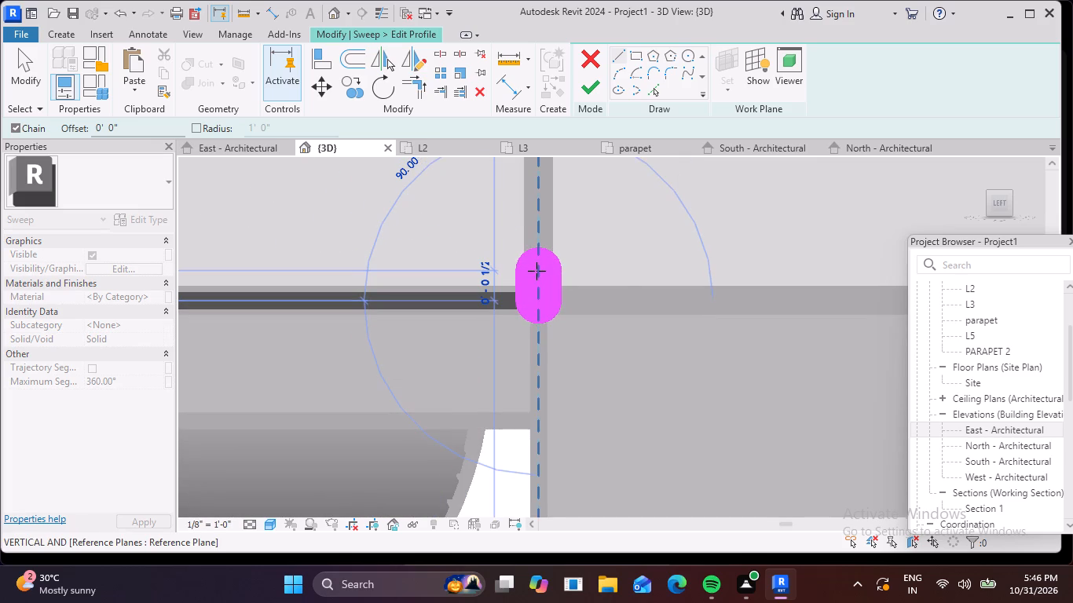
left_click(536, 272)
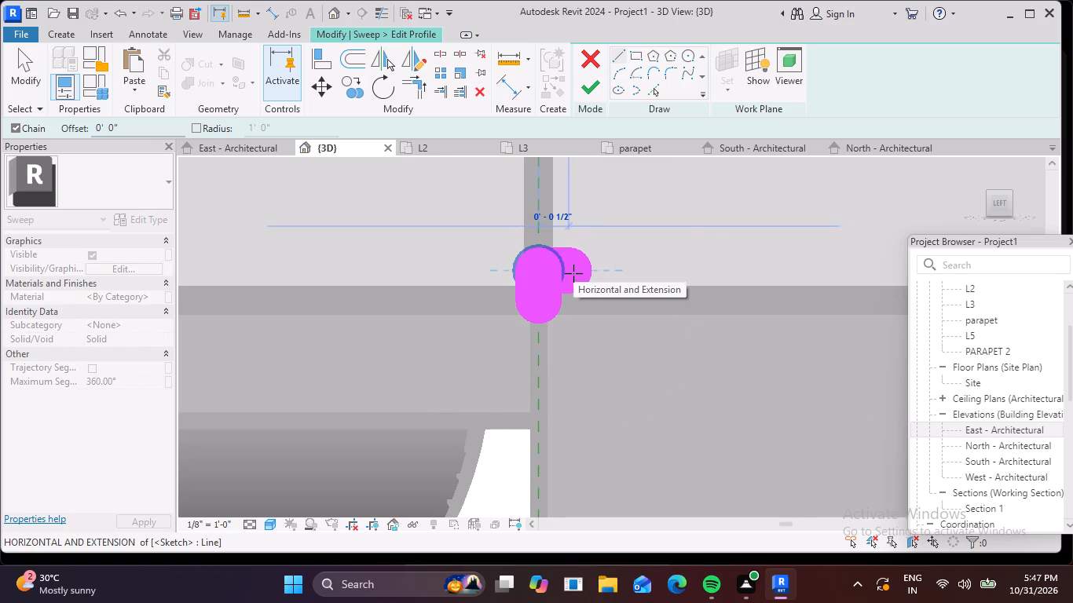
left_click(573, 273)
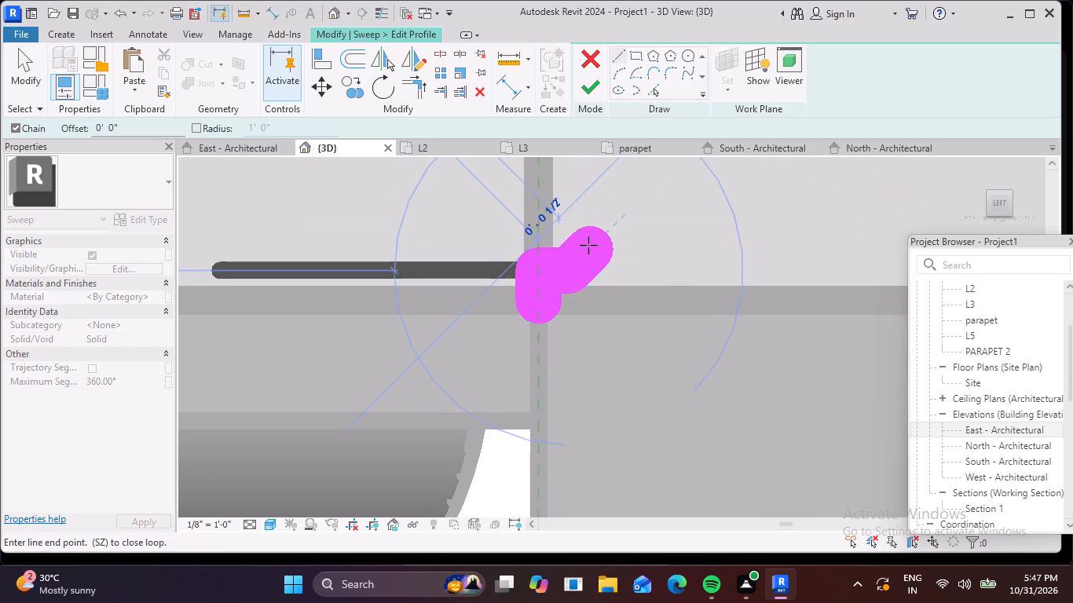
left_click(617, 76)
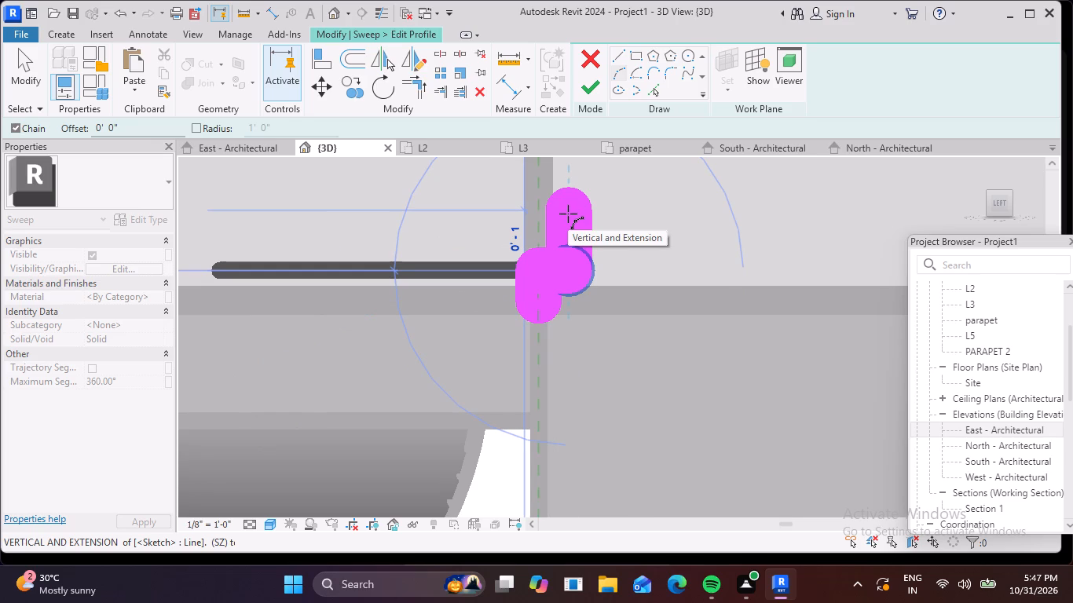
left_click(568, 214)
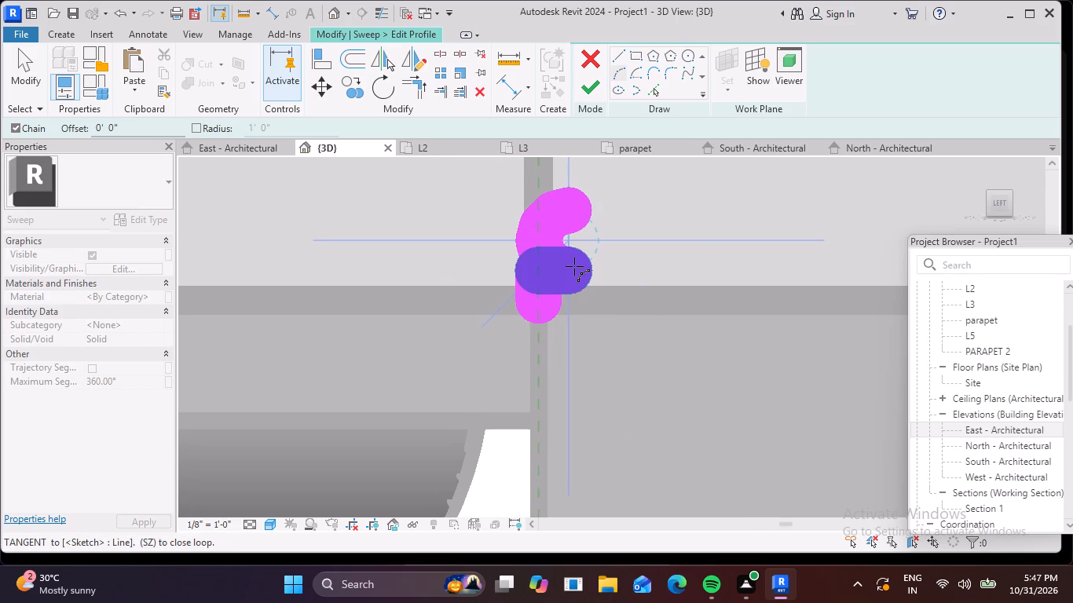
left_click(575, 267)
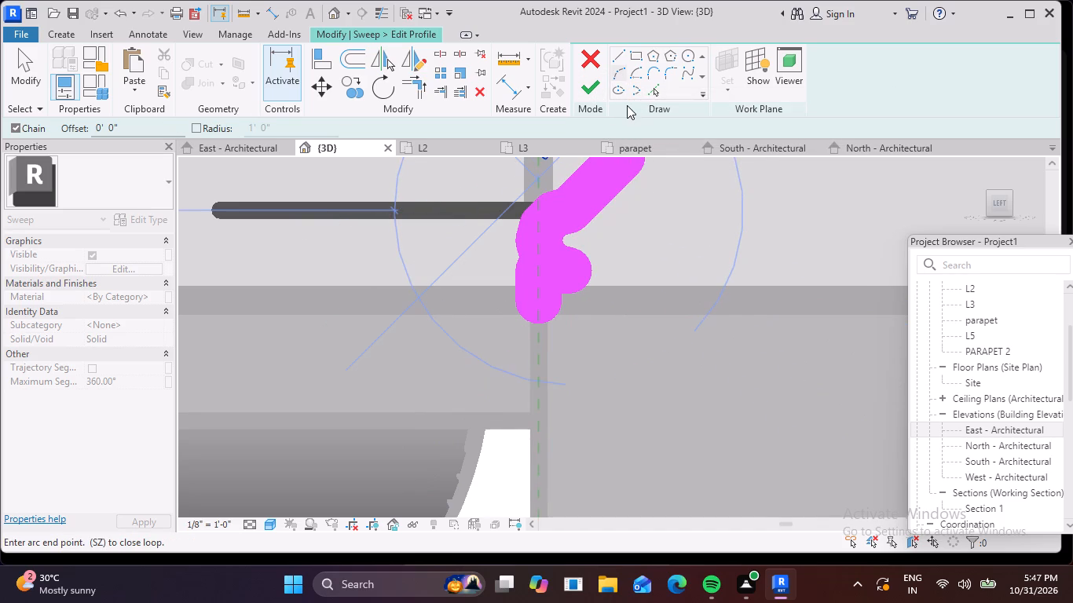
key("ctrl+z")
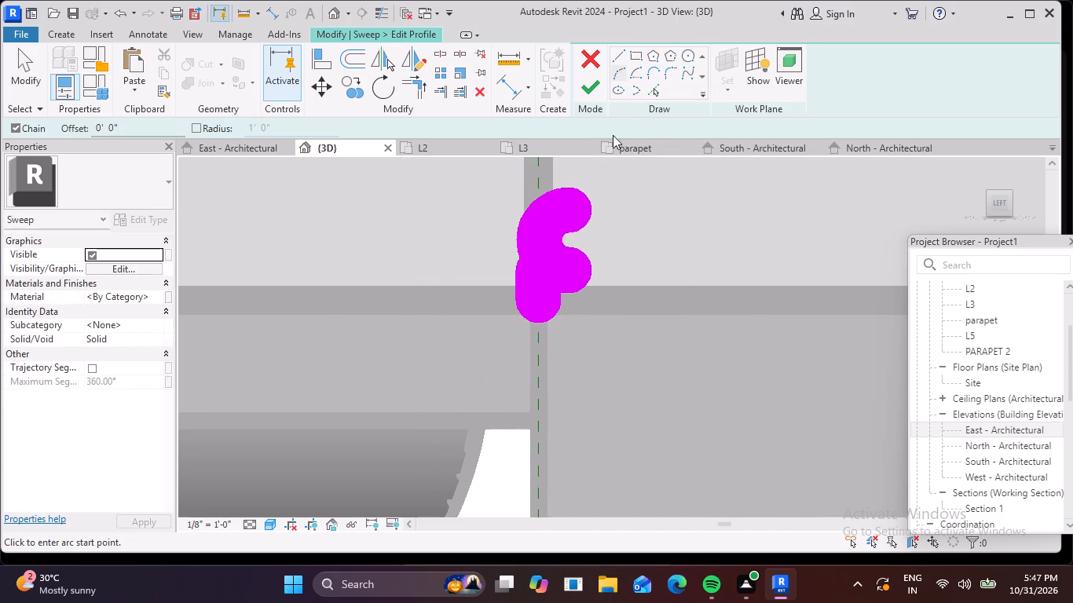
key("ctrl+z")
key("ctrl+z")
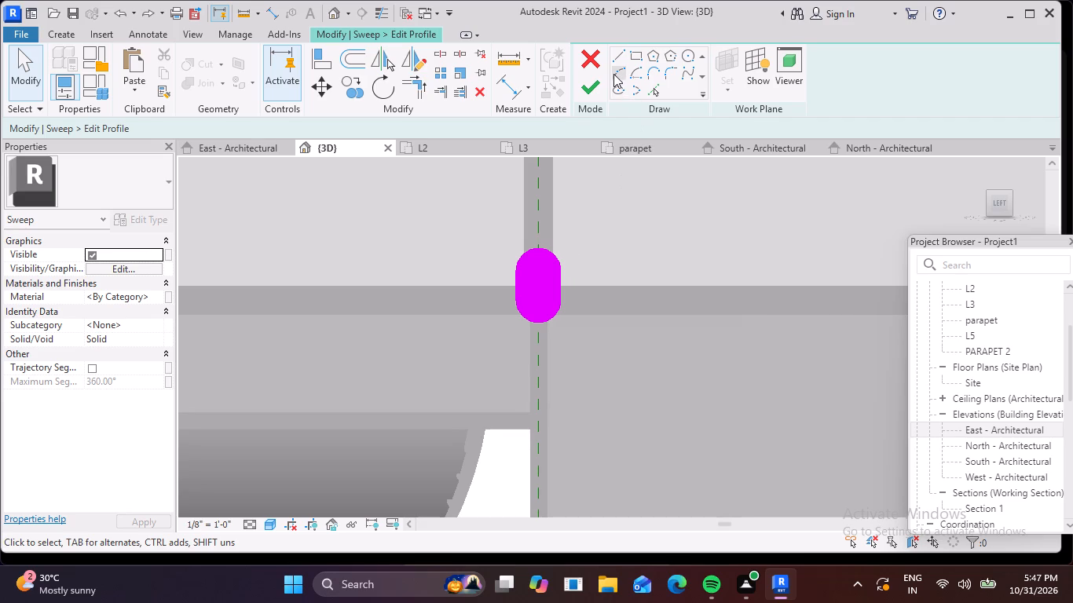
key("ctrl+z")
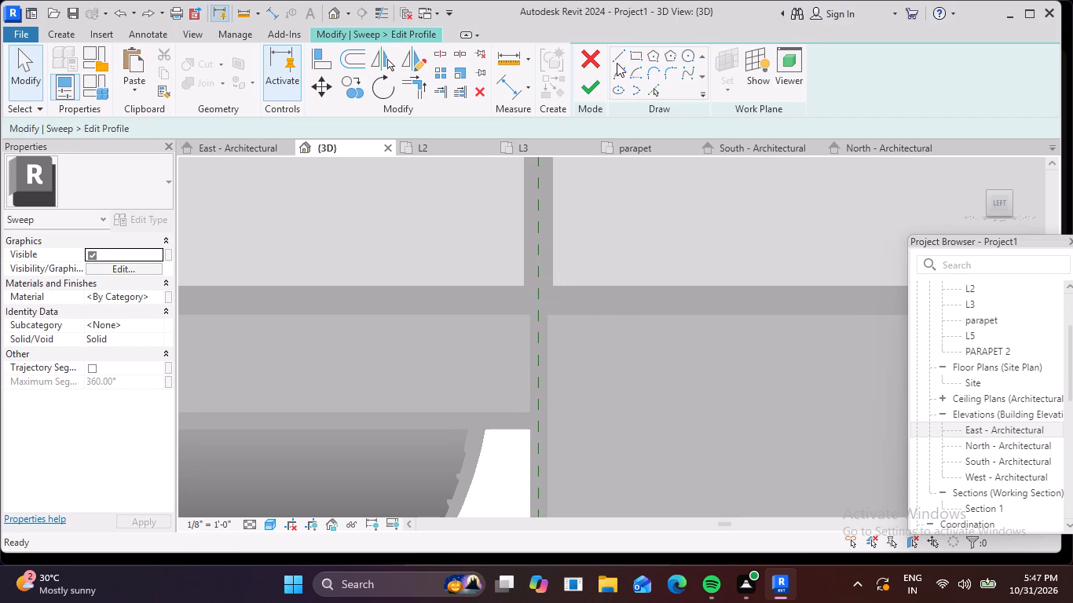
Sketch the profile from the floor edge corner: 1/2" line up, 1/2" line outward, and an outward-bulging arc ending 1" higher.
left_click(617, 56)
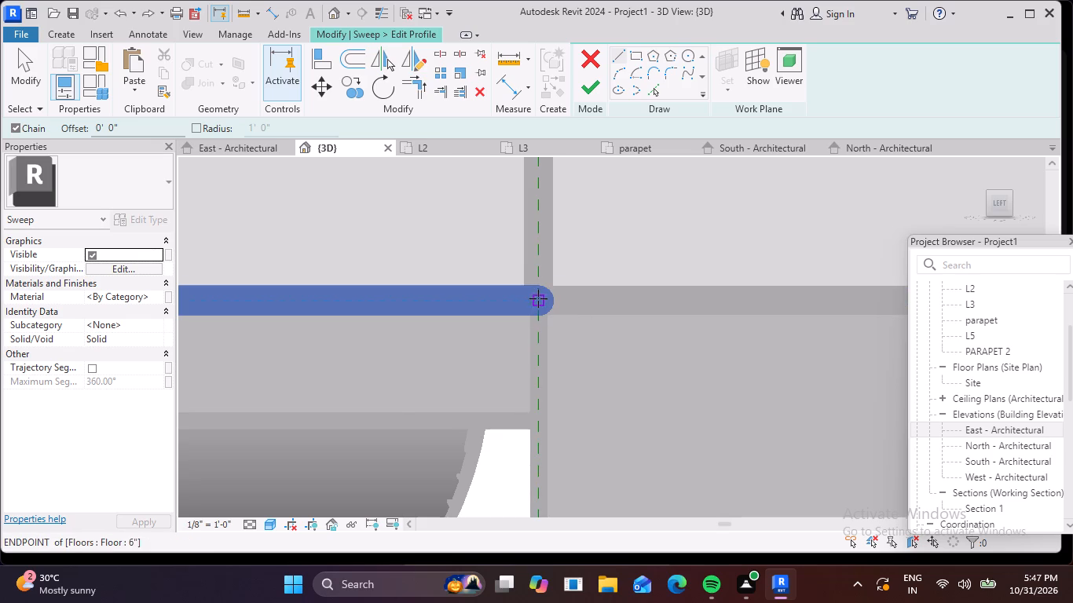
left_click(538, 298)
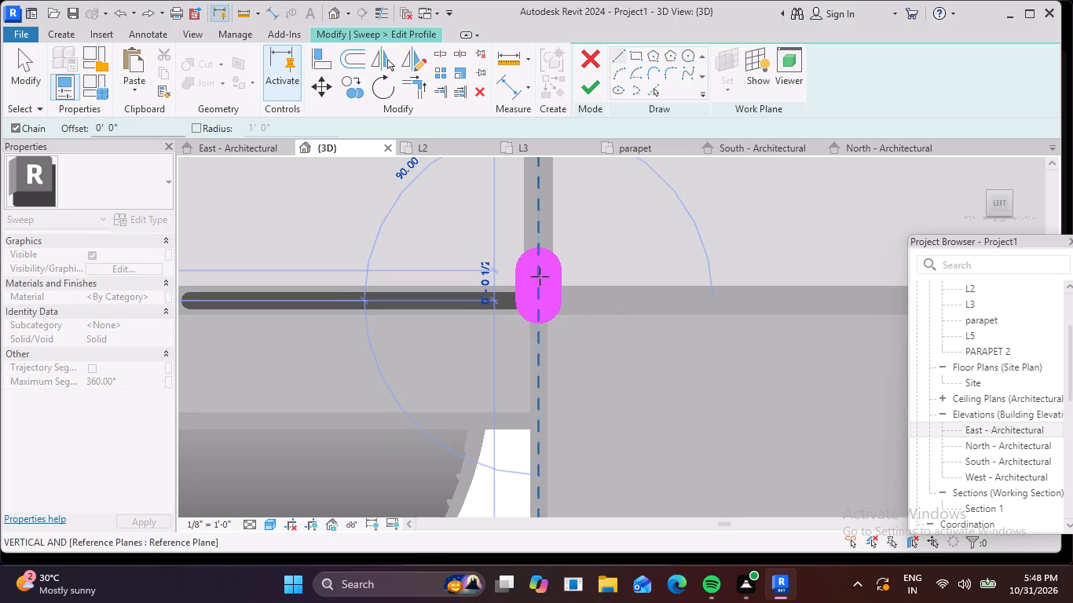
left_click(540, 276)
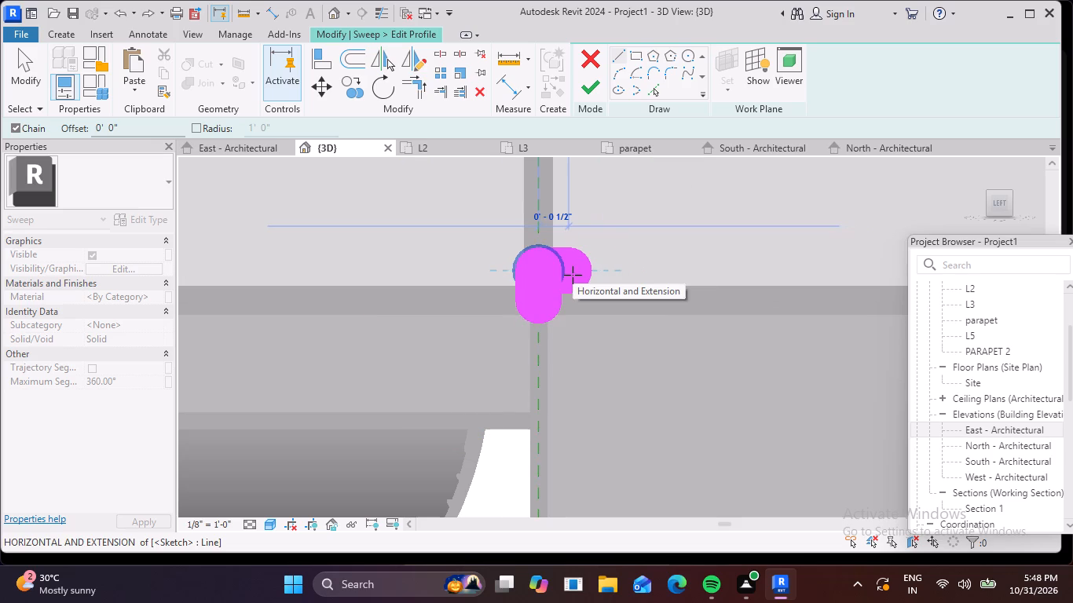
left_click(573, 275)
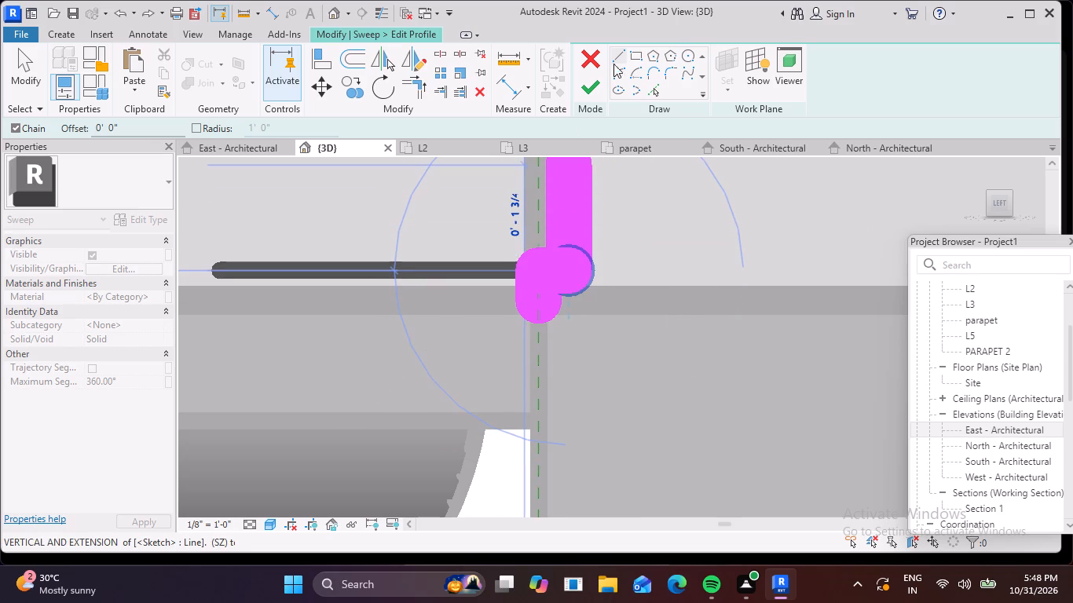
left_click(616, 75)
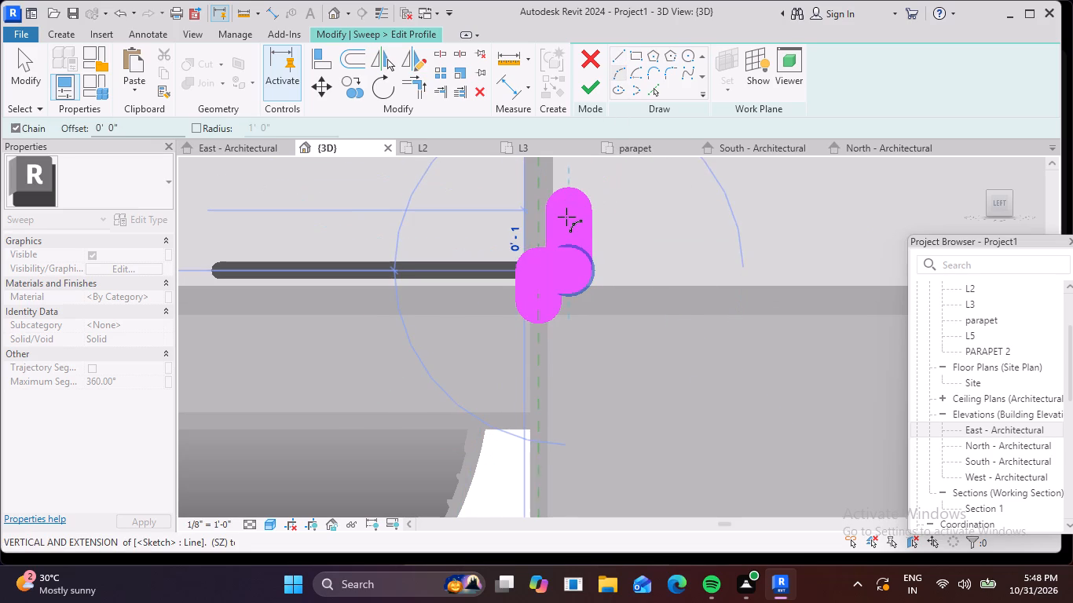
left_click(566, 217)
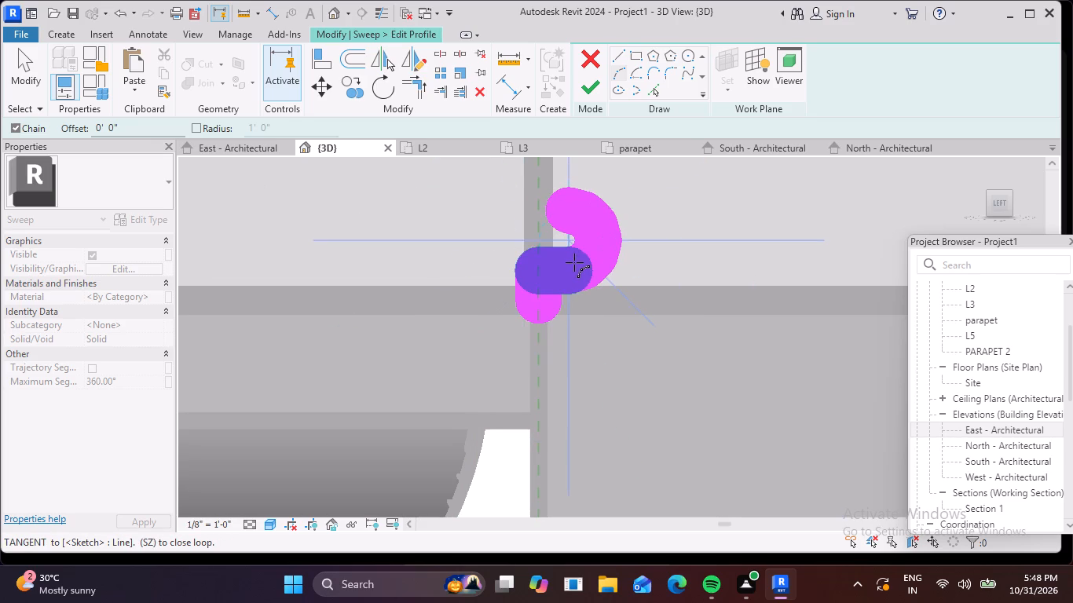
left_click(576, 261)
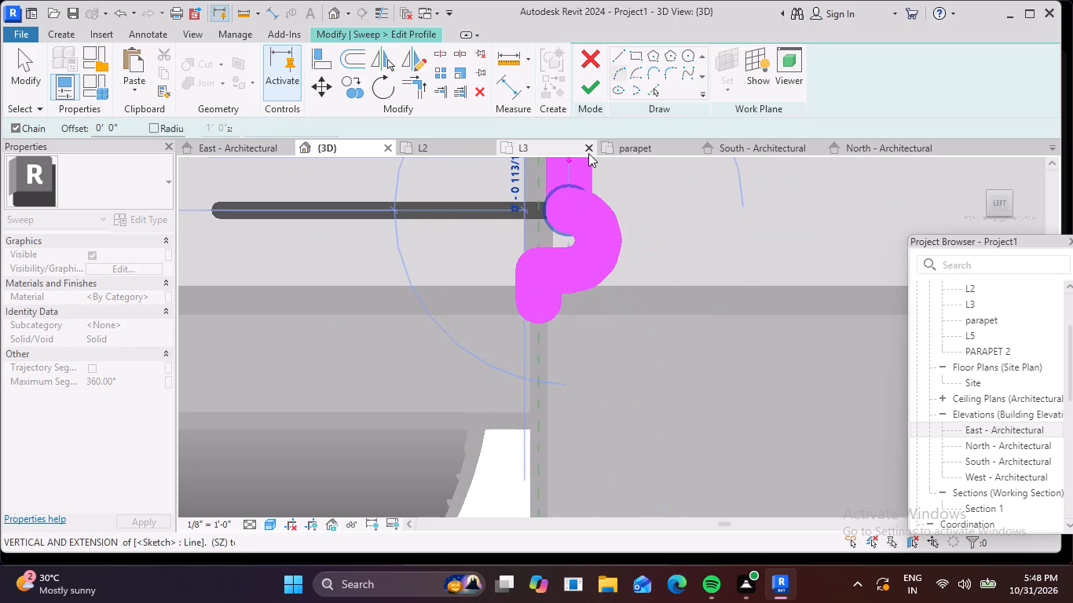
middle_click_drag(588, 189, 569, 276)
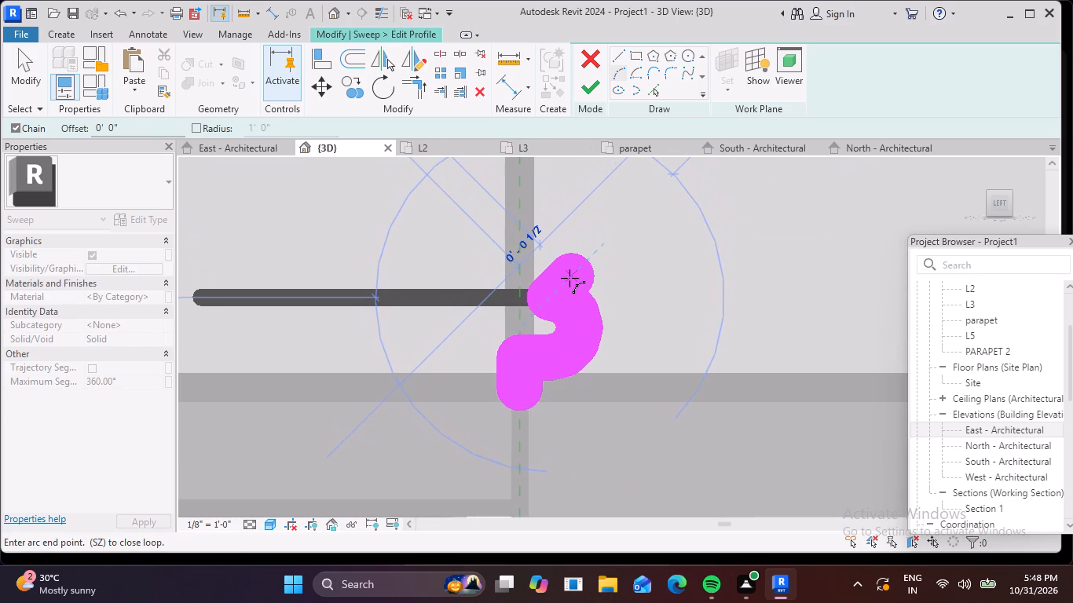
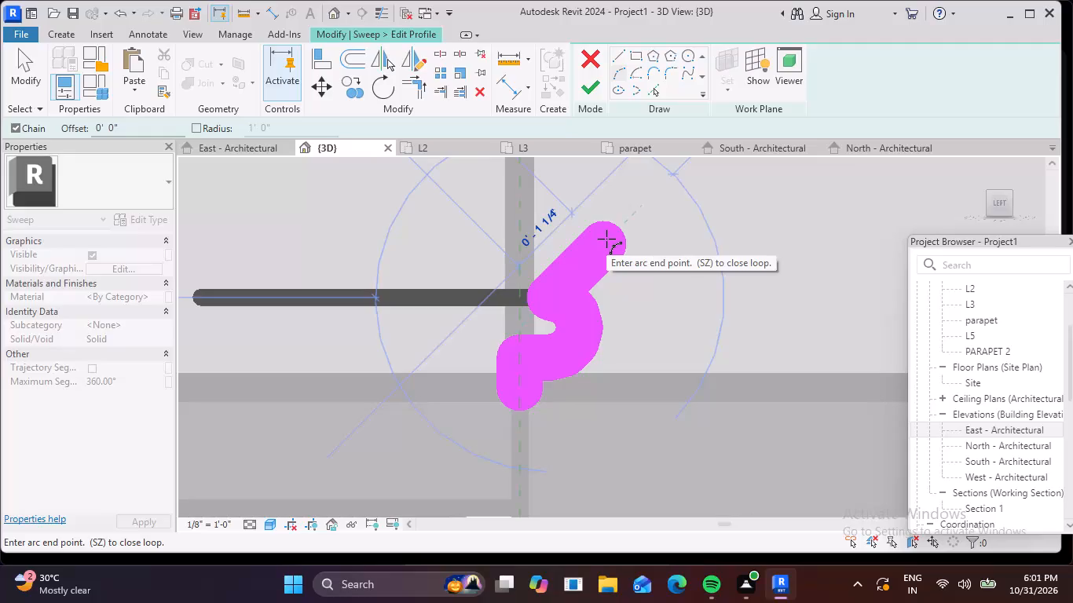
Continue the profile from the arc's upper end with a 1" vertical line upward.
left_click(547, 261)
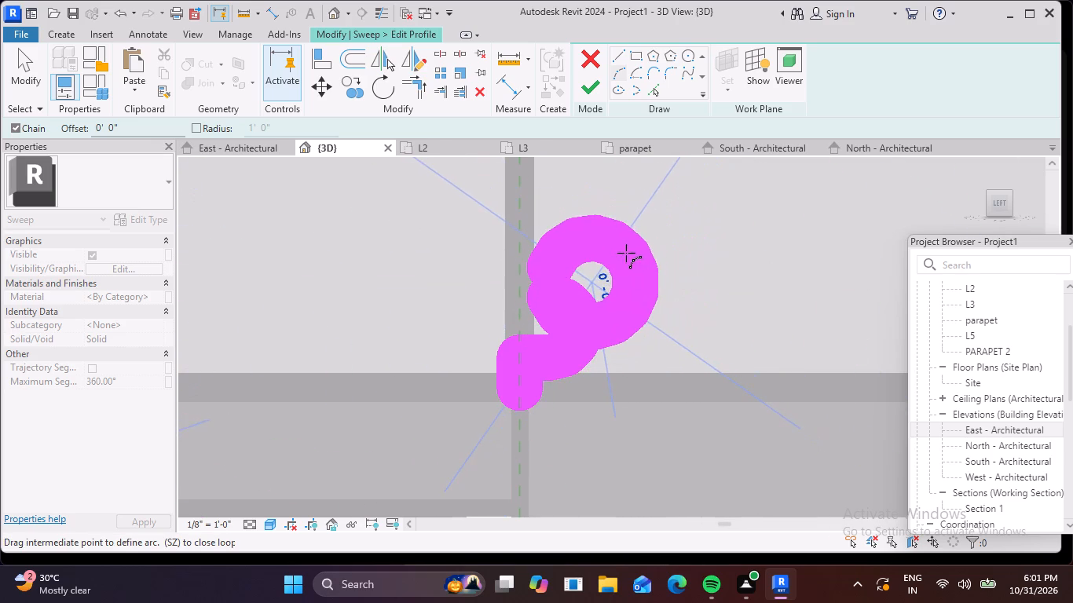
key("Escape")
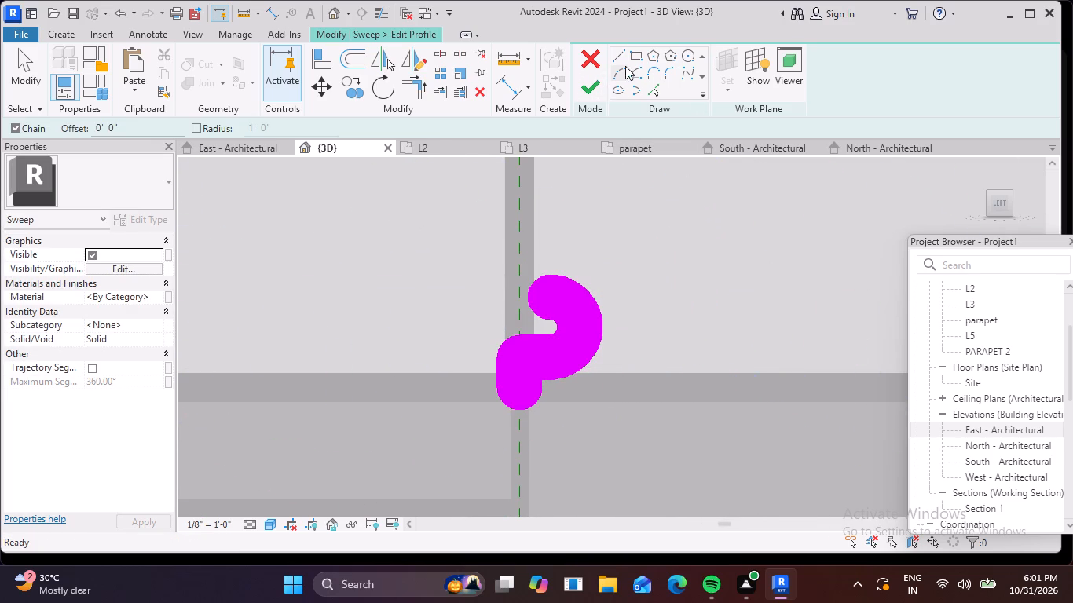
left_click(610, 60)
left_click(618, 56)
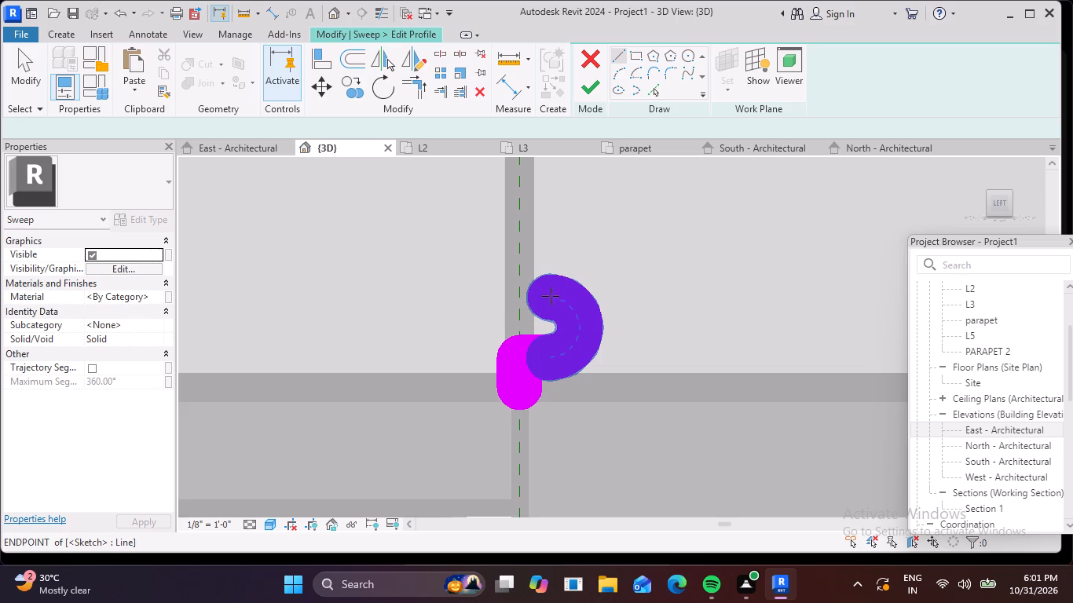
left_click(550, 296)
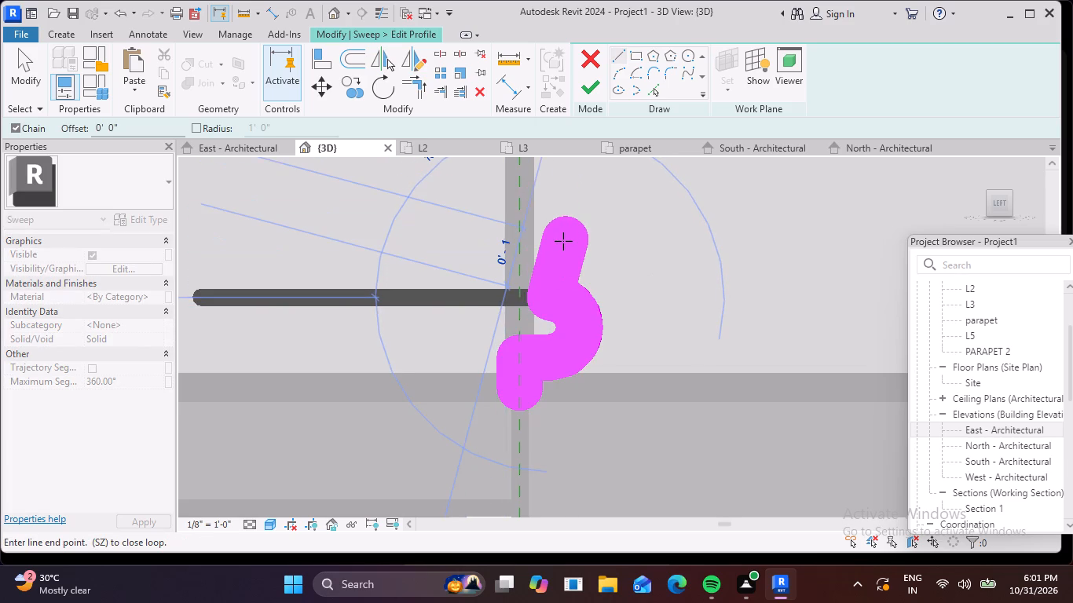
scroll(563, 241, "down", 3)
middle_click_drag(563, 242, 513, 344)
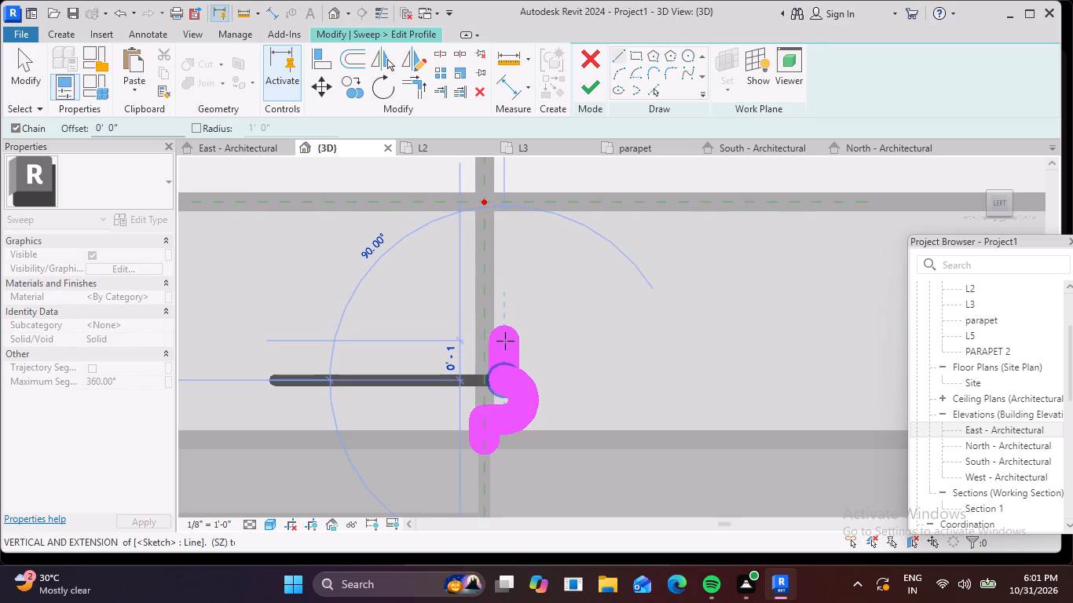
left_click(505, 341)
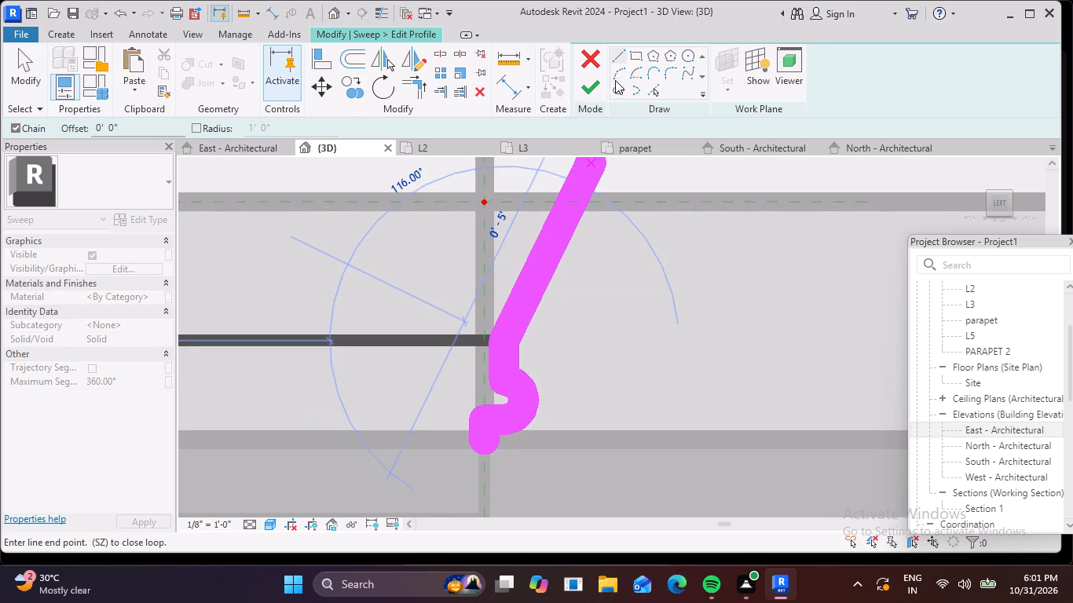
Add a second outward-bulging arc from the vertical line's top, ending 1" higher directly above its start.
left_click(622, 75)
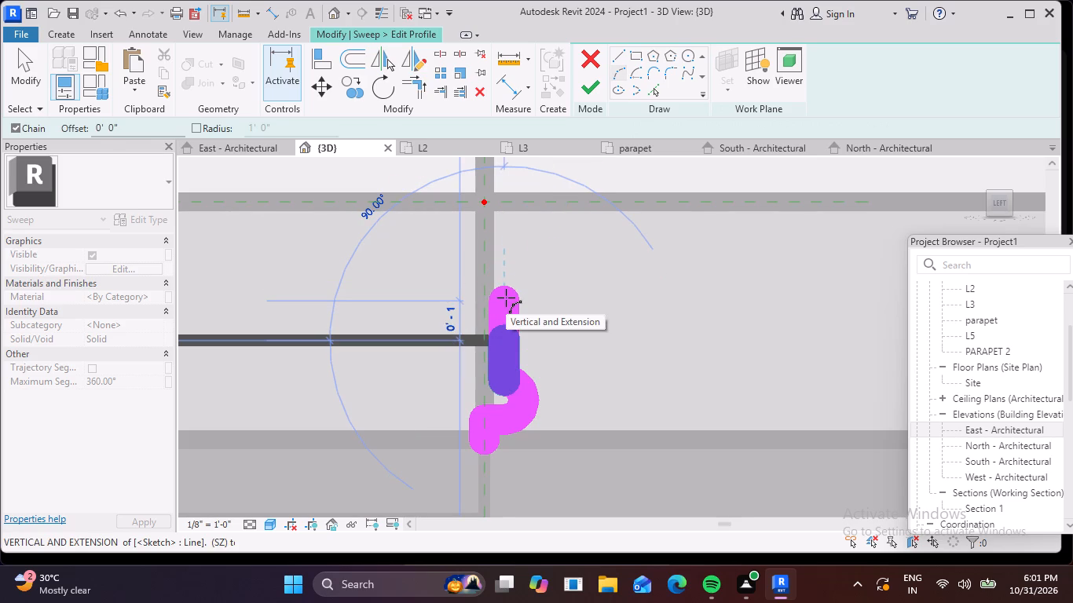
left_click(506, 298)
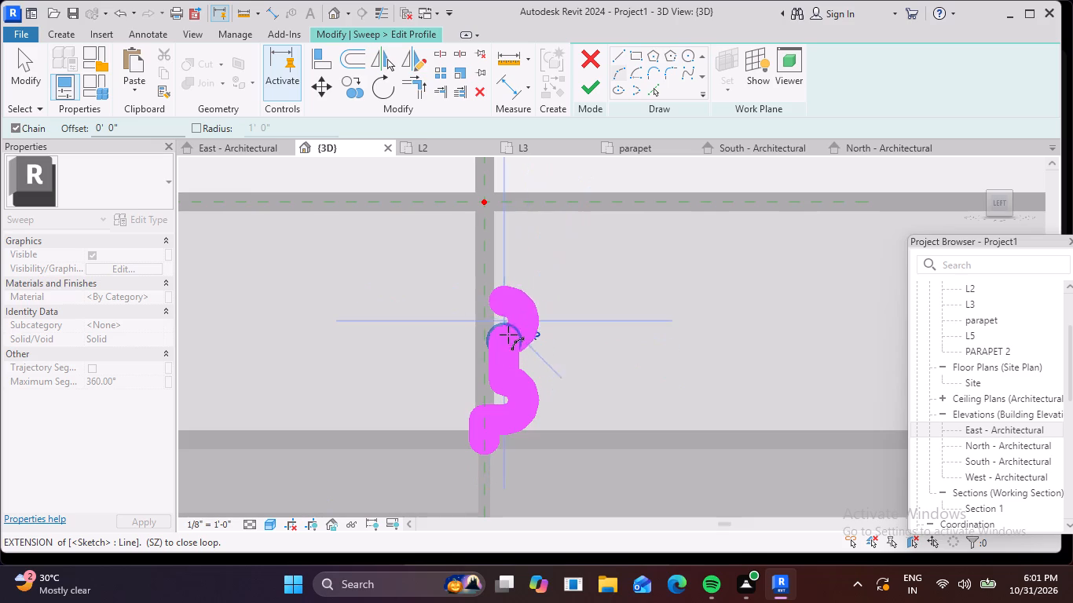
scroll(509, 325, "up", 3)
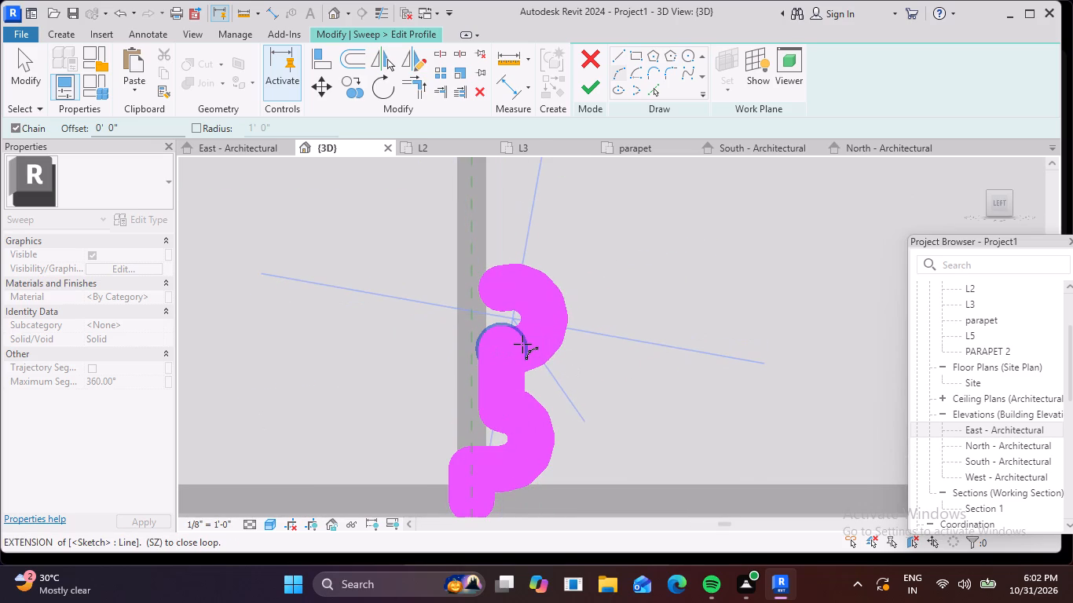
left_click(522, 344)
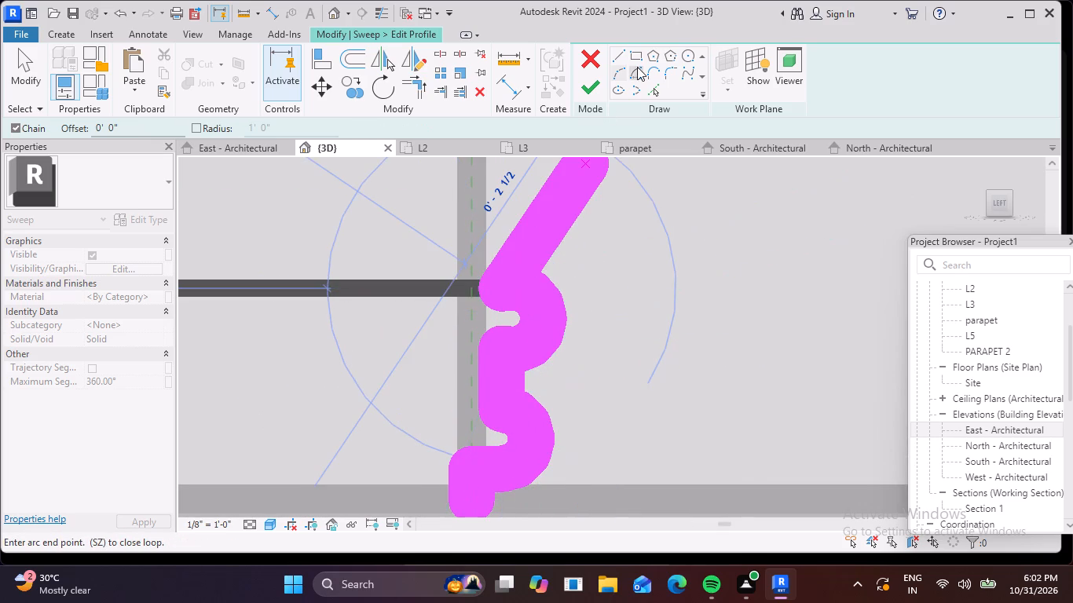
Sketch a vertical line up to the path point's level and a horizontal line back to the path point, and try to finish the profile.
left_click(618, 57)
middle_click_drag(558, 241, 532, 349)
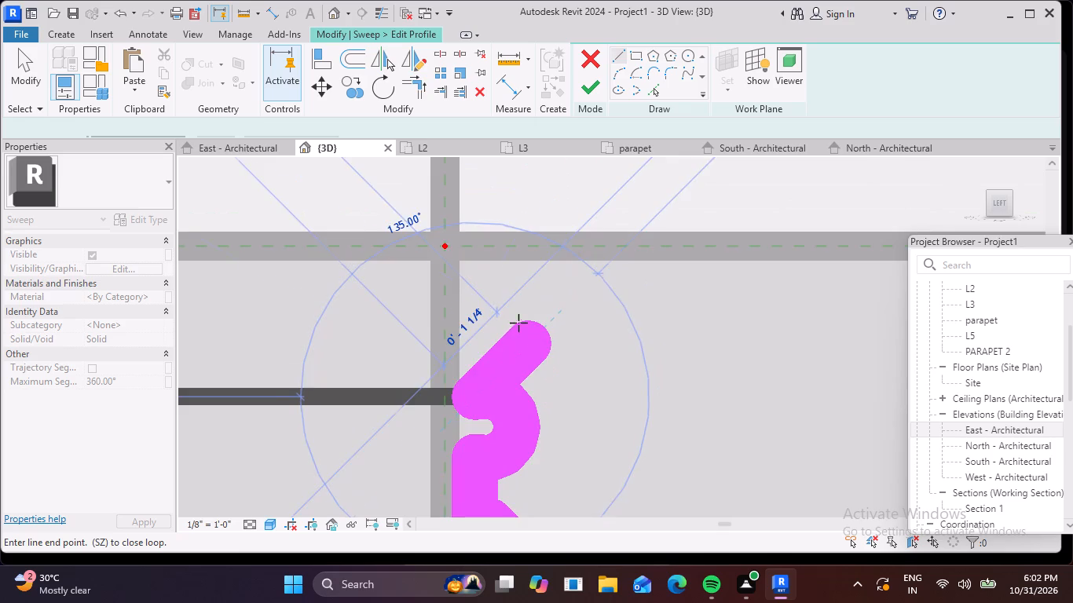
scroll(518, 323, "down", 3)
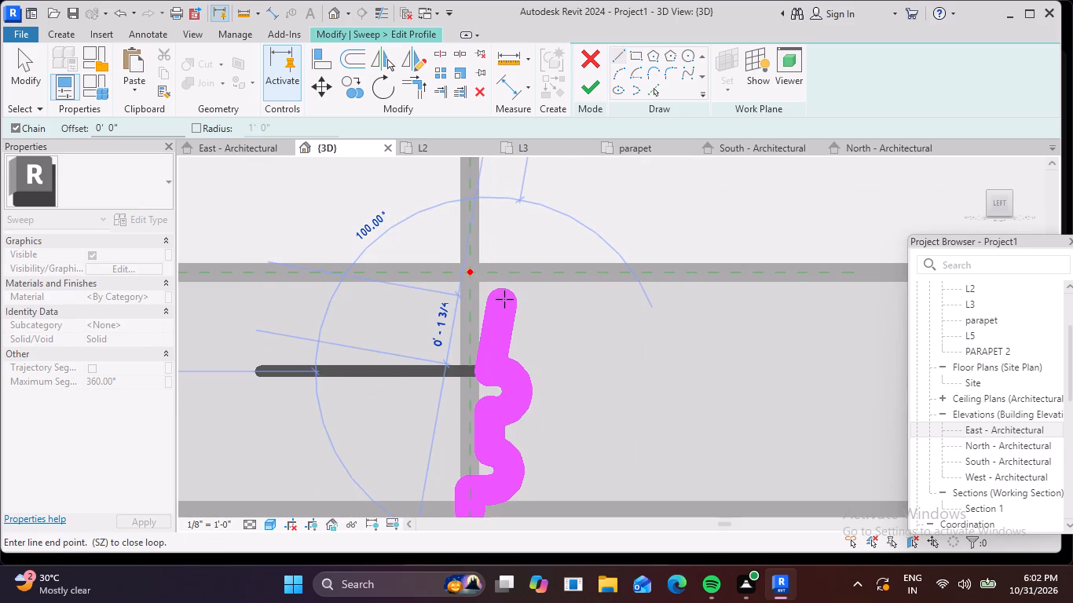
scroll(504, 299, "up", 3)
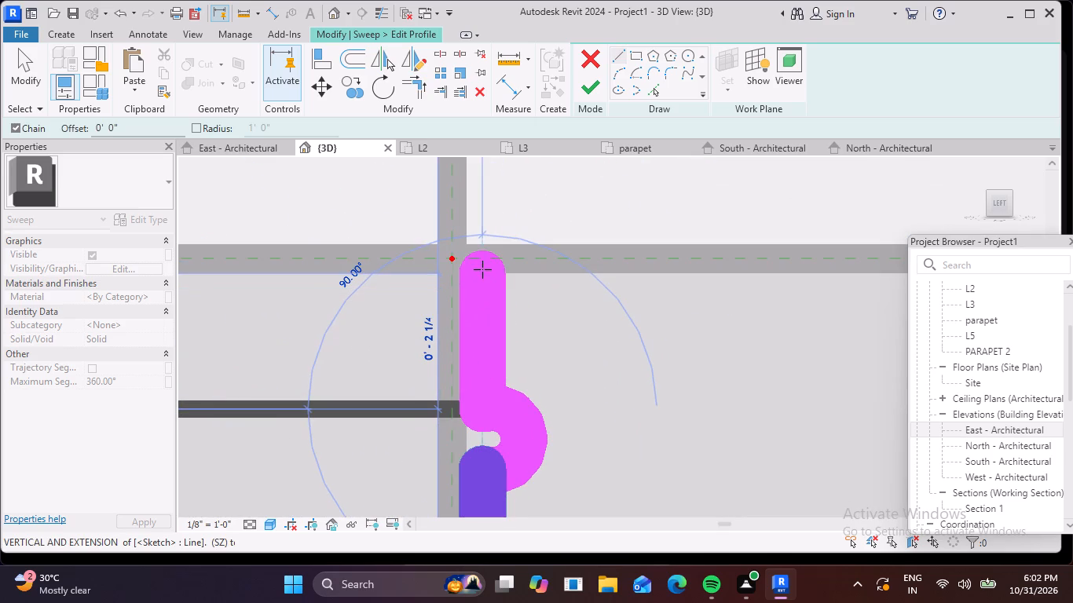
left_click(485, 260)
left_click(448, 254)
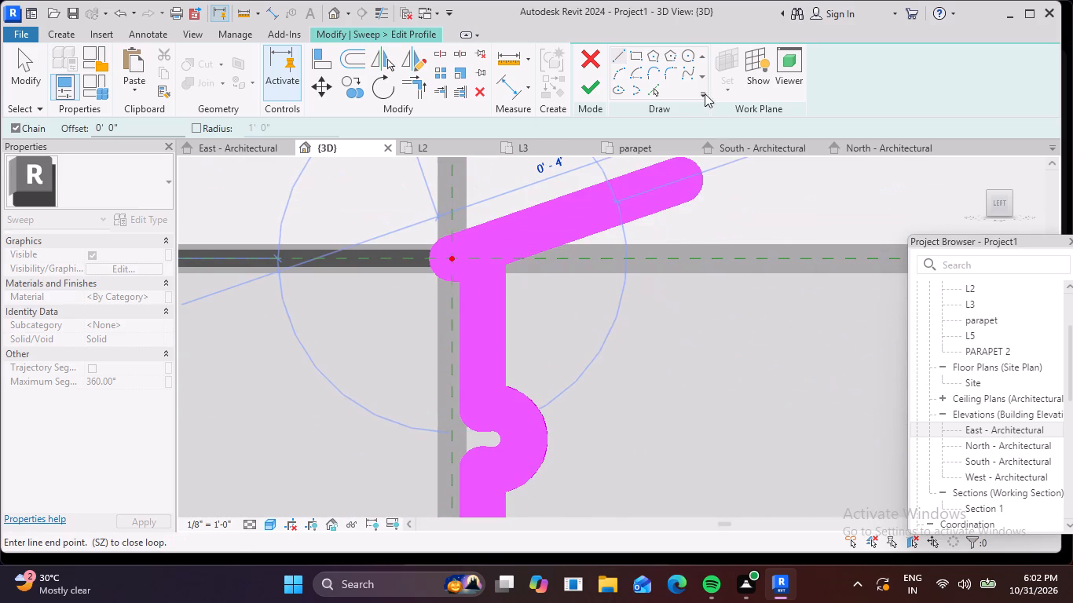
left_click(599, 90)
scroll(575, 224, "down", 4)
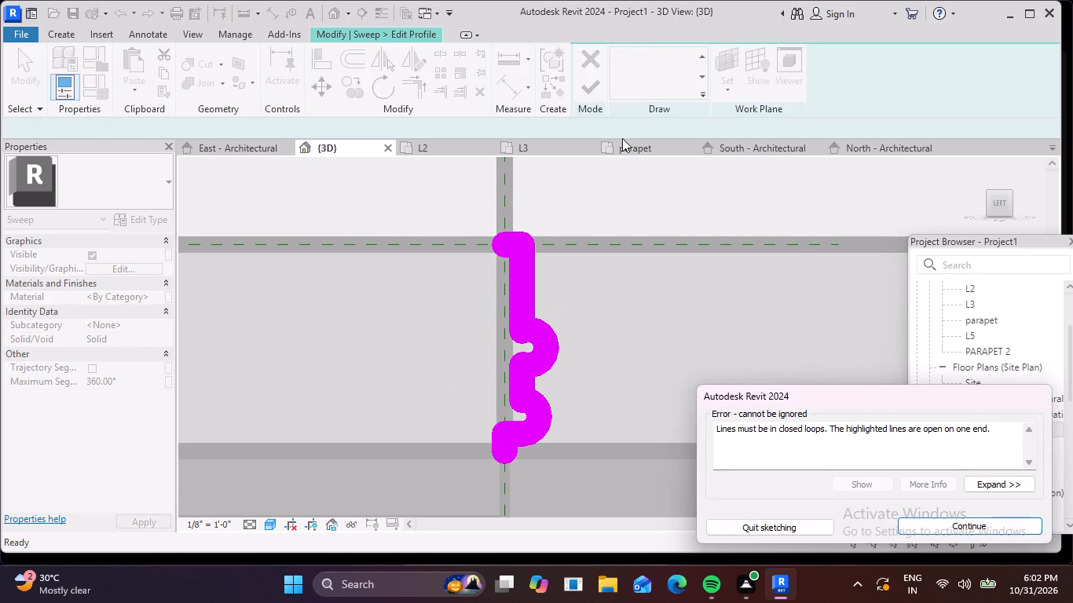
left_click(965, 530)
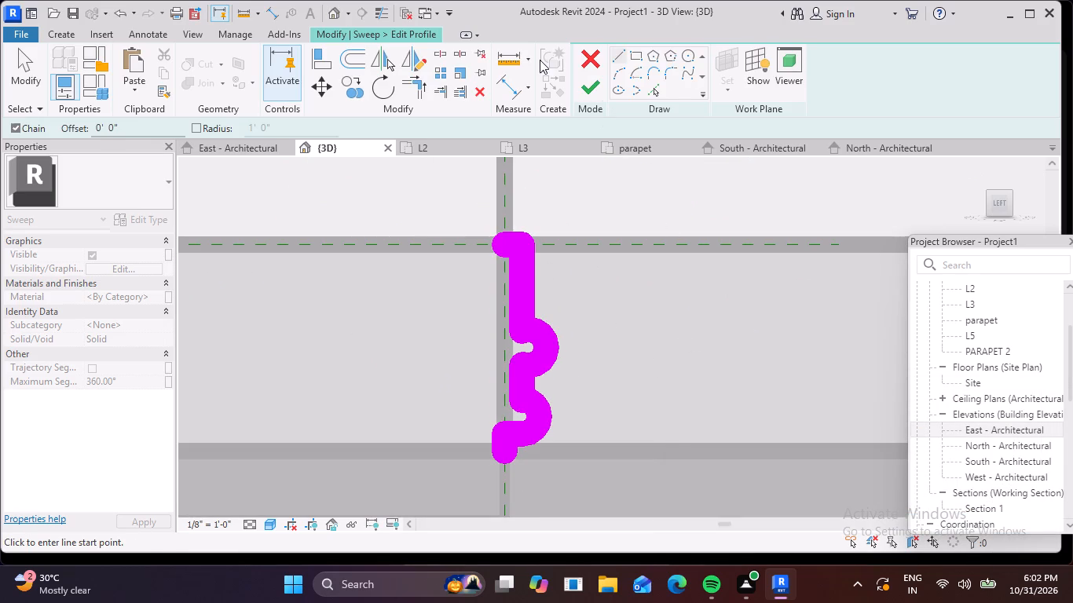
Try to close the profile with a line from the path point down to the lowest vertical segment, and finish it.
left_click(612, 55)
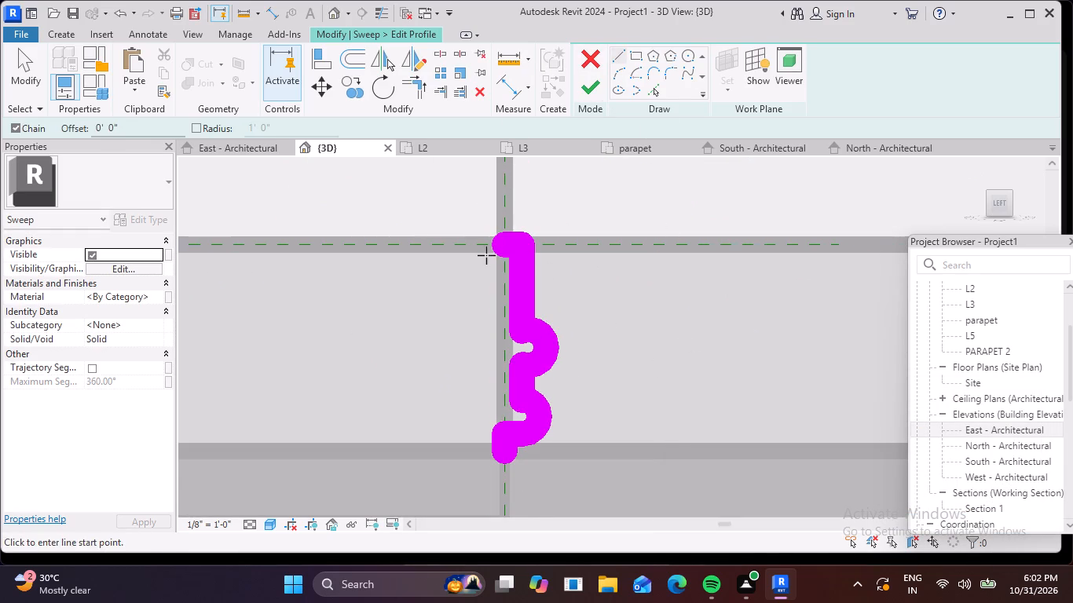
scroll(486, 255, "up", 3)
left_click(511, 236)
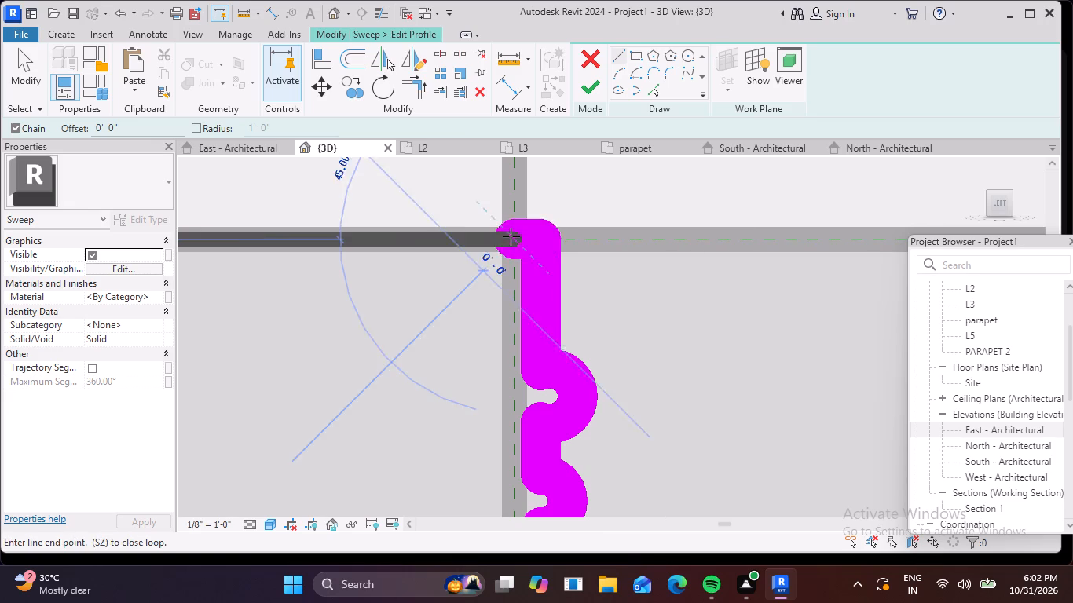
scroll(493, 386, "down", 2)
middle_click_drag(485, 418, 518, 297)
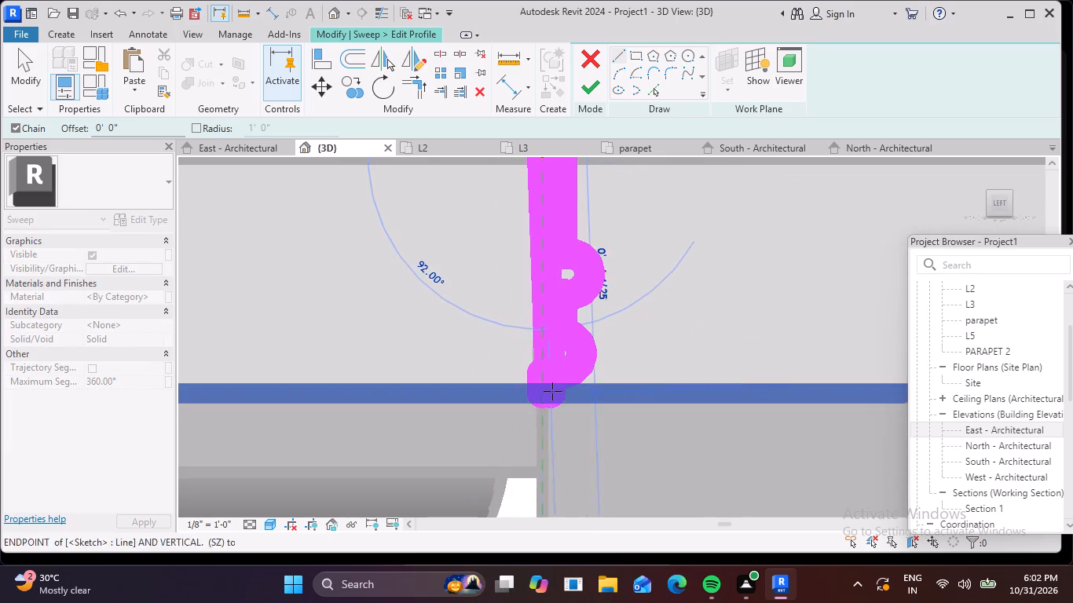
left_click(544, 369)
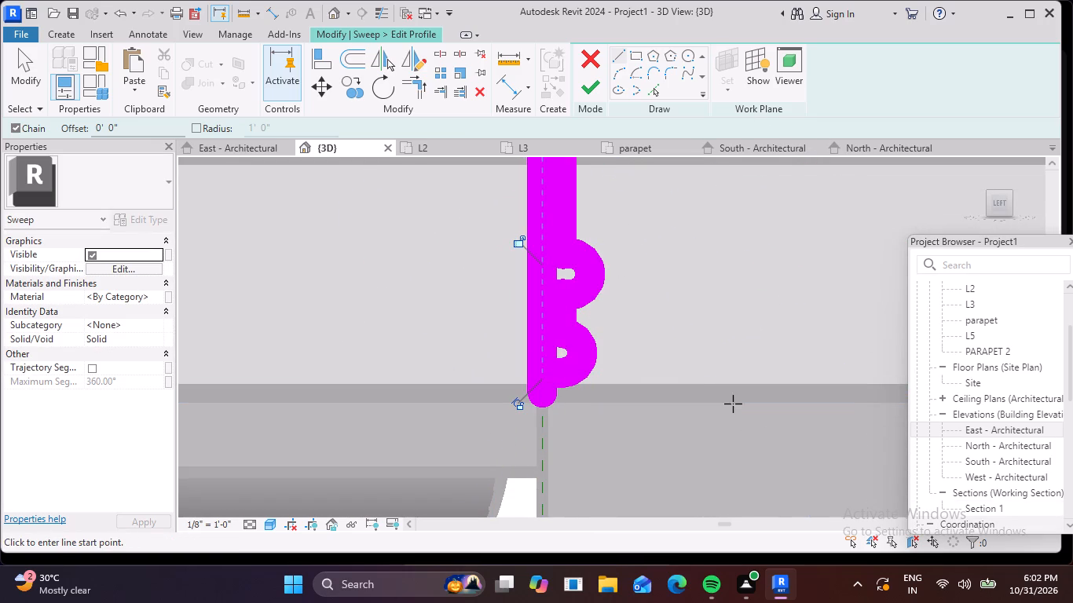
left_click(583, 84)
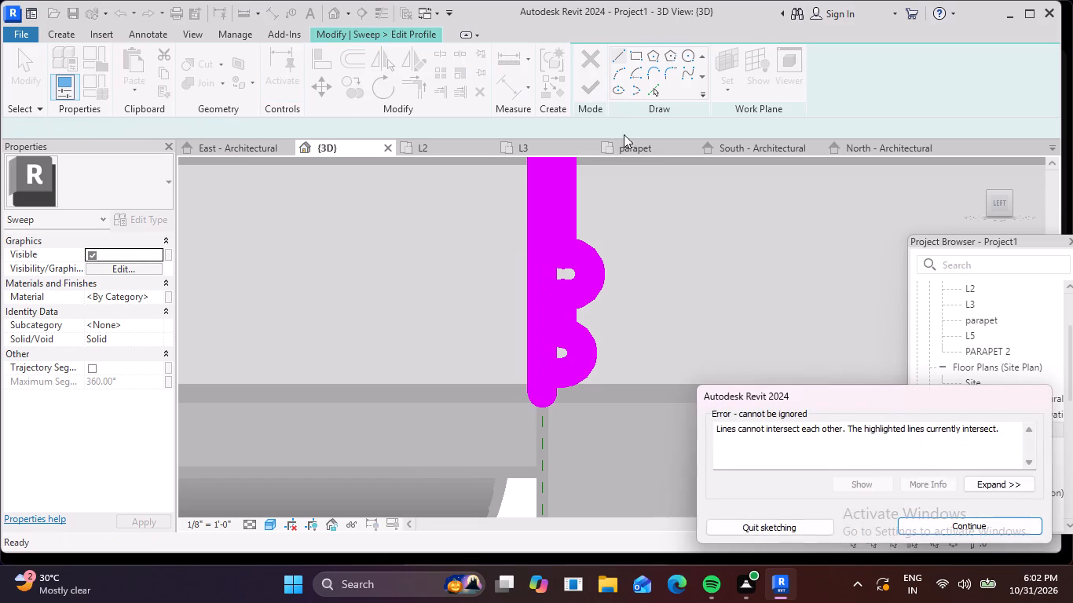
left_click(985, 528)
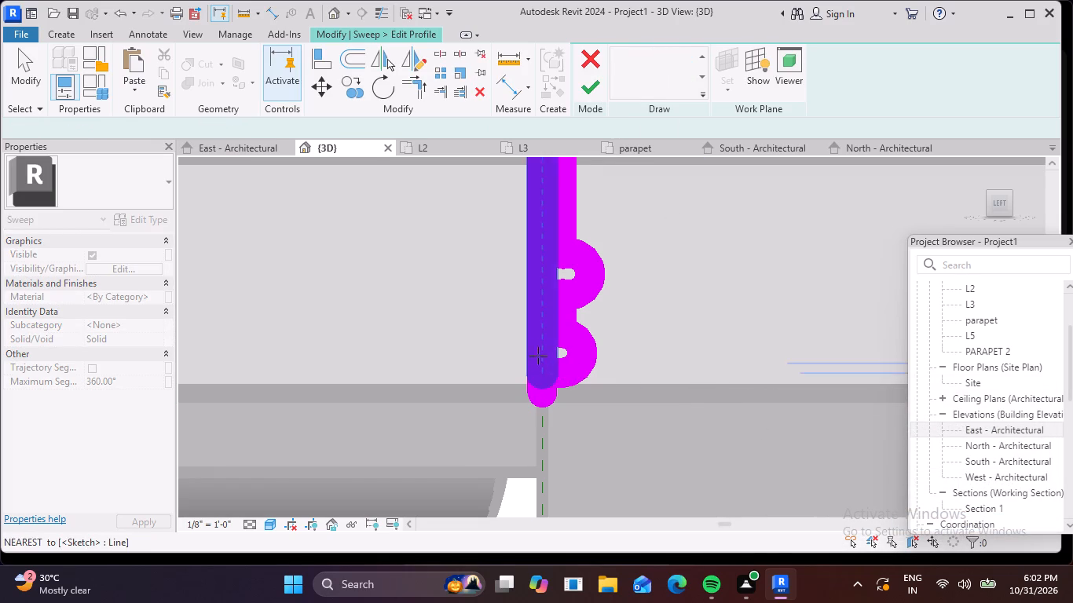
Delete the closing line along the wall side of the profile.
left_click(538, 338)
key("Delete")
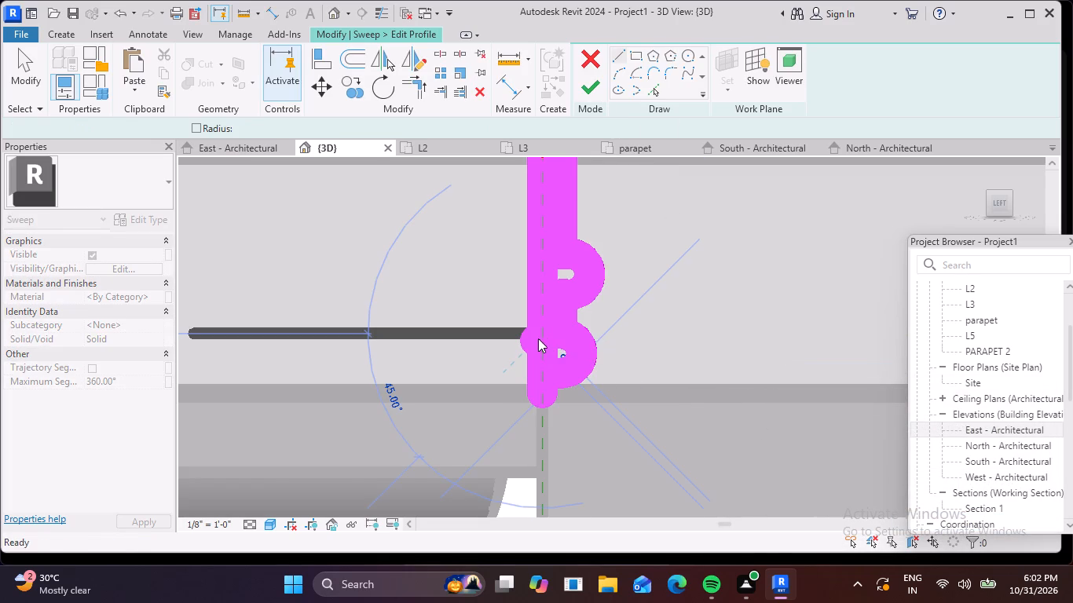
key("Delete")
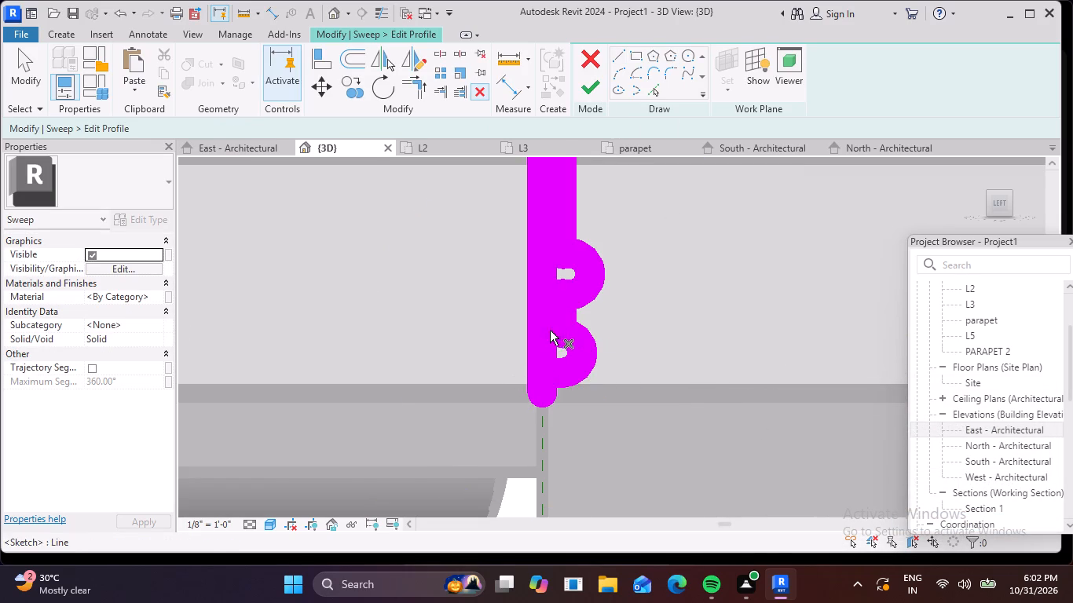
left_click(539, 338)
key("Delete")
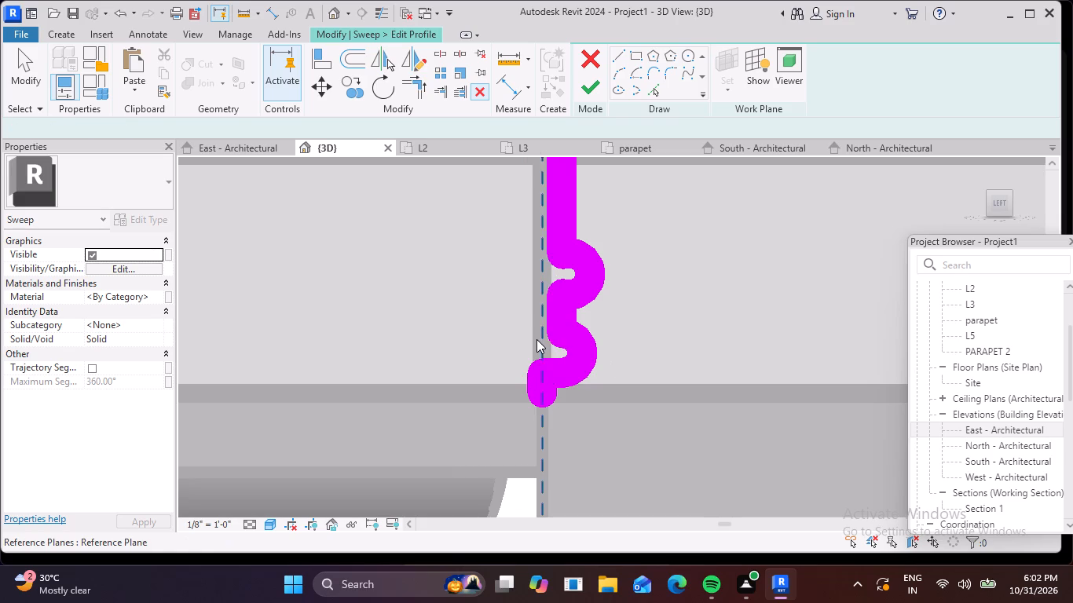
Sketch a new vertical closing line about 5 1/4" long from the path point down toward the lowest vertical segment.
middle_click_drag(533, 300, 563, 387)
scroll(534, 307, "down", 1)
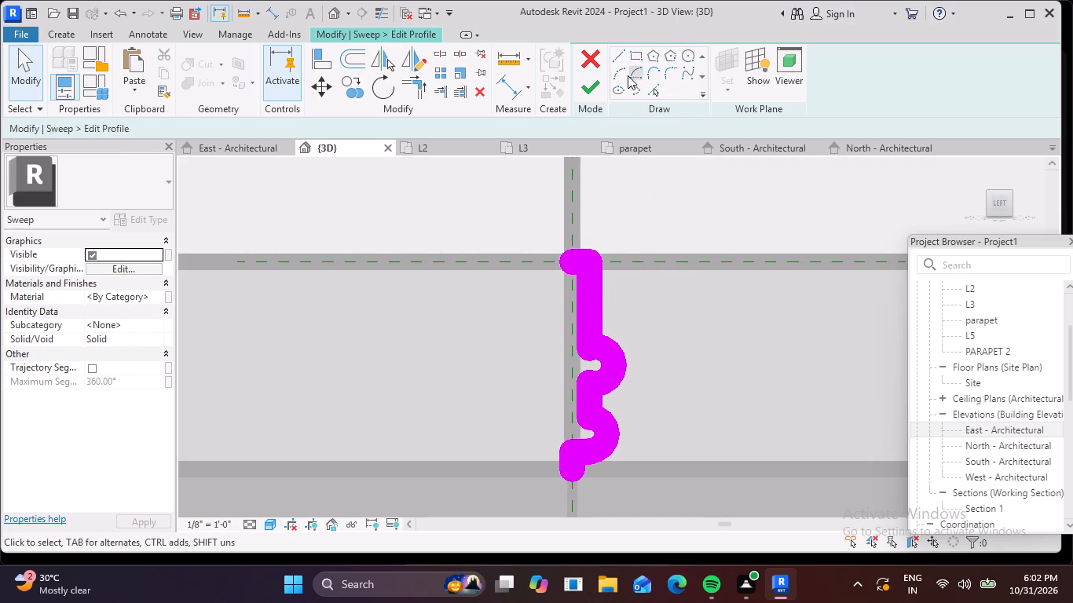
left_click(613, 57)
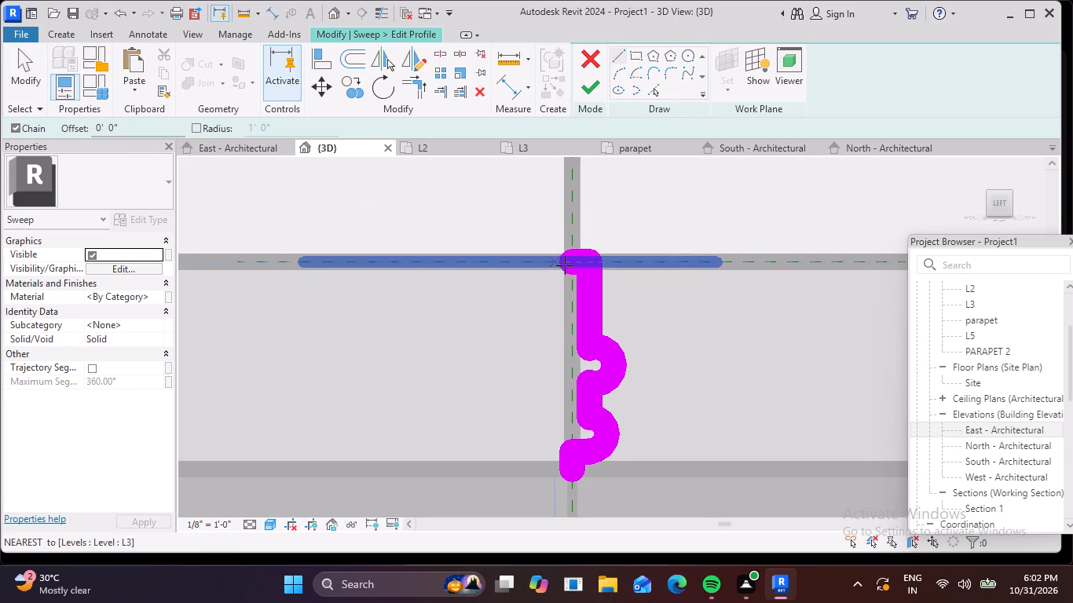
left_click(570, 256)
scroll(552, 373, "down", 1)
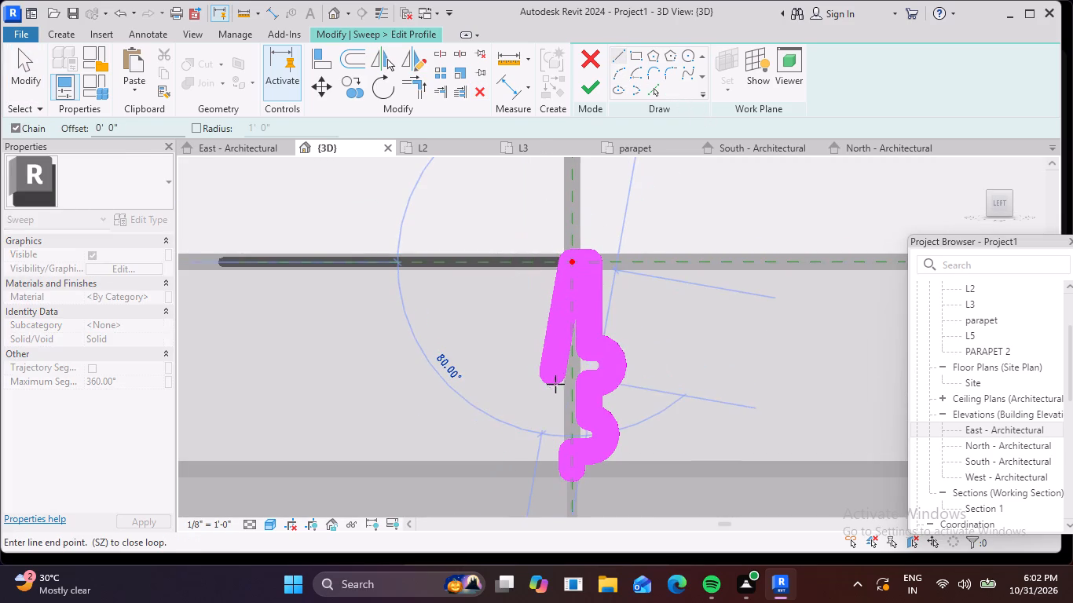
scroll(555, 384, "down", 1)
scroll(565, 430, "up", 5)
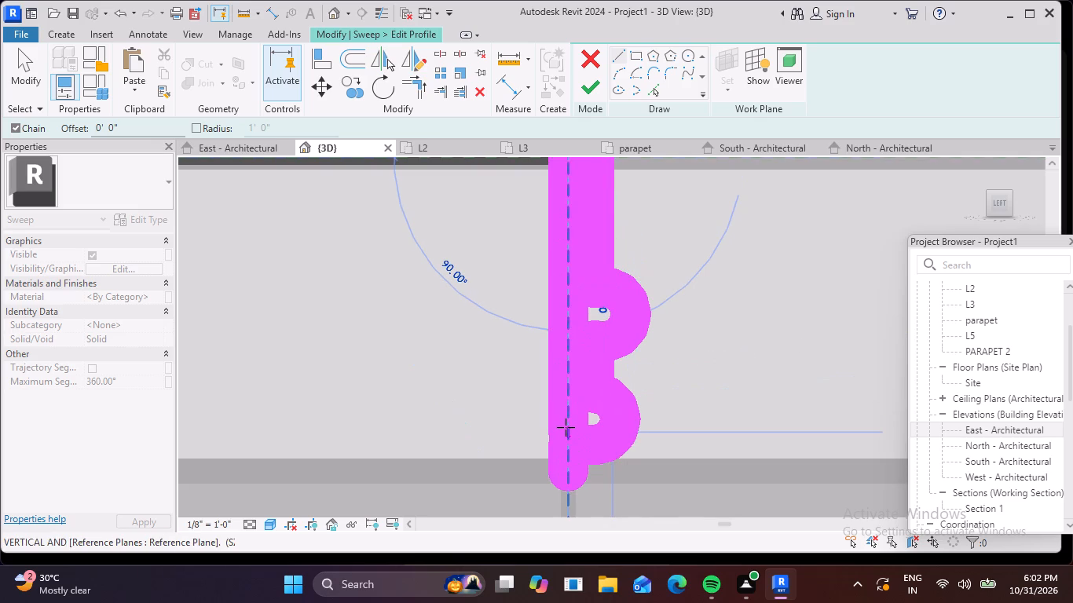
left_click(566, 430)
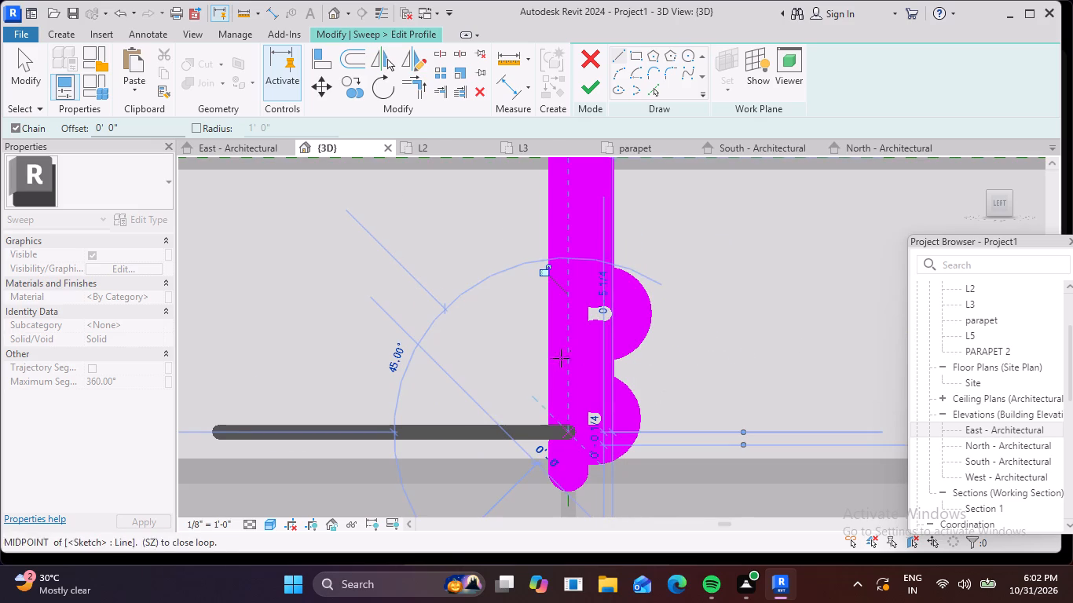
key("Escape")
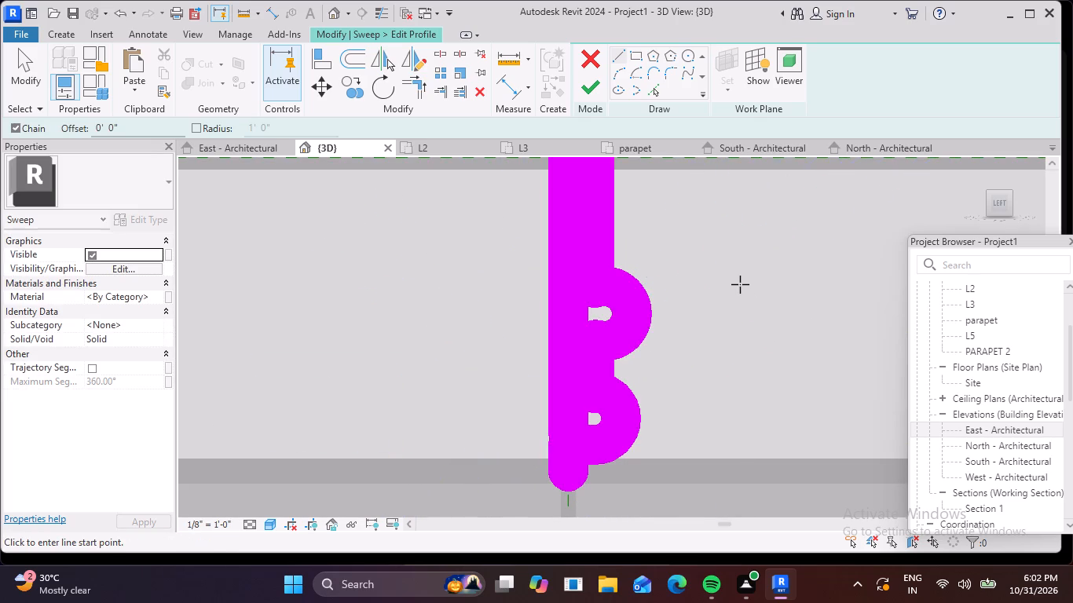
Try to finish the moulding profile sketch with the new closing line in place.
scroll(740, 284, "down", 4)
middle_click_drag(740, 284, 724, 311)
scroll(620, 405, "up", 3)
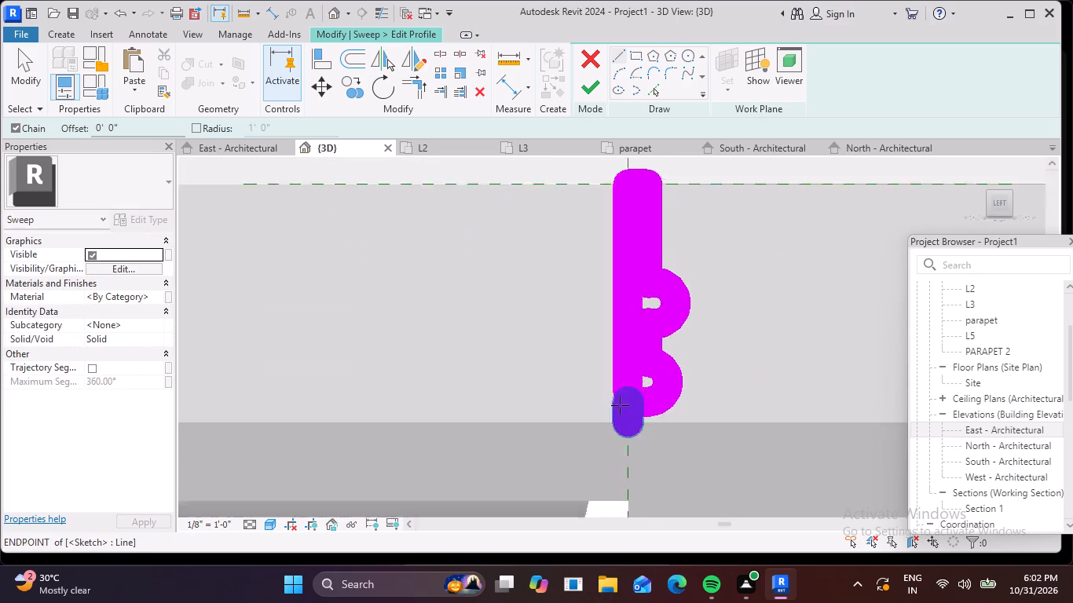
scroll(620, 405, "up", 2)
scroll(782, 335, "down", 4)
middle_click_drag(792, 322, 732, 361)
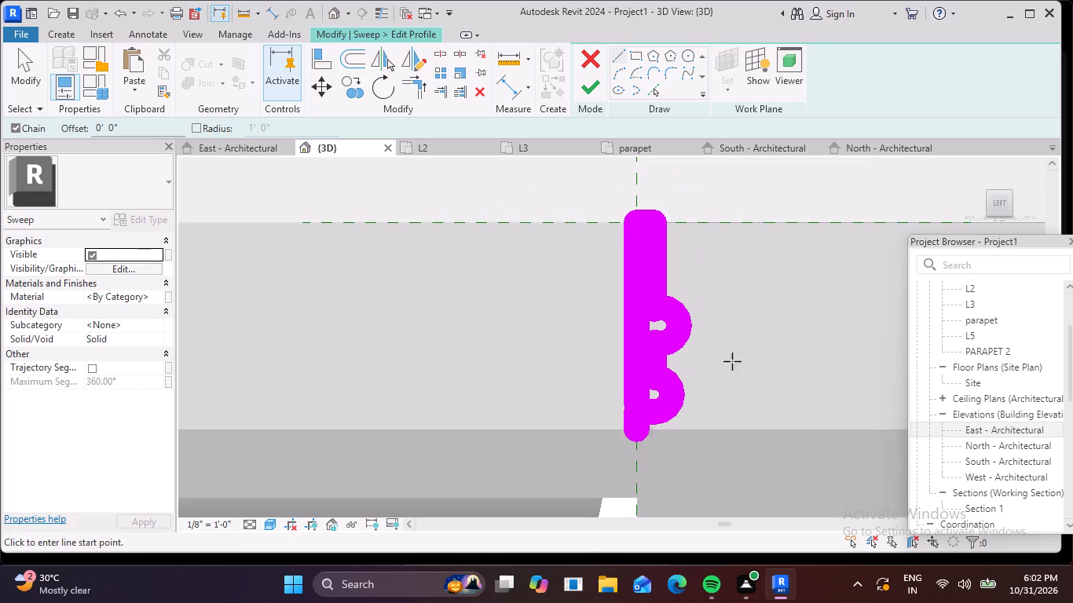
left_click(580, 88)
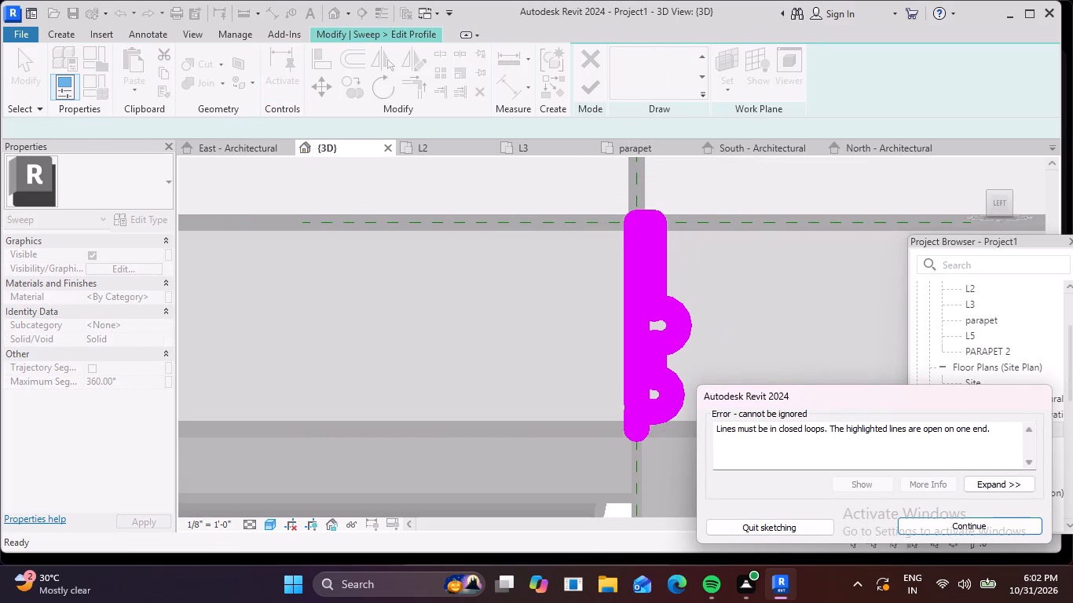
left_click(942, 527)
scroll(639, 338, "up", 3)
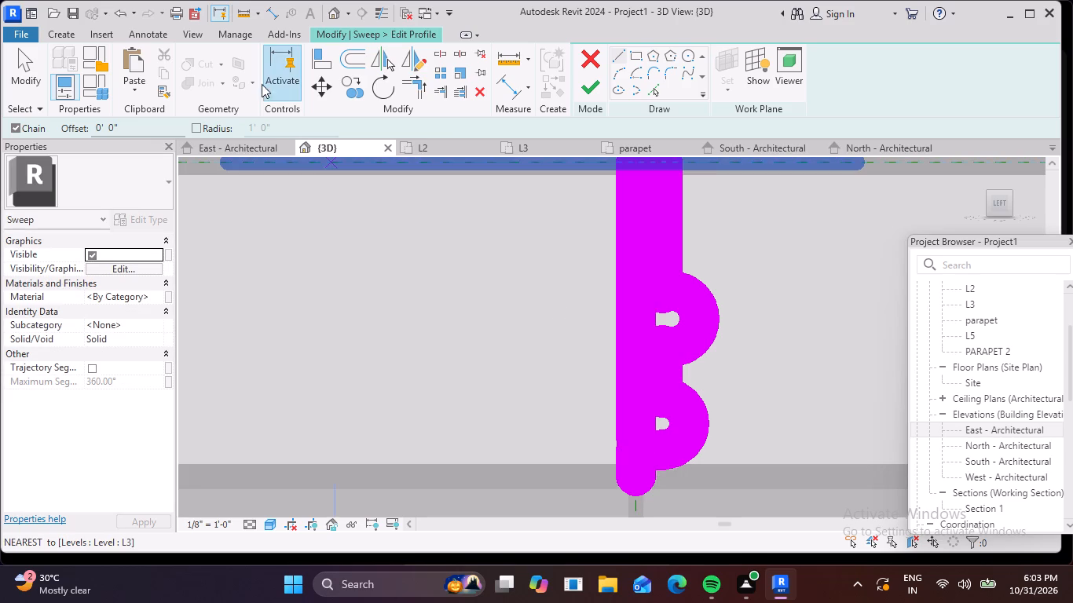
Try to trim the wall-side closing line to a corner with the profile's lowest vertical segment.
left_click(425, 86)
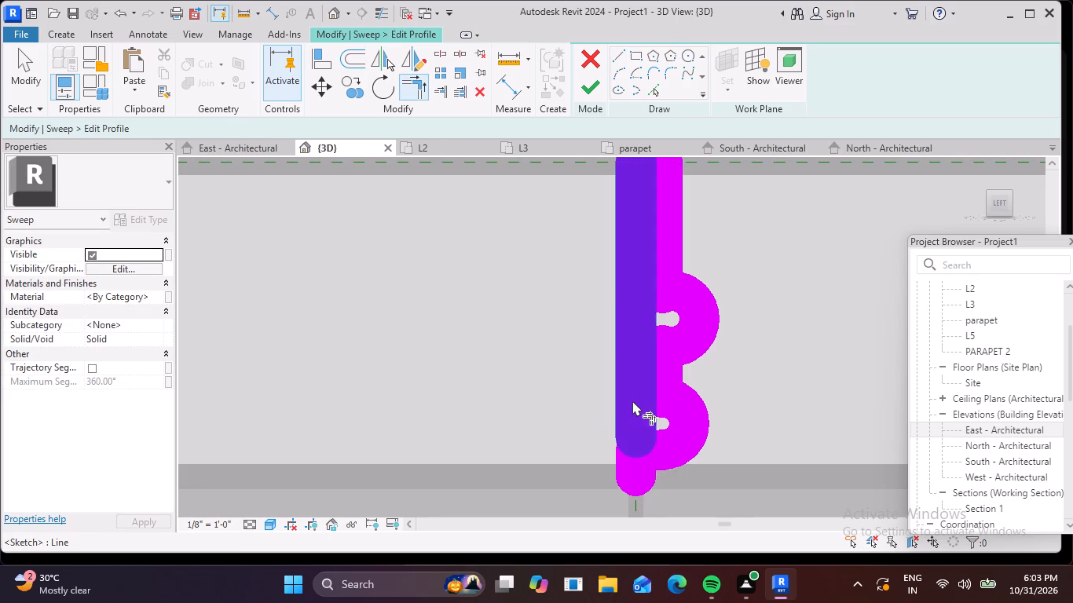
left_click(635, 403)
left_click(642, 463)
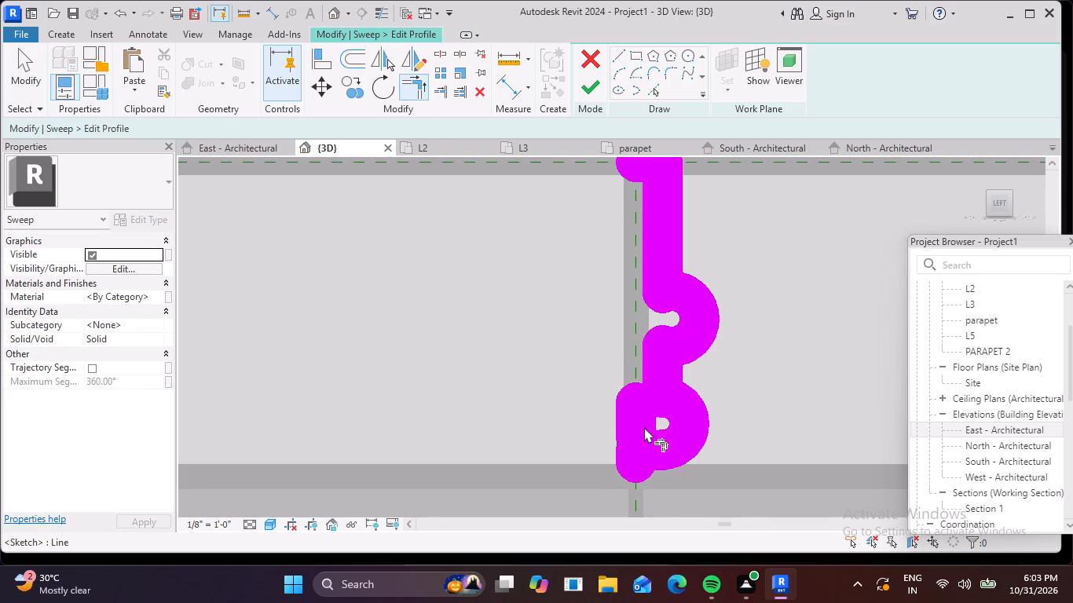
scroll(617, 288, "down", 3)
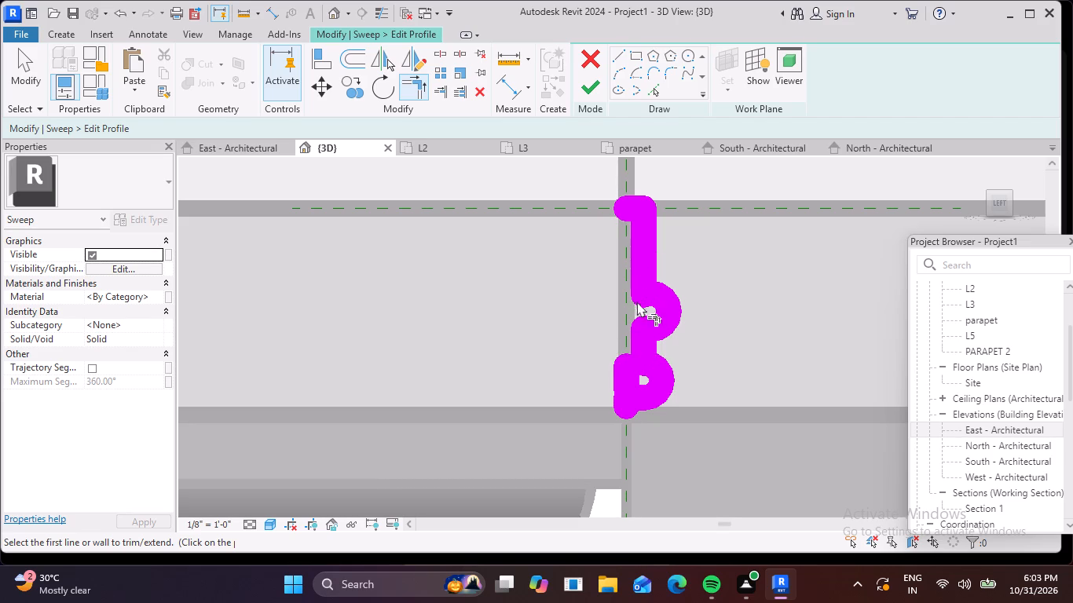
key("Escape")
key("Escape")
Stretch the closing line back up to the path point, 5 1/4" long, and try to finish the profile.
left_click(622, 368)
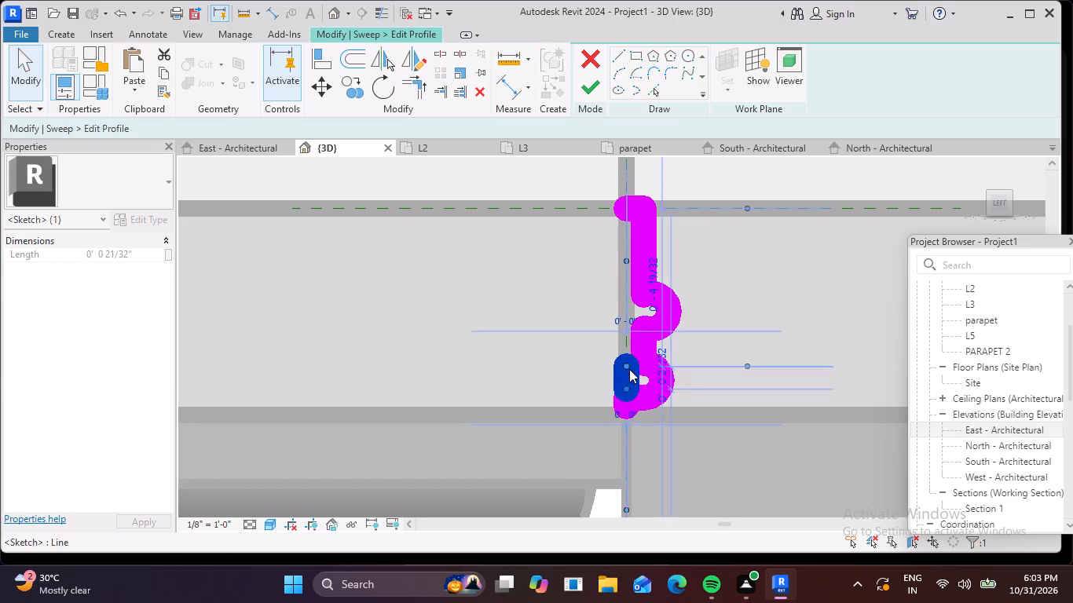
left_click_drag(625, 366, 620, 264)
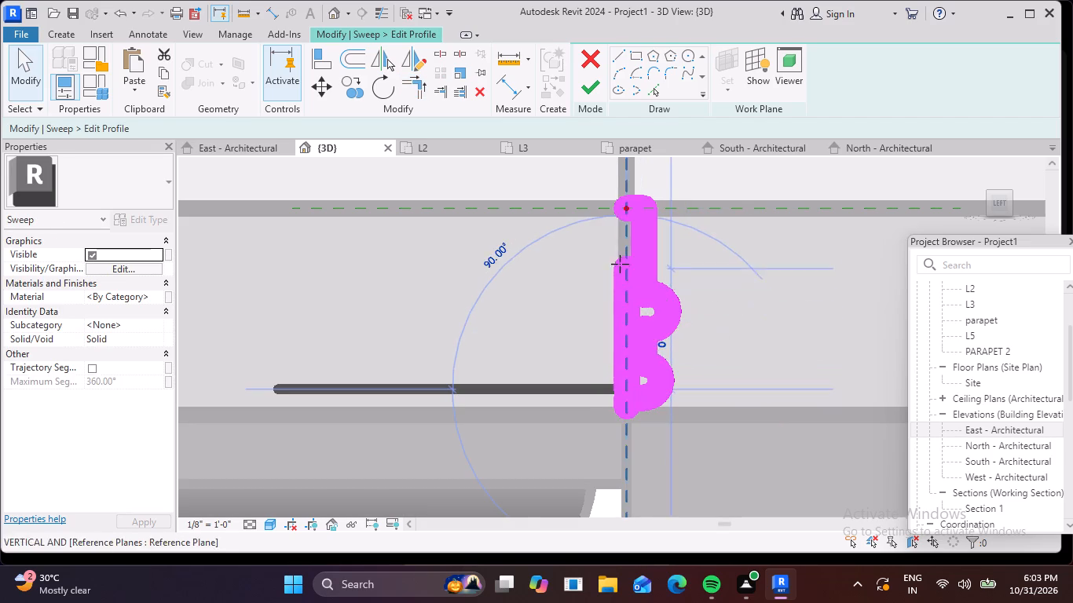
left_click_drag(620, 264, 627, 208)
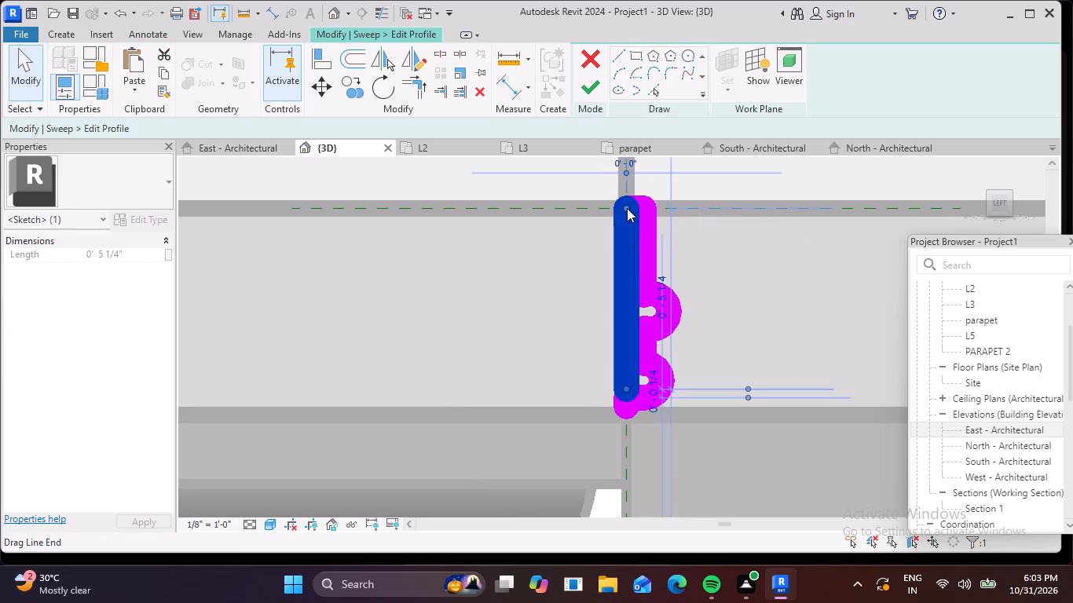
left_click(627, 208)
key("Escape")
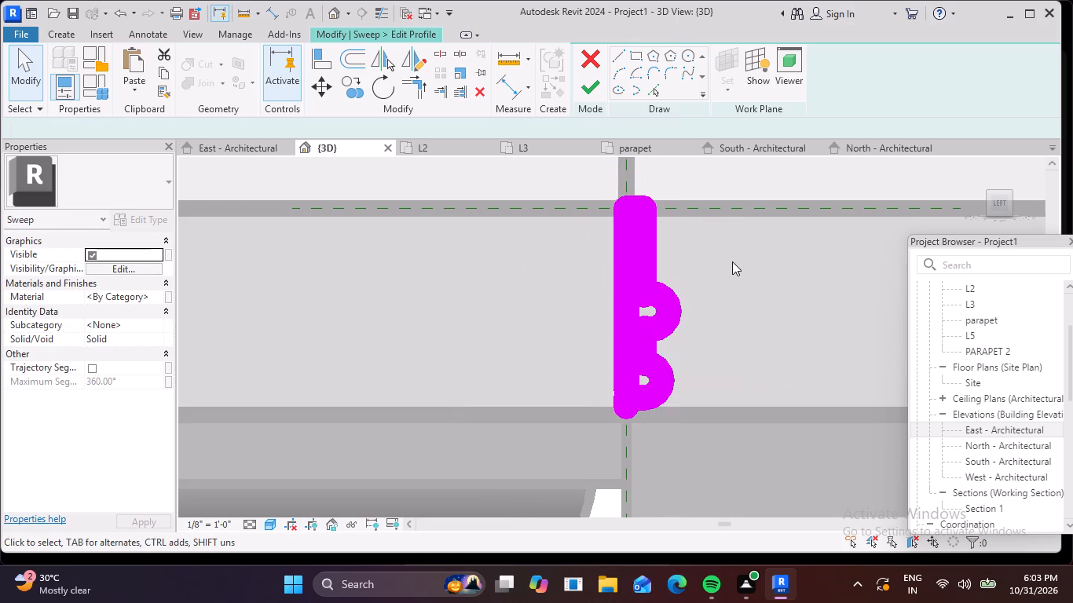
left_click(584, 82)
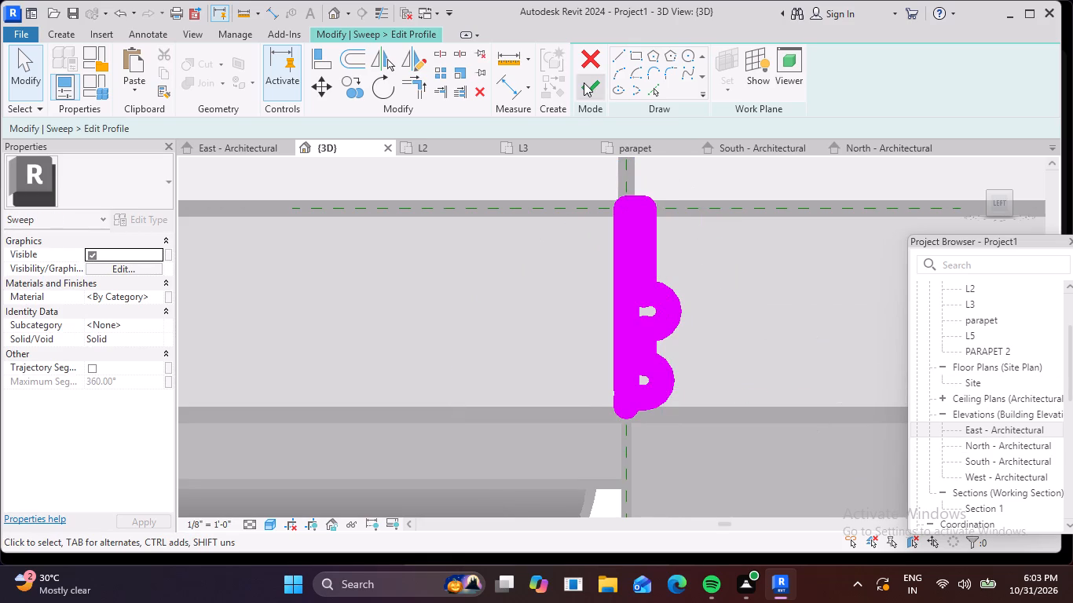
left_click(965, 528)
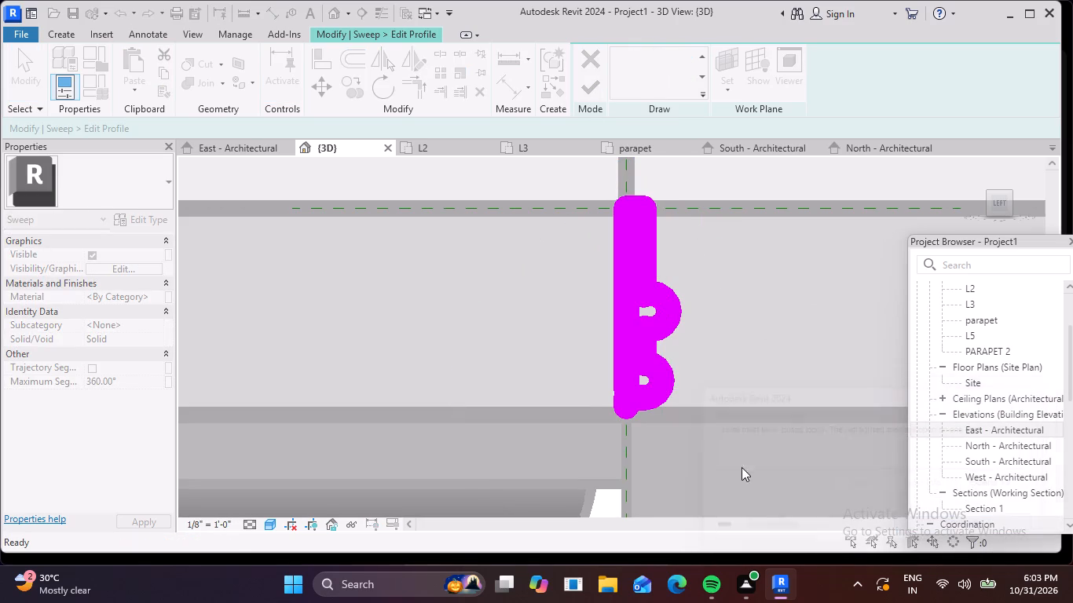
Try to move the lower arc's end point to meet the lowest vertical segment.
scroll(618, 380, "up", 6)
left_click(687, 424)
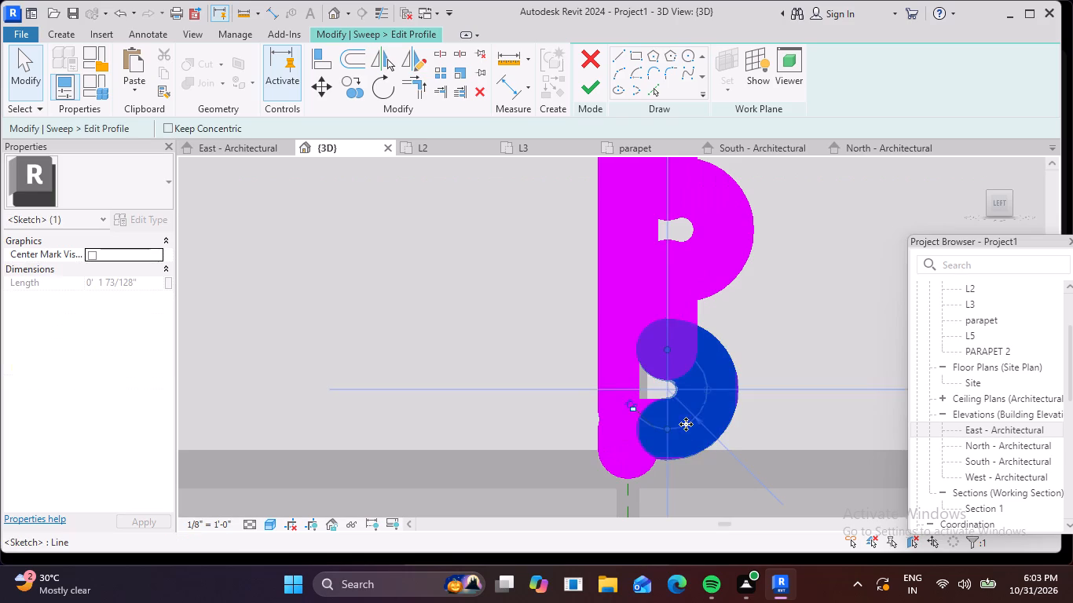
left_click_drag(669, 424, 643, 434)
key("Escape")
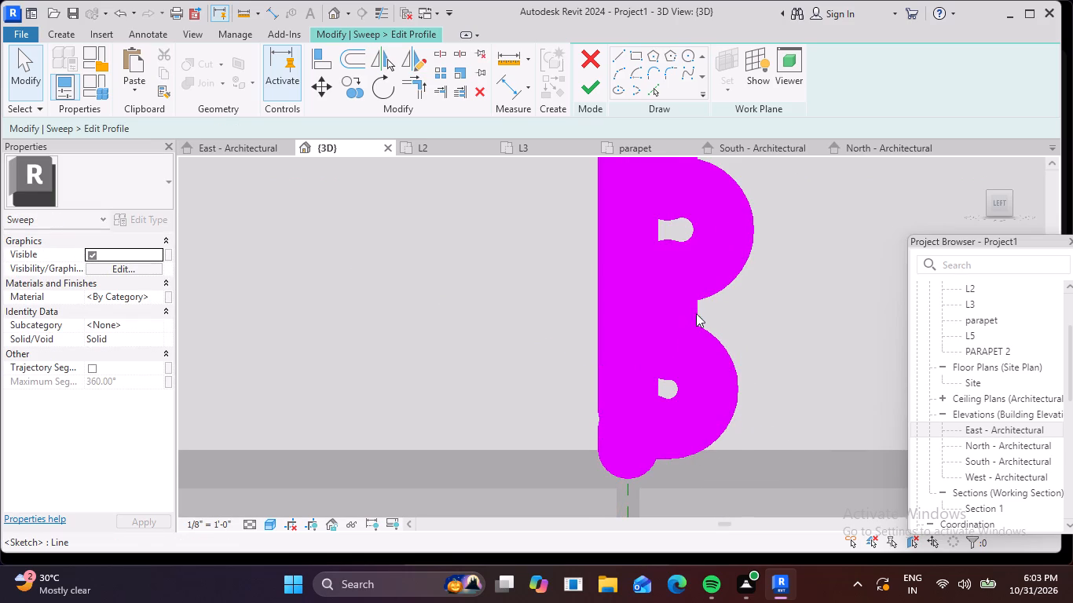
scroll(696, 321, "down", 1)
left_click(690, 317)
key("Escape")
Delete the entire moulding profile sketch.
scroll(697, 302, "down", 5)
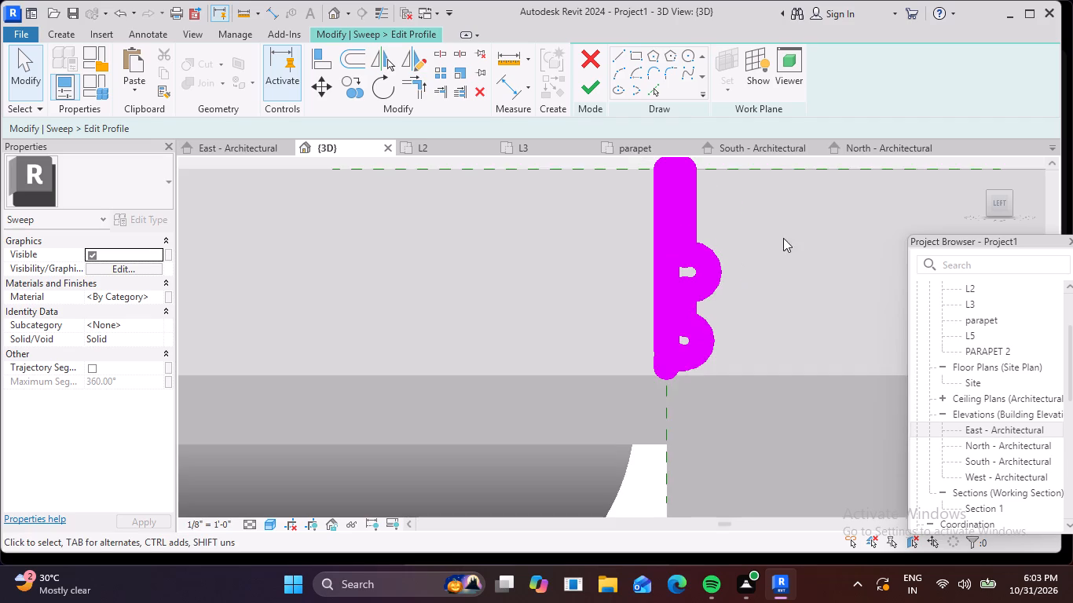
scroll(593, 179, "down", 2)
middle_click_drag(583, 201, 542, 271)
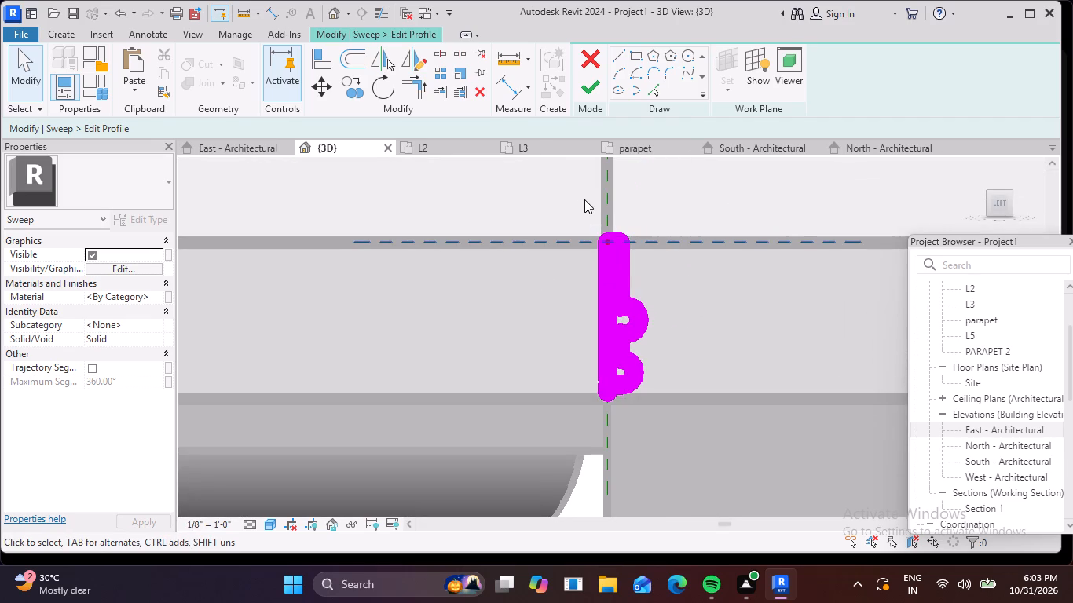
left_click_drag(562, 206, 706, 426)
key("Delete")
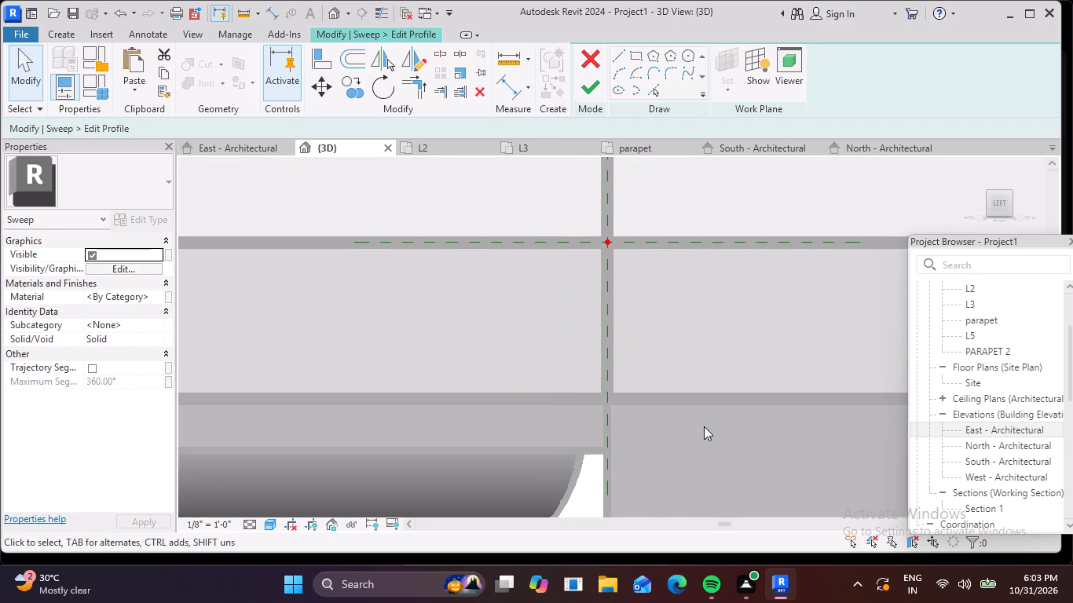
Start a new profile with a short horizontal line outward from the path point and a 1" vertical line down from its end.
type("L")
key("space")
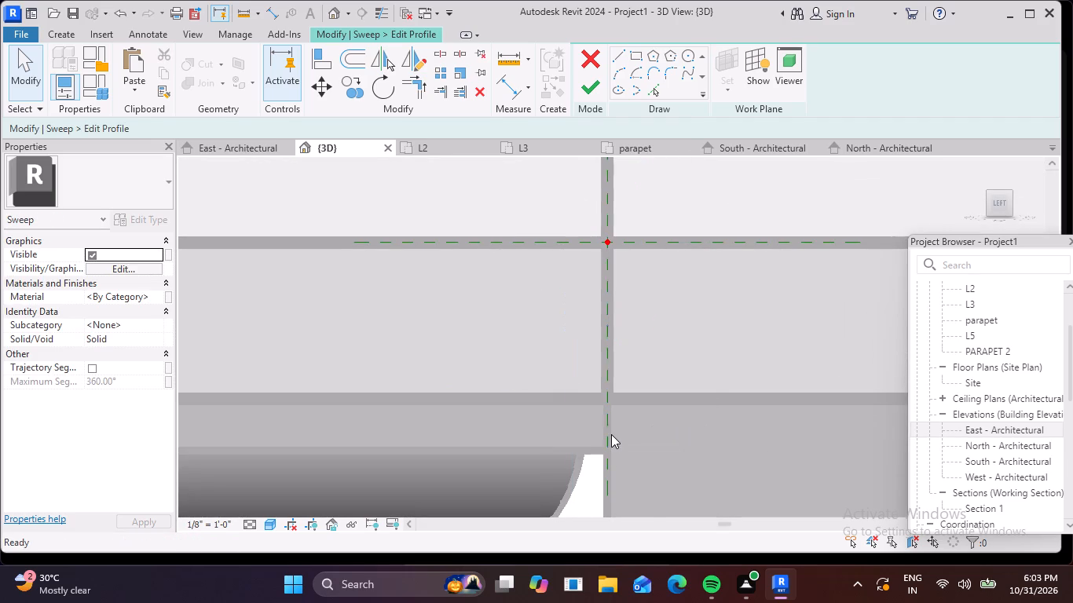
scroll(616, 257, "up", 4)
left_click(602, 232)
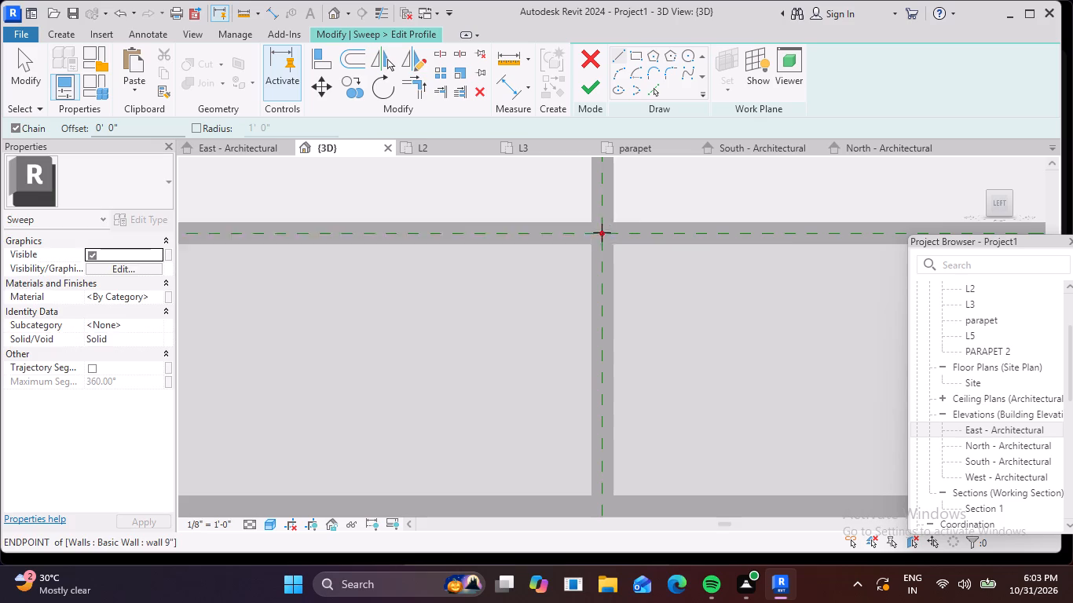
left_click(652, 235)
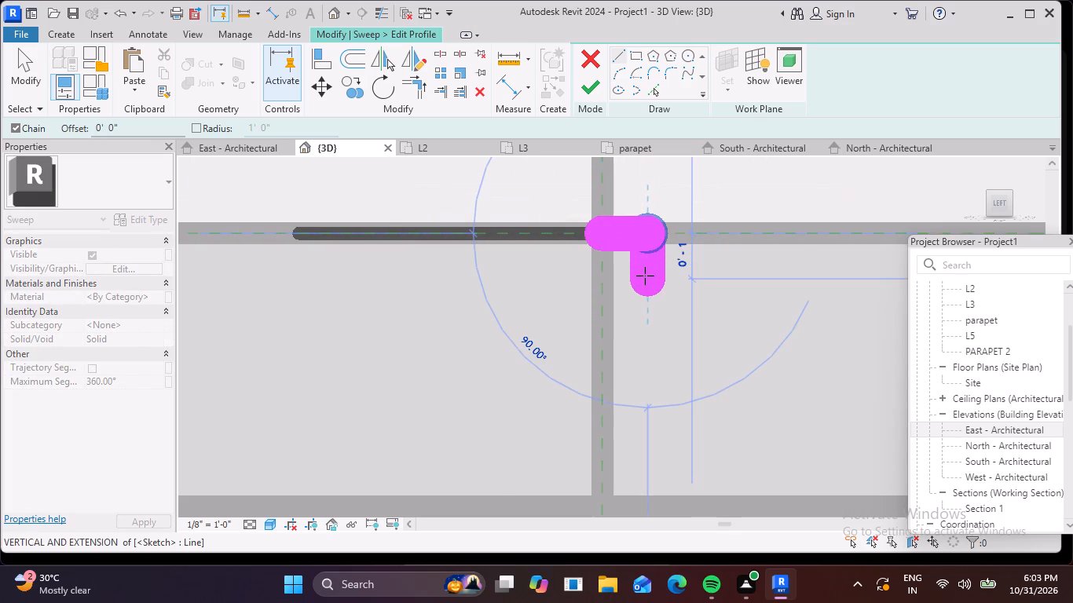
key("Escape")
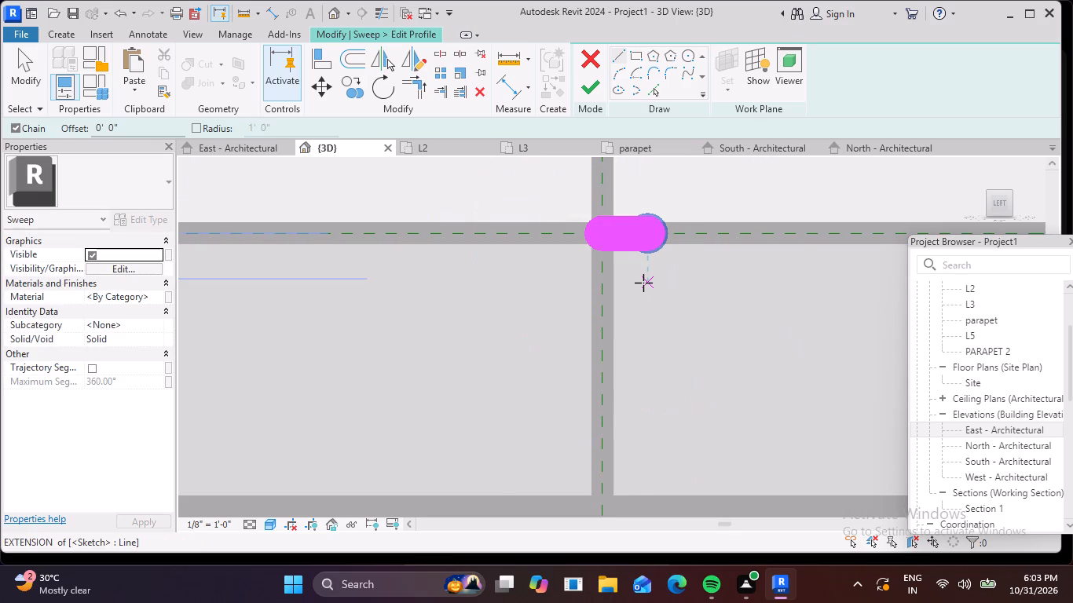
key("Escape")
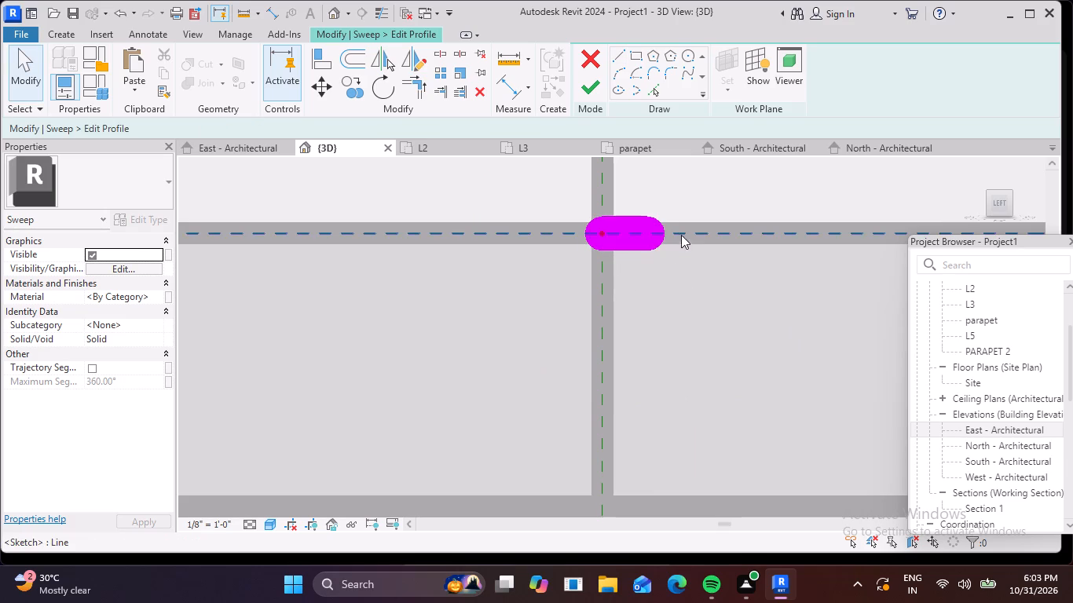
left_click(618, 51)
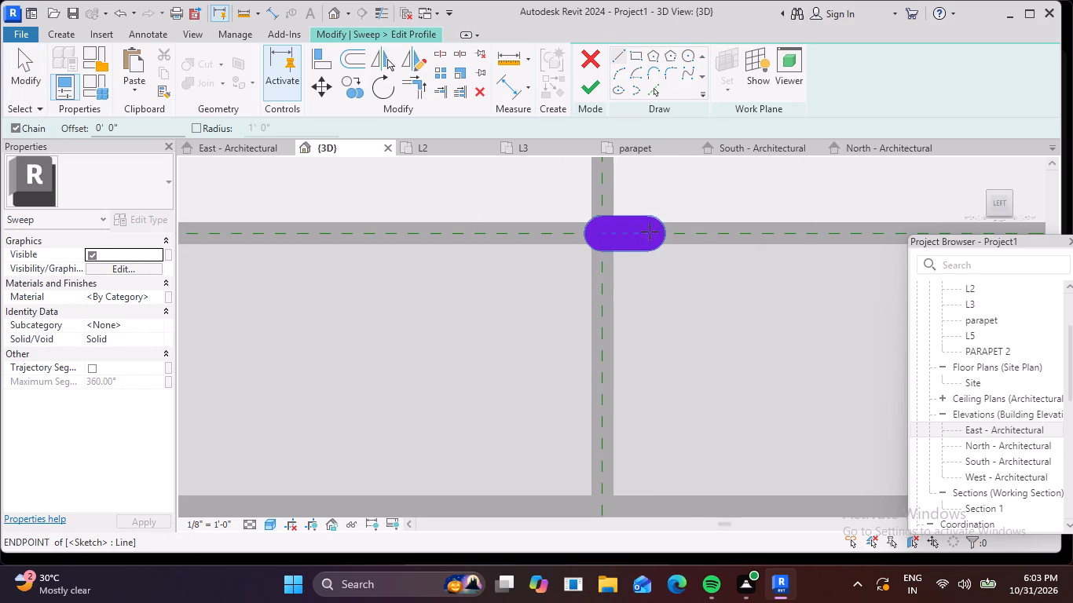
left_click(650, 232)
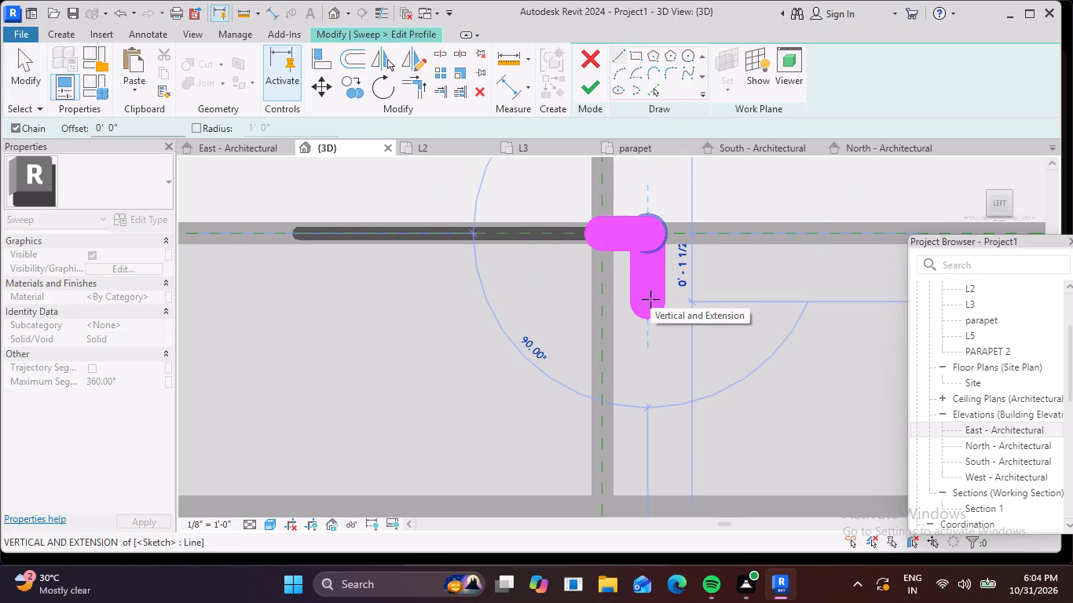
left_click(654, 283)
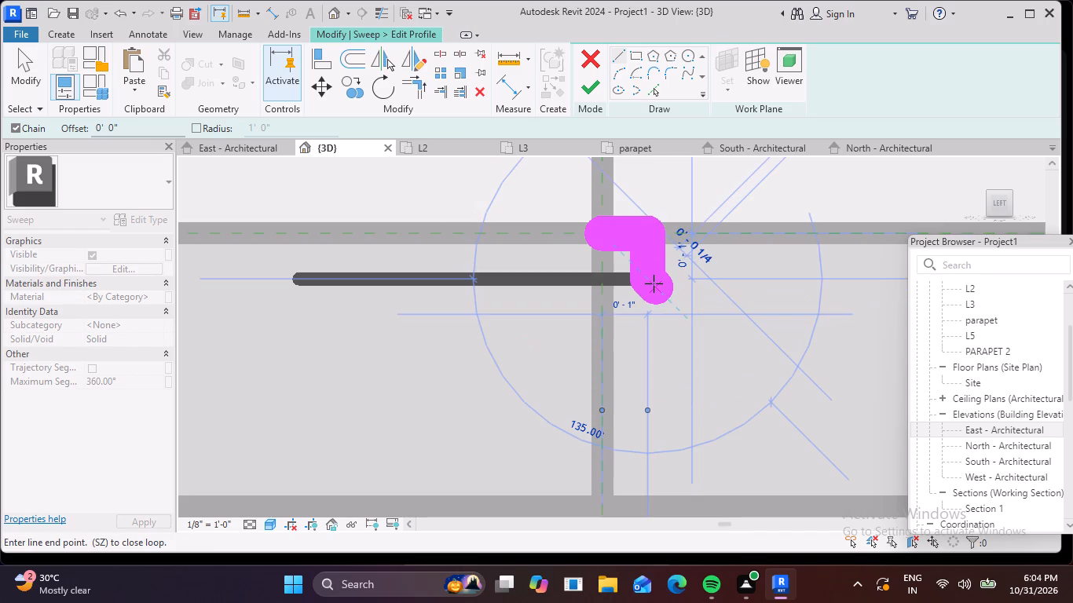
Add an outward-bulging arc 1" high below the vertical line, using a start-end-radius arc.
left_click(619, 74)
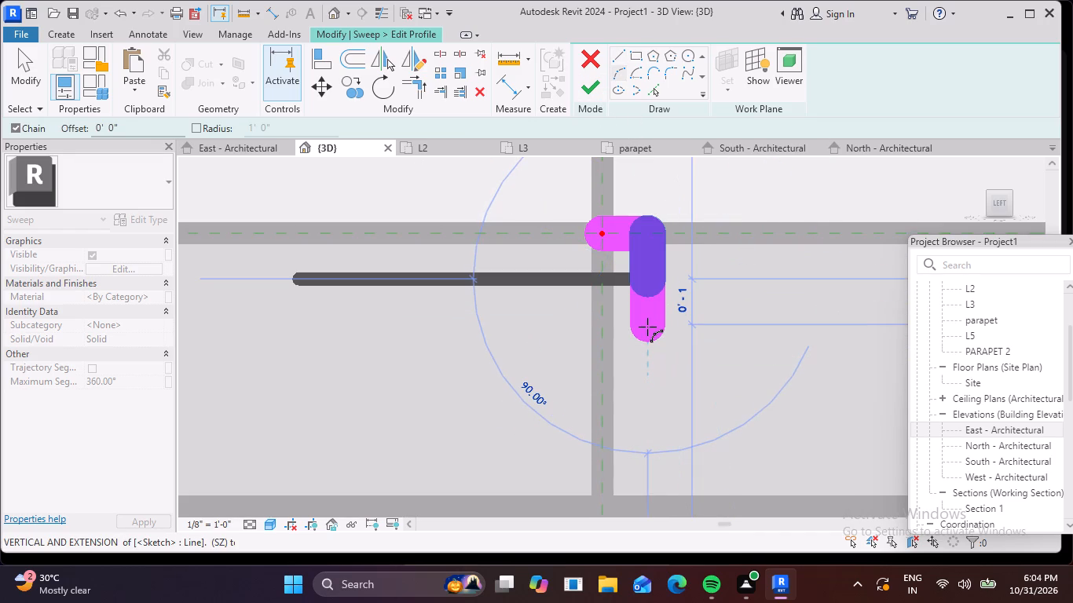
left_click(647, 327)
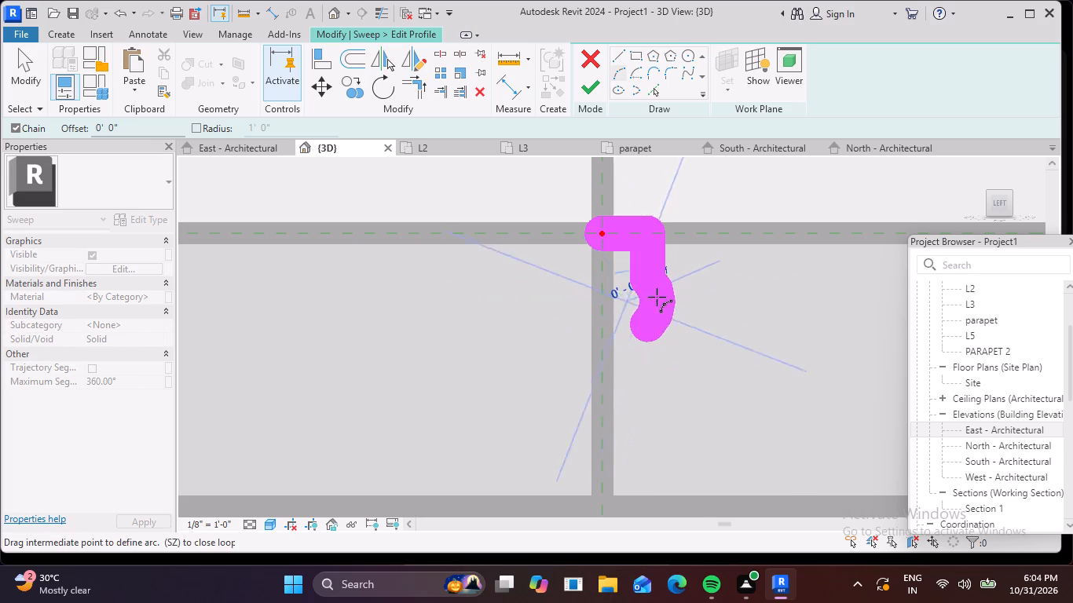
left_click(645, 278)
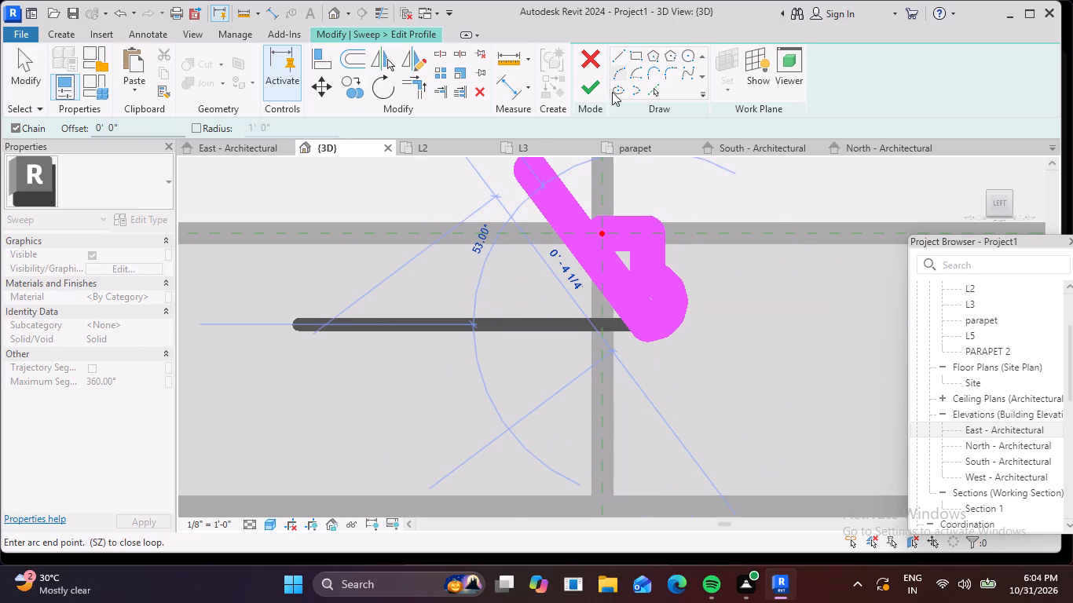
left_click(619, 79)
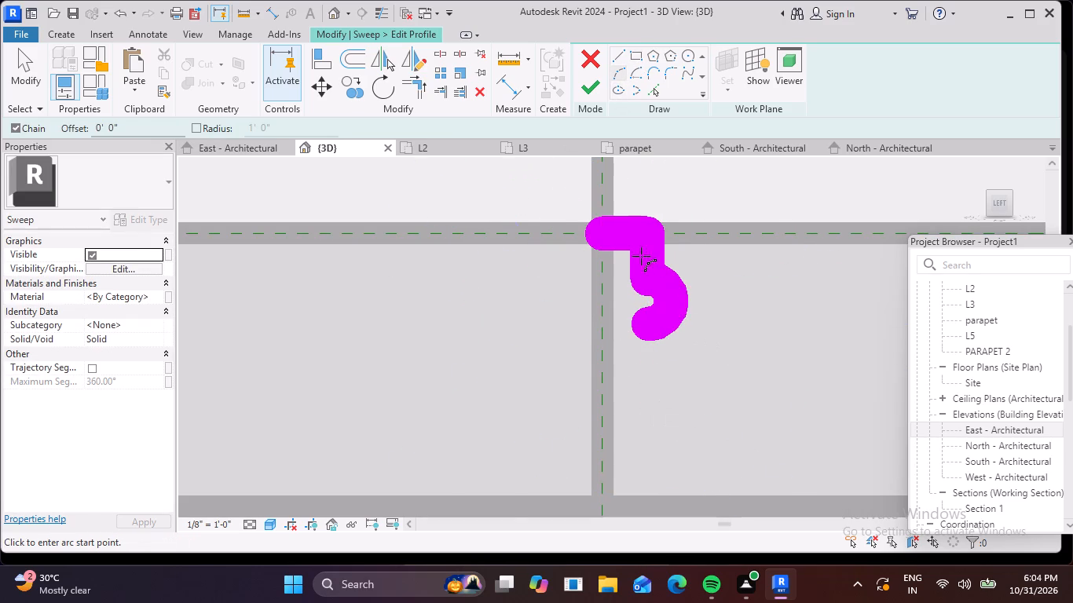
left_click(621, 72)
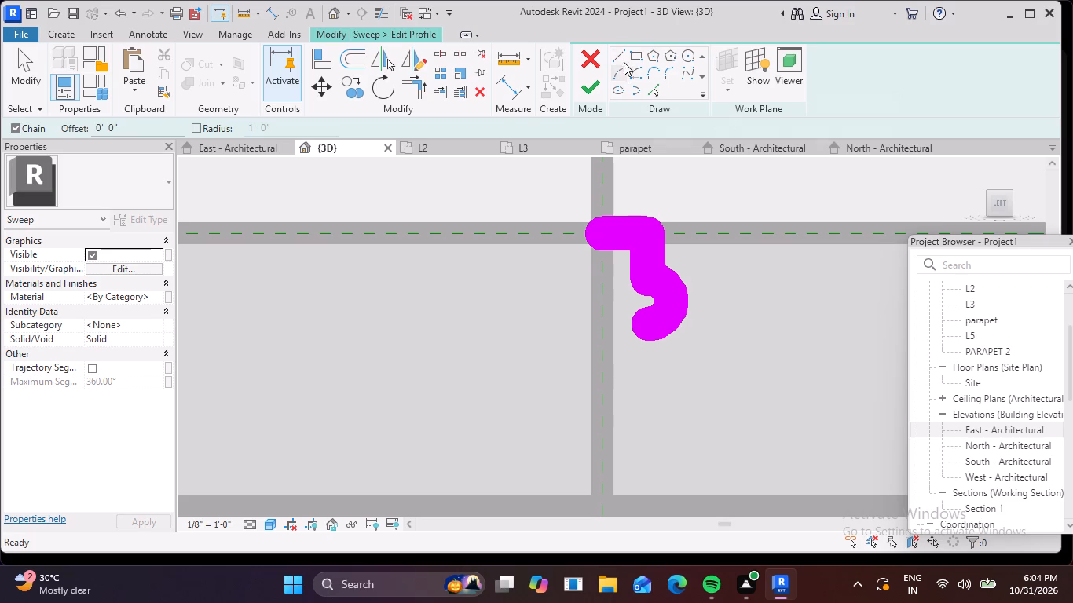
Continue the profile down with a 1" vertical line and a second outward-bulging arc 1" high.
left_click(622, 55)
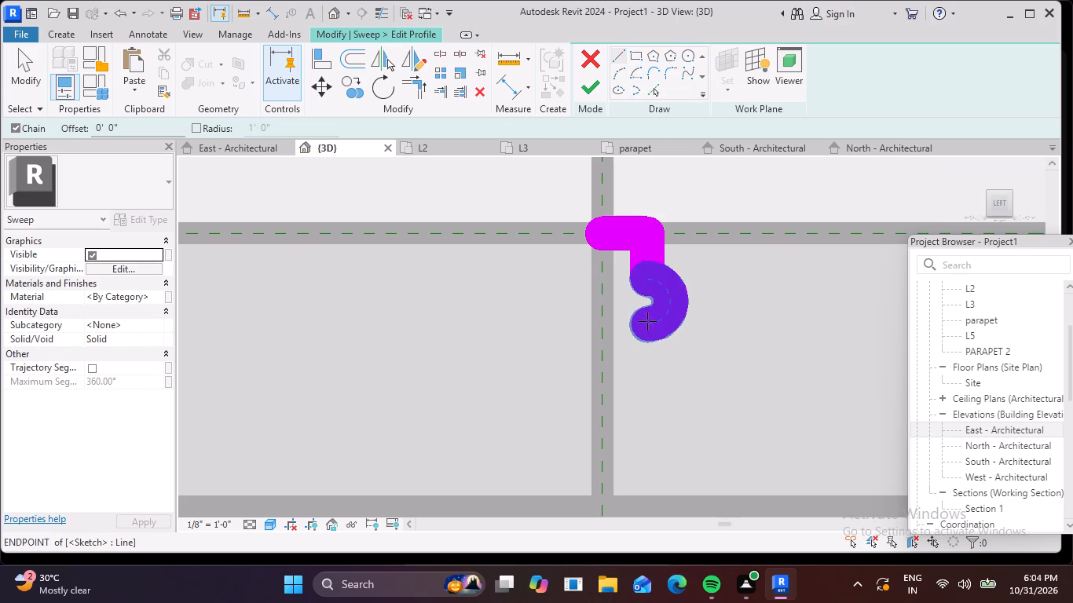
left_click(647, 321)
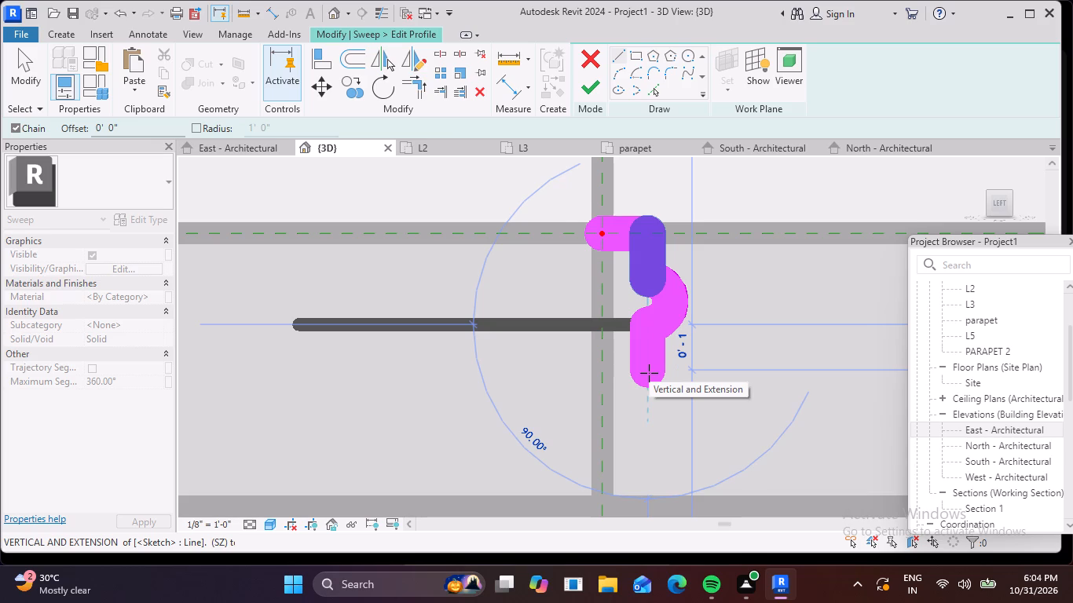
left_click(649, 373)
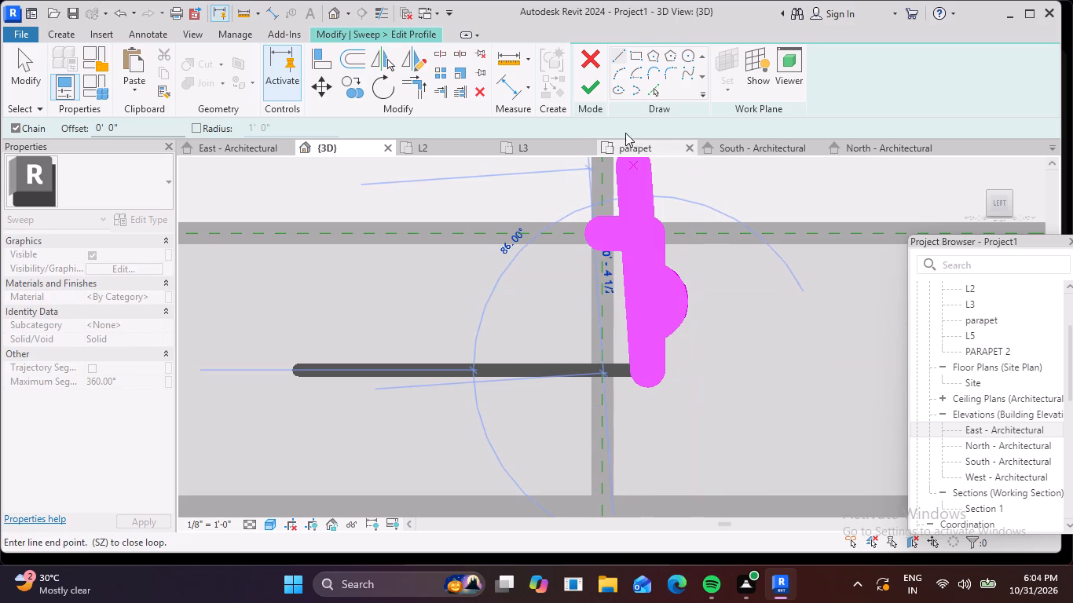
left_click(623, 73)
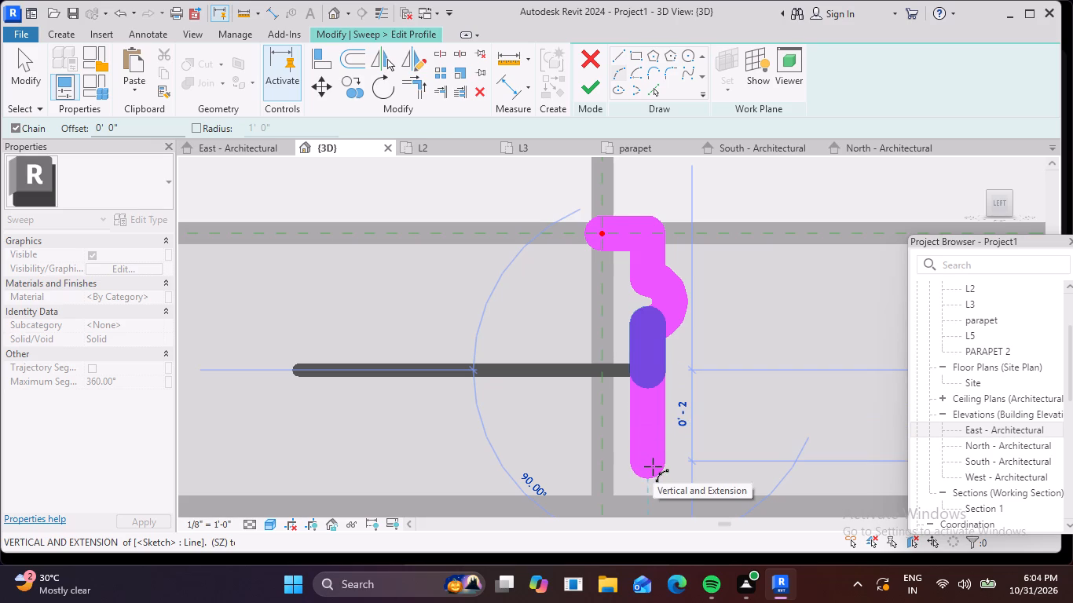
left_click(648, 414)
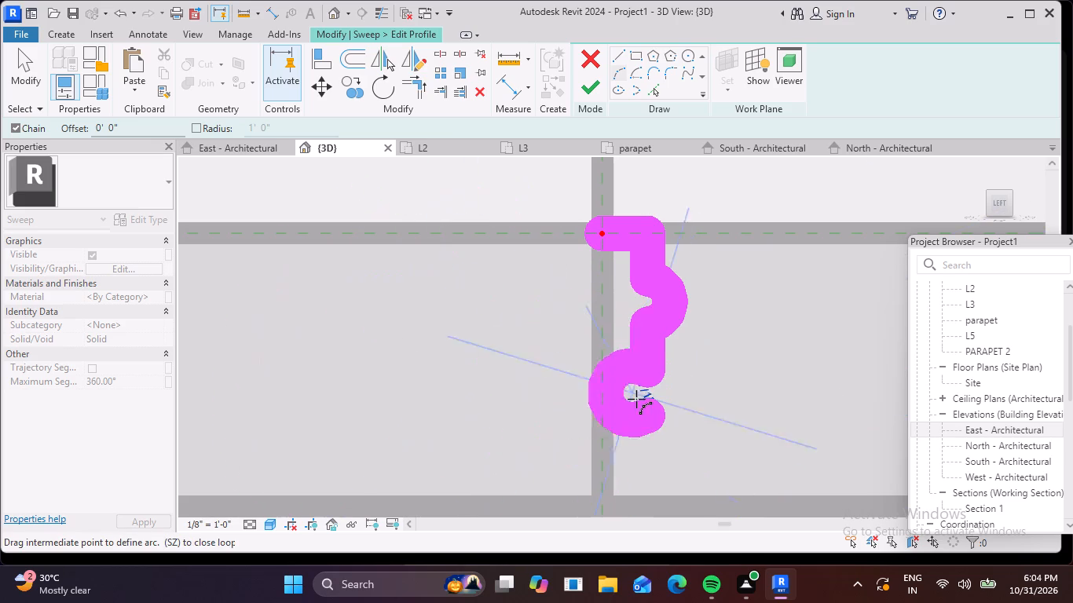
left_click(651, 371)
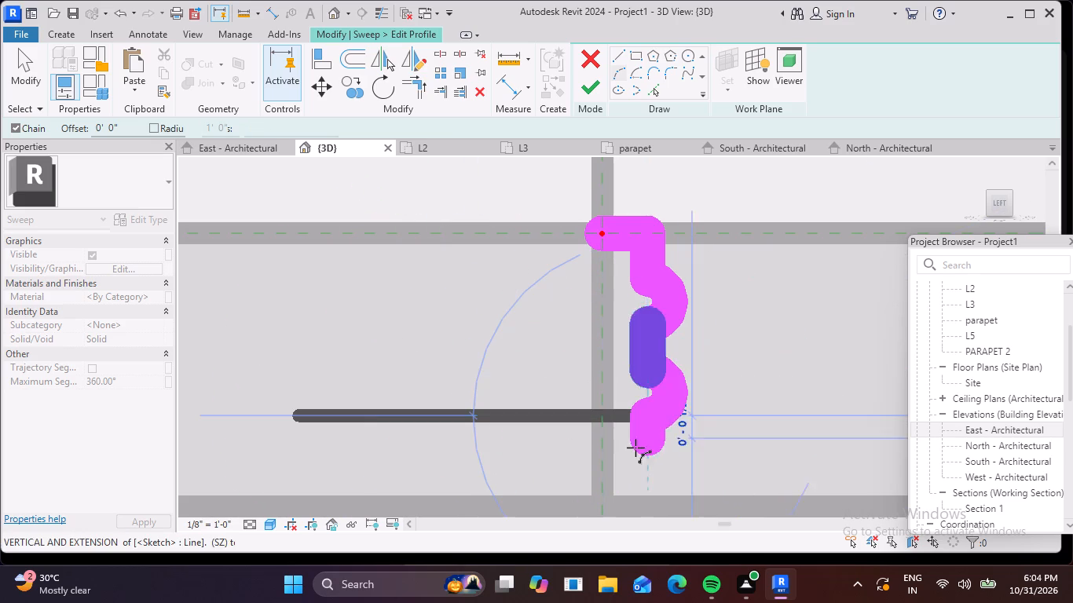
Close the profile with straight lines down to the floor's bottom edge, 1" inward, and vertically up to the path point.
left_click(621, 57)
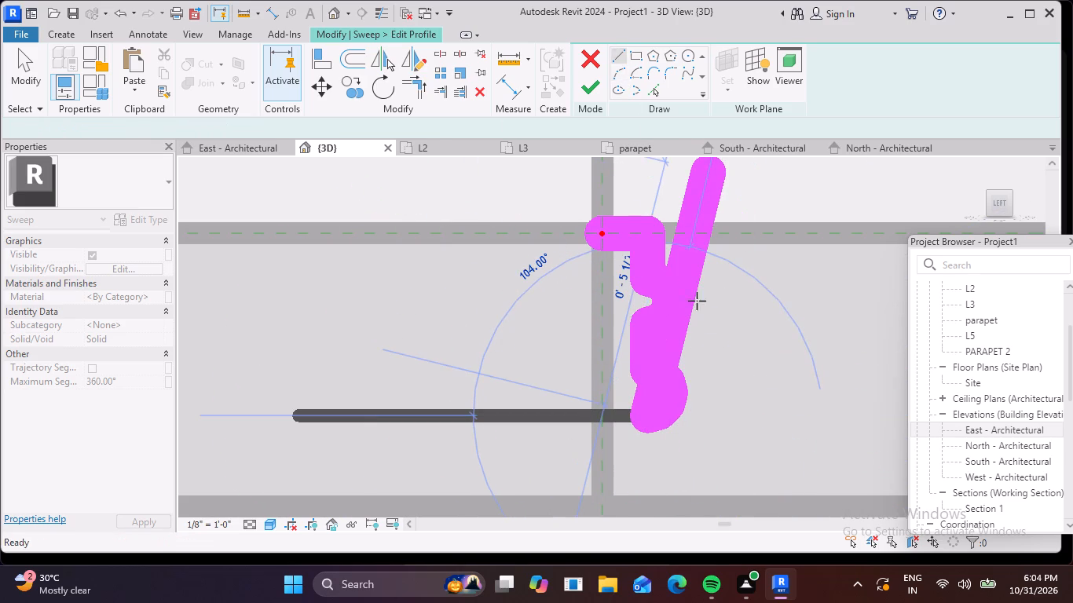
scroll(679, 422, "down", 3)
middle_click_drag(672, 444, 639, 369)
scroll(633, 386, "up", 4)
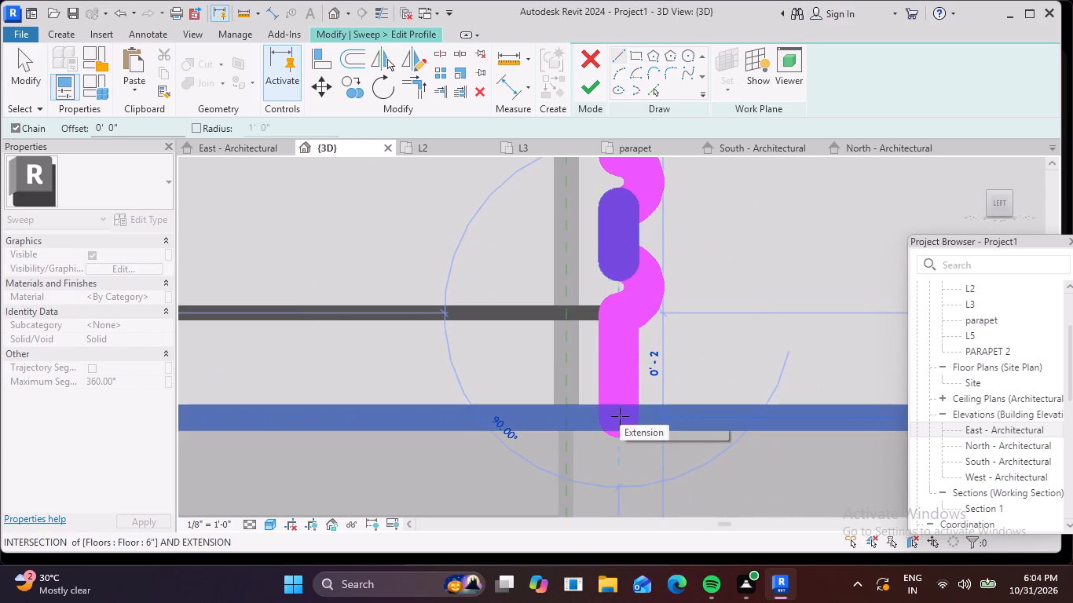
left_click(620, 416)
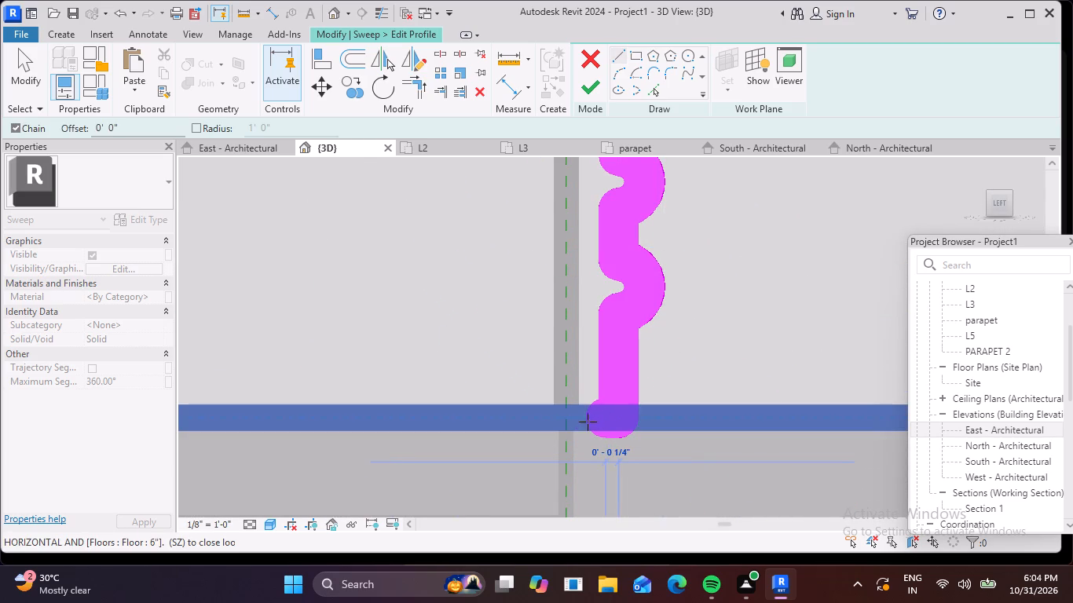
left_click(565, 418)
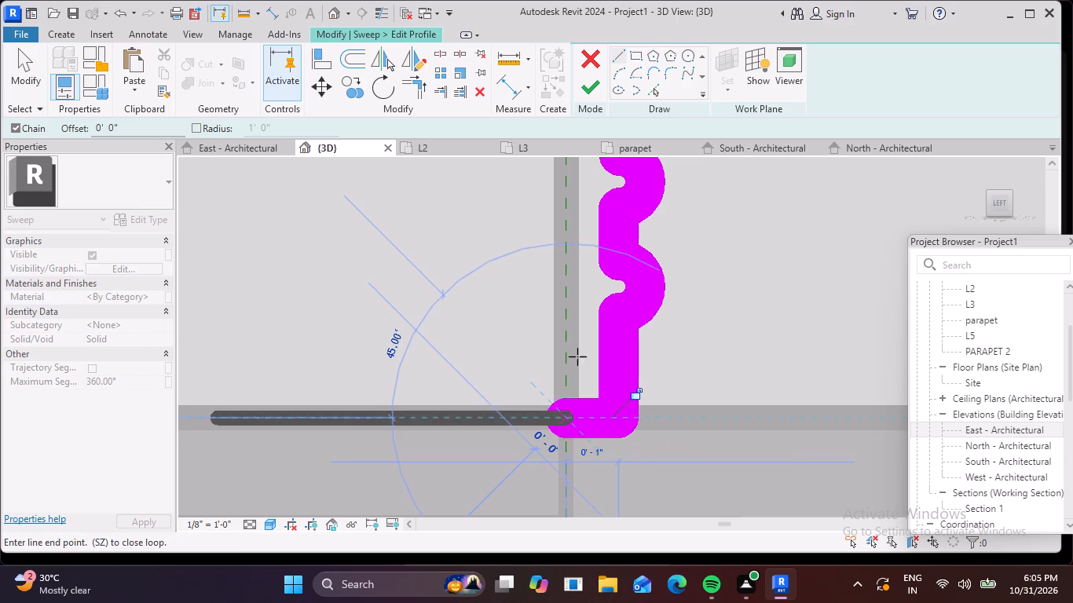
middle_click_drag(544, 244, 540, 491)
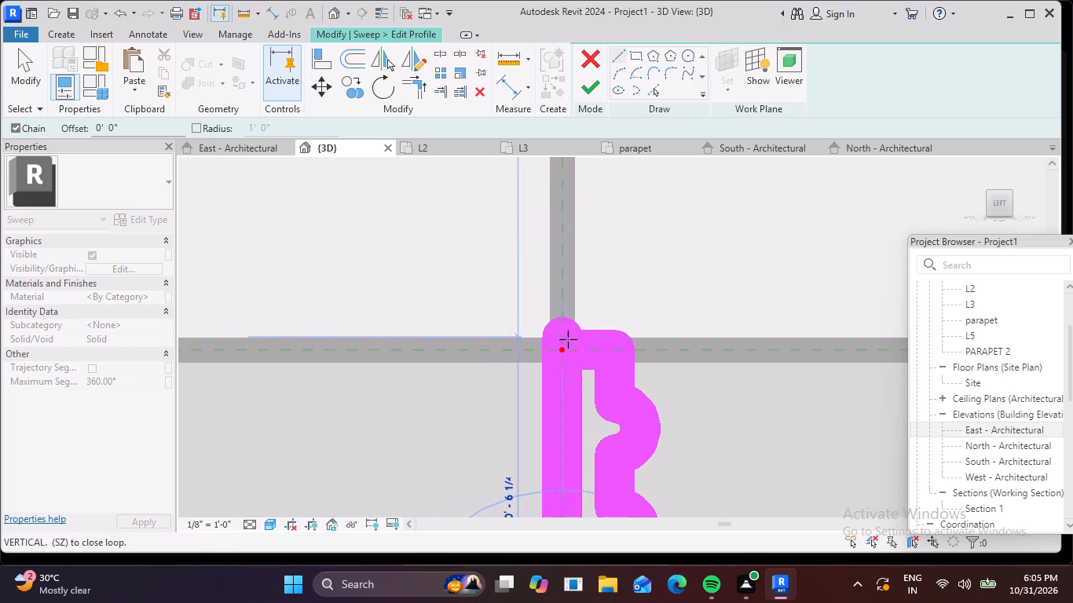
left_click(562, 348)
Finish the closed profile sketch and complete the lower moulding sweep.
scroll(632, 351, "down", 4)
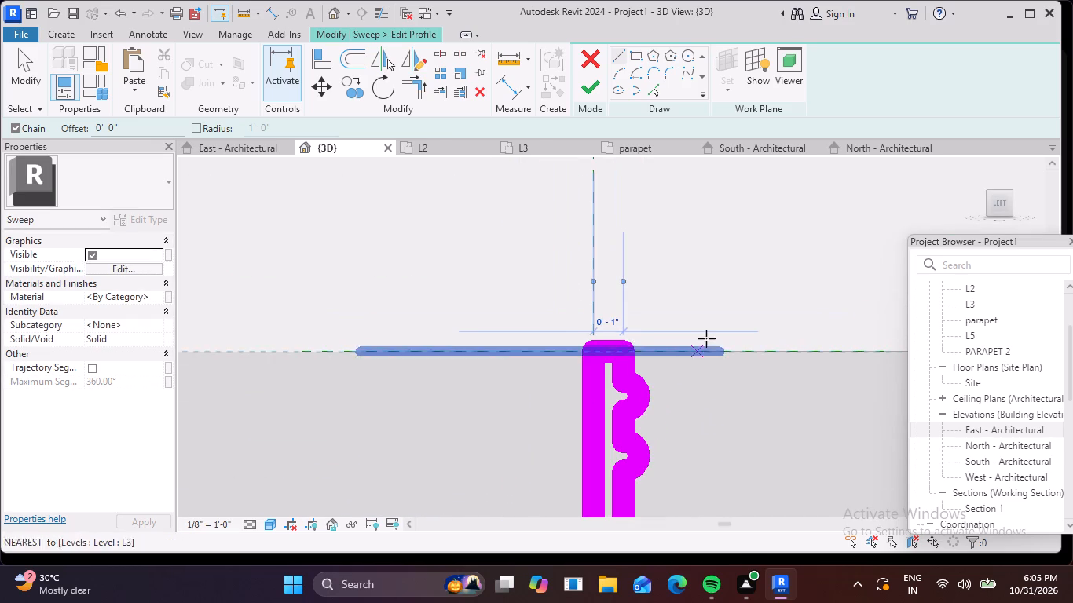
left_click(591, 83)
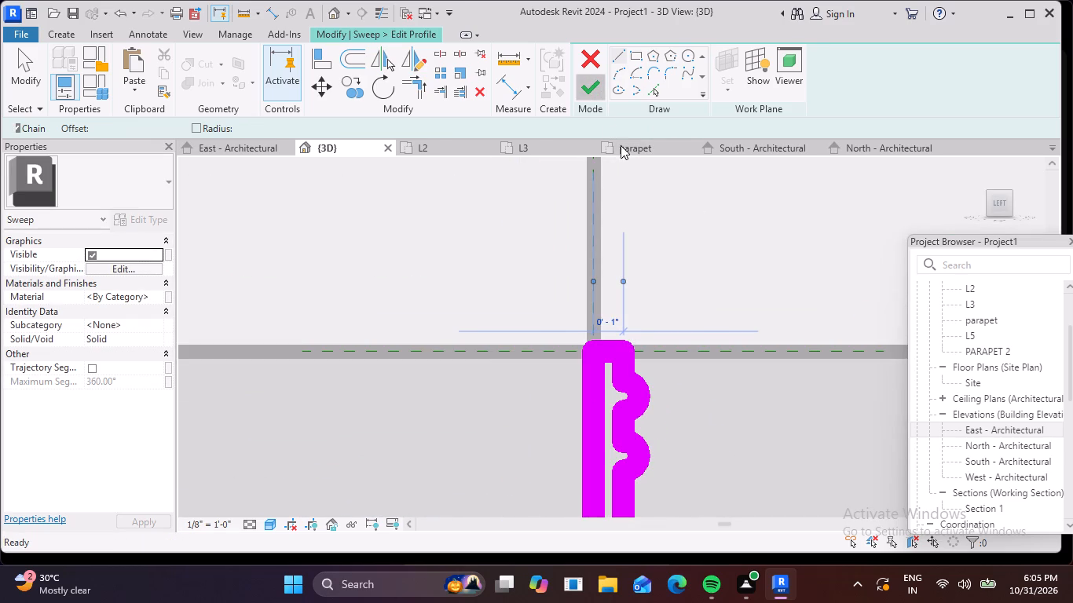
scroll(703, 324, "down", 3)
middle_click_drag(705, 359, 660, 282)
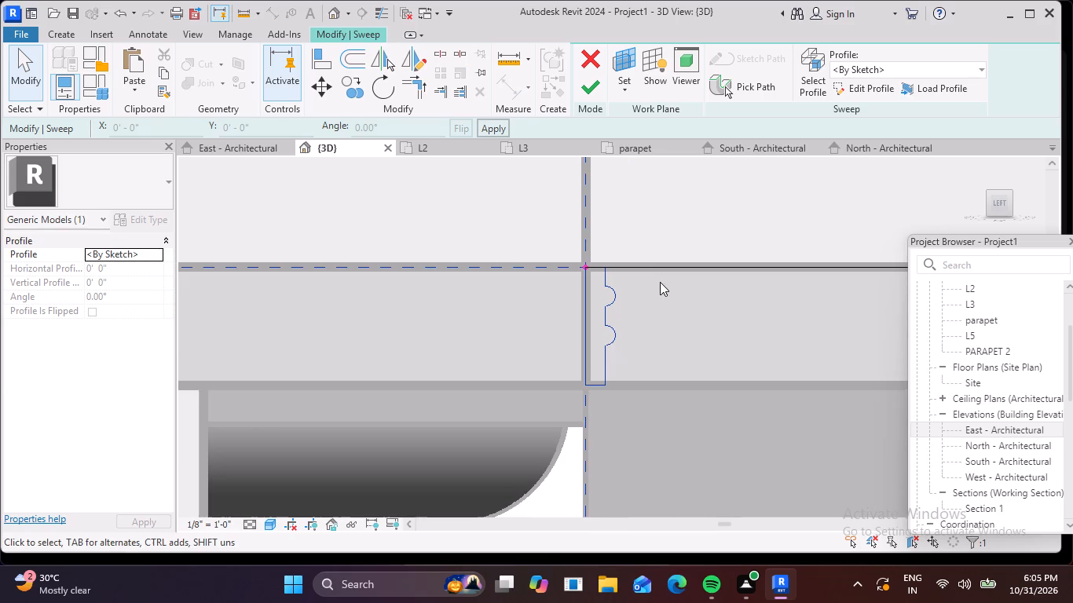
left_click(588, 80)
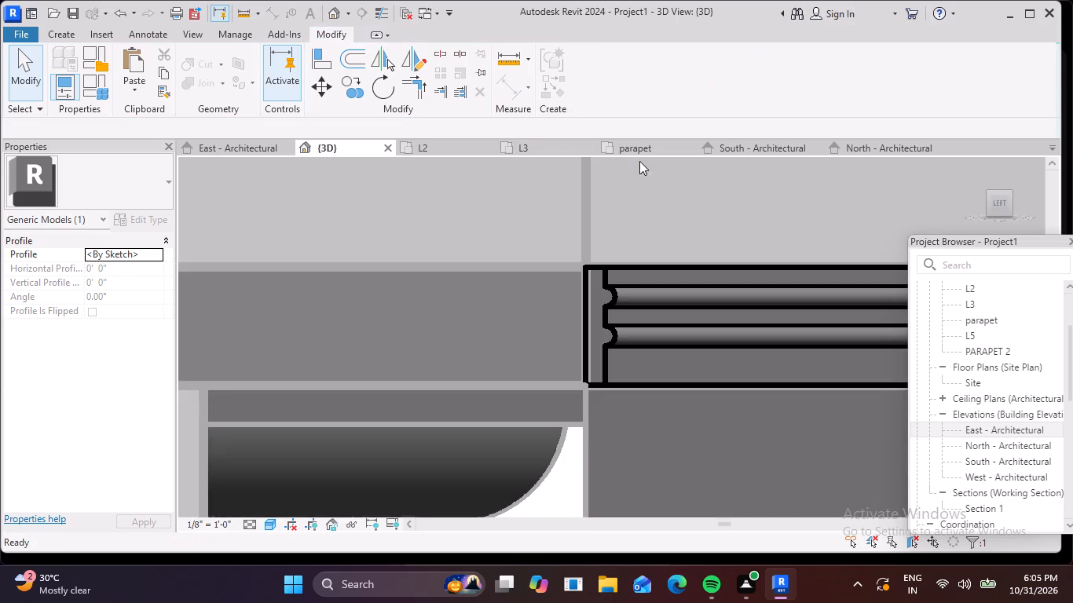
Examine the lower moulding sweep along the base of the parapet and around the building's corners.
scroll(689, 345, "down", 8)
middle_click_drag(583, 382, 213, 379)
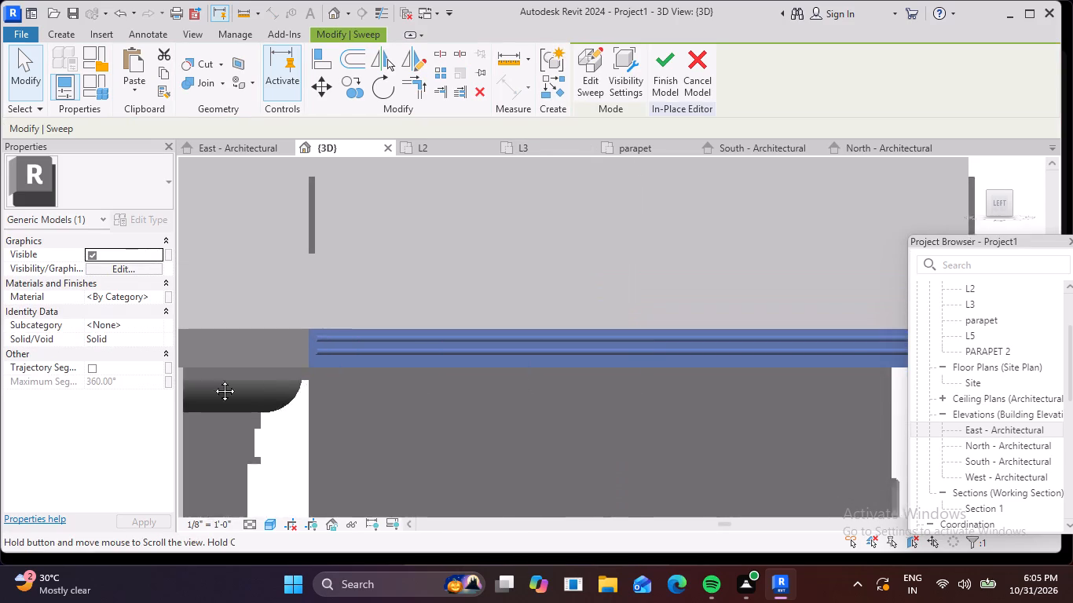
middle_click_drag(213, 379, 197, 377)
scroll(331, 367, "down", 6)
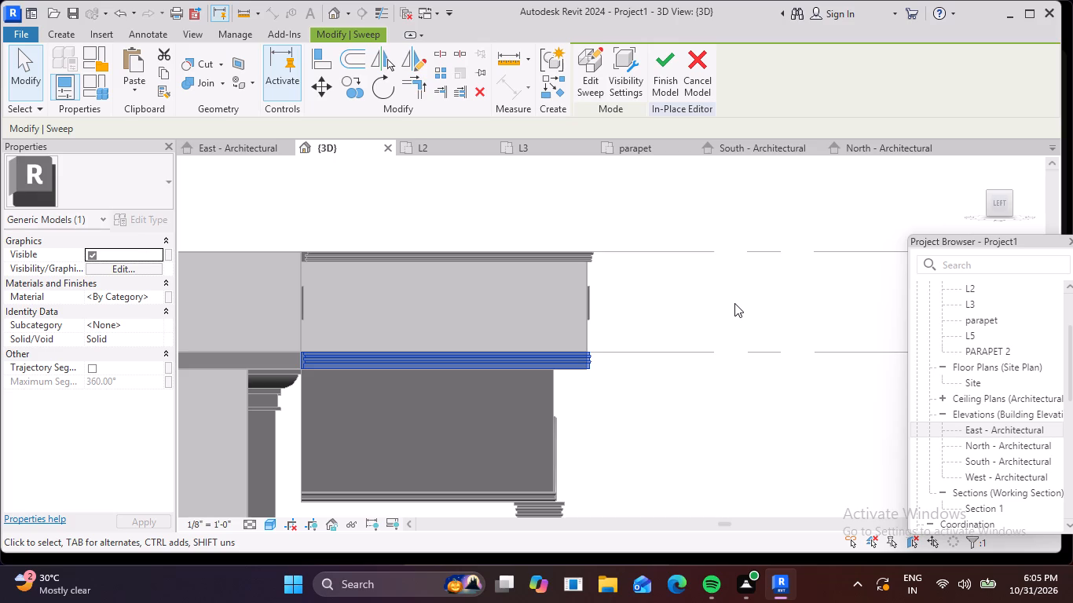
middle_click_drag(734, 303, 577, 374, "shift")
middle_click_drag(753, 340, 633, 423)
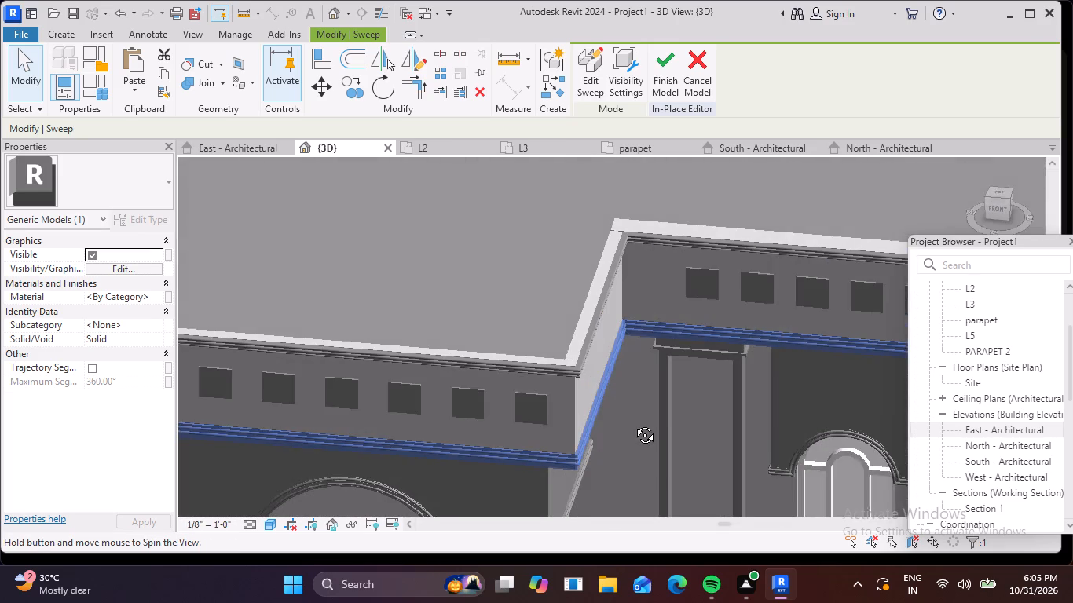
middle_click_drag(633, 423, 776, 317)
scroll(649, 371, "down", 4)
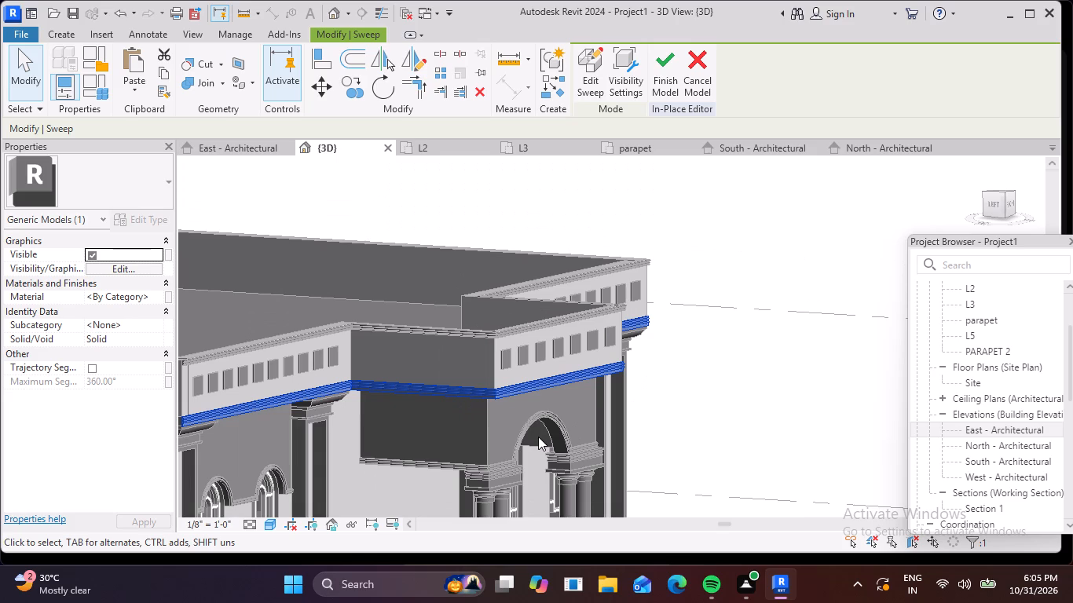
scroll(484, 400, "up", 5)
scroll(577, 416, "up", 7)
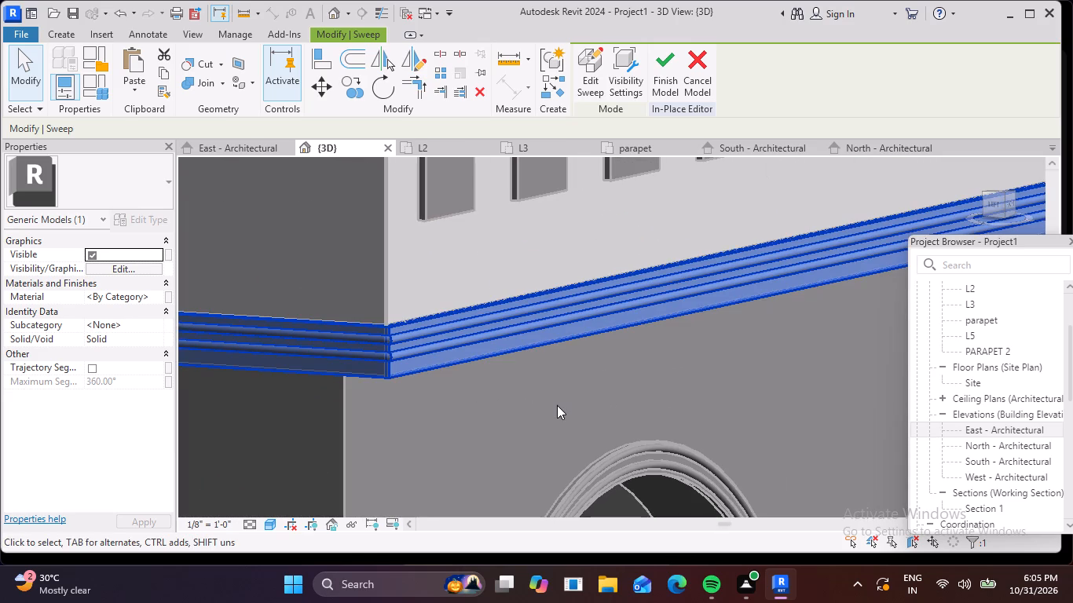
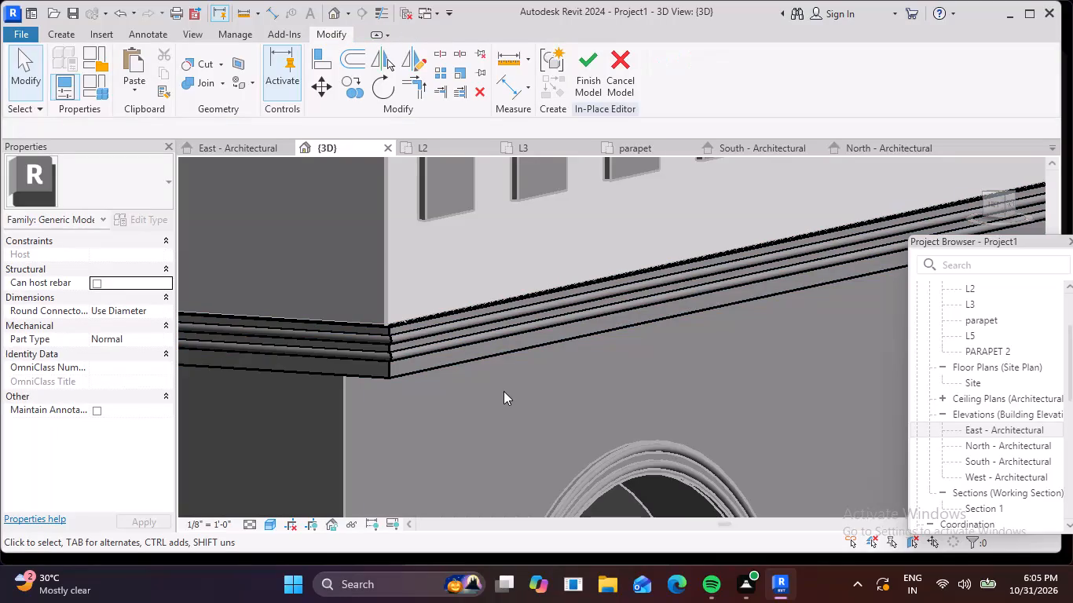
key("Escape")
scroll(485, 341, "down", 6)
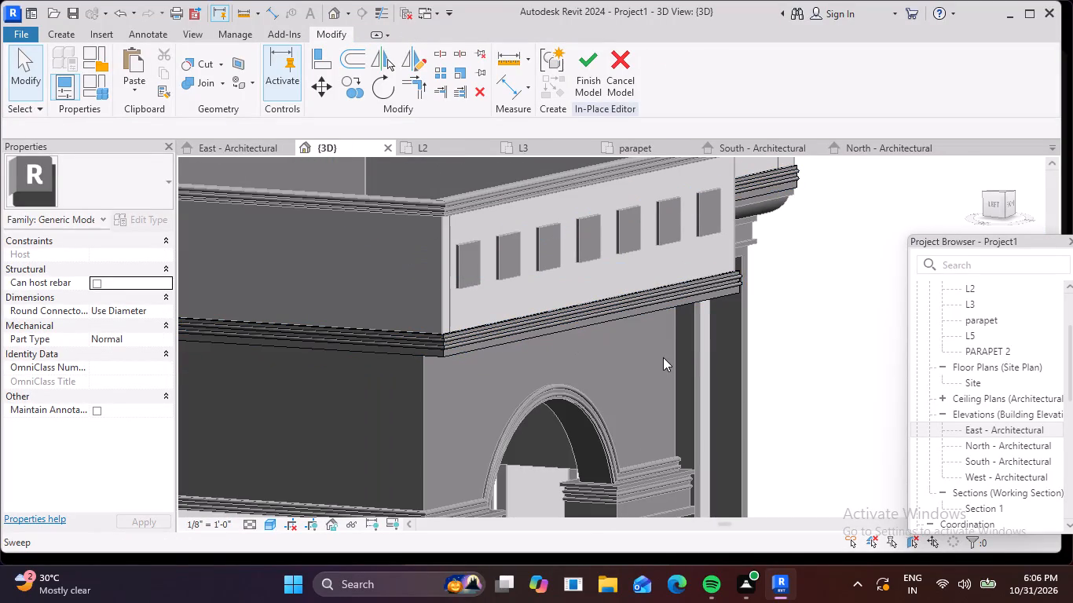
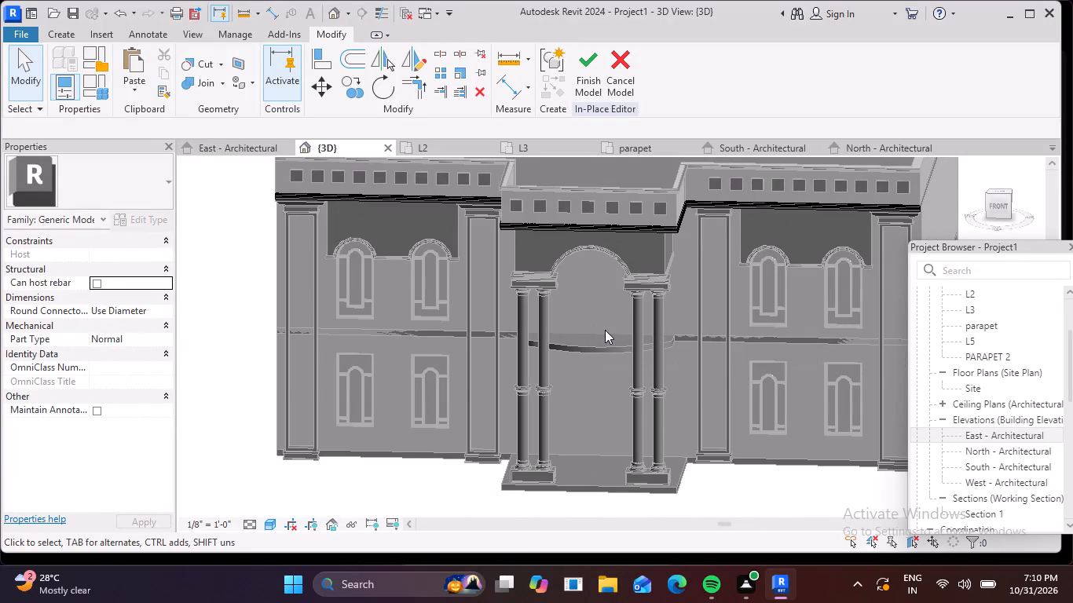
Examine the whole building in 3D from the side, front, underneath and above, including the swept parapet mouldings.
middle_click_drag(520, 332, 684, 367, "shift")
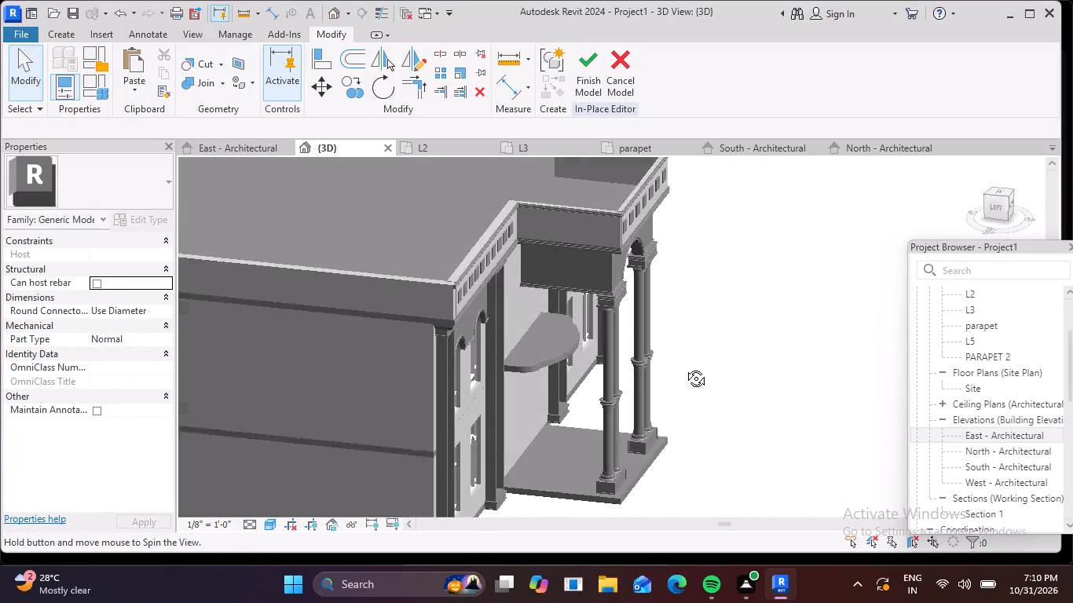
middle_click_drag(684, 367, 548, 260, "shift")
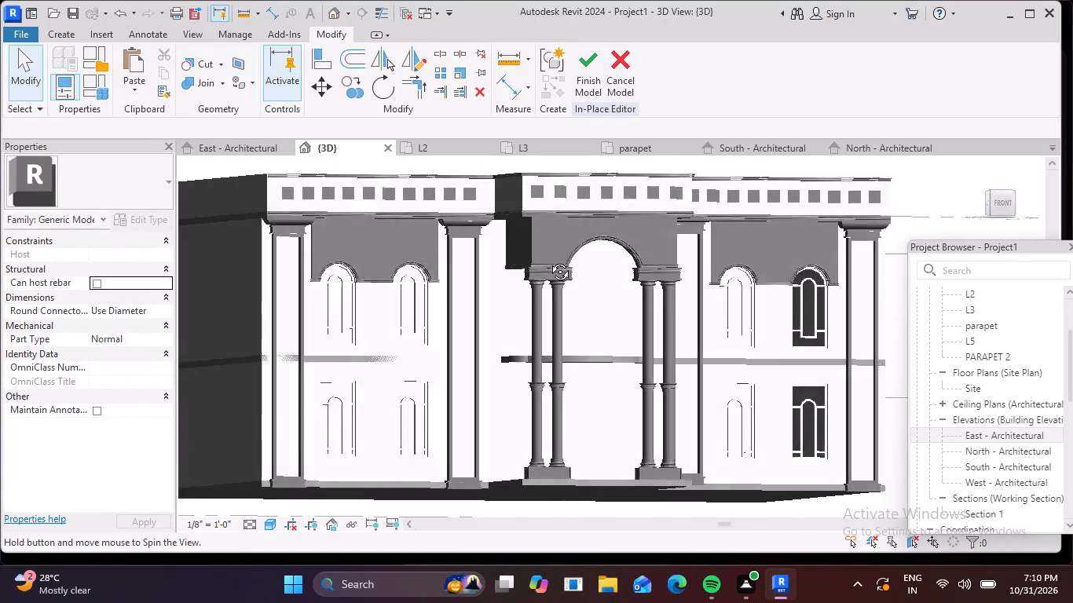
middle_click_drag(548, 260, 574, 342, "shift")
scroll(578, 334, "down", 4)
middle_click_drag(606, 338, 575, 338, "shift")
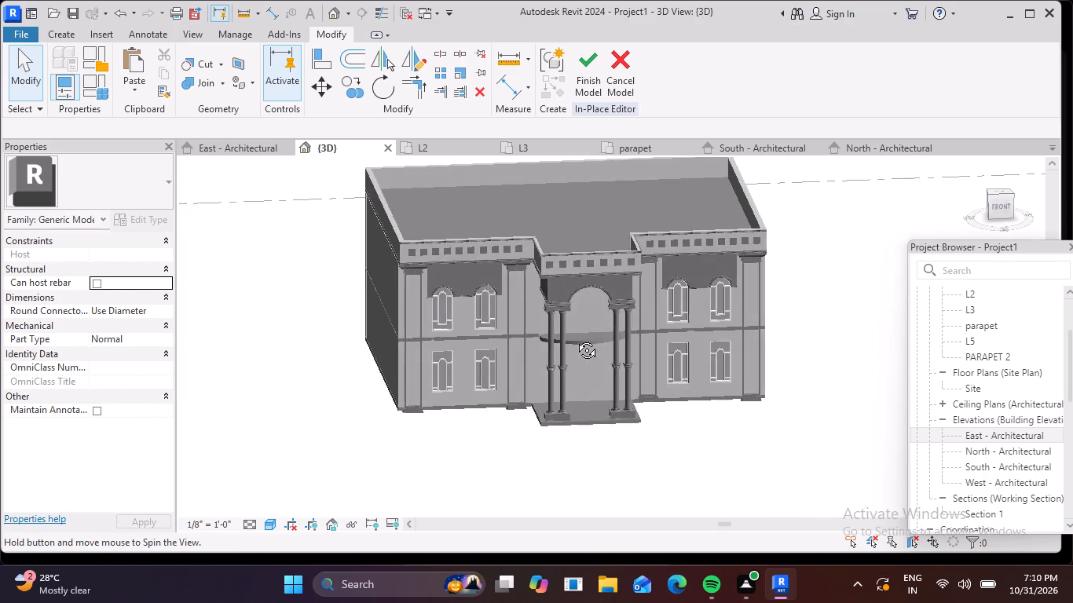
middle_click_drag(575, 338, 586, 277, "shift")
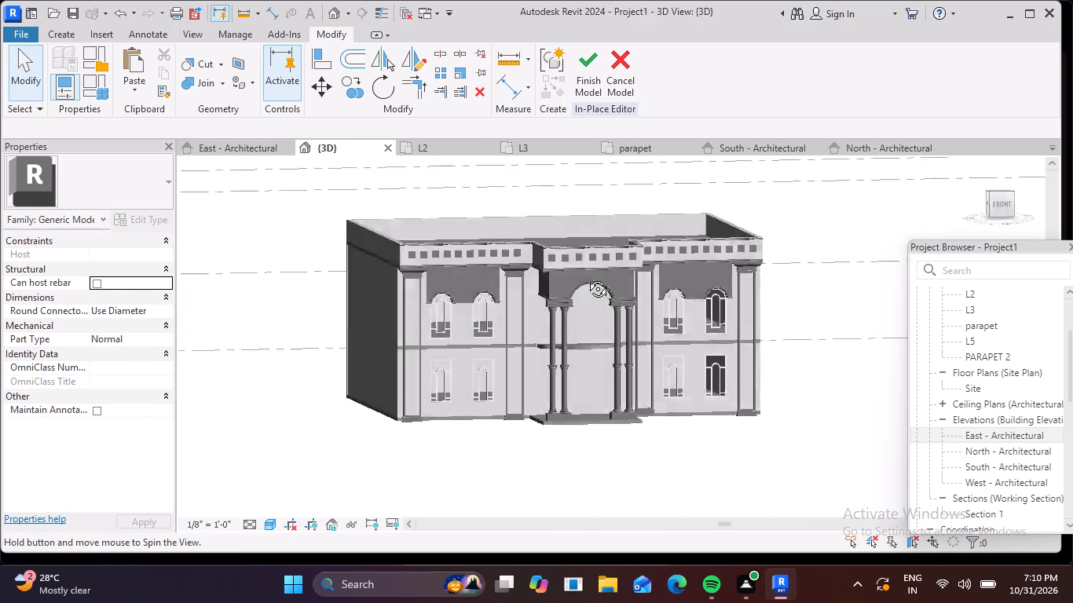
middle_click_drag(586, 277, 587, 247, "shift")
middle_click_drag(579, 473, 577, 314, "shift")
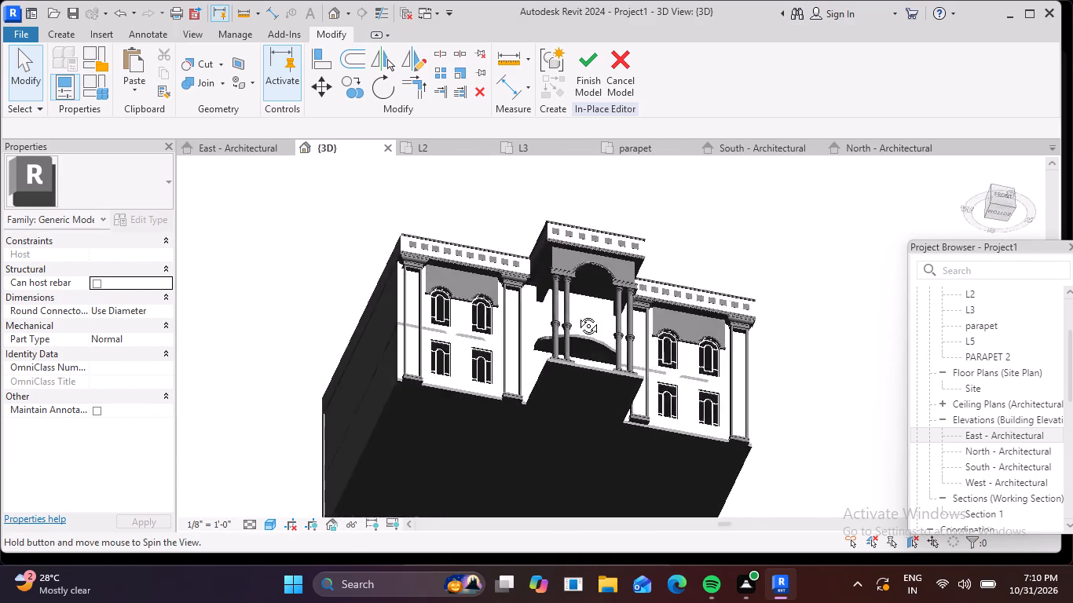
middle_click_drag(577, 314, 526, 501, "shift")
middle_click_drag(643, 390, 672, 471, "shift")
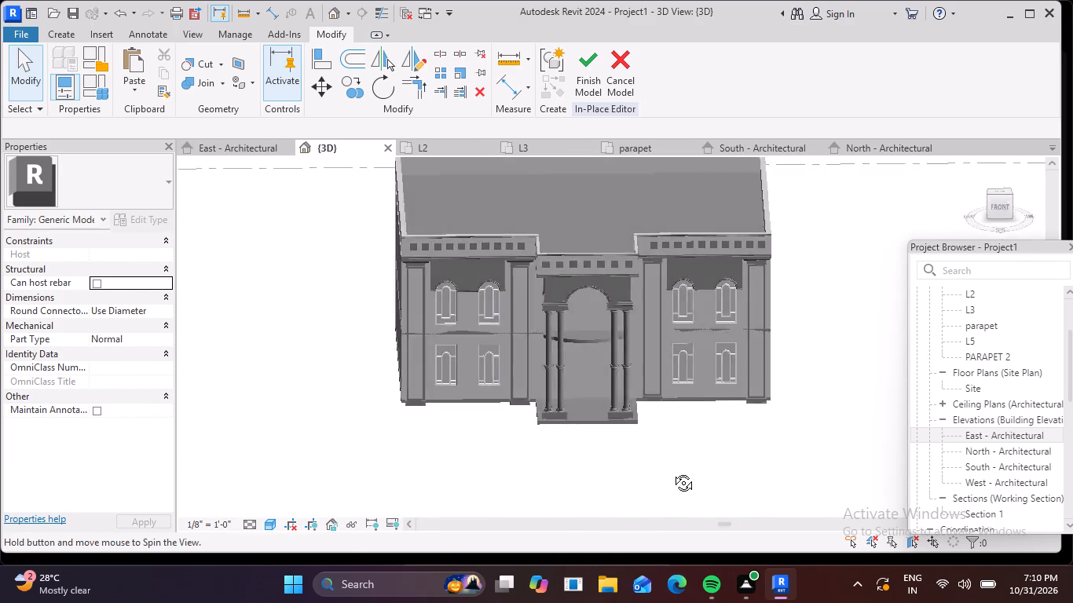
middle_click_drag(672, 471, 665, 492, "shift")
scroll(643, 298, "down", 3)
middle_click_drag(643, 298, 612, 402)
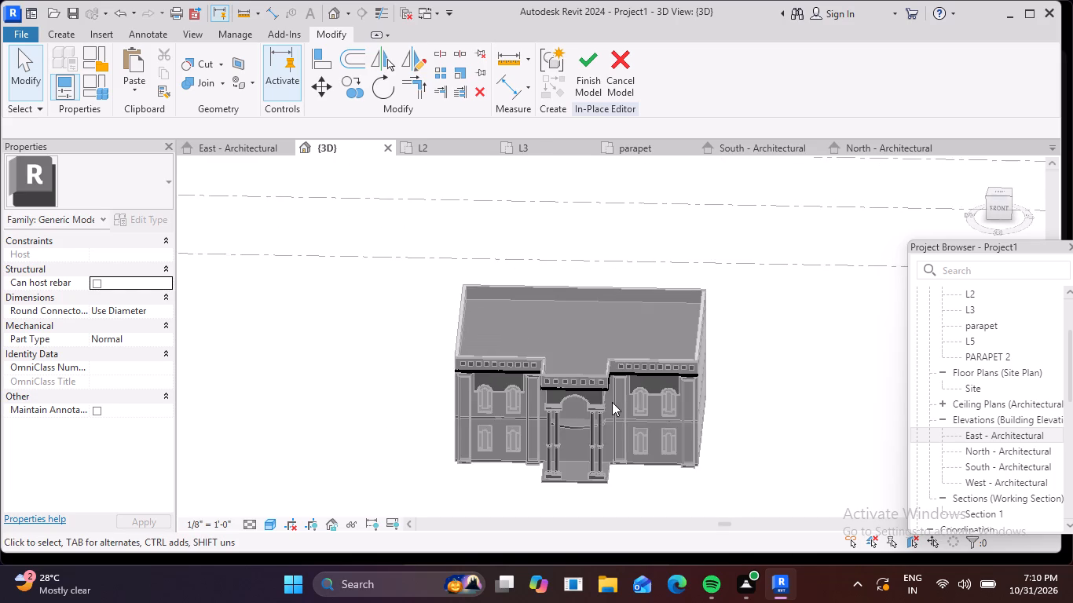
Examine the front facade's square-decorated parapets and the swept moulding running beneath them.
scroll(607, 400, "up", 5)
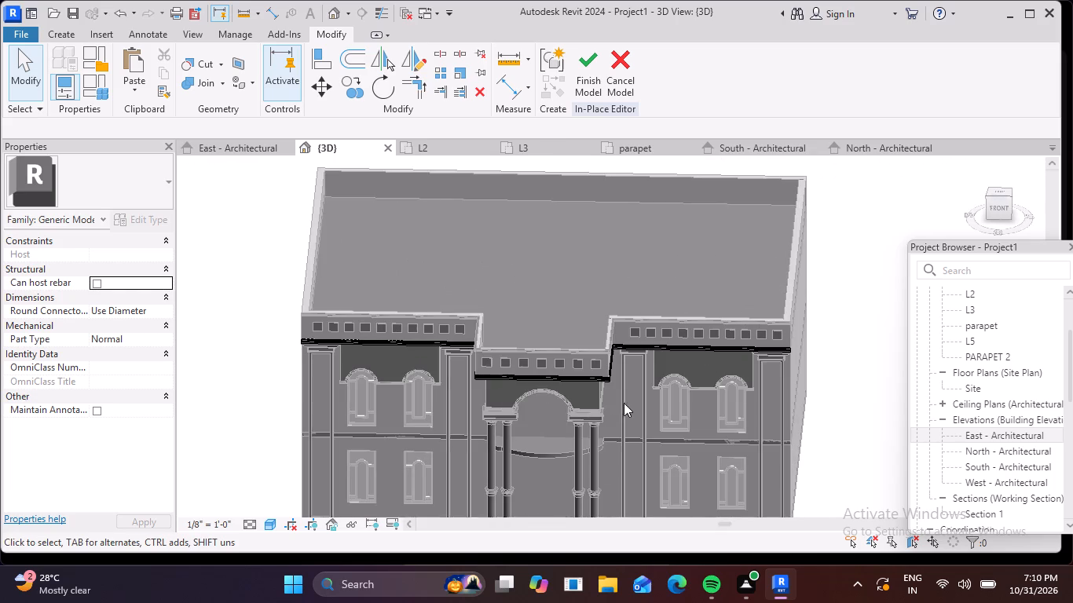
middle_click_drag(625, 404, 661, 294)
scroll(652, 301, "down", 2)
middle_click_drag(646, 309, 635, 404)
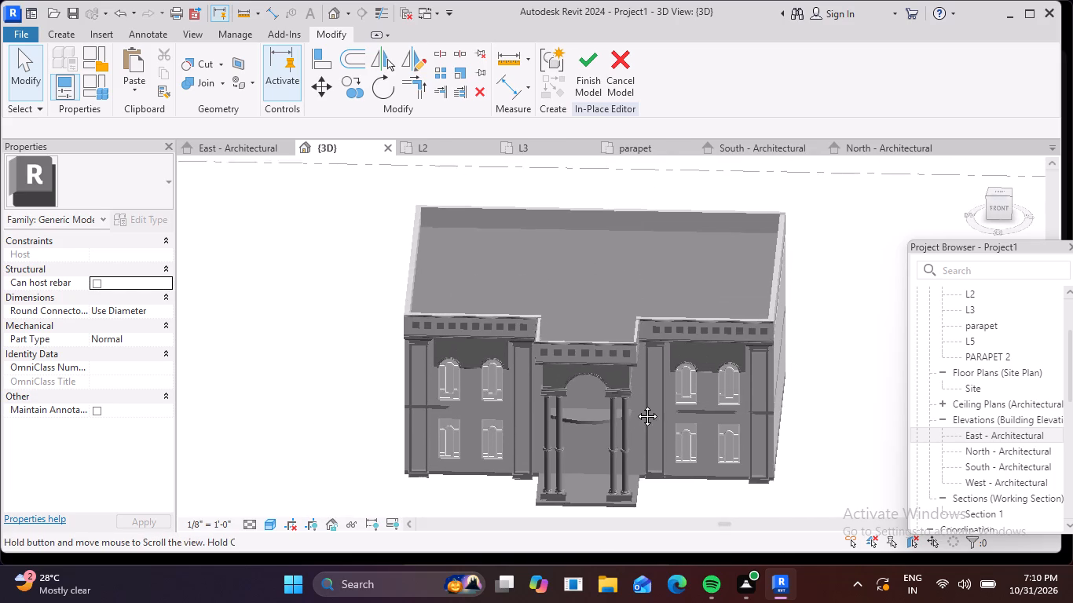
middle_click_drag(635, 404, 635, 407)
scroll(612, 316, "up", 2)
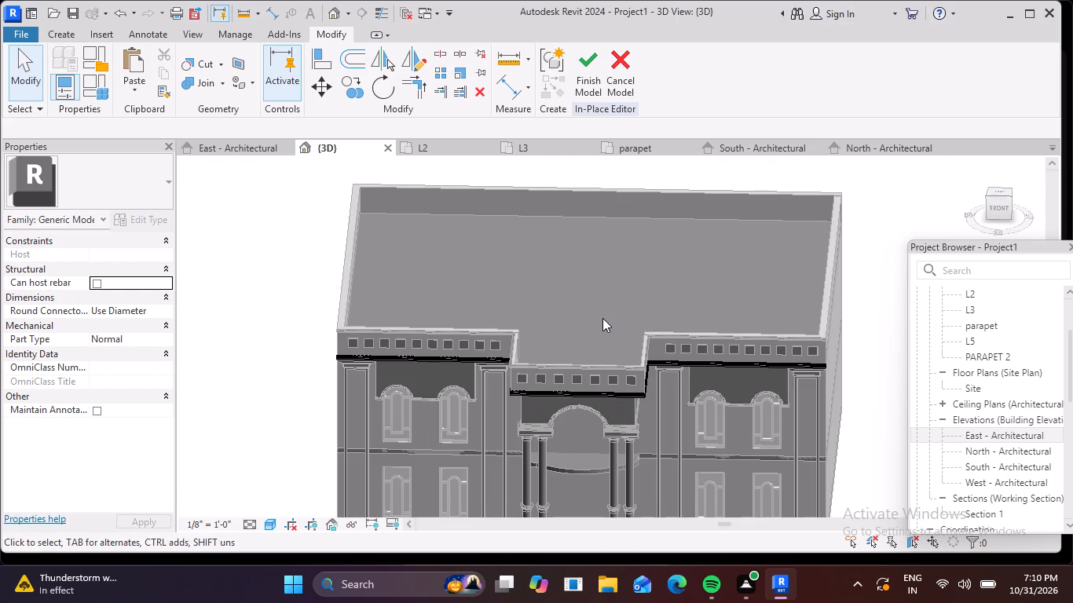
scroll(604, 321, "down", 8)
scroll(661, 363, "up", 5)
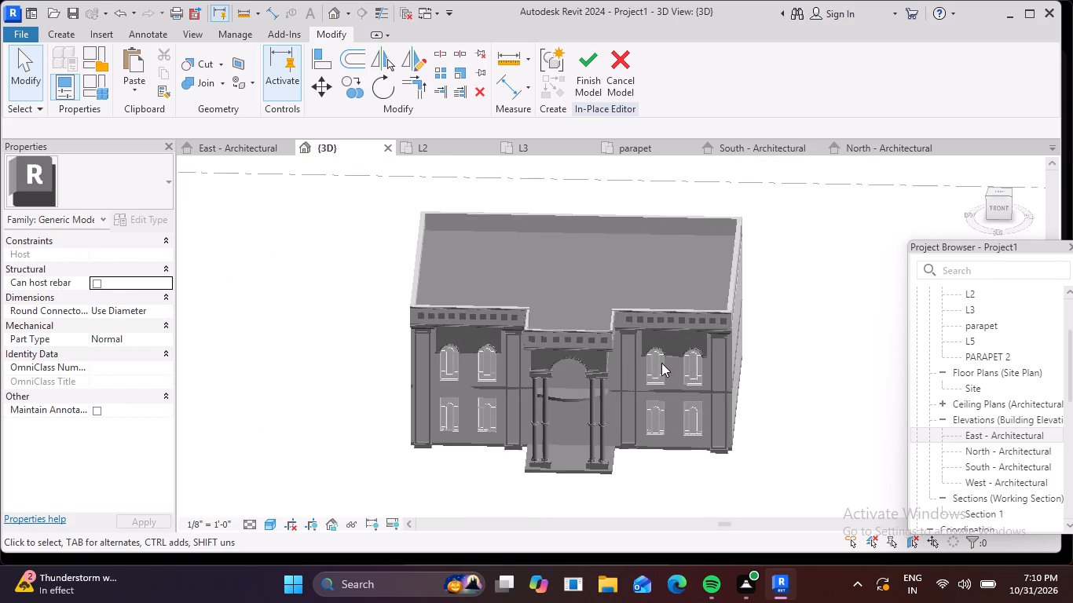
scroll(661, 363, "up", 4)
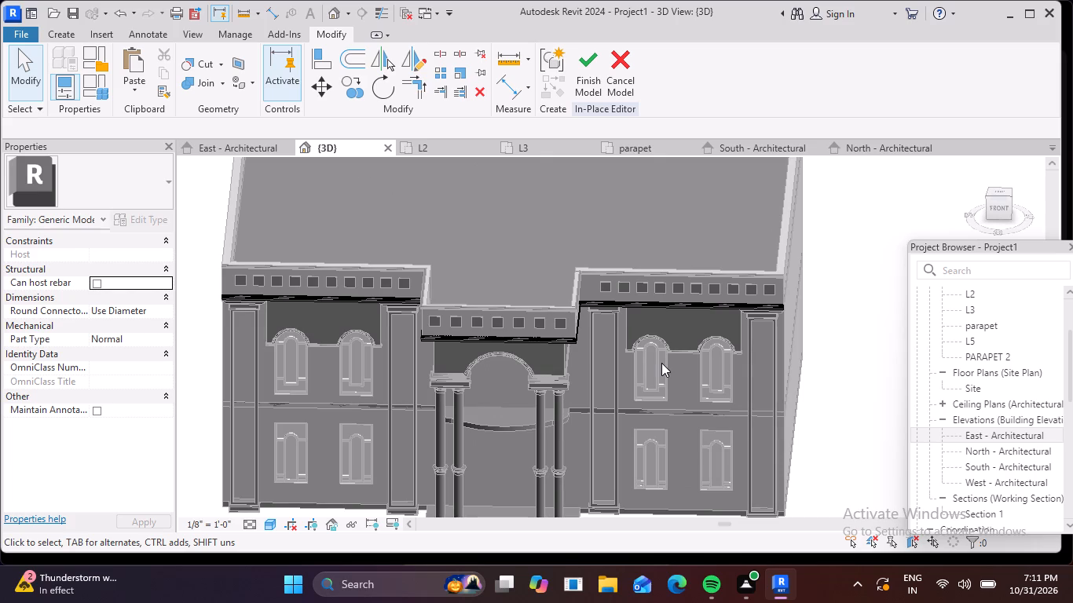
scroll(679, 321, "down", 3)
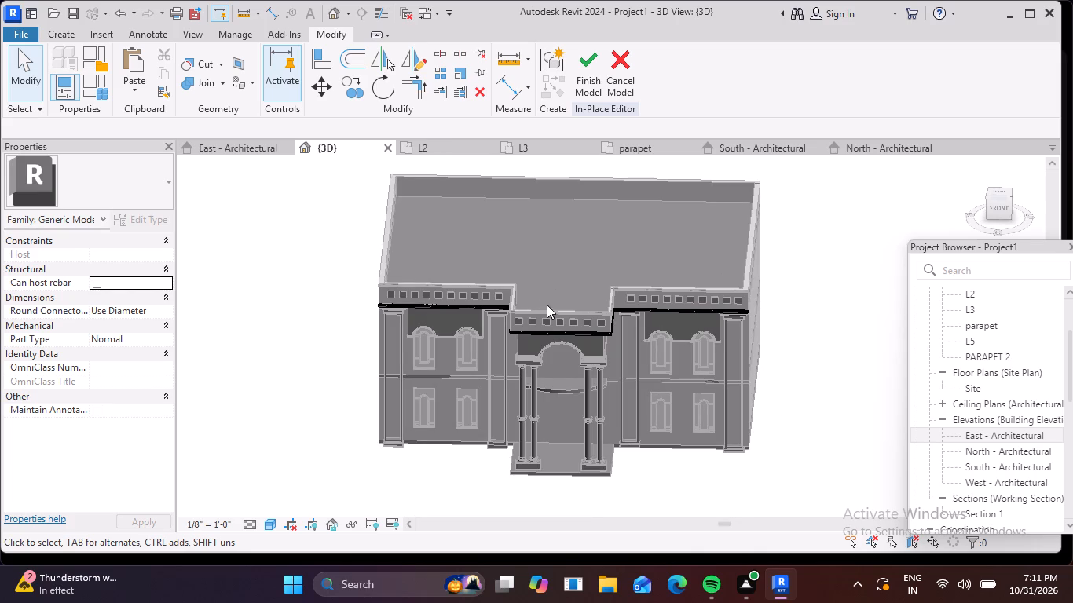
middle_click_drag(572, 284, 575, 316)
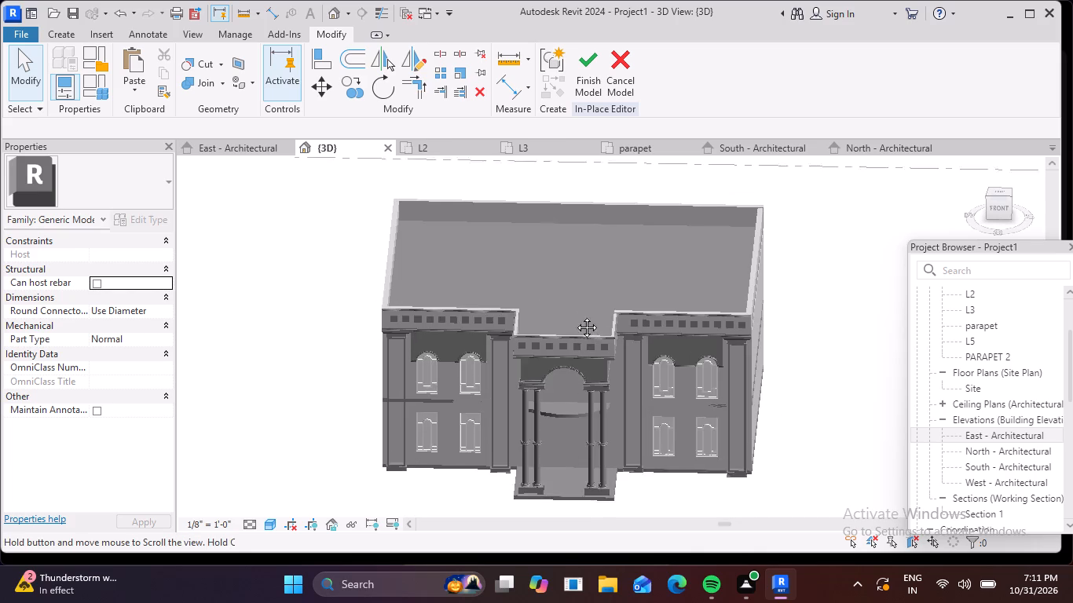
middle_click_drag(575, 316, 575, 324)
scroll(575, 324, "up", 1)
scroll(544, 329, "down", 2)
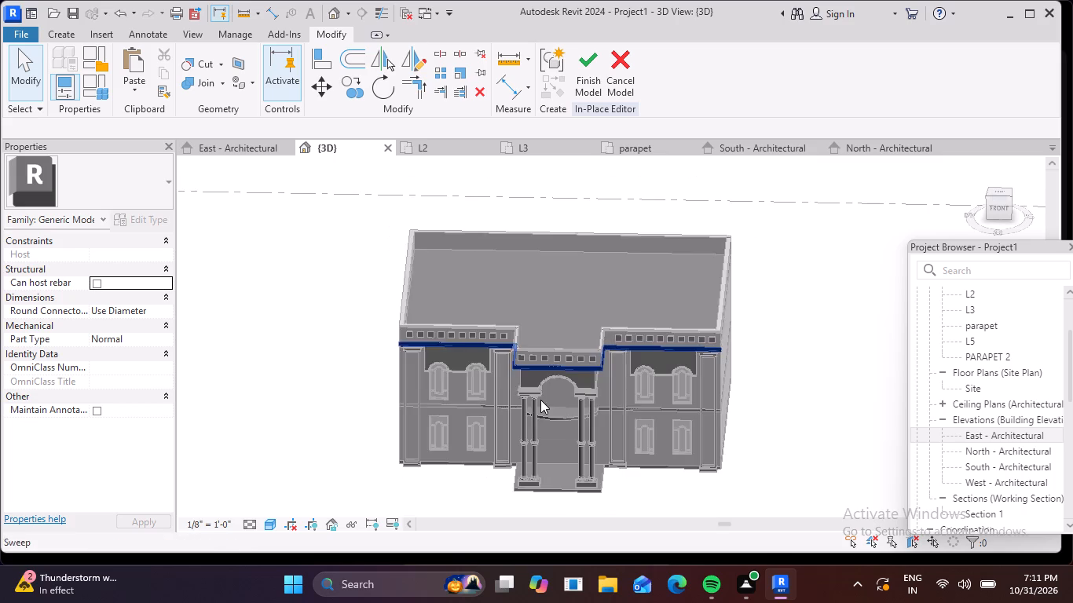
middle_click_drag(540, 400, 531, 327)
scroll(531, 332, "up", 4)
scroll(581, 258, "up", 5)
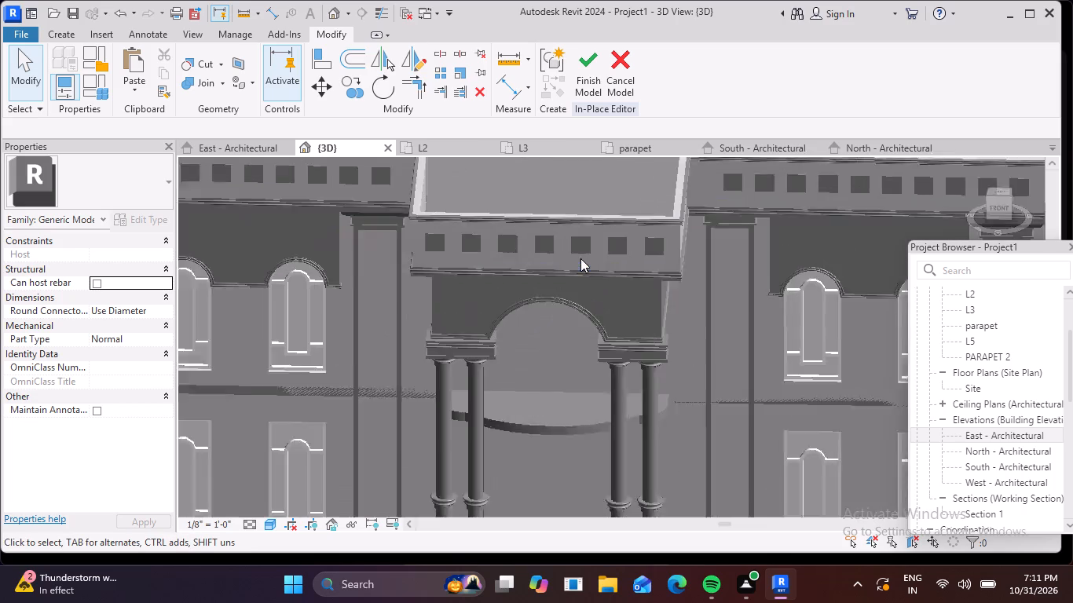
scroll(522, 317, "down", 6)
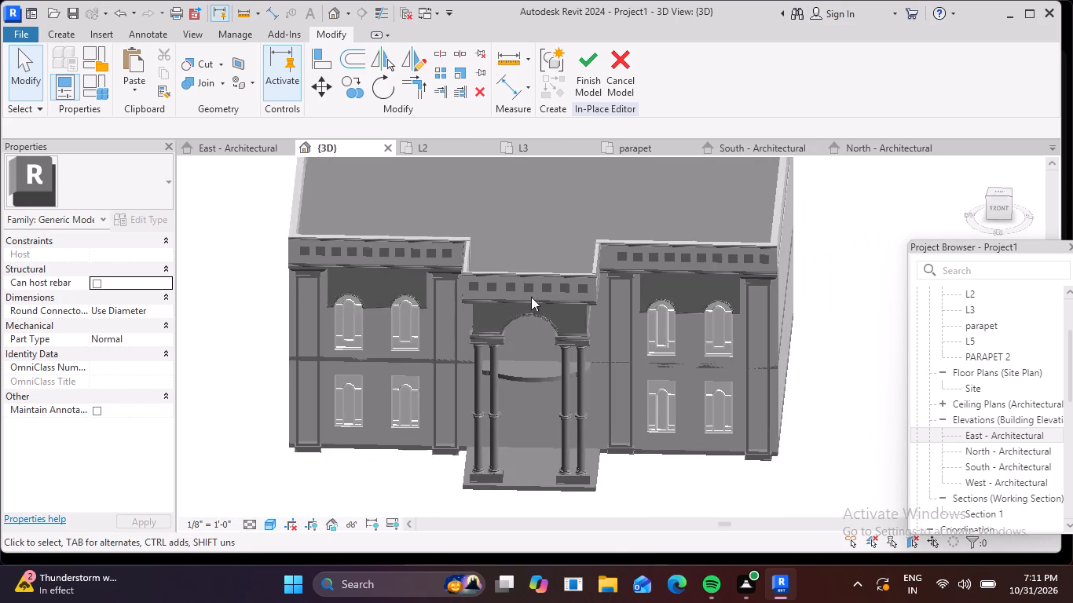
Examine the flat roof and the top edge of the rear parapet wall.
middle_click_drag(562, 219, 553, 395)
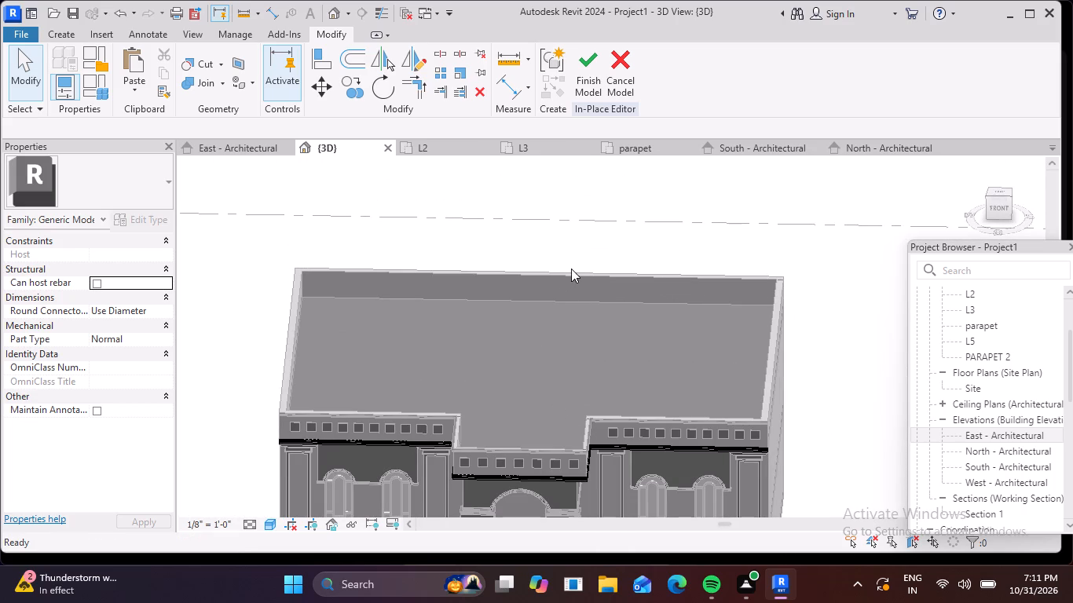
scroll(586, 276, "up", 10)
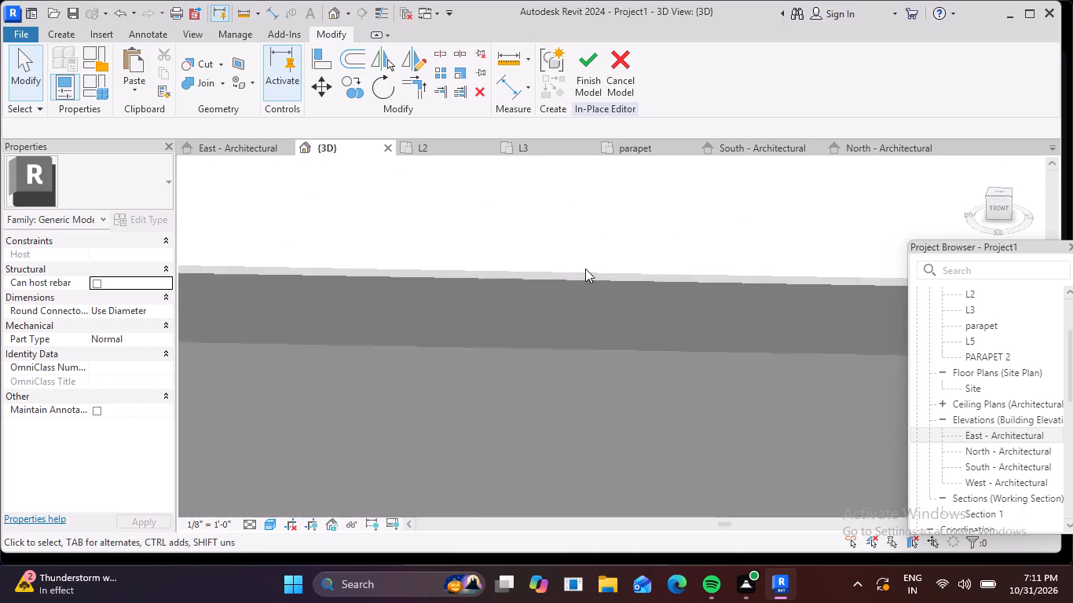
scroll(581, 284, "up", 6)
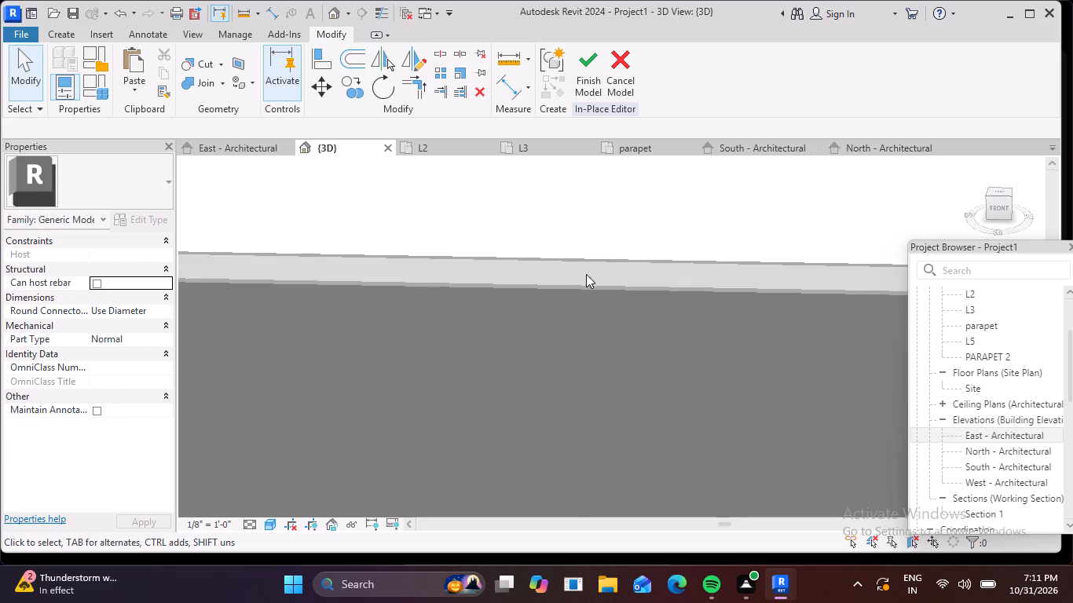
scroll(580, 316, "down", 16)
middle_click_drag(540, 382, 551, 329)
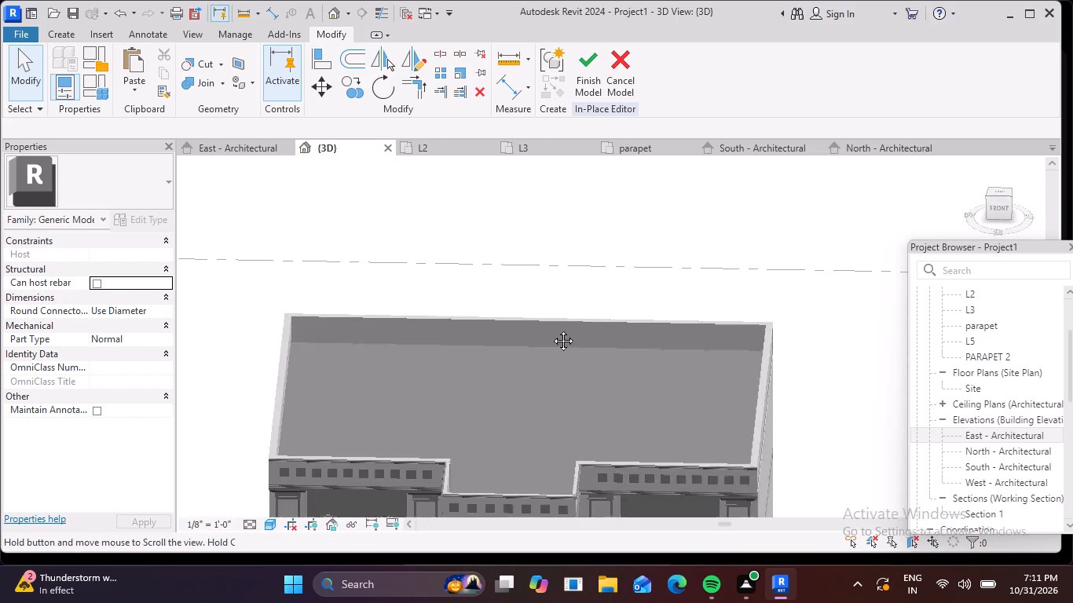
middle_click_drag(551, 329, 570, 258)
middle_click(571, 250)
Examine the entrance portico's paired columns, arch and curved balcony slab, and the parapet above them.
middle_click_drag(500, 404, 522, 265)
scroll(534, 349, "up", 6)
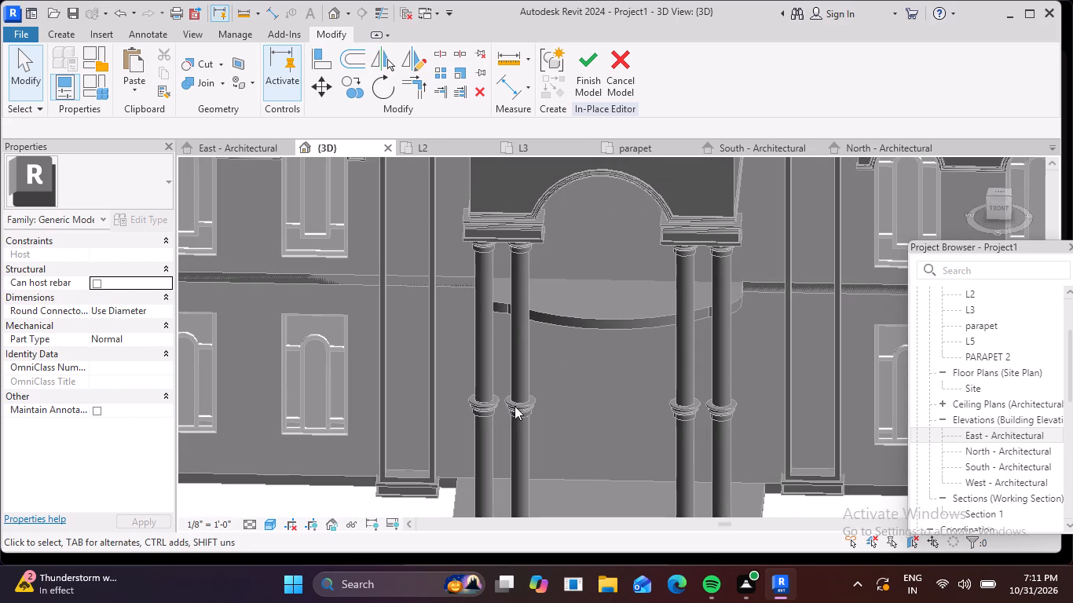
scroll(634, 298, "down", 5)
middle_click_drag(608, 286, 576, 395)
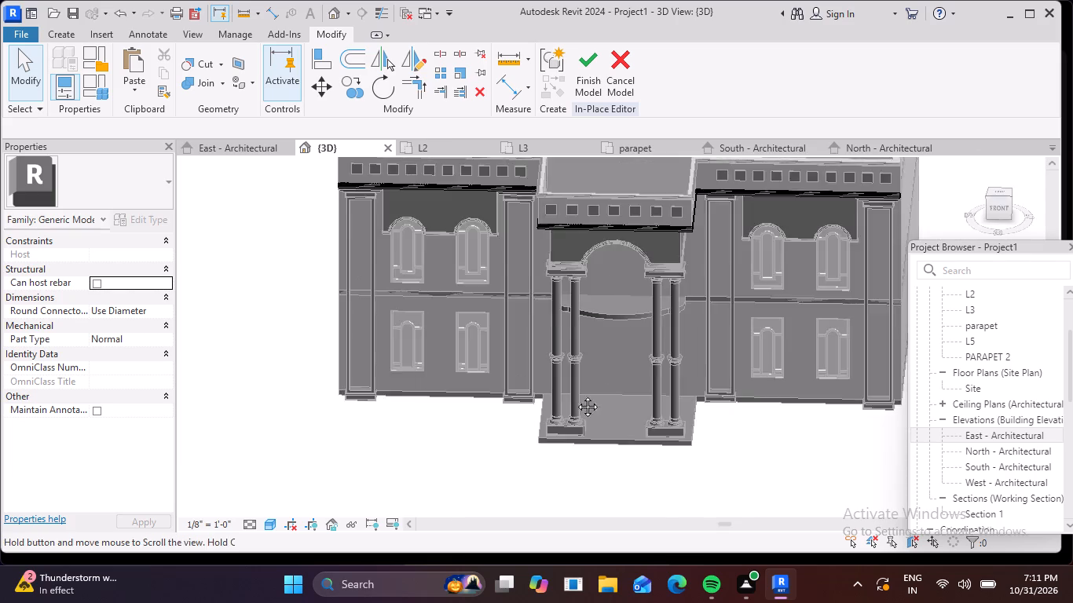
middle_click_drag(576, 395, 552, 485)
middle_click_drag(588, 326, 571, 495)
scroll(571, 492, "down", 1)
middle_click_drag(571, 492, 597, 355)
scroll(598, 355, "up", 1)
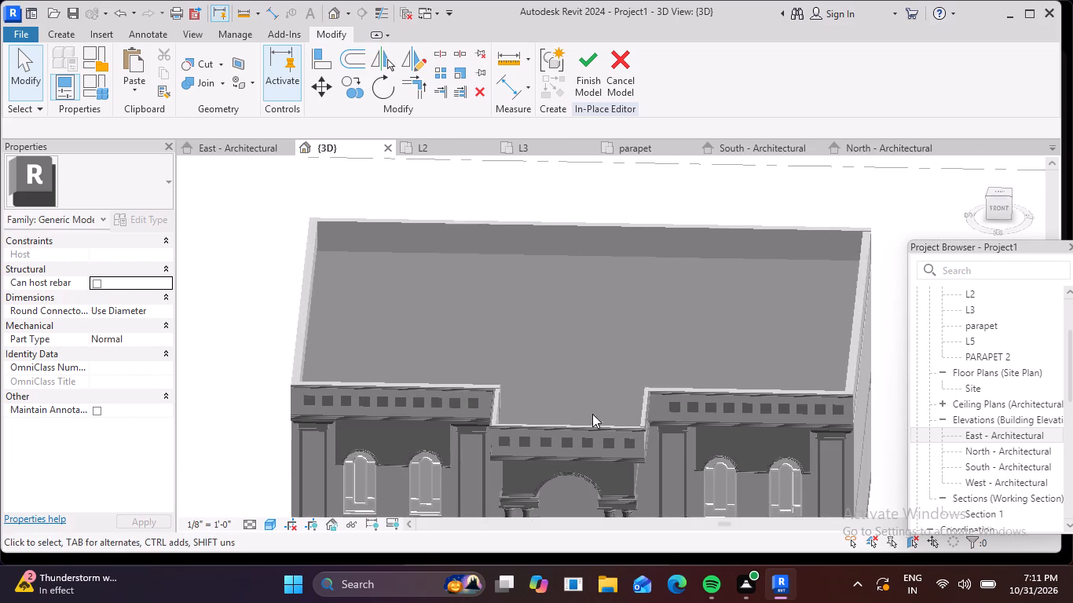
scroll(590, 421, "down", 1)
middle_click_drag(590, 421, 613, 305)
middle_click_drag(588, 400, 603, 322)
scroll(599, 345, "up", 5)
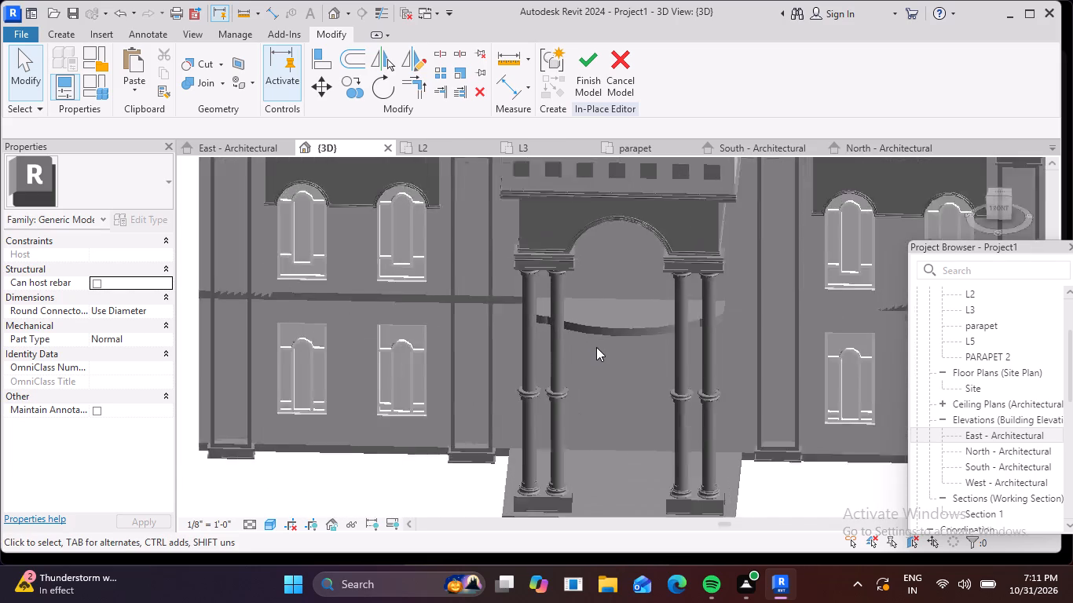
scroll(594, 334, "up", 6)
scroll(453, 285, "down", 3)
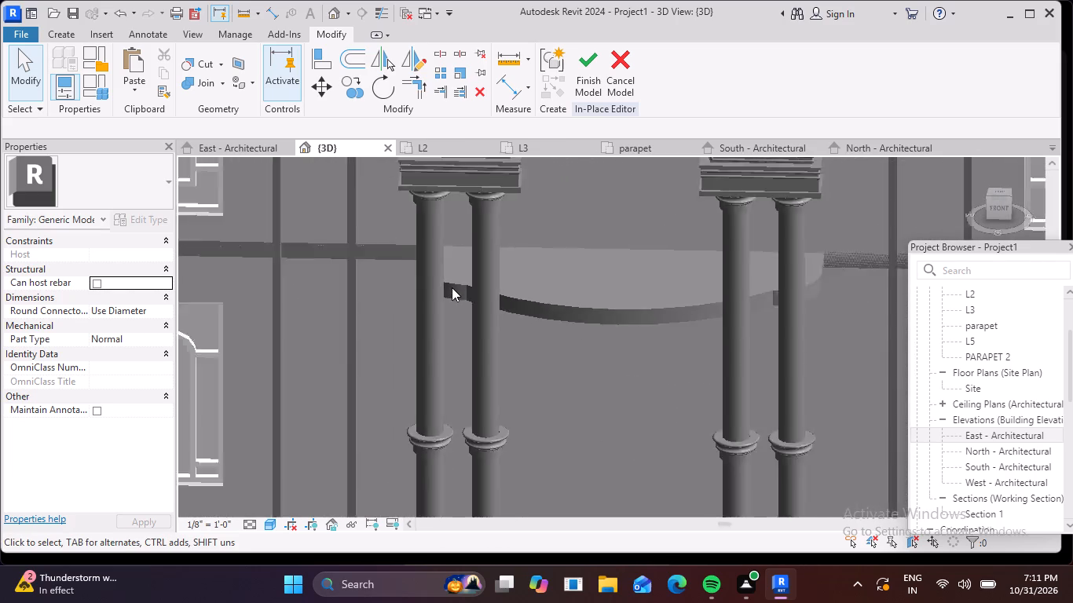
scroll(452, 287, "down", 1)
scroll(612, 256, "down", 2)
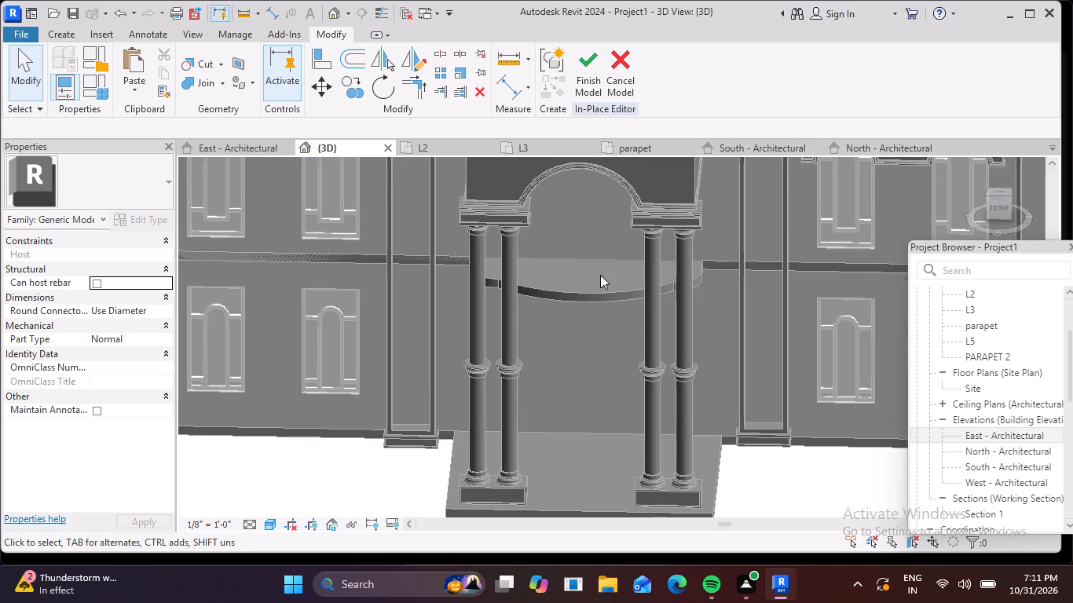
middle_click_drag(604, 291, 610, 422)
middle_click_drag(606, 288, 621, 400)
middle_click_drag(617, 269, 625, 316)
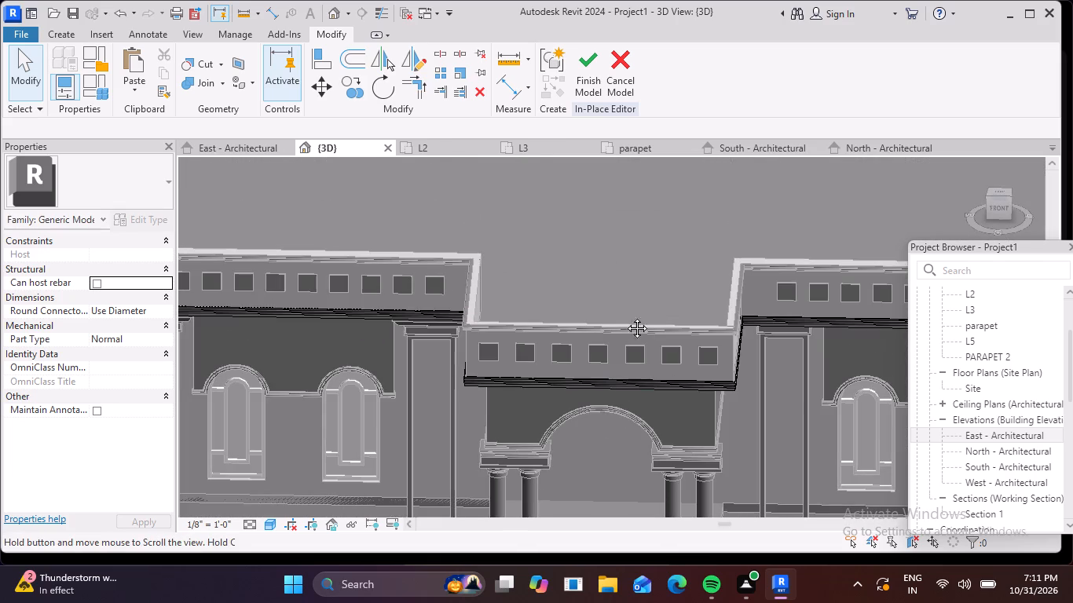
middle_click_drag(625, 316, 624, 434)
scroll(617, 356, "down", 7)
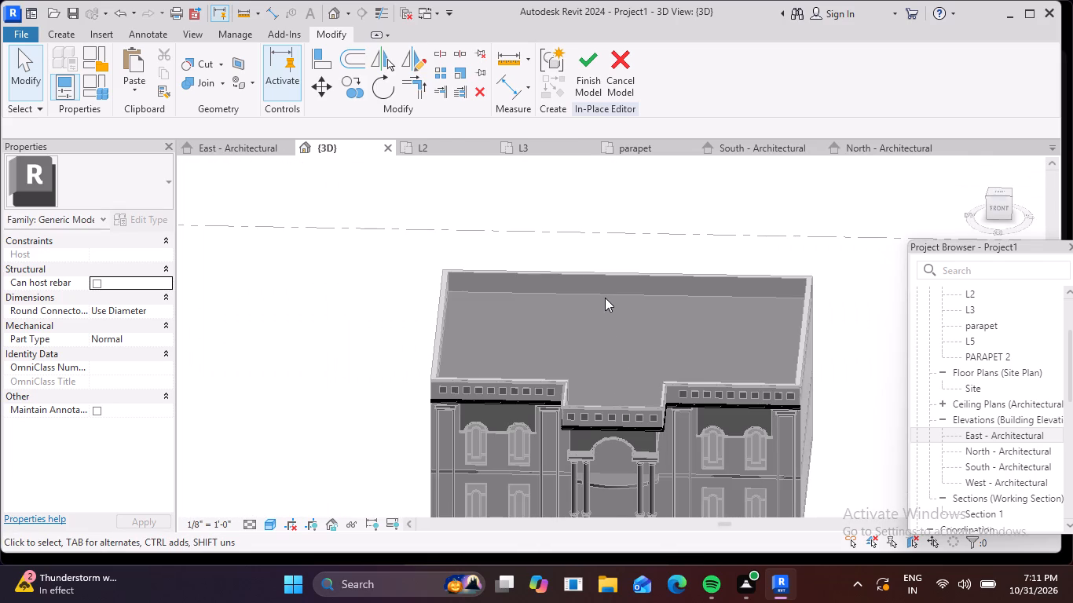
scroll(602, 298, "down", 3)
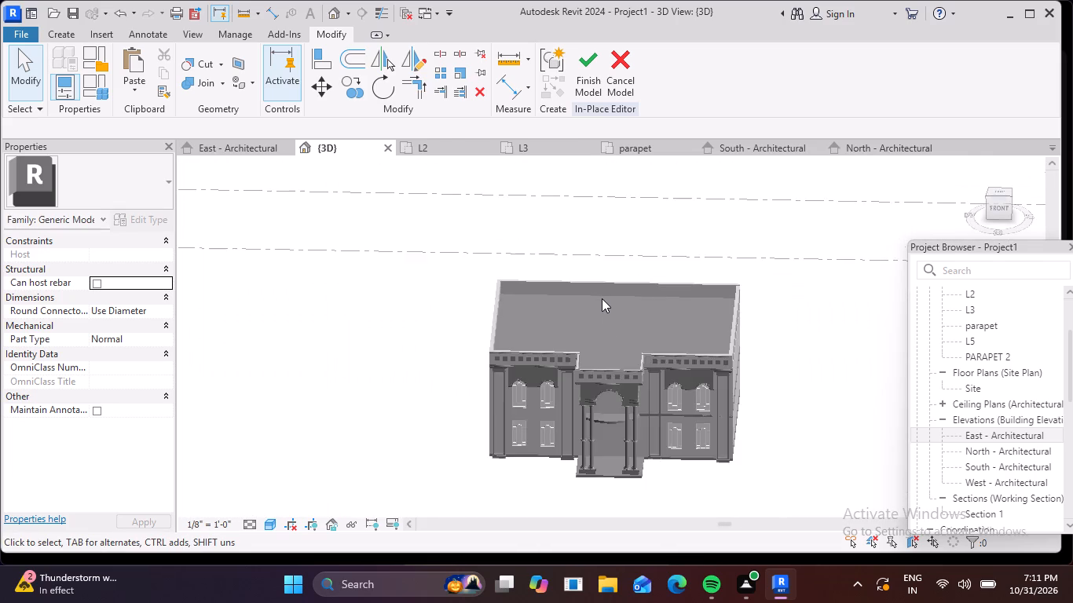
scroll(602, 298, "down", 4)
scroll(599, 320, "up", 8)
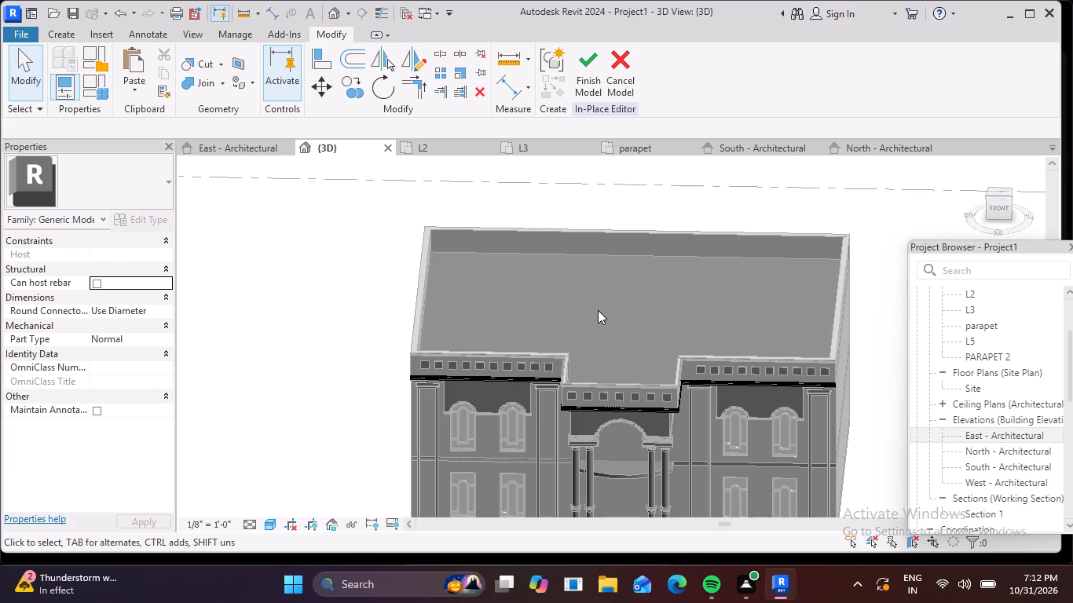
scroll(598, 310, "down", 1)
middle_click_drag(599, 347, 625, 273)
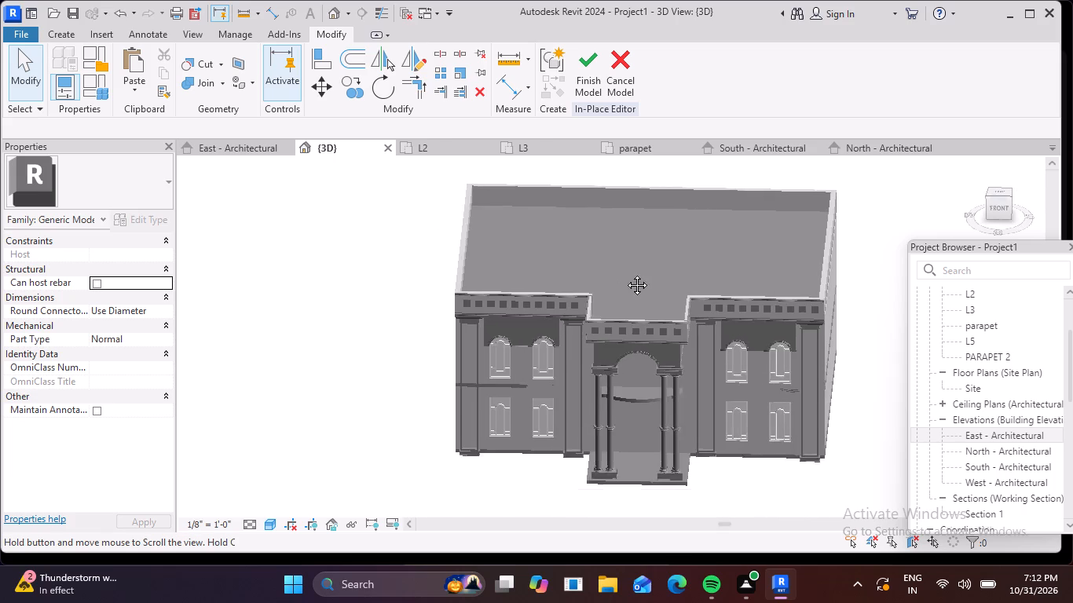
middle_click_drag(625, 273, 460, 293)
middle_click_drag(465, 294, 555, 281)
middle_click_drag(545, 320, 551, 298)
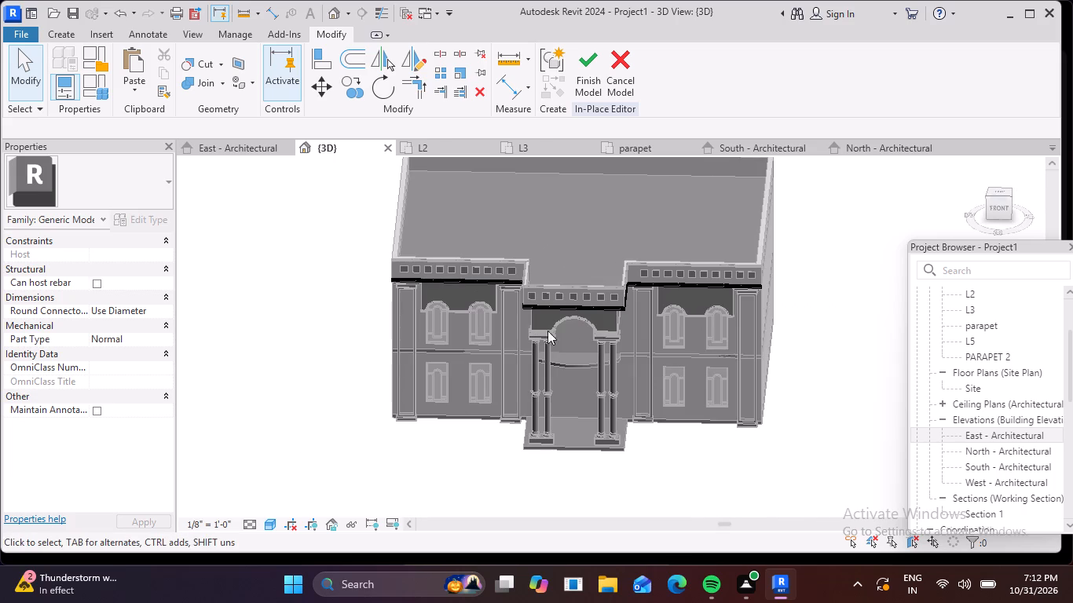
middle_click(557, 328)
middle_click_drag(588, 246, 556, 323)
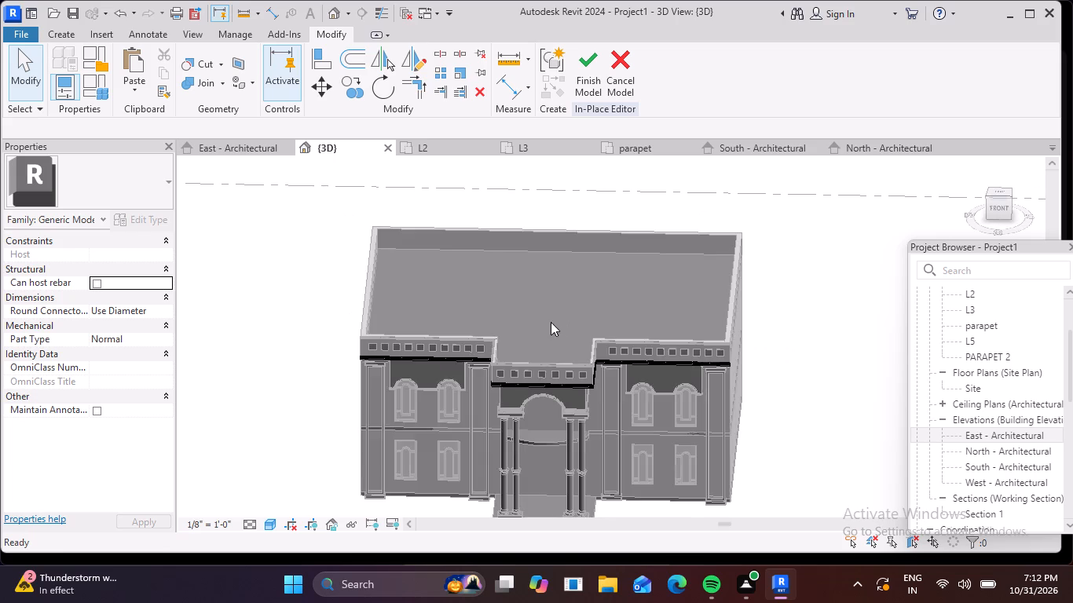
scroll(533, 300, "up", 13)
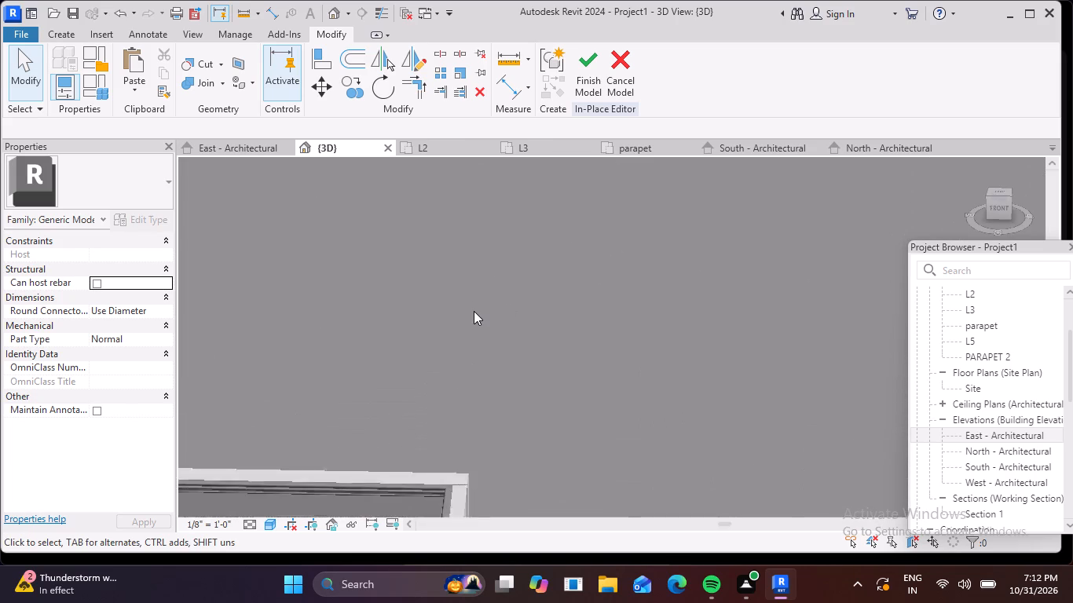
Examine the flat roof and the front parapets with their swept moulding, including the section above the entrance arch.
scroll(474, 311, "up", 1)
scroll(474, 311, "down", 9)
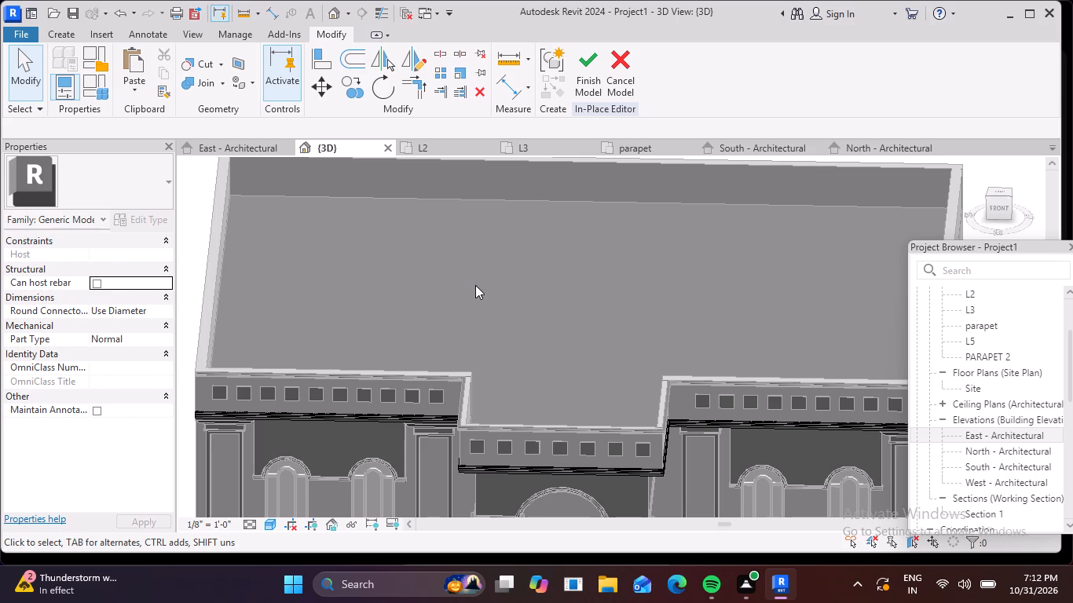
scroll(608, 303, "down", 5)
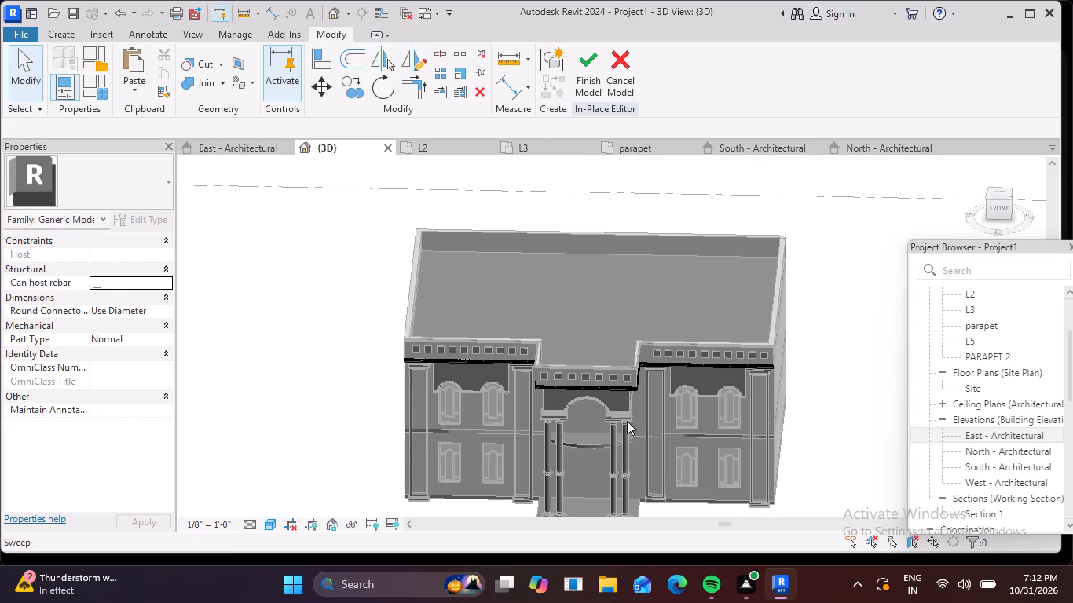
scroll(626, 422, "up", 6)
scroll(589, 343, "up", 7)
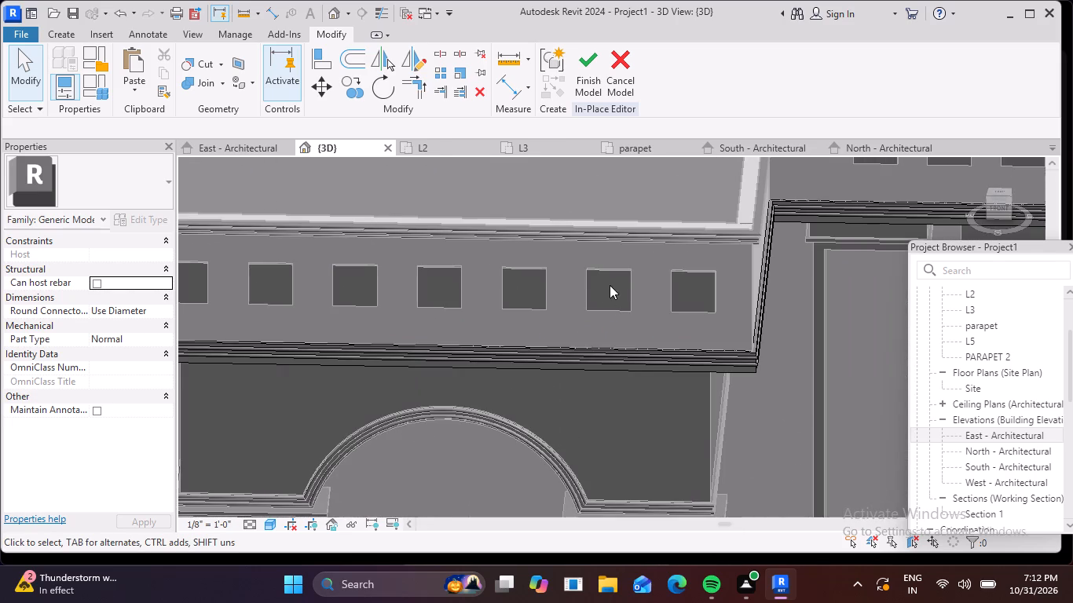
scroll(707, 280, "down", 9)
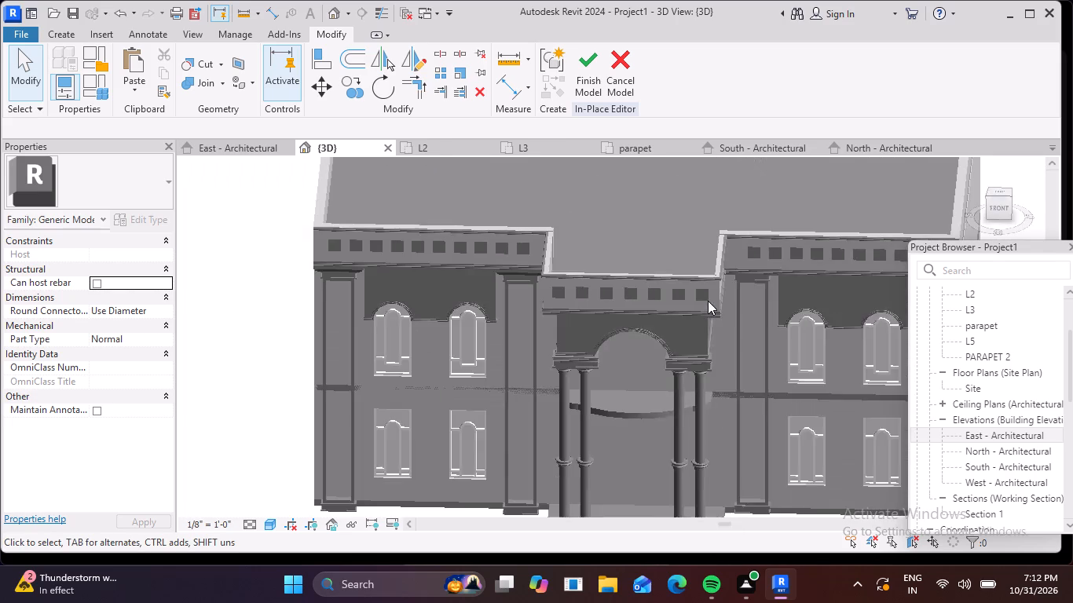
scroll(708, 301, "down", 7)
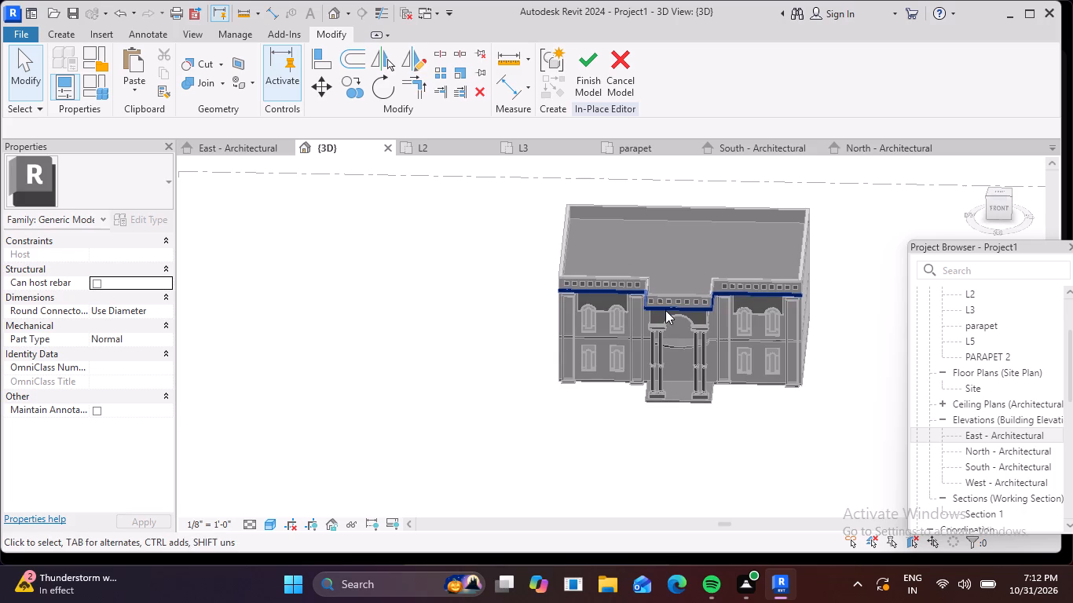
scroll(646, 328, "down", 7)
scroll(645, 342, "up", 7)
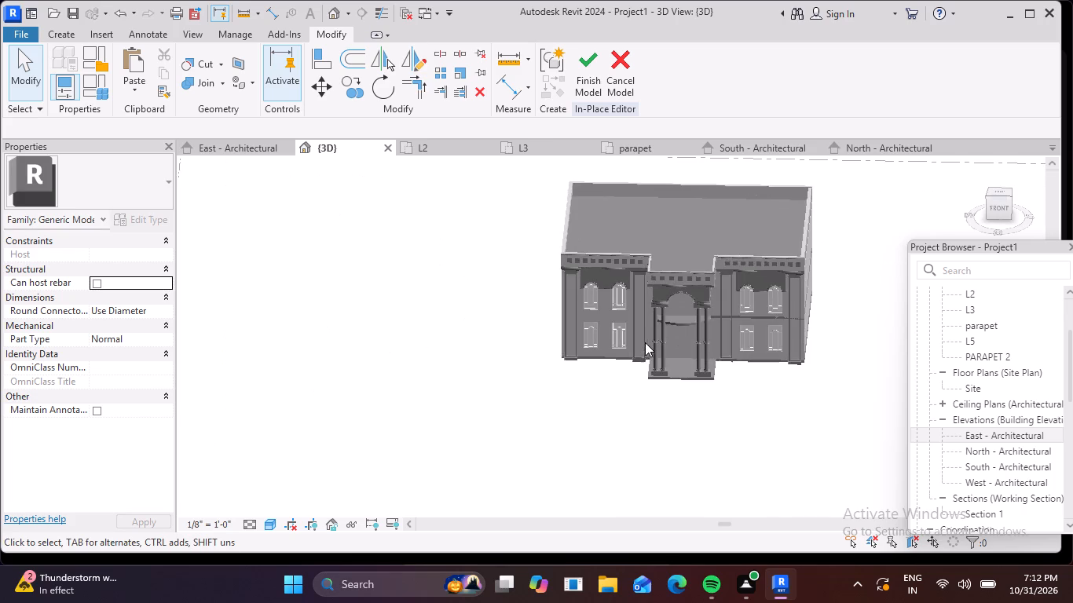
Examine the entrance portico's columns and floor slab, as well as the full front facade, from above.
scroll(645, 345, "up", 7)
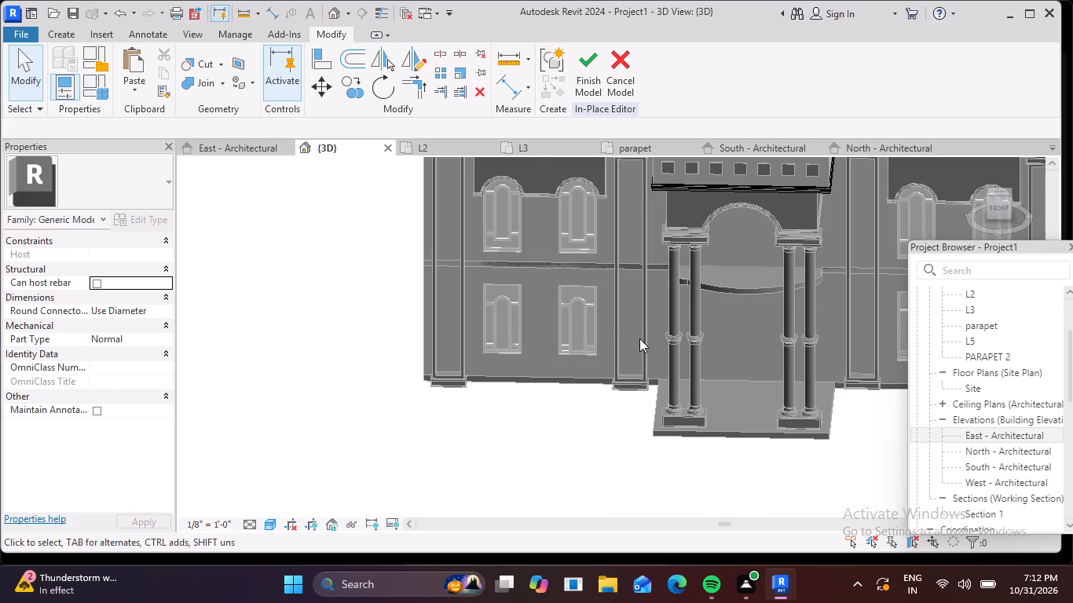
scroll(635, 338, "down", 1)
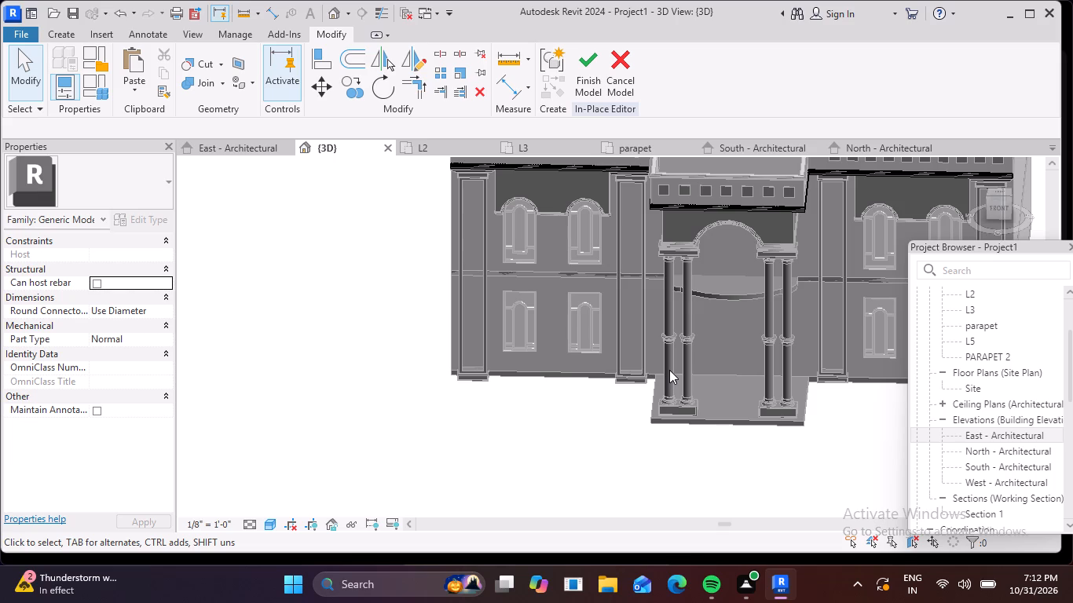
scroll(669, 370, "down", 1)
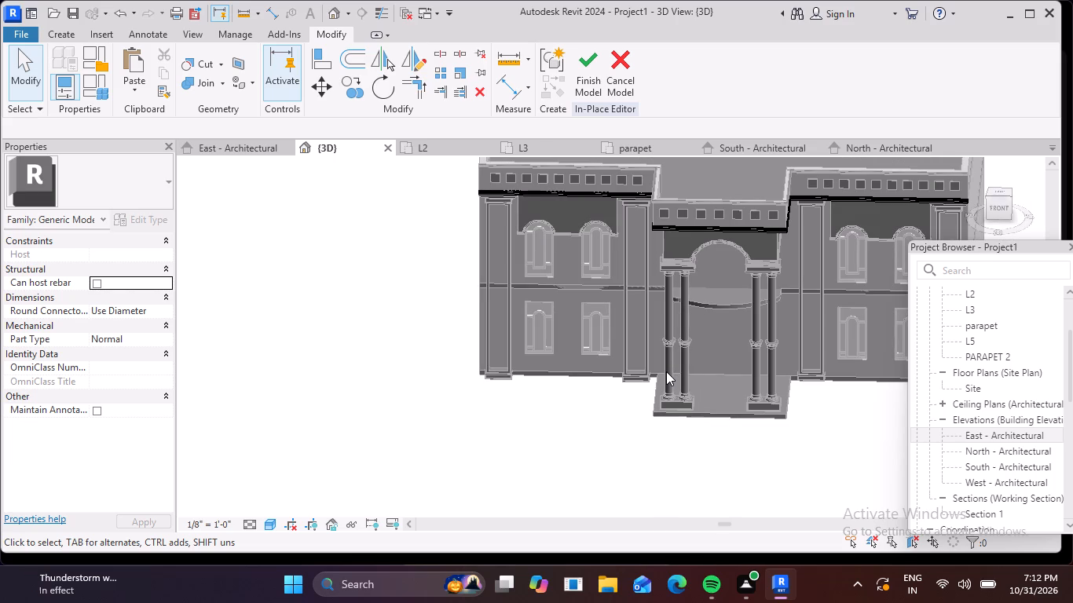
scroll(666, 371, "up", 2)
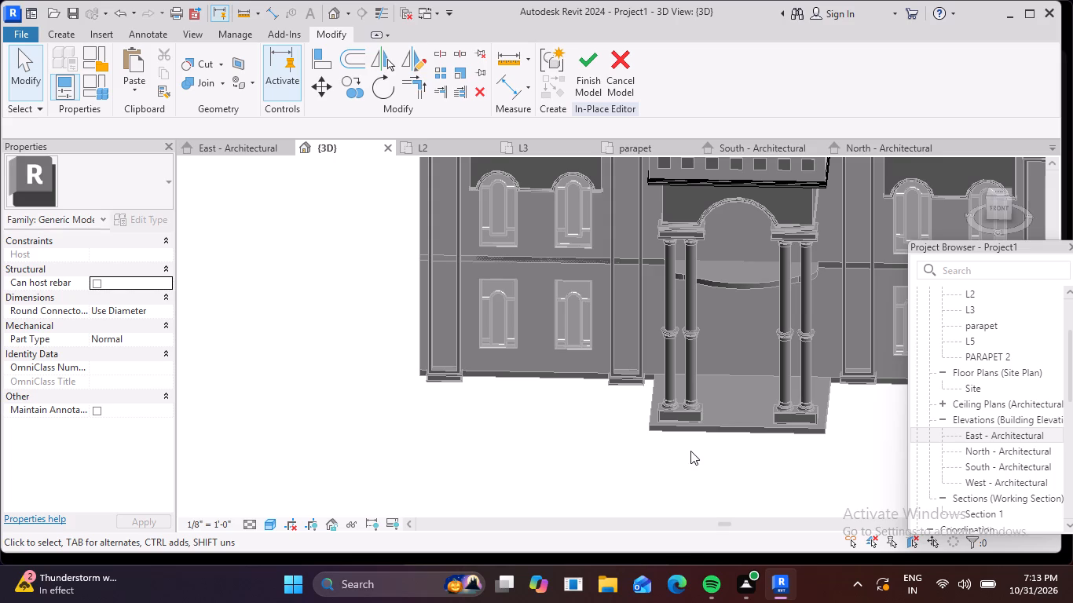
scroll(668, 445, "down", 3)
middle_click_drag(708, 394, 558, 448)
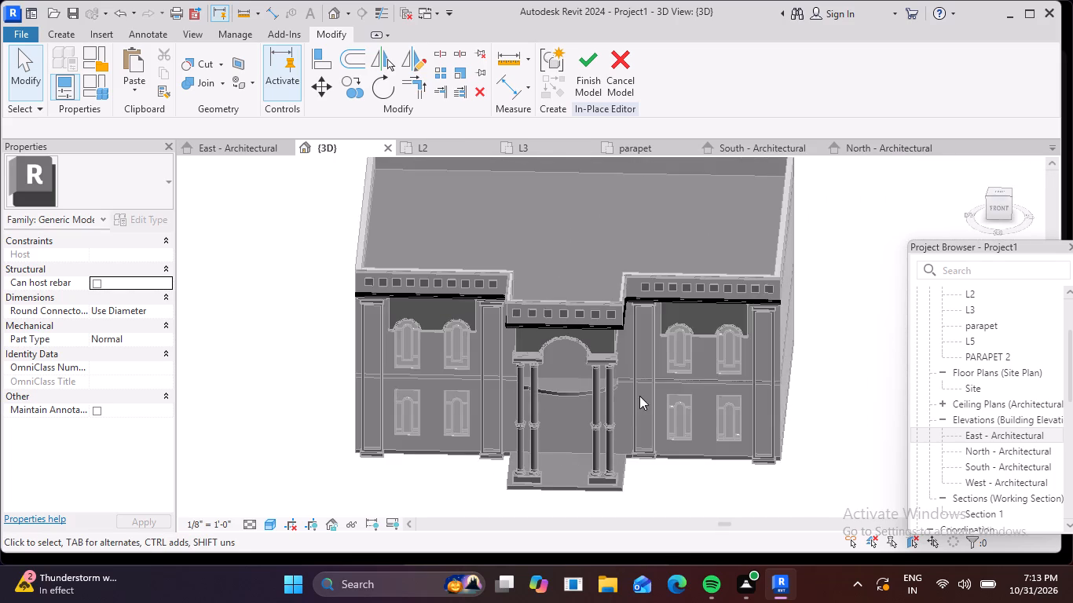
scroll(638, 397, "down", 1)
middle_click_drag(630, 454, 621, 475)
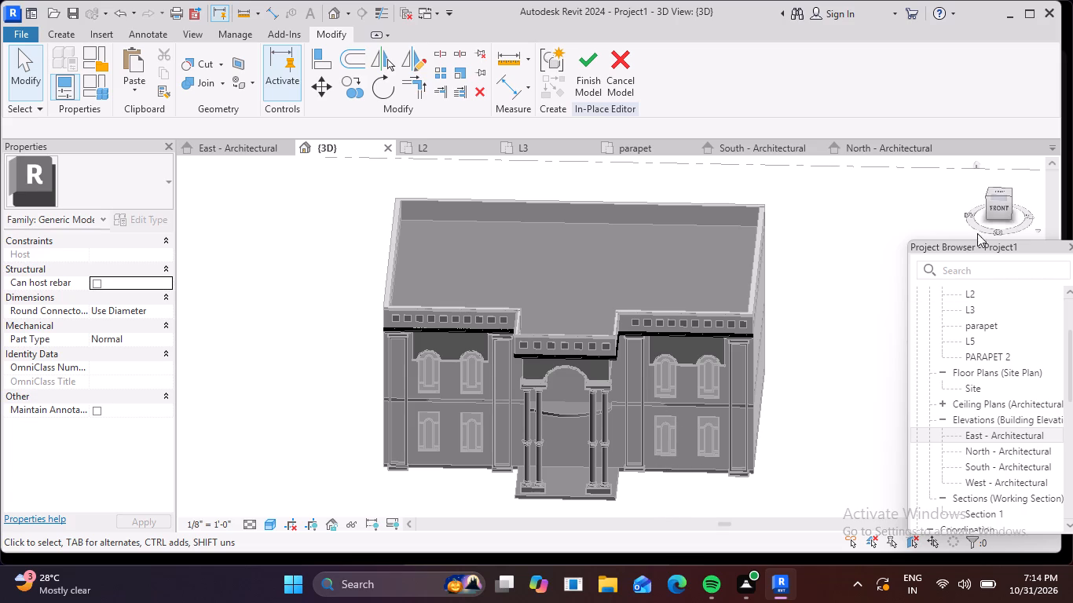
Orient the 3D view to the front and examine the entrance arch, paired columns and balcony band.
left_click(992, 210)
scroll(397, 376, "up", 3)
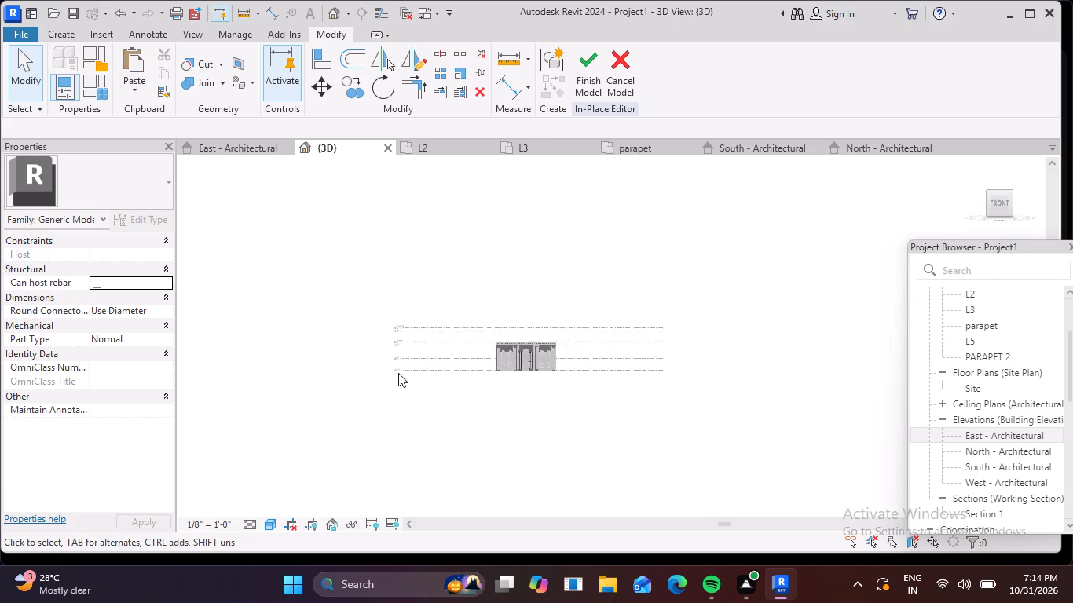
scroll(398, 373, "up", 3)
scroll(564, 356, "up", 13)
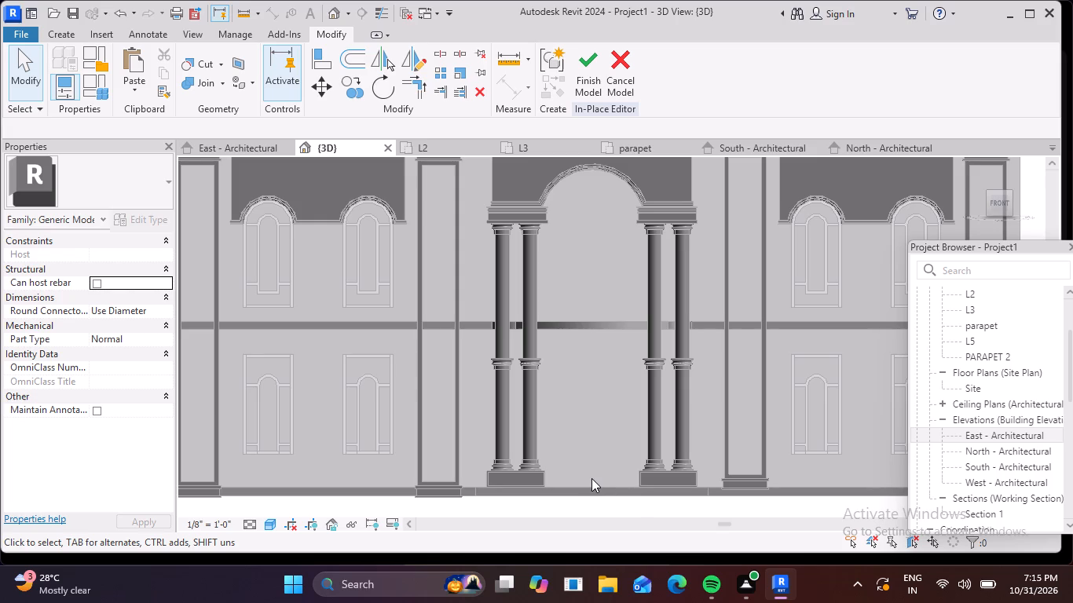
scroll(570, 325, "up", 2)
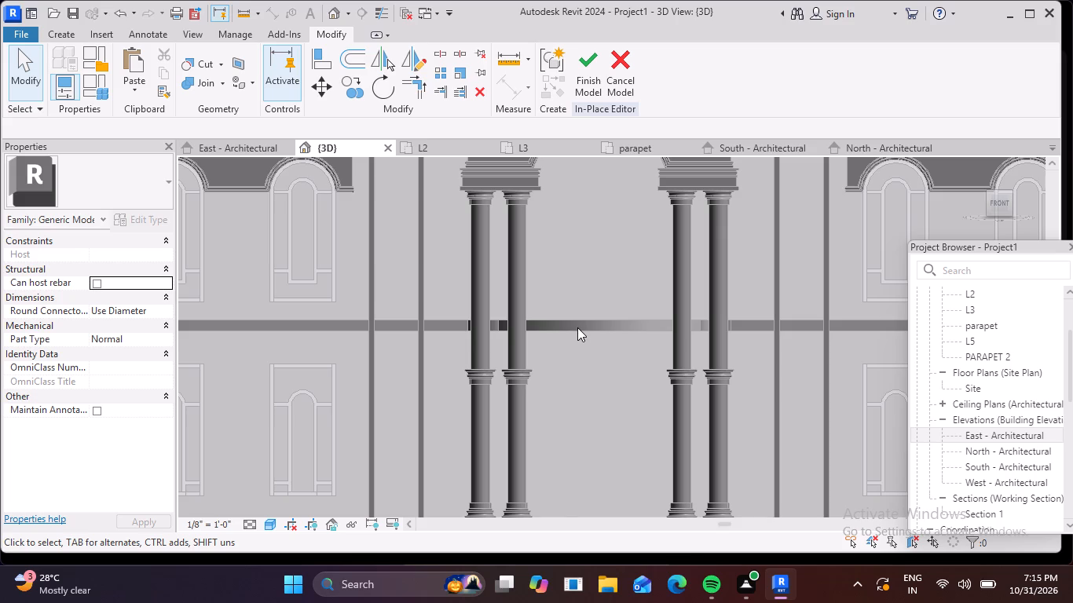
scroll(578, 328, "down", 1)
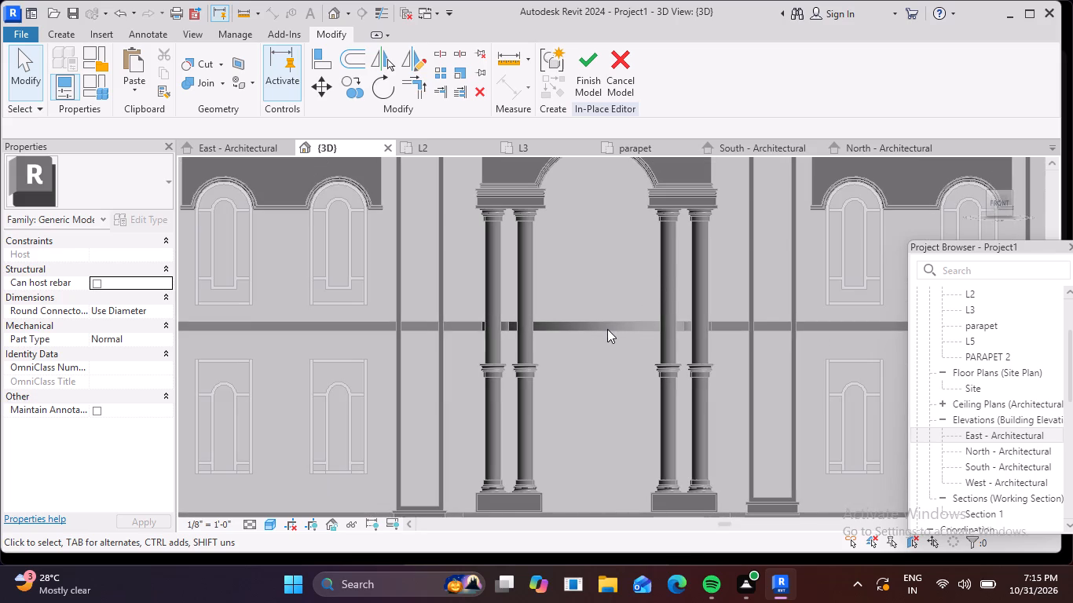
double_click(593, 270)
scroll(601, 315, "down", 6)
double_click(590, 335)
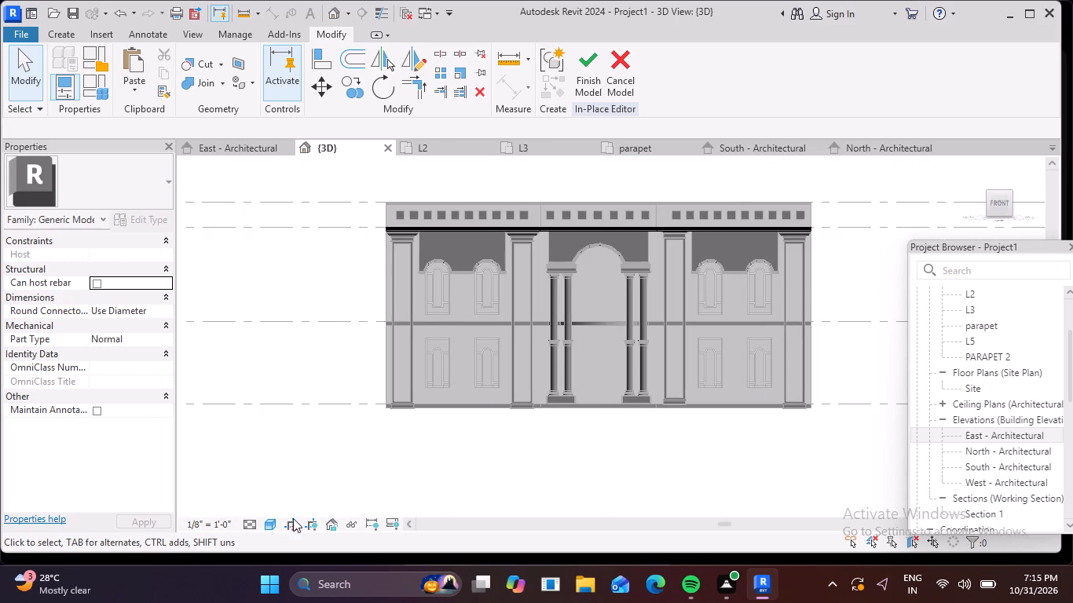
Change the 3D view's visual style to Hidden Line.
left_click(262, 531)
left_click(270, 522)
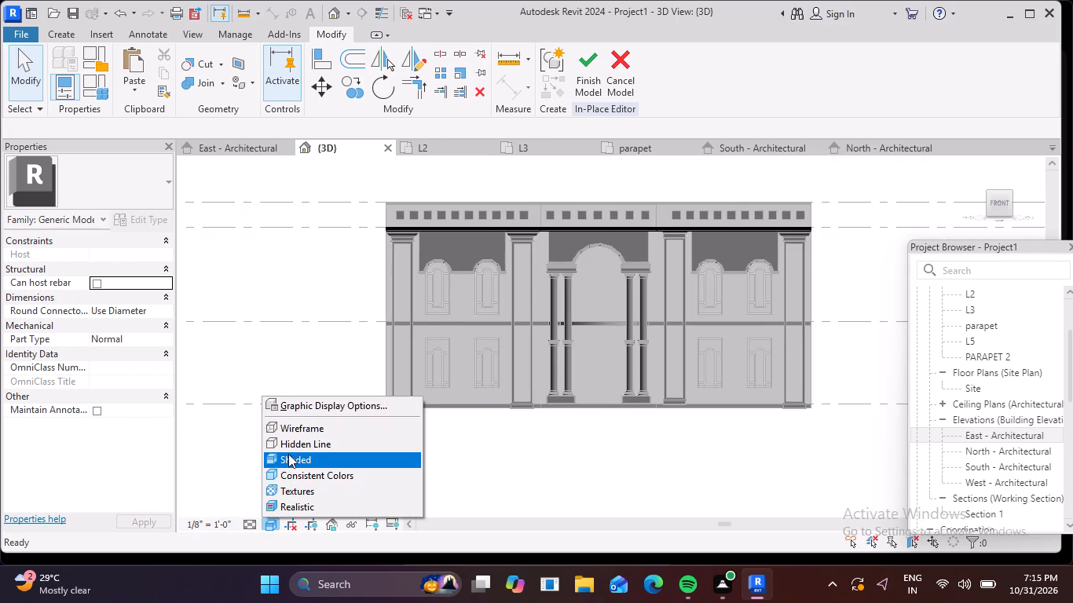
left_click(297, 459)
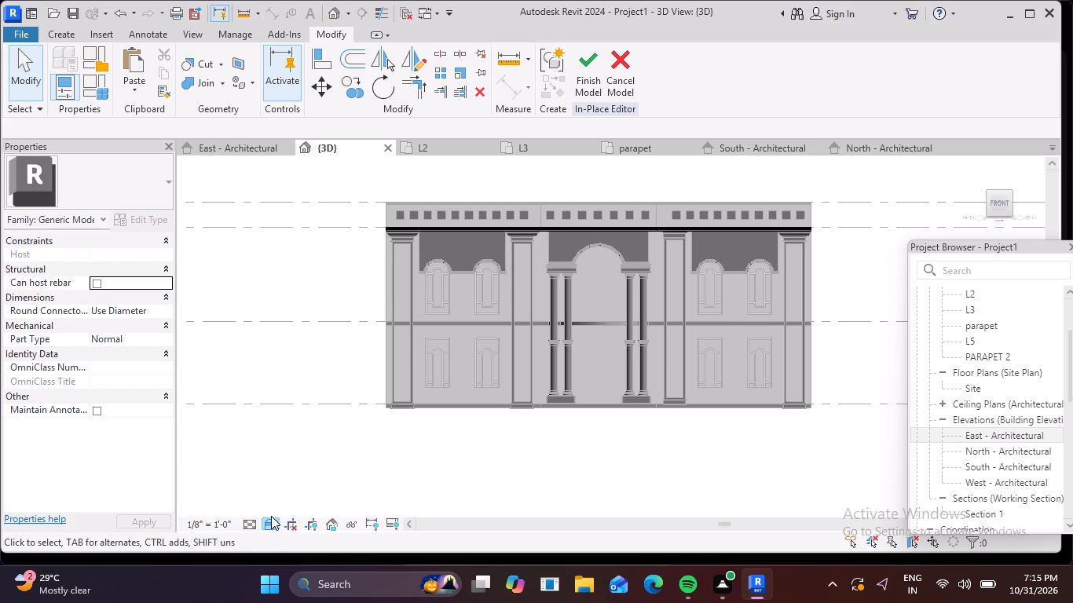
left_click(272, 521)
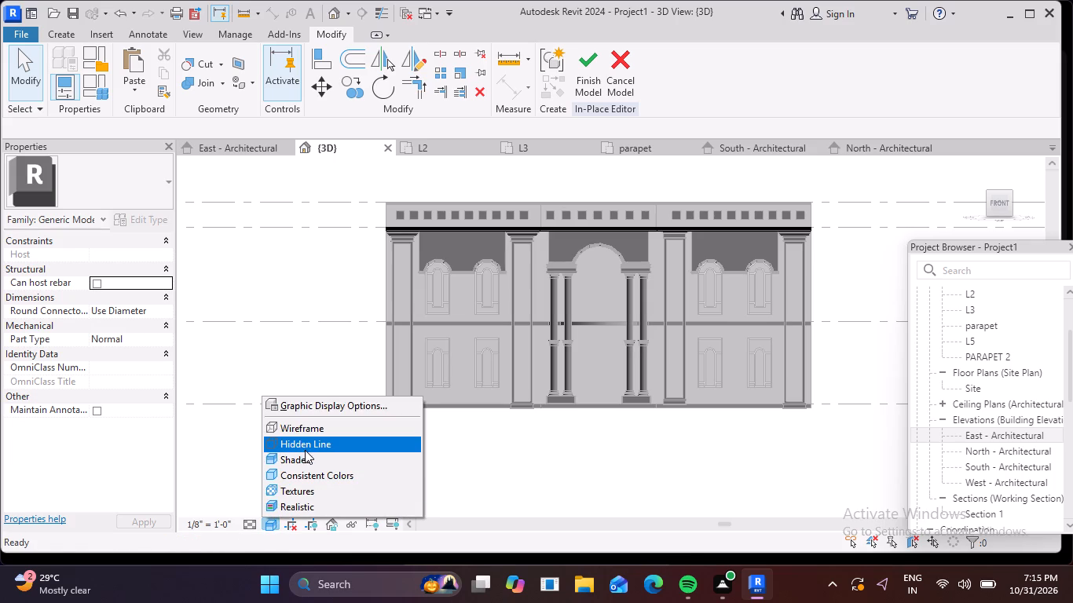
left_click(305, 450)
double_click(587, 337)
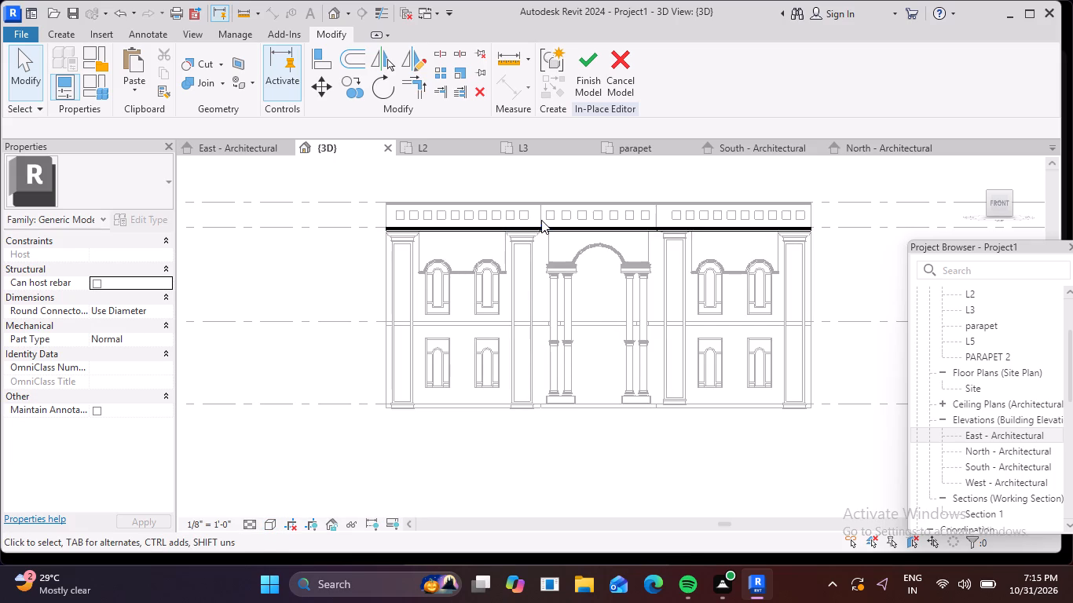
Finish the in-place swept moulding model and continue without saving the project.
left_click(599, 53)
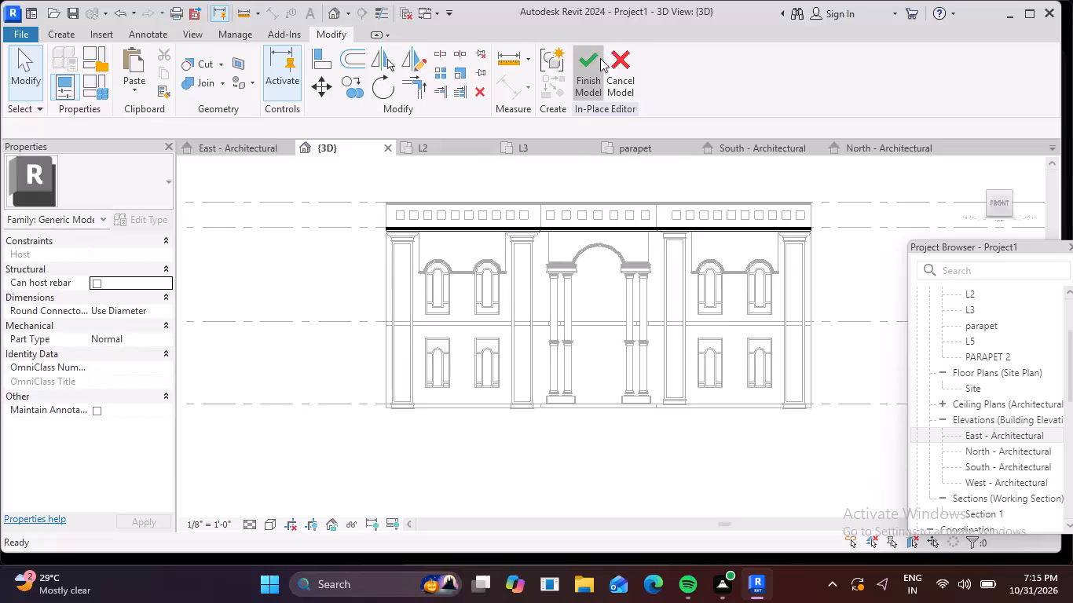
left_click(639, 357)
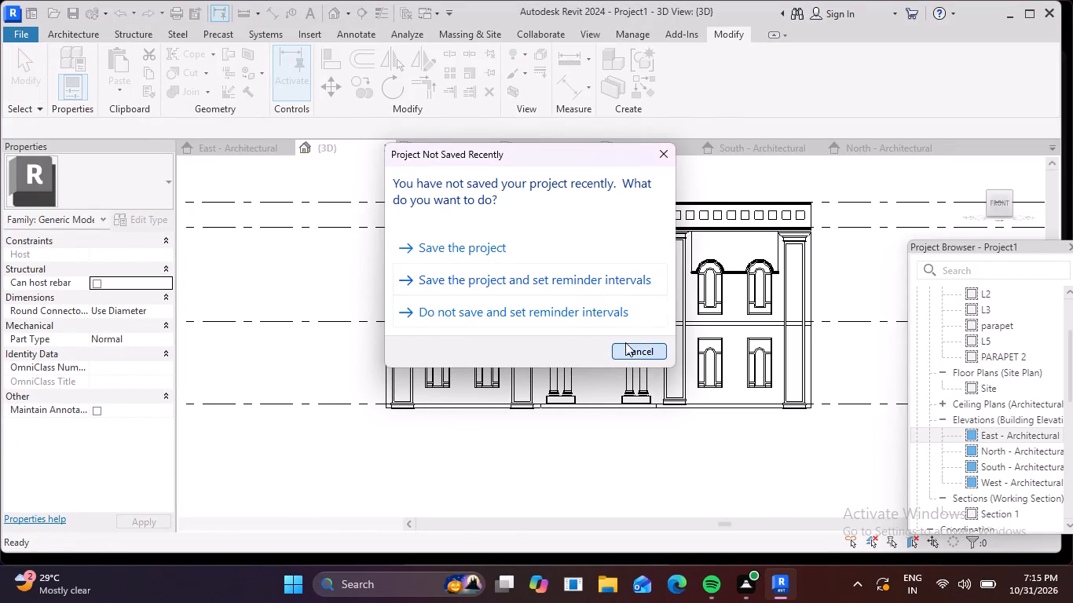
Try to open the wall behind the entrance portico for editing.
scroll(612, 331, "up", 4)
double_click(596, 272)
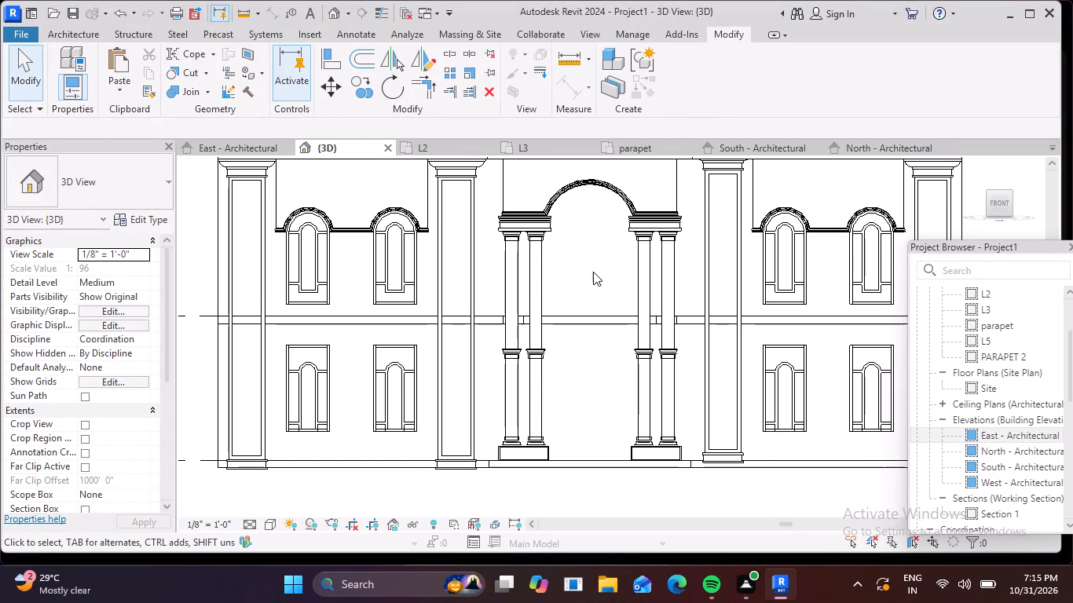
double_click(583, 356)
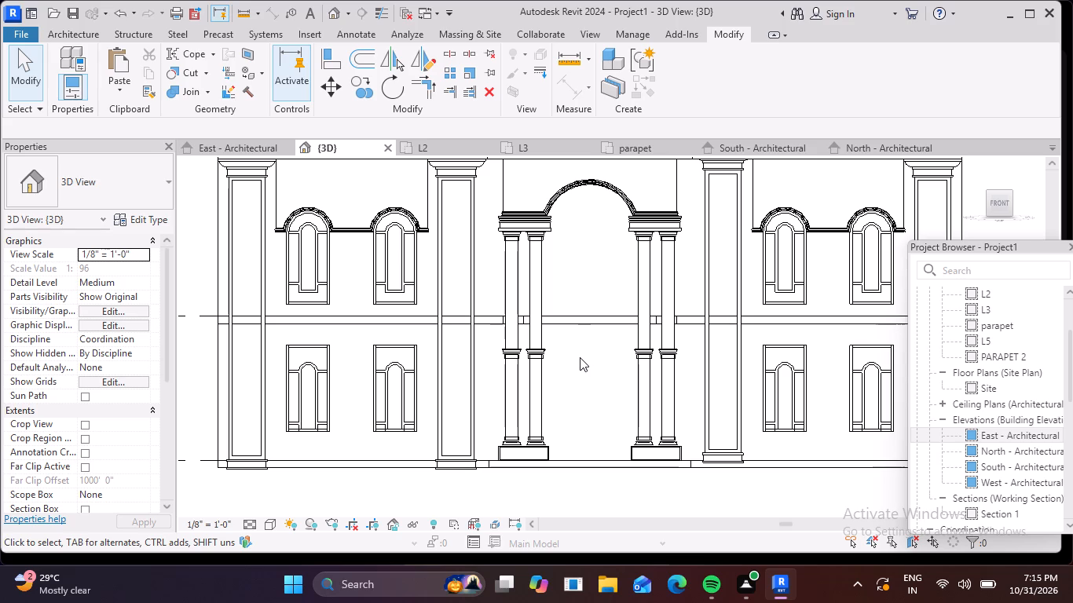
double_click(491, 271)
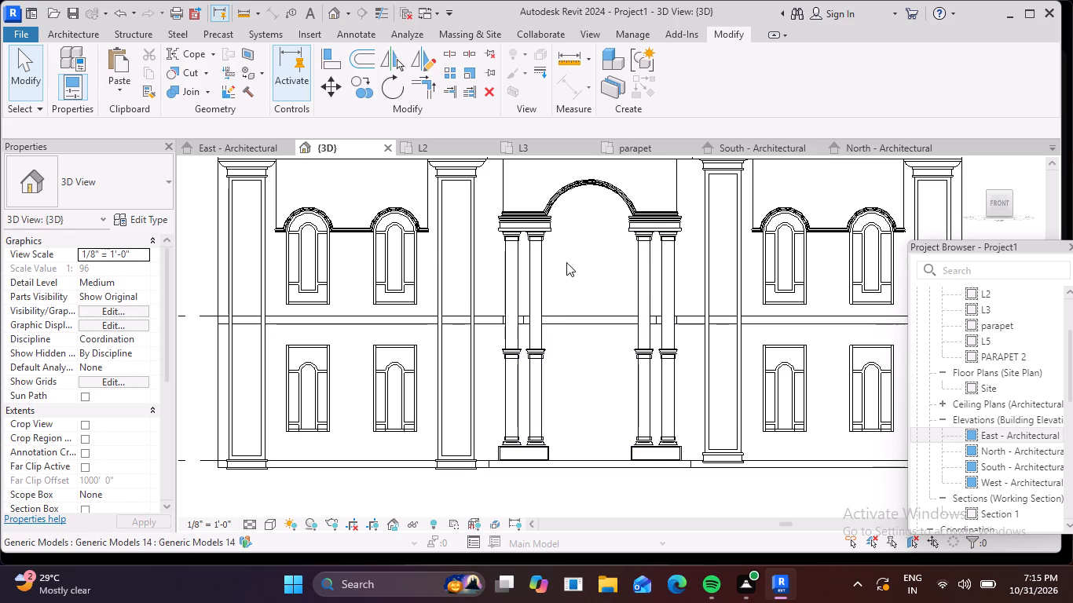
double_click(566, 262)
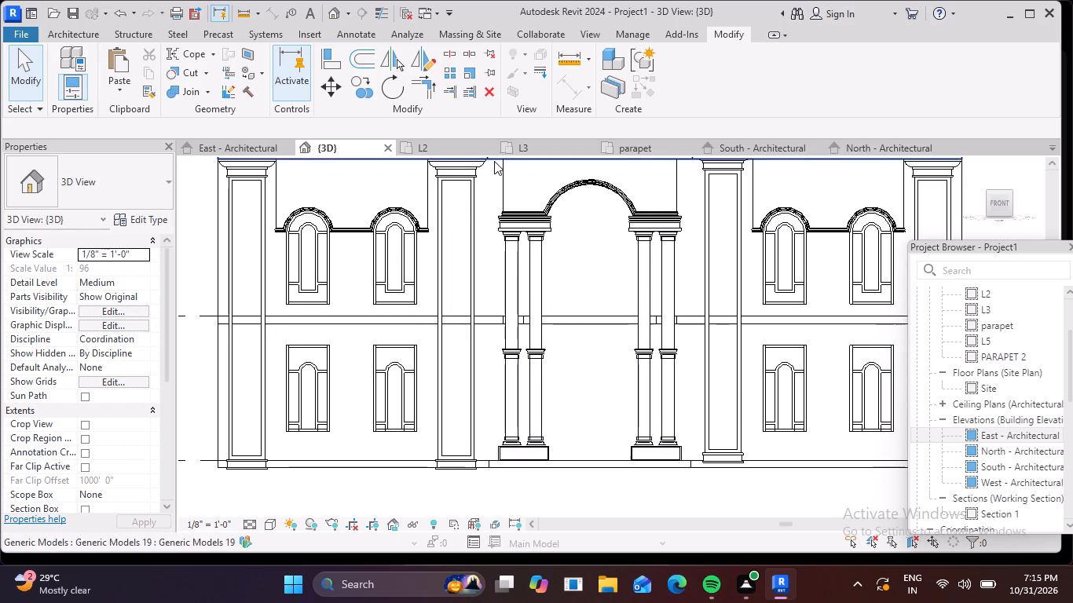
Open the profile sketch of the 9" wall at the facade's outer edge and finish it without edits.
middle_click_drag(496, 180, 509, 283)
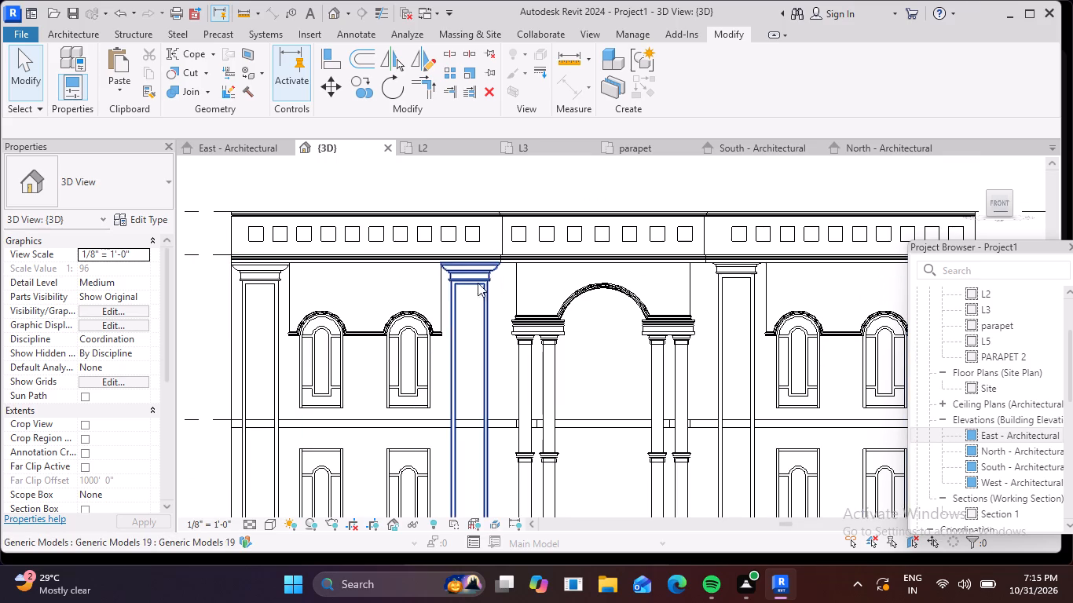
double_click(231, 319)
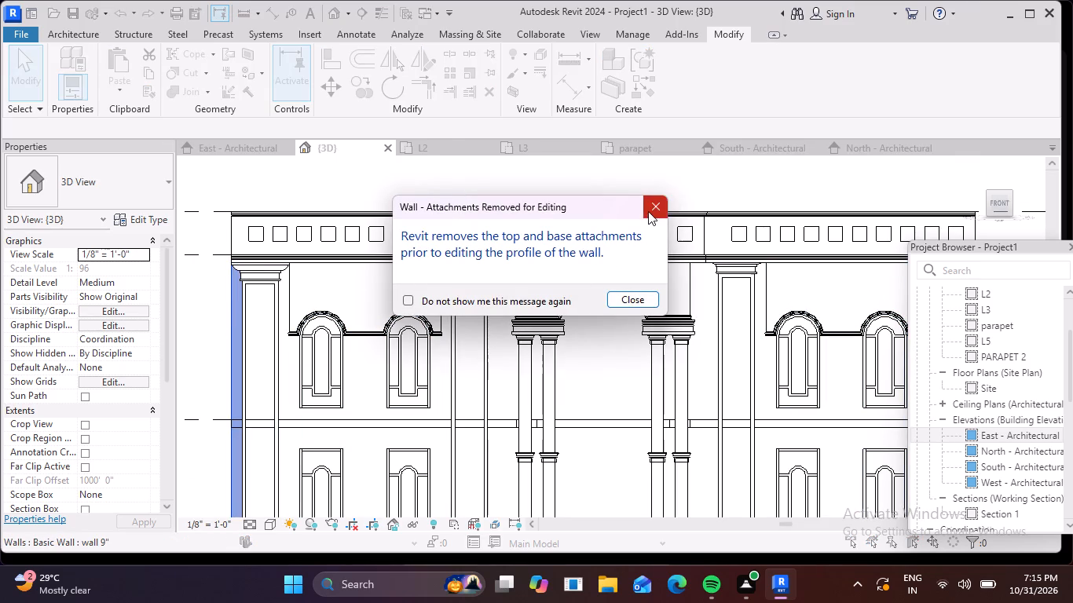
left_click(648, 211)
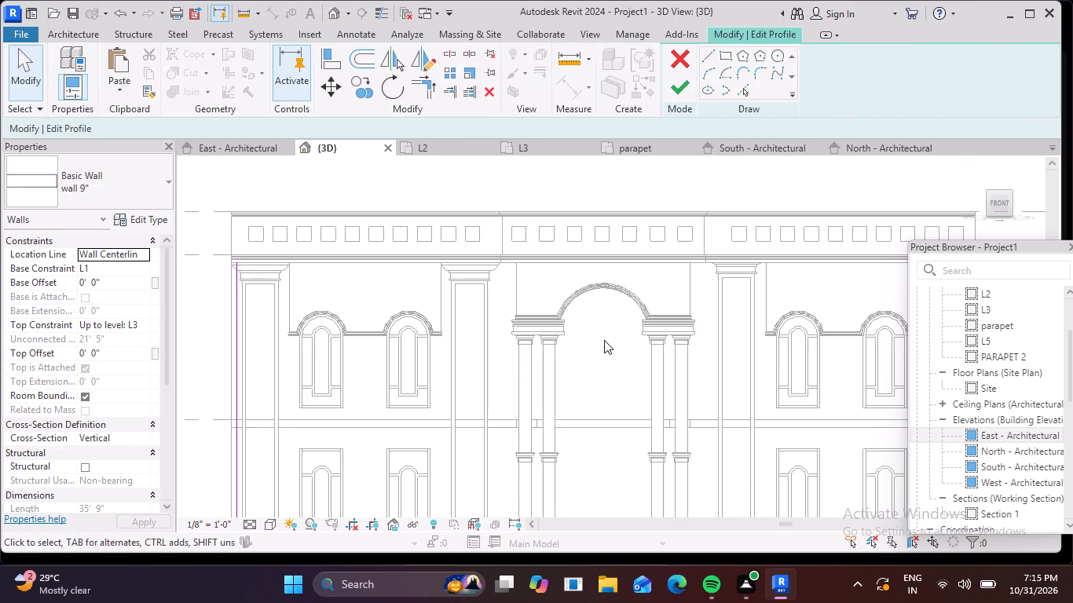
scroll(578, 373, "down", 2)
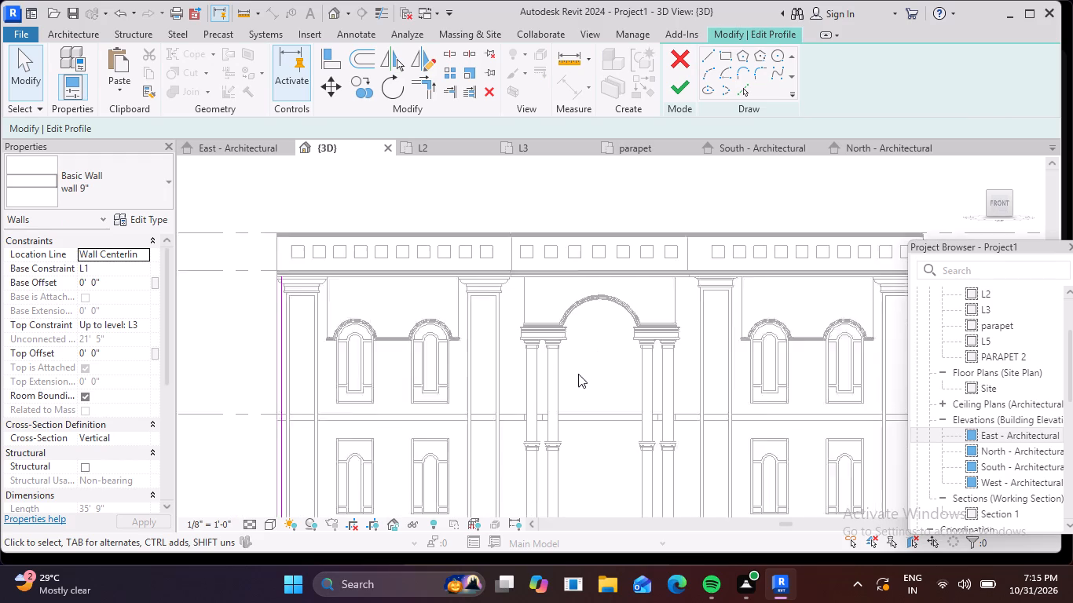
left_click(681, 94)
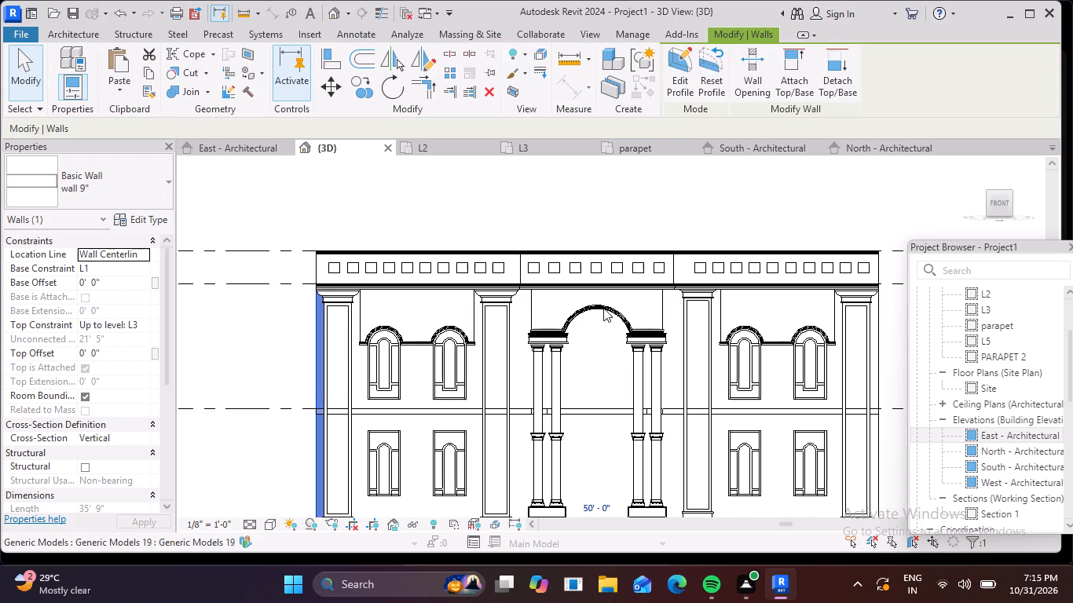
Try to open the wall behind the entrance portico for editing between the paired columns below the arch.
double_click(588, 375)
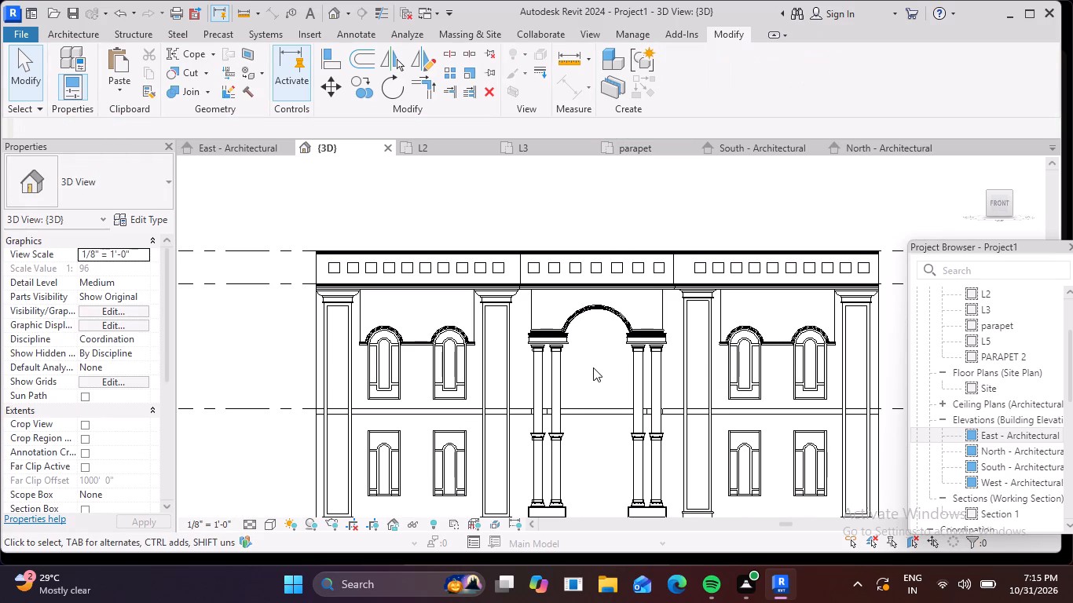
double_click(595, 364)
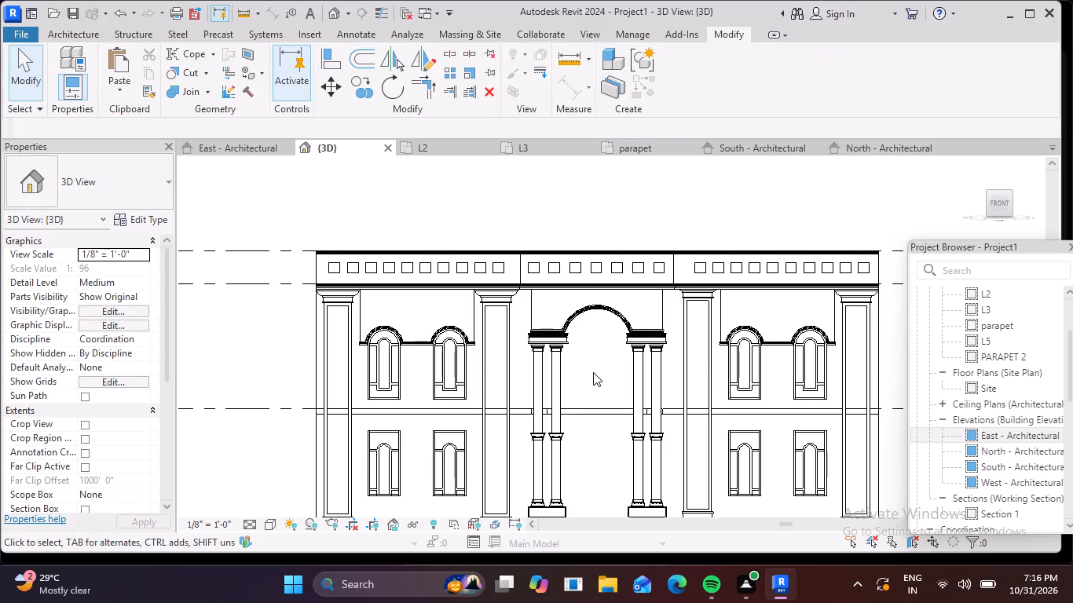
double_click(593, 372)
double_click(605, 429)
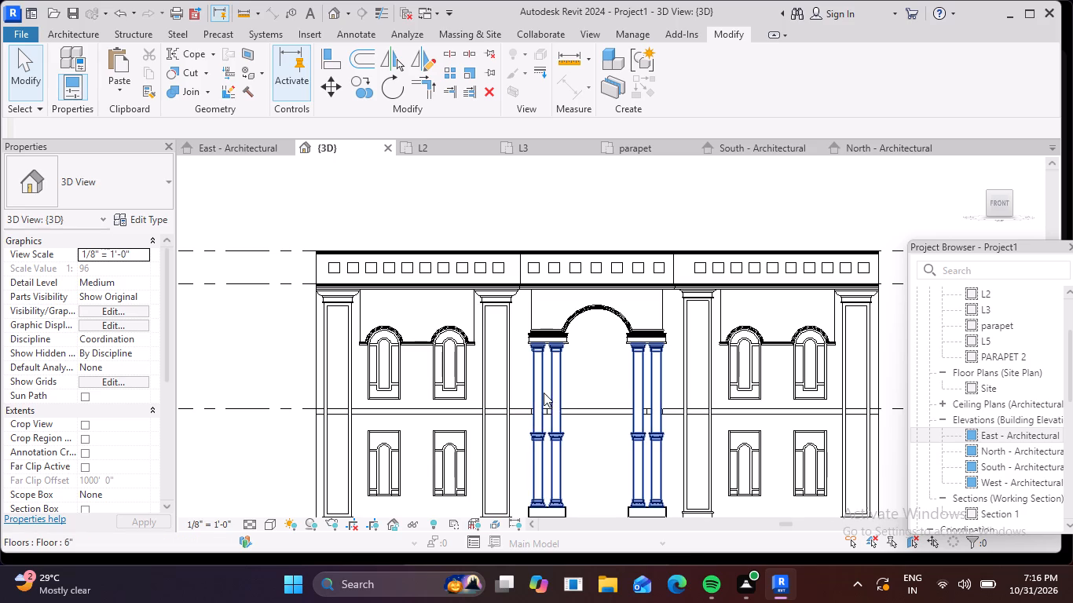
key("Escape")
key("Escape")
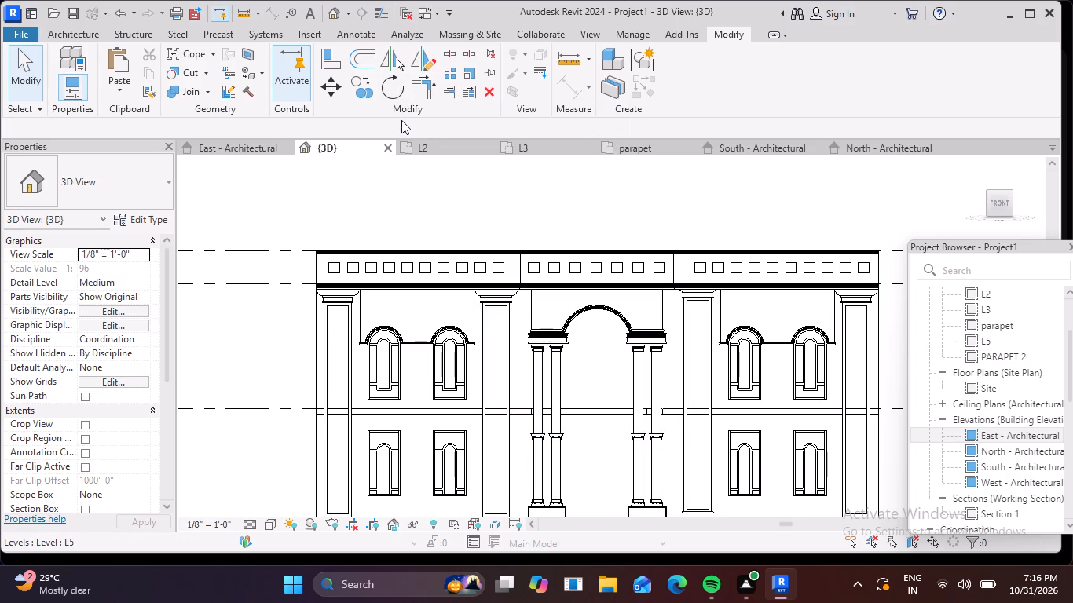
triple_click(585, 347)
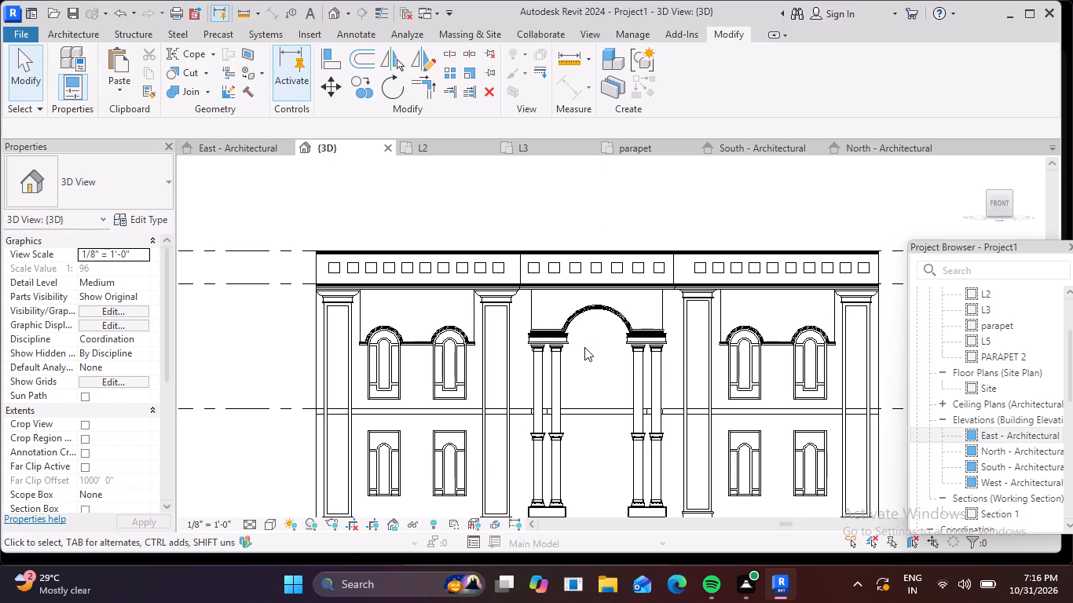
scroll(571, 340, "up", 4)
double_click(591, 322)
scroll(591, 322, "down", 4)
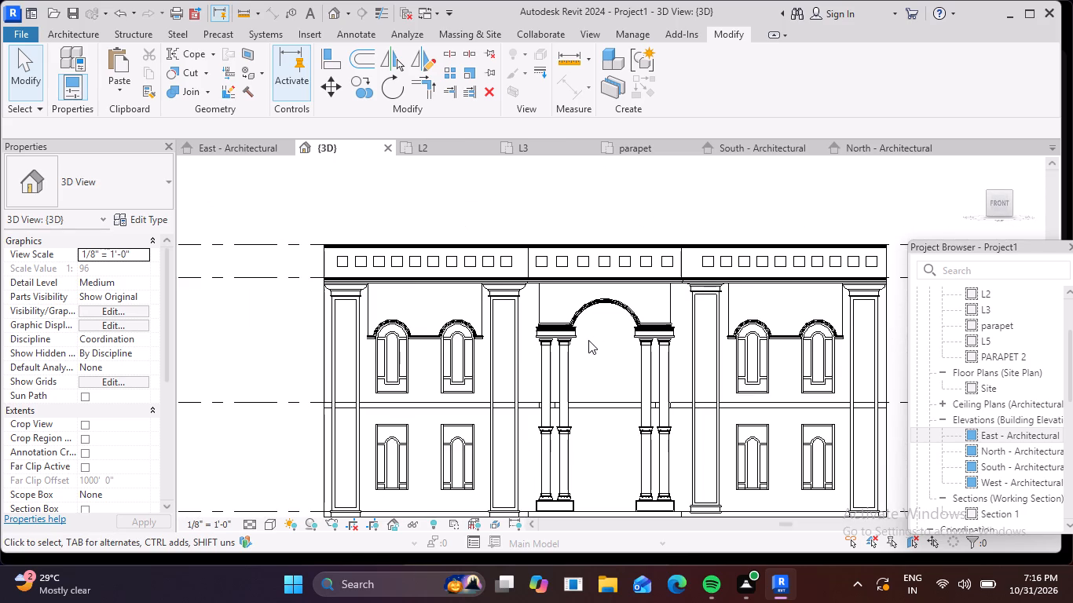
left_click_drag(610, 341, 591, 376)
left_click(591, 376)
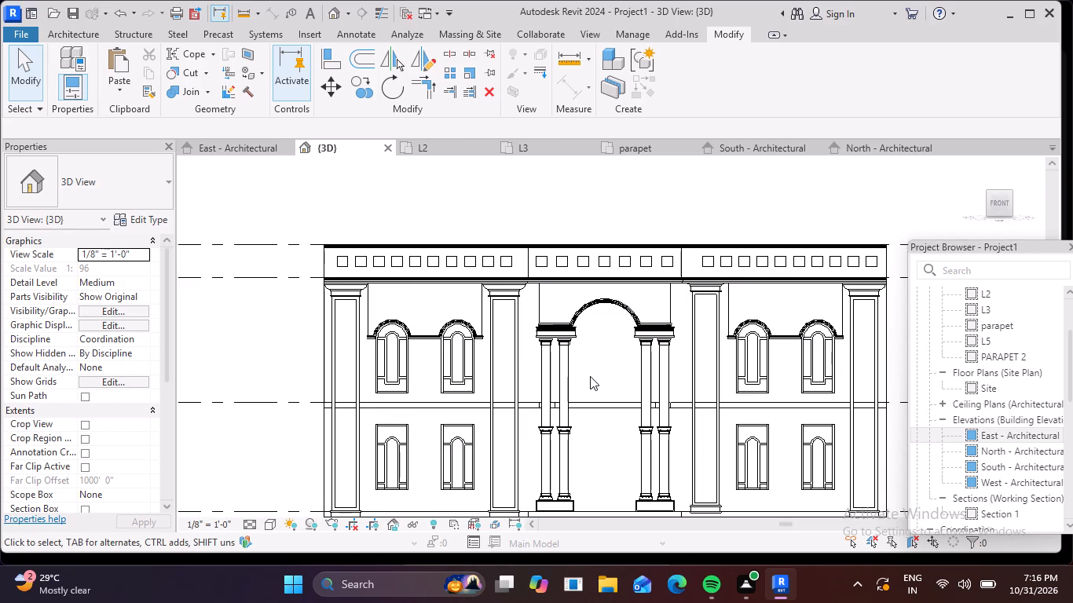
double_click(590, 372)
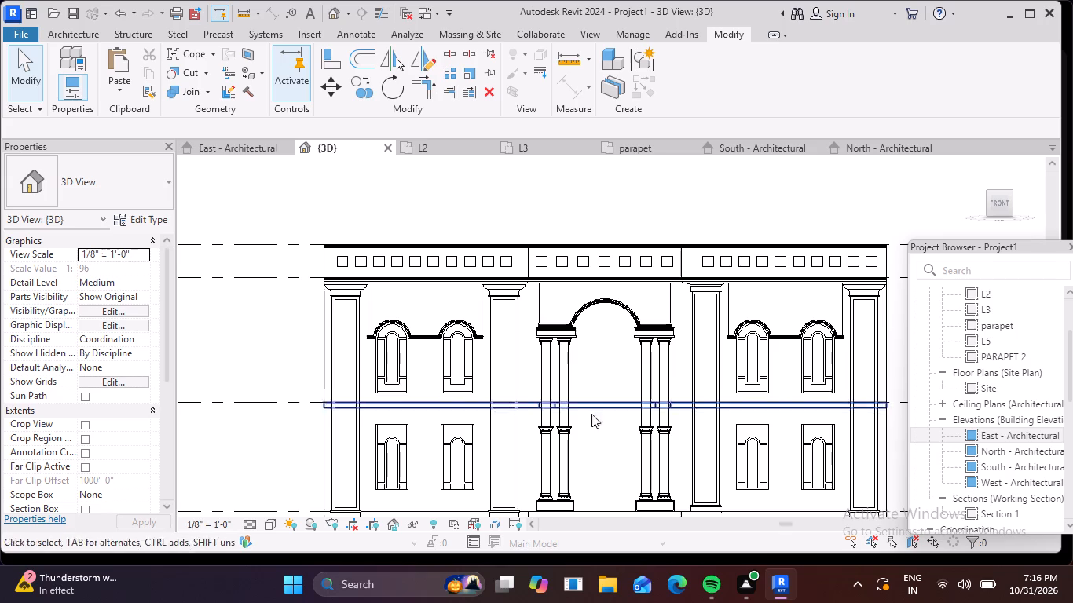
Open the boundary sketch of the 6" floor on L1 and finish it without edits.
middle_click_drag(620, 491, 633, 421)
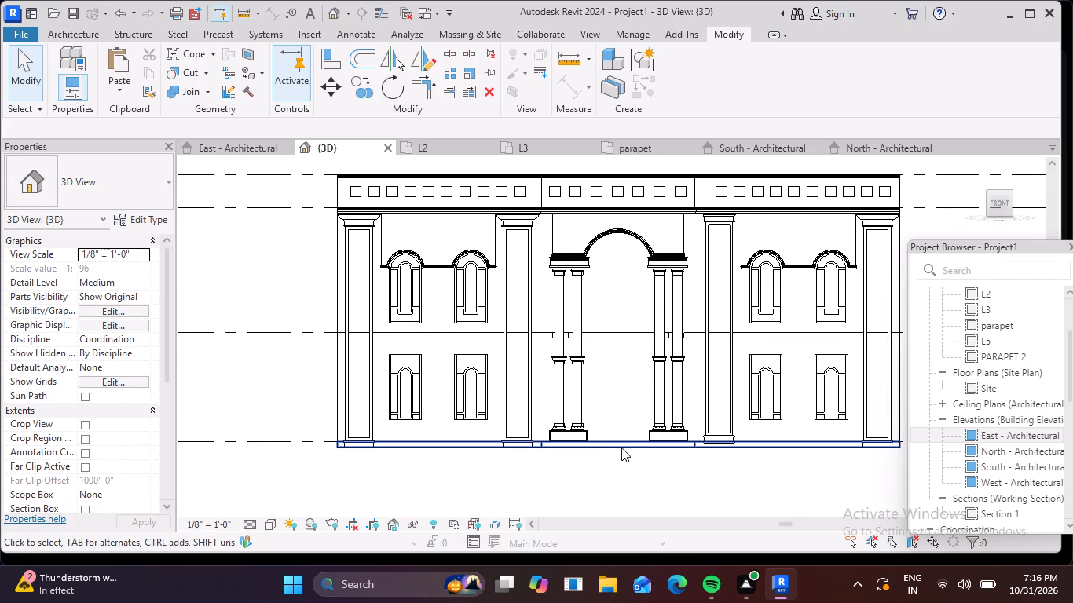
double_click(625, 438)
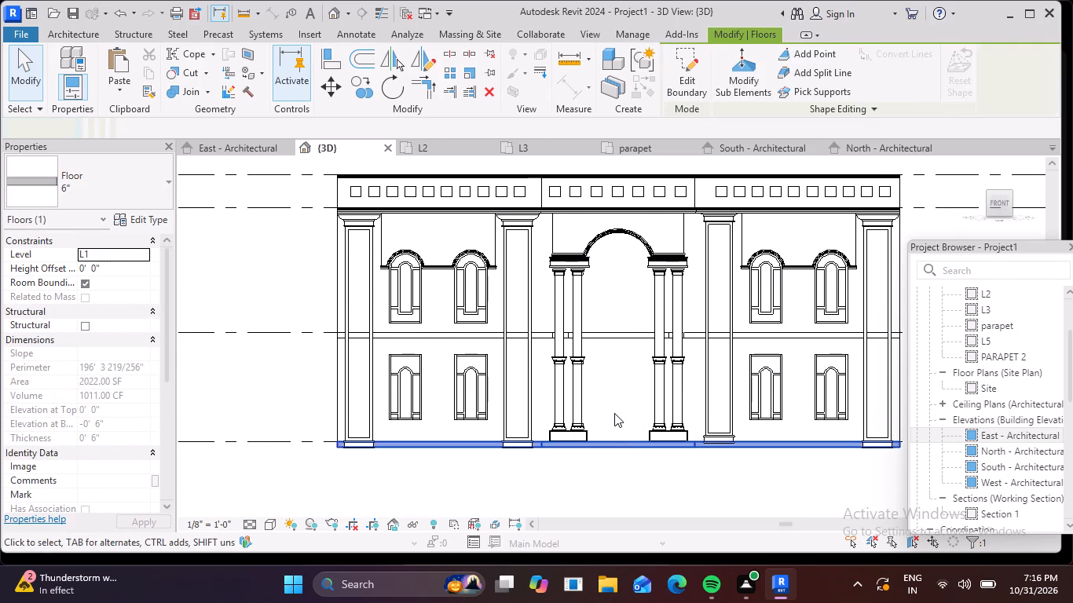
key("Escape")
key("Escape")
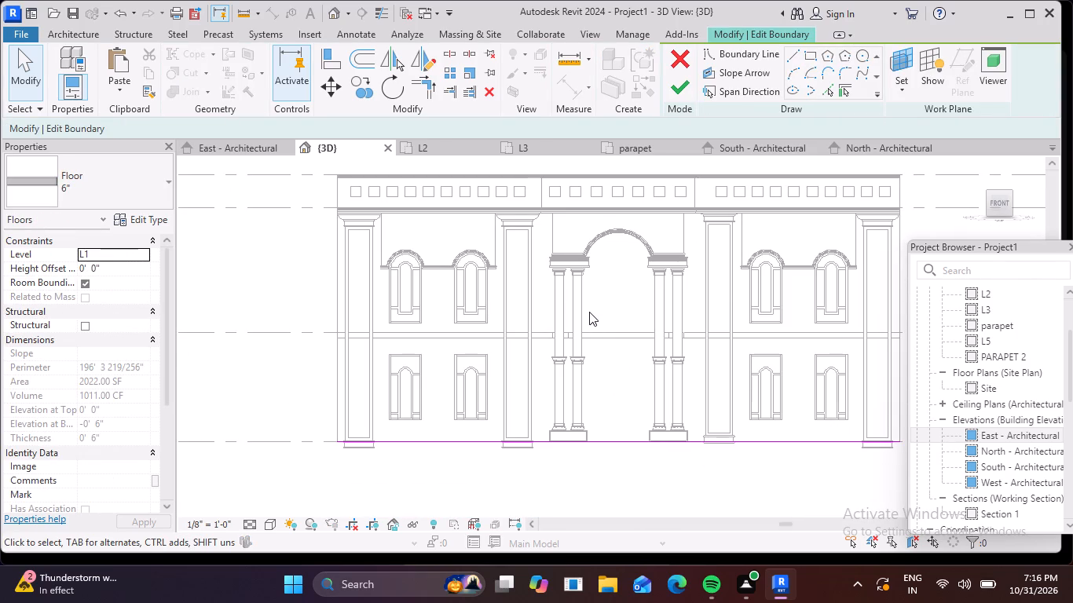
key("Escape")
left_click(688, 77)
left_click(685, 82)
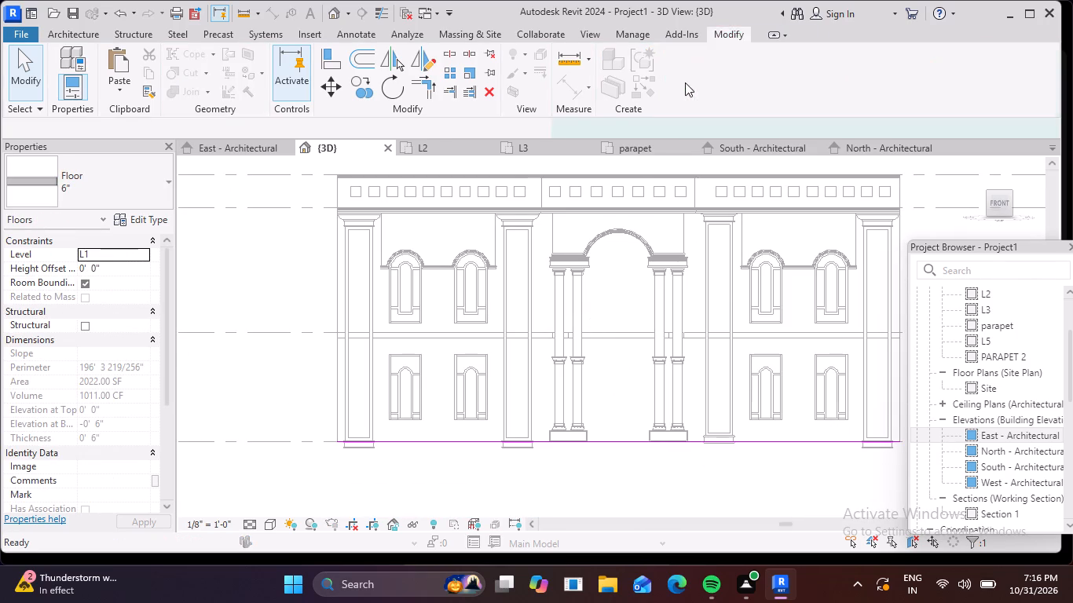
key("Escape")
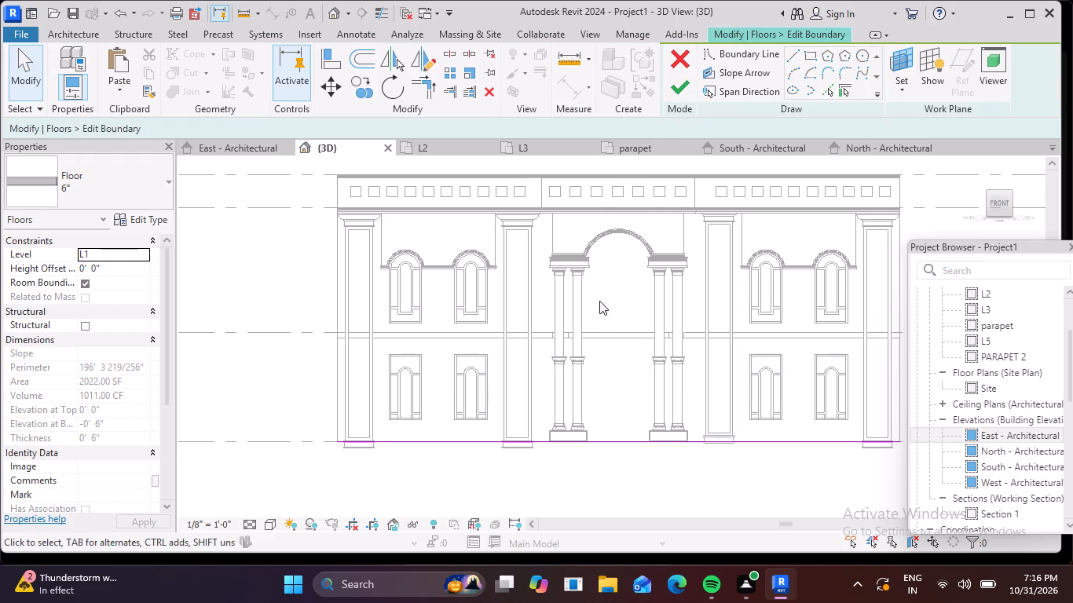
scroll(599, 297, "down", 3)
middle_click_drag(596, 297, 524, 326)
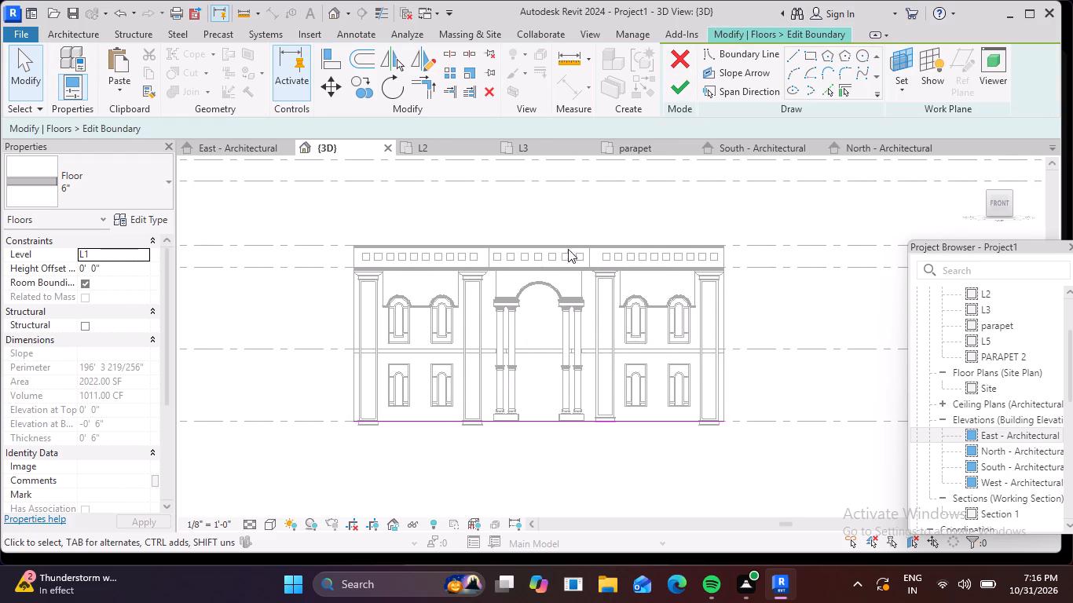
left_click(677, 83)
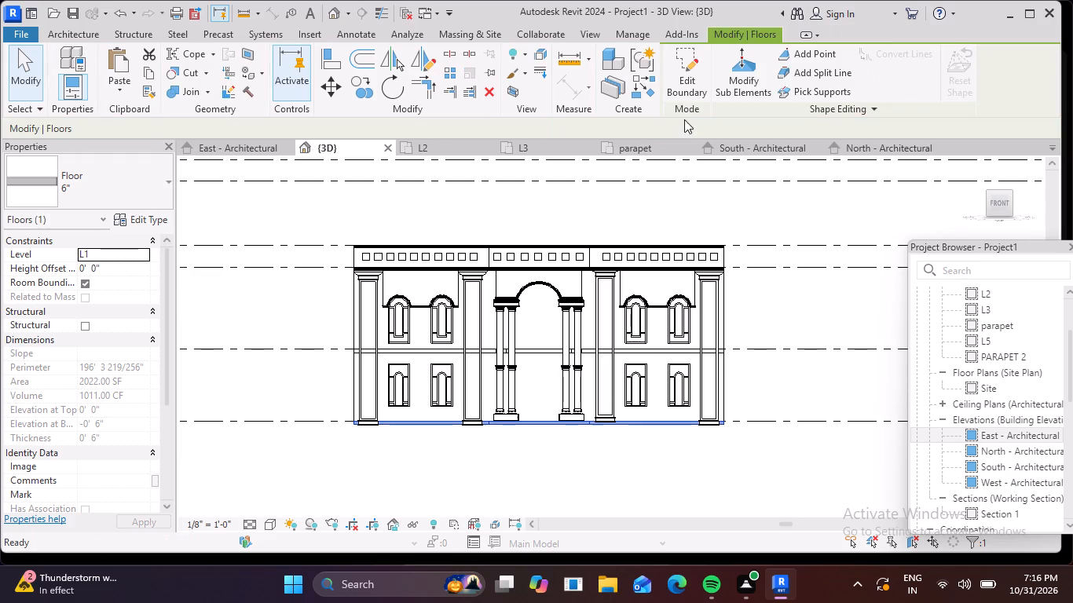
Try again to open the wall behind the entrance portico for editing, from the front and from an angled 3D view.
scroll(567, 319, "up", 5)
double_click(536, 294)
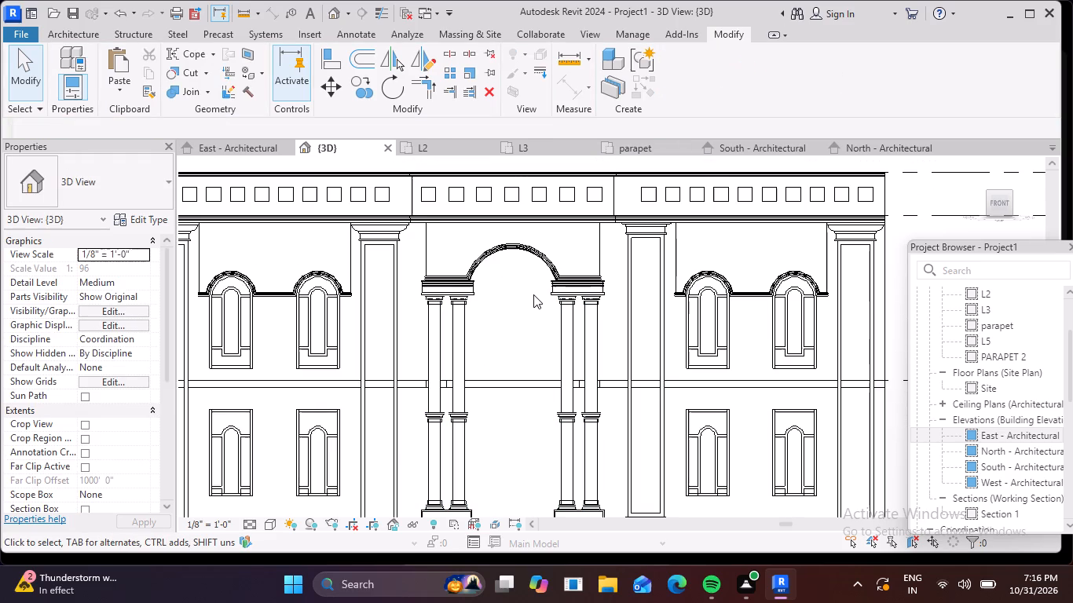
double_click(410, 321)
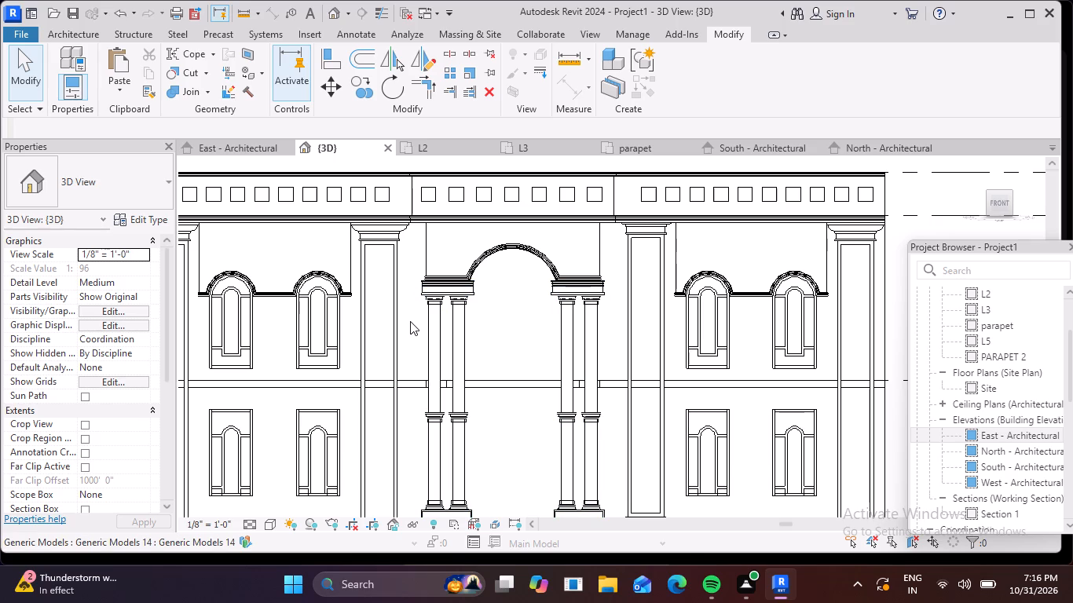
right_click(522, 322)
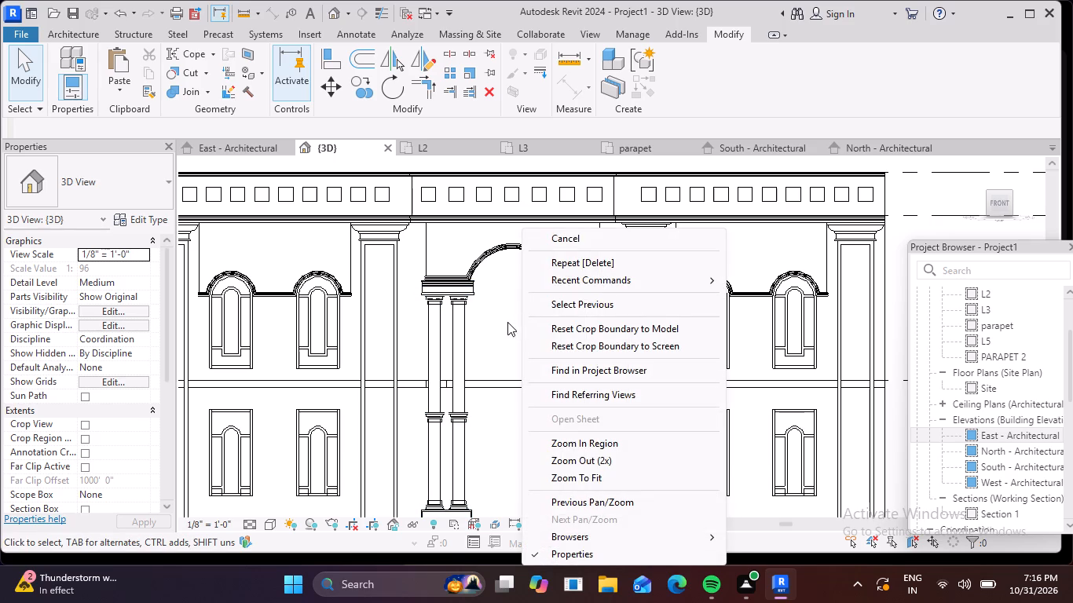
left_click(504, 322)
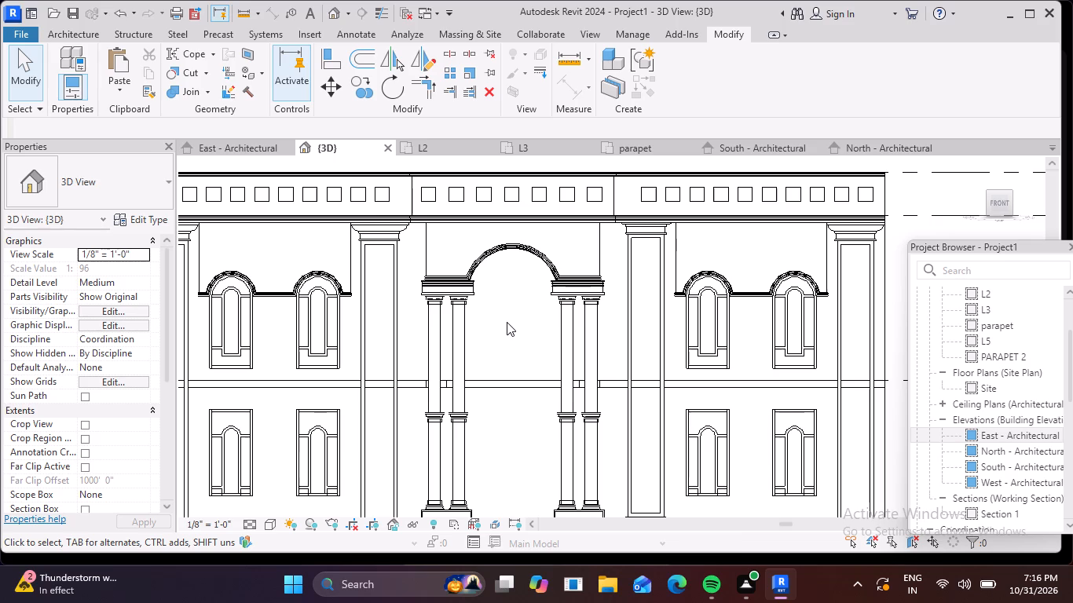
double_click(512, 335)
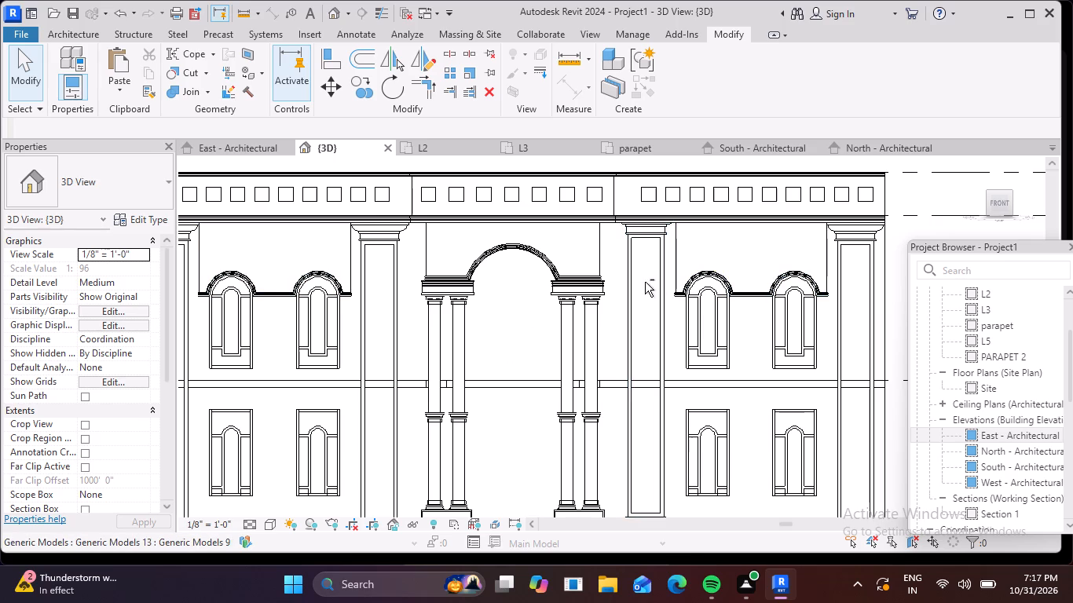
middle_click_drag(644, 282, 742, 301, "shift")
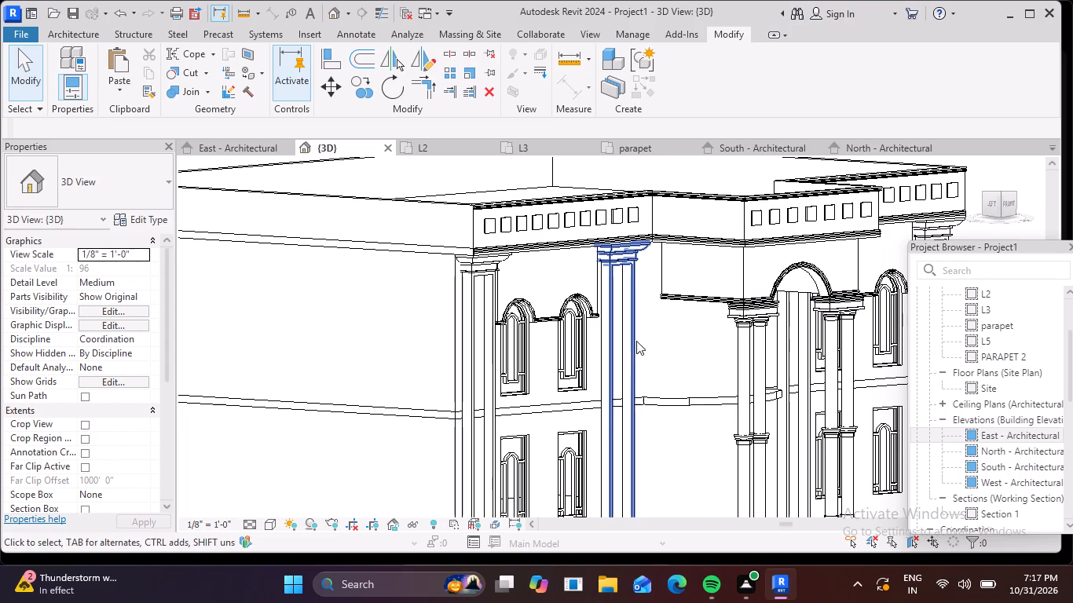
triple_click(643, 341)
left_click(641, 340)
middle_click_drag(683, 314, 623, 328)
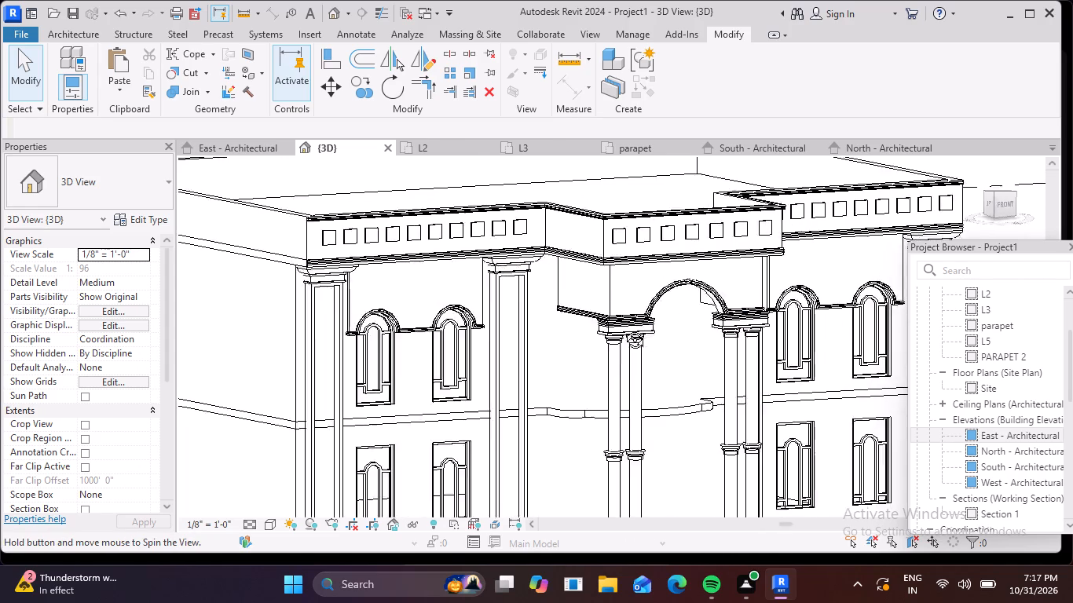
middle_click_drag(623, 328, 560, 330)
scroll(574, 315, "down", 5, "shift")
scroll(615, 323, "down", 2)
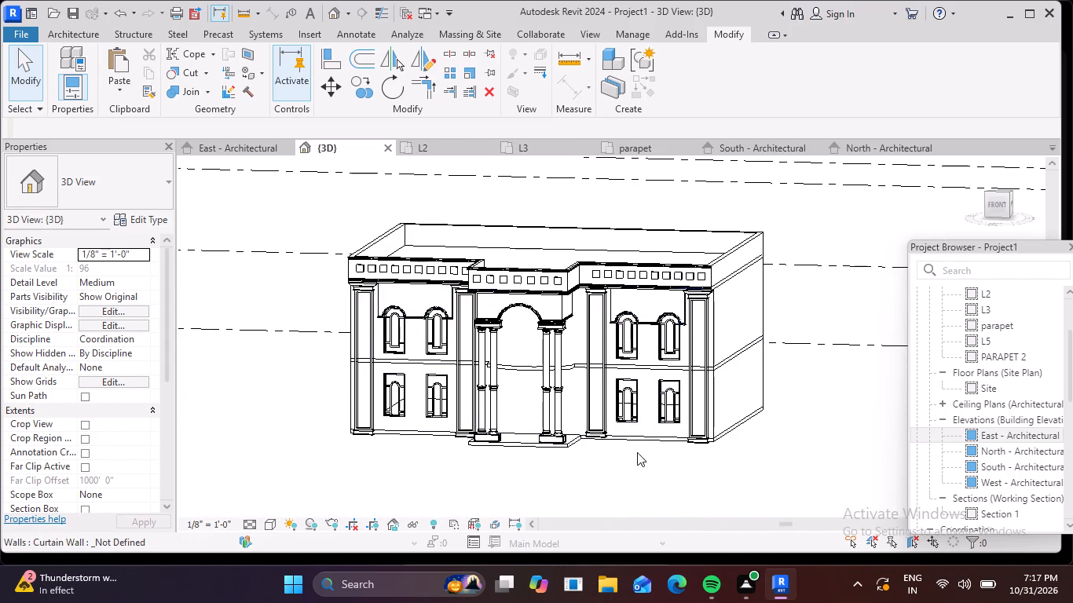
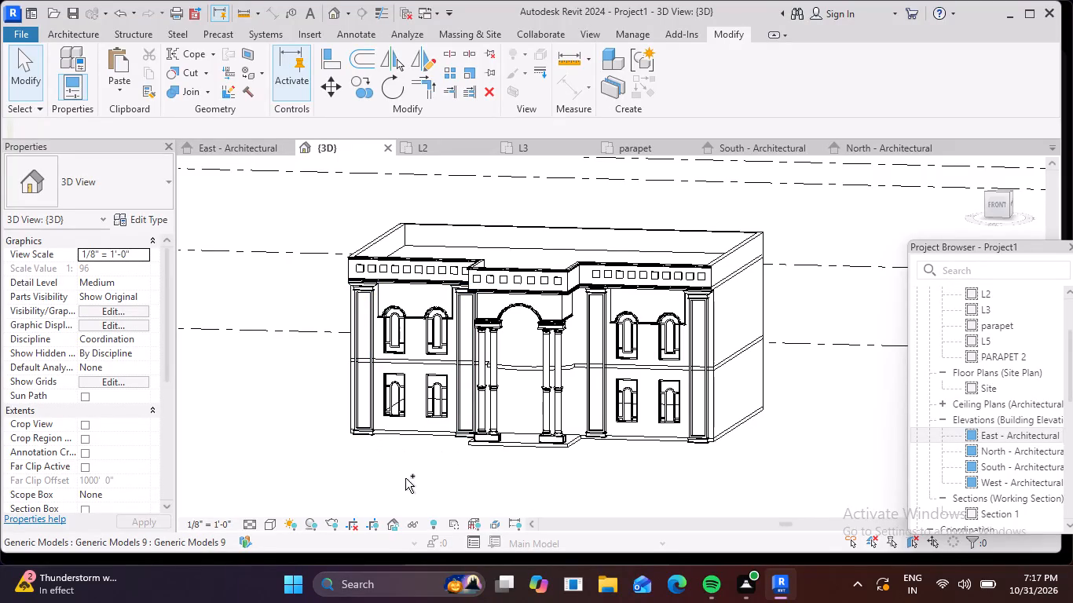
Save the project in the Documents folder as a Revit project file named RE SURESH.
key("ctrl+s")
key("BackSpace")
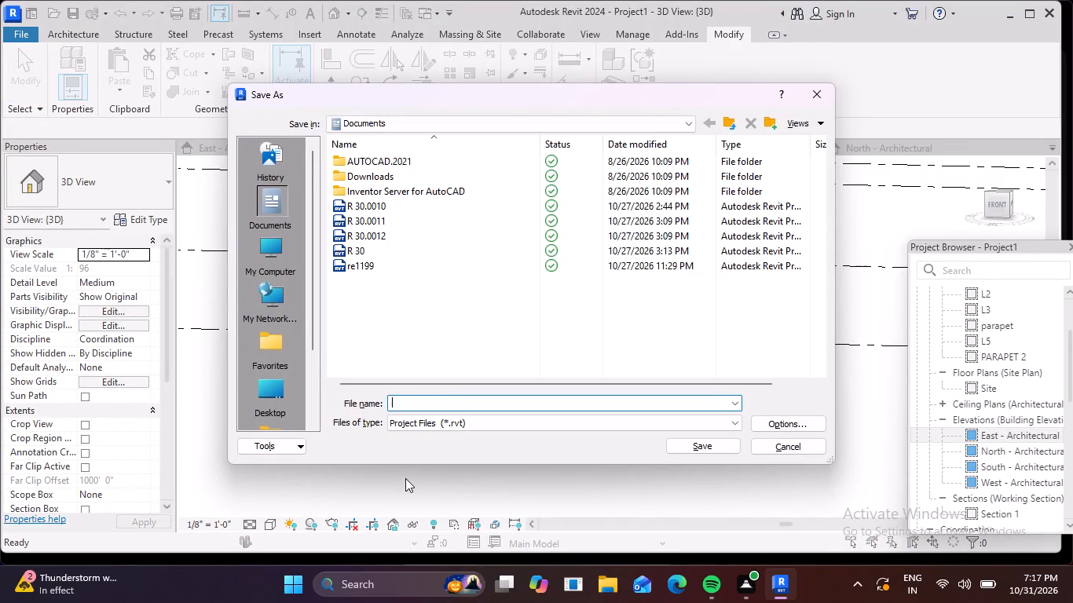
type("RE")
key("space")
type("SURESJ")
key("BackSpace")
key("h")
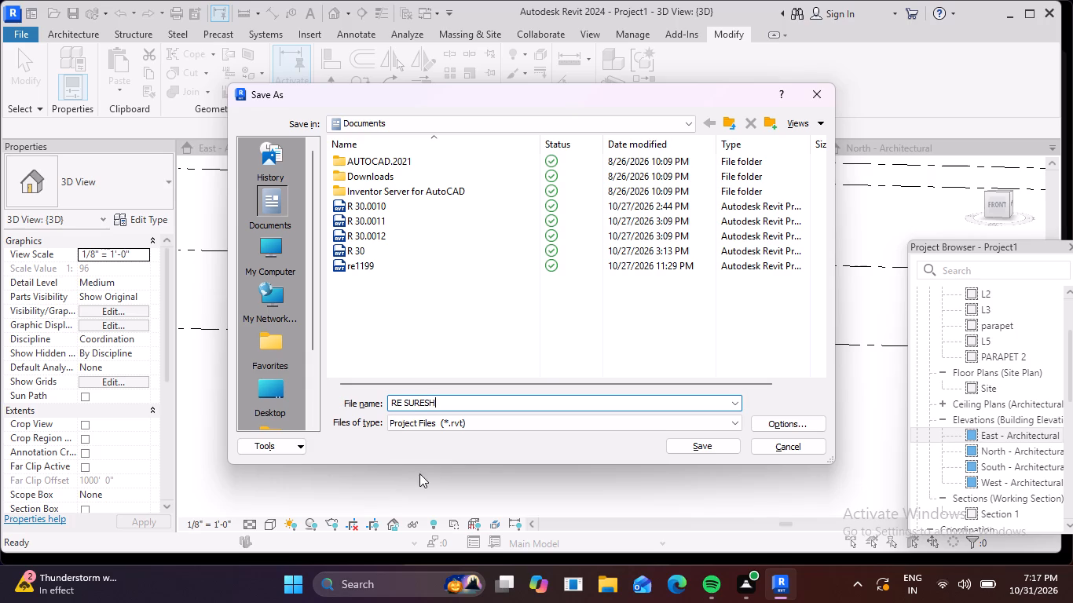
left_click(729, 443)
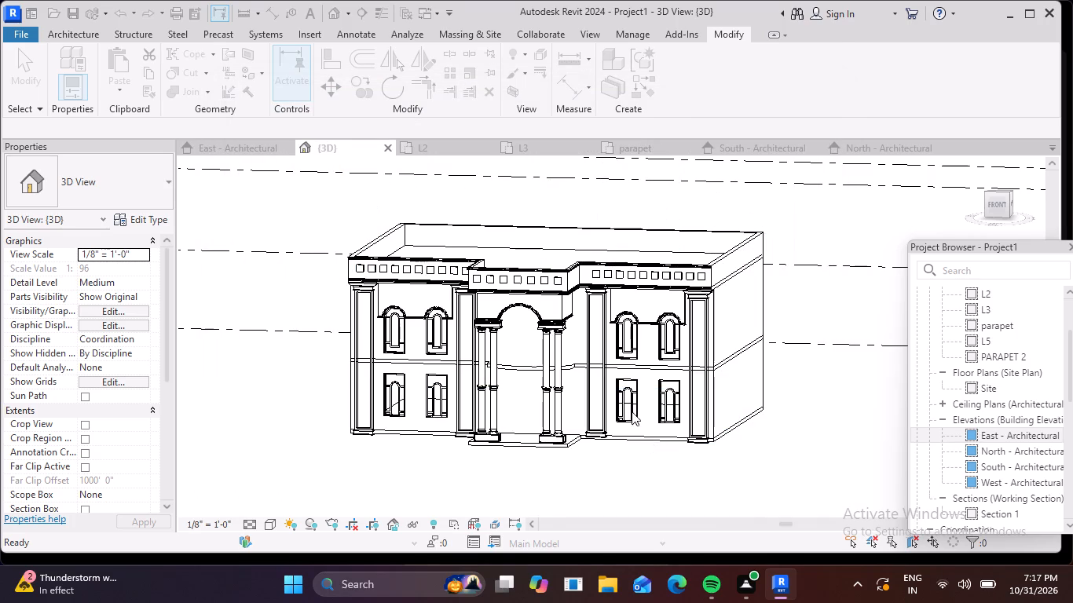
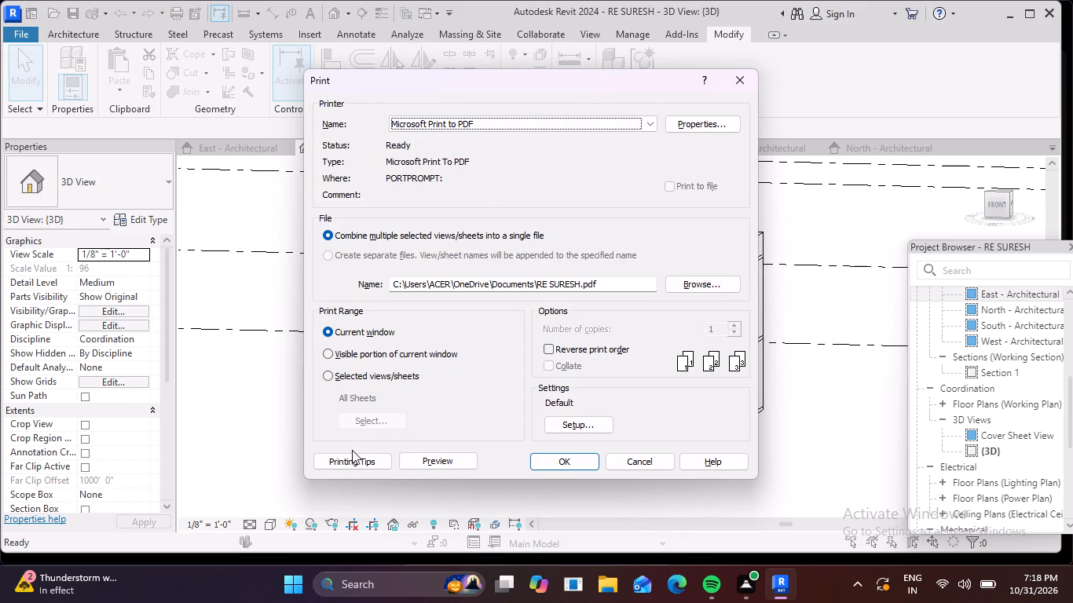
Preview the PDF print of the current 3D window and examine the building on the page at closer zoom.
left_click(435, 460)
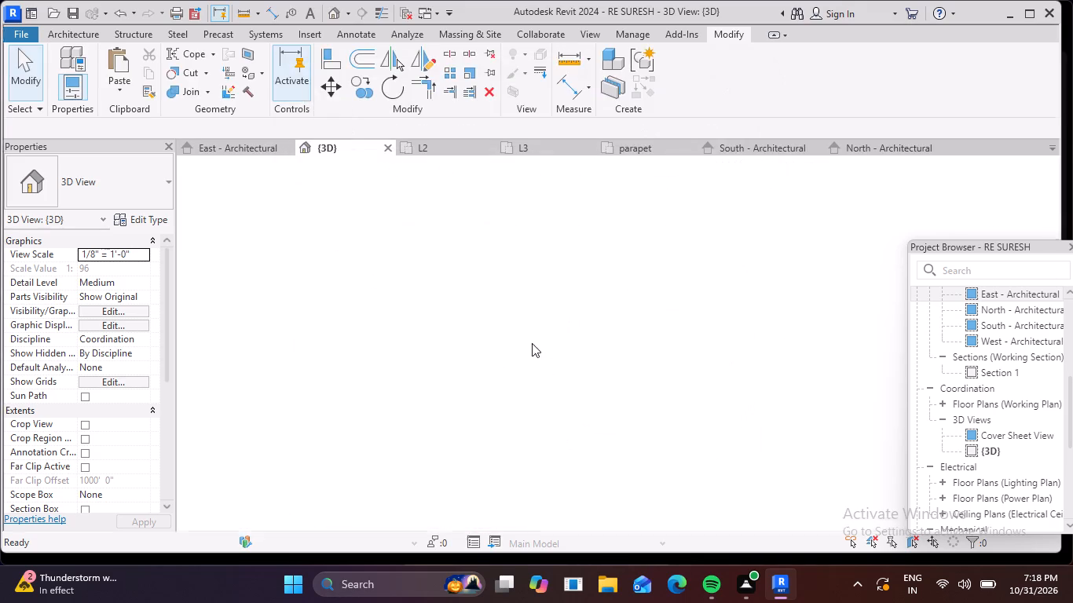
scroll(560, 308, "up", 7)
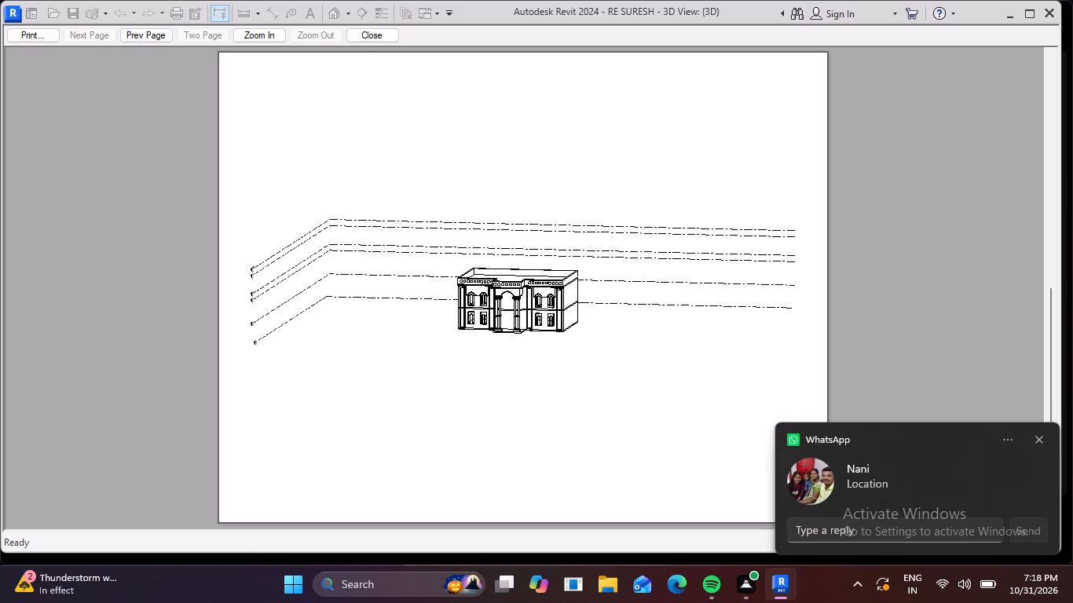
scroll(507, 280, "up", 5)
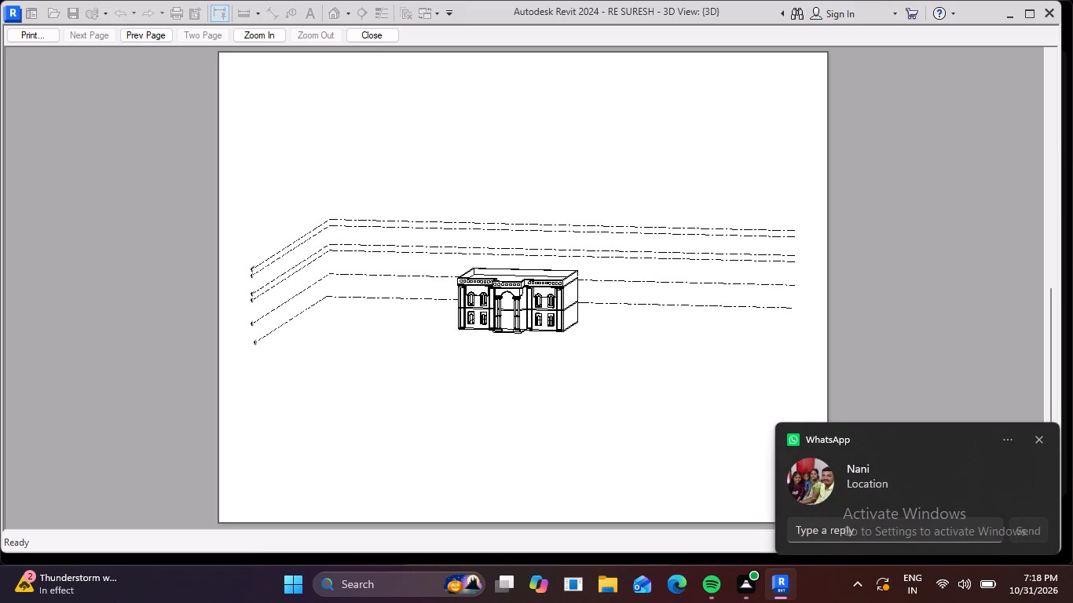
middle_click(529, 298)
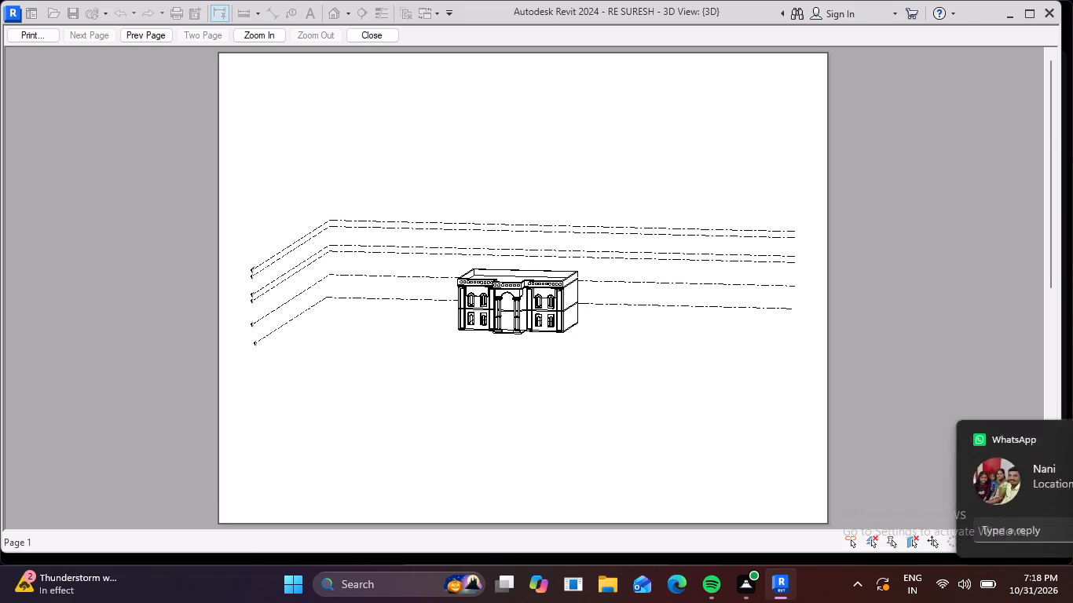
left_click(264, 41)
left_click(264, 41)
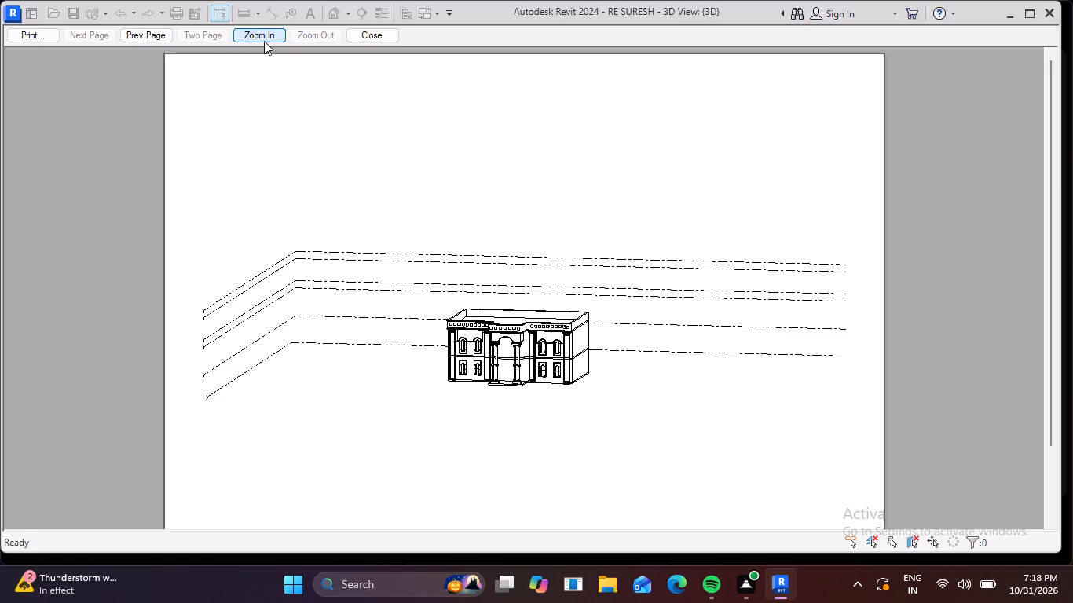
scroll(509, 328, "up", 5)
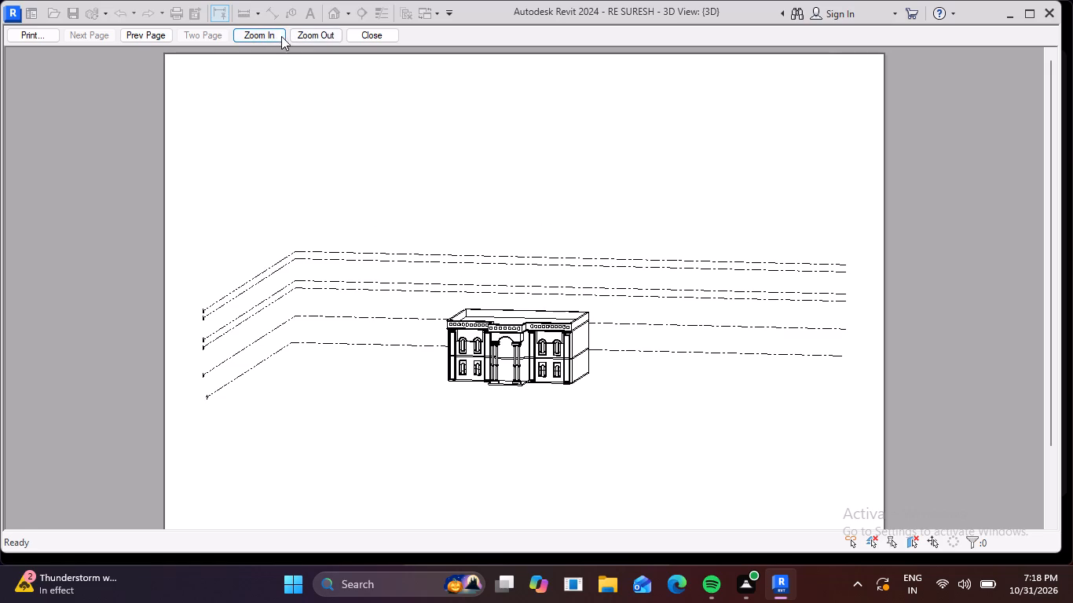
left_click(275, 29)
left_click(275, 29)
left_click(275, 29)
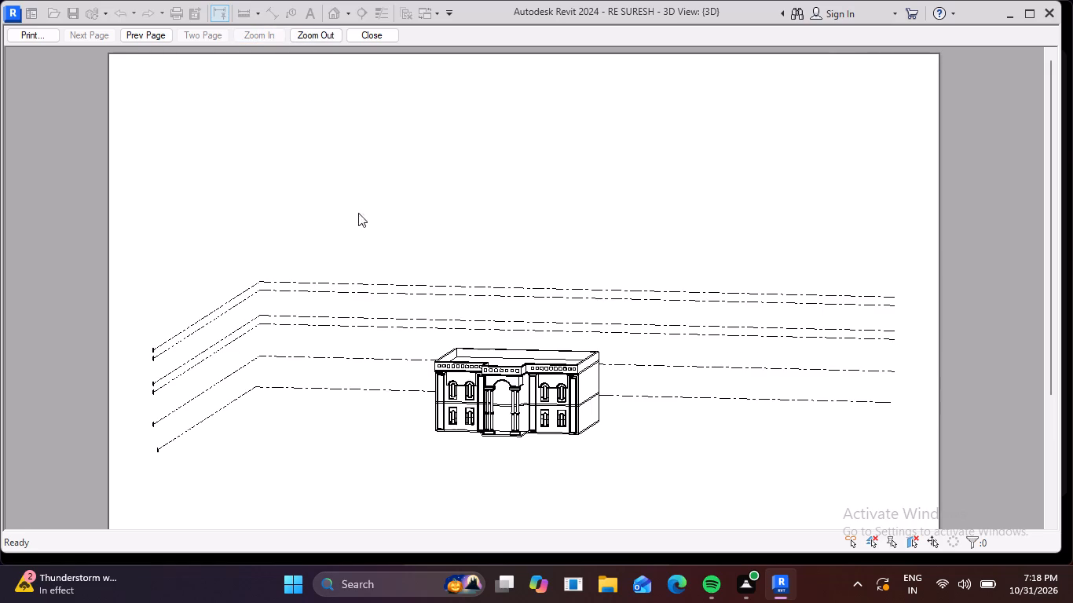
left_click_drag(339, 423, 312, 326)
left_click(351, 234)
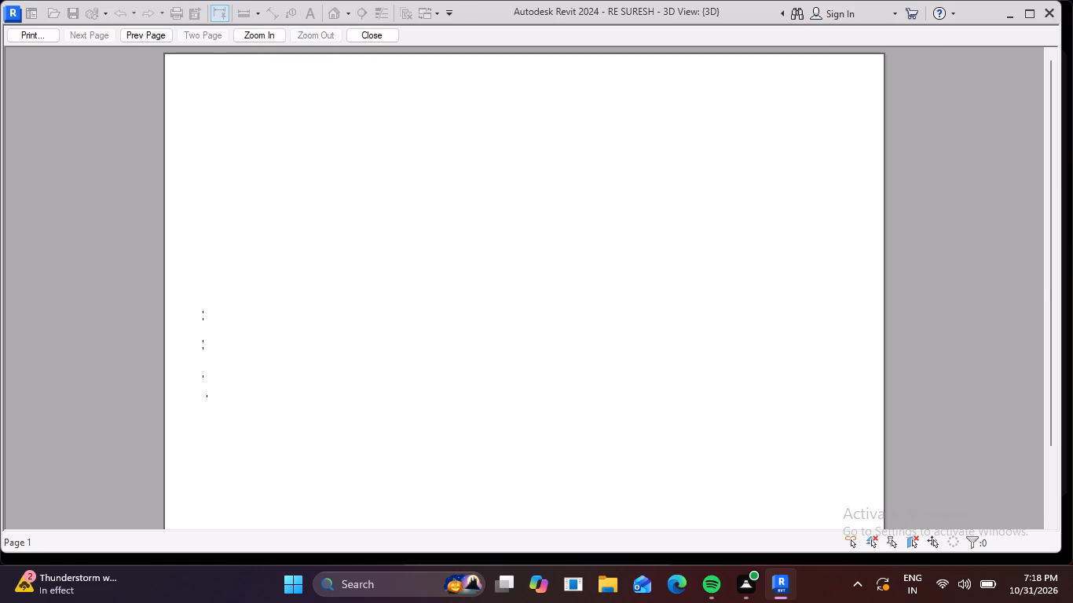
left_click_drag(352, 221, 331, 268)
left_click(317, 298)
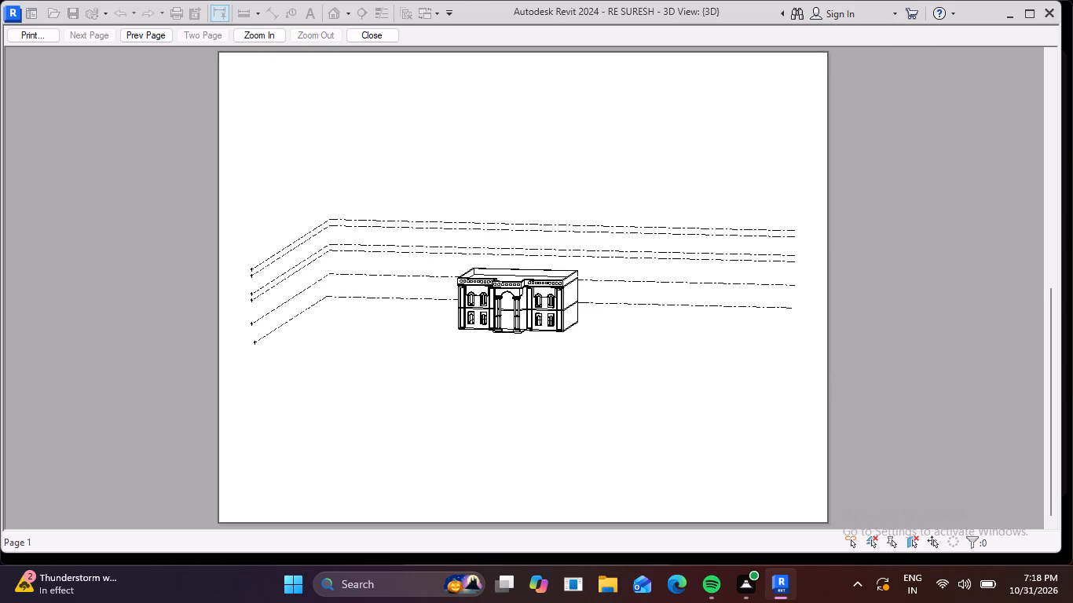
left_click(476, 312)
left_click(496, 314)
left_click(513, 287)
left_click(523, 282)
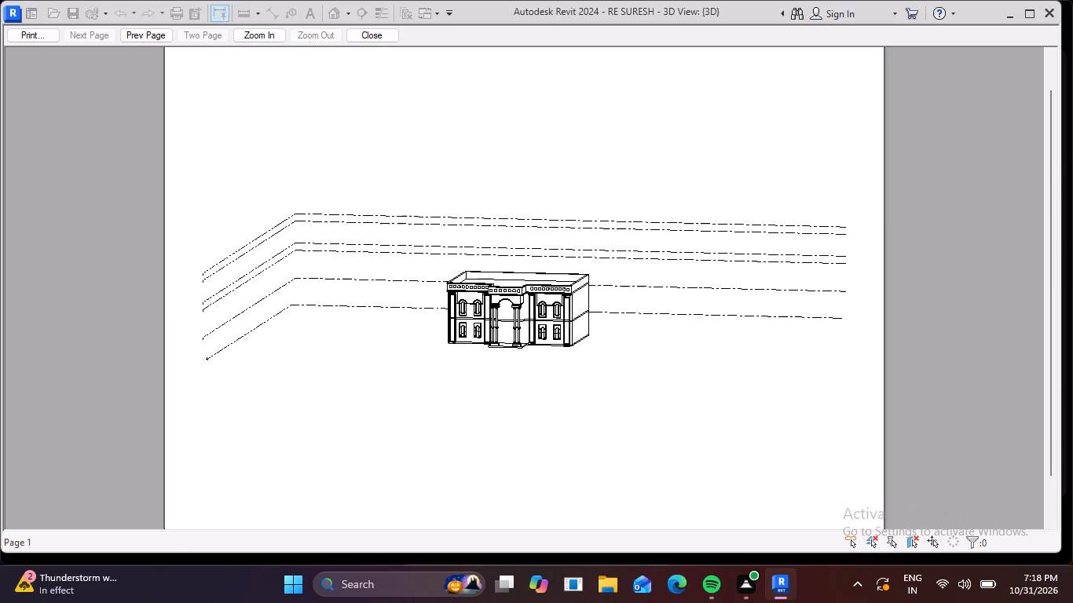
left_click(523, 283)
left_click(522, 287)
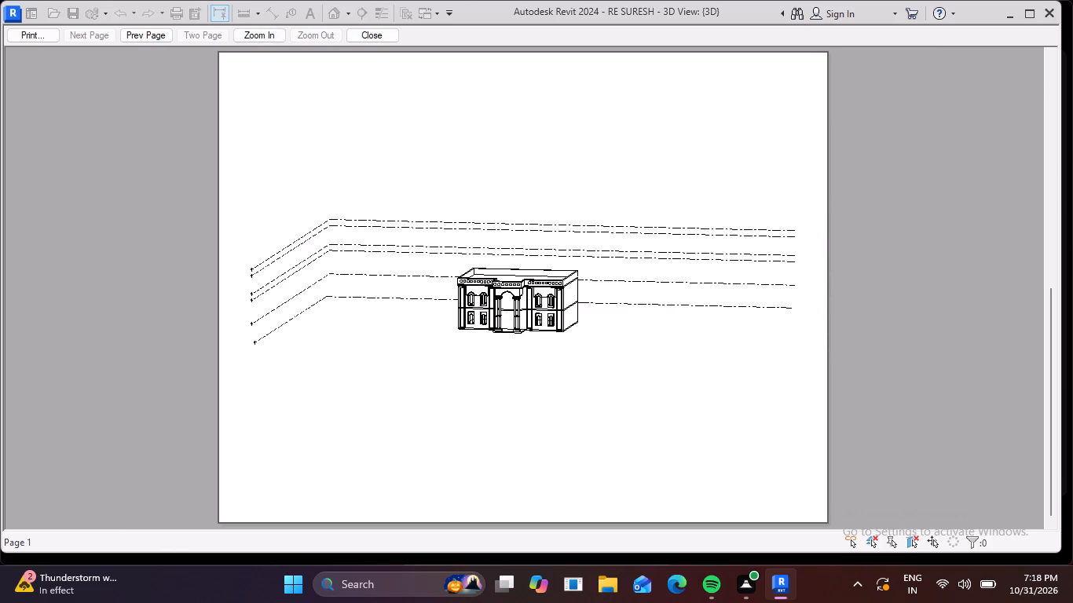
key("Escape")
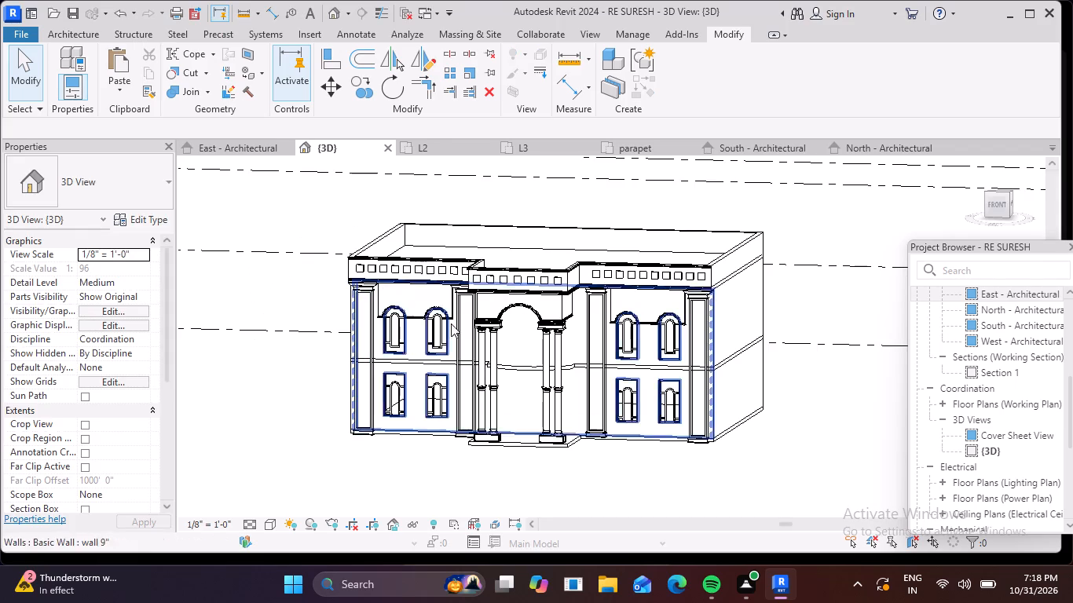
Frame the building larger in the 3D view and preview printing only the visible portion of the current window with Microsoft Print to PDF.
scroll(436, 319, "down", 6)
scroll(366, 316, "down", 4)
middle_click_drag(315, 322, 382, 397)
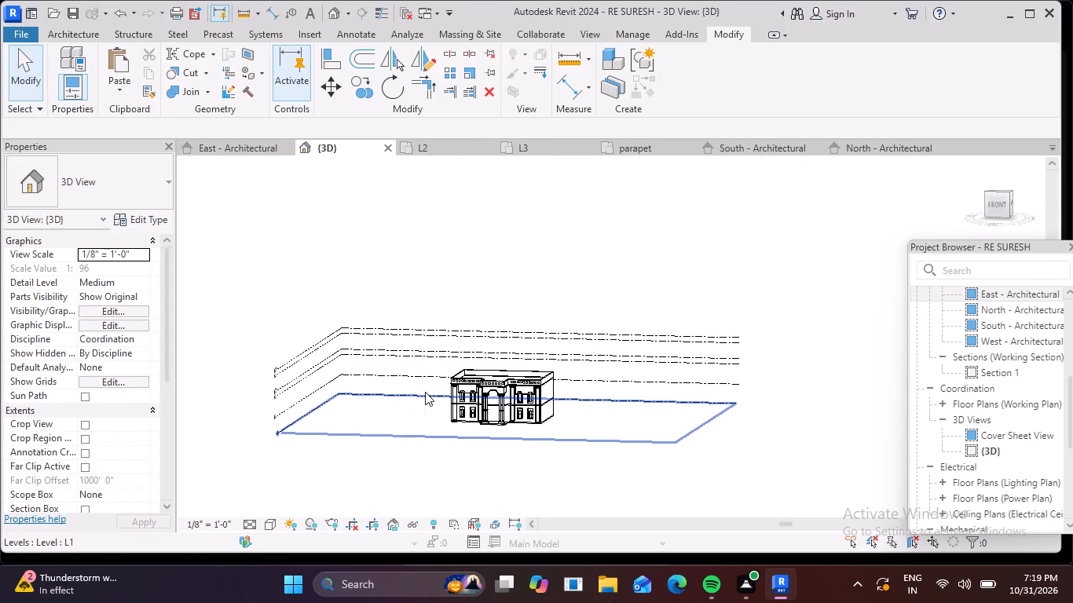
scroll(533, 433, "up", 5)
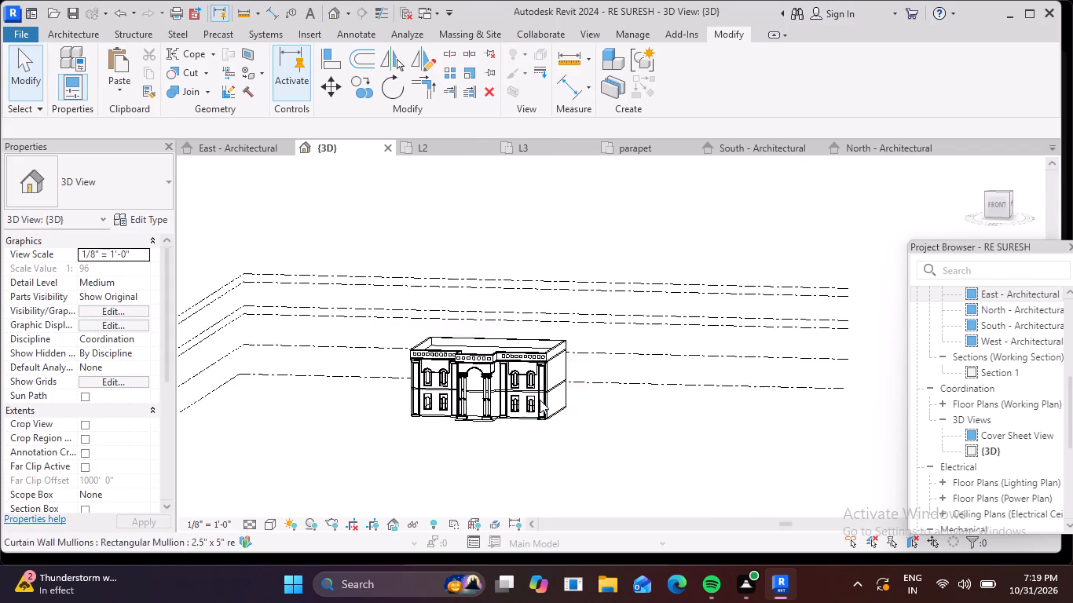
scroll(573, 382, "up", 6)
scroll(599, 382, "down", 2)
middle_click_drag(639, 390, 705, 386)
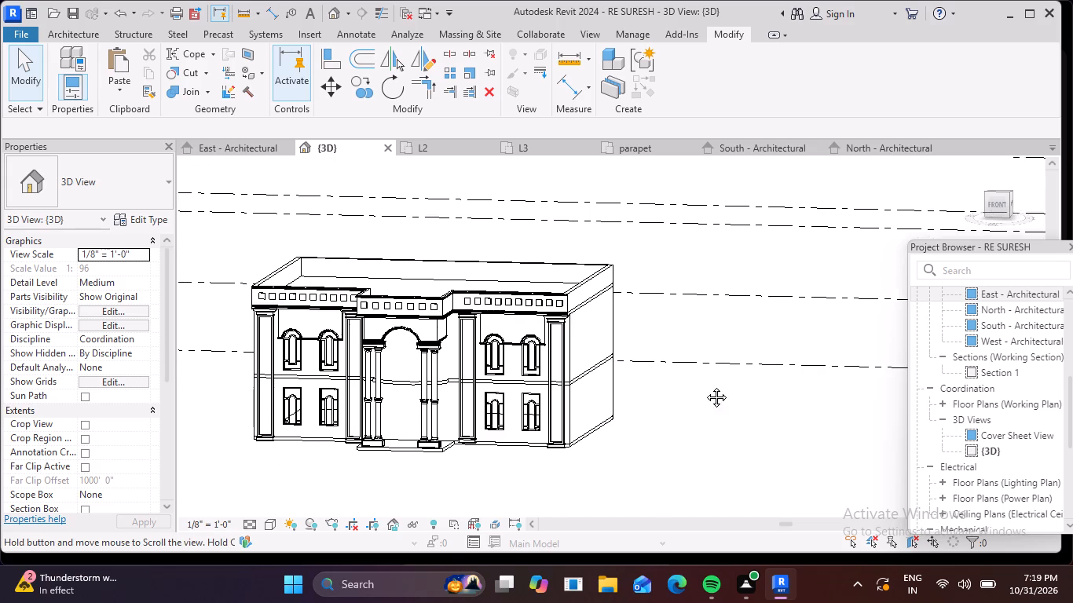
middle_click_drag(705, 386, 716, 386)
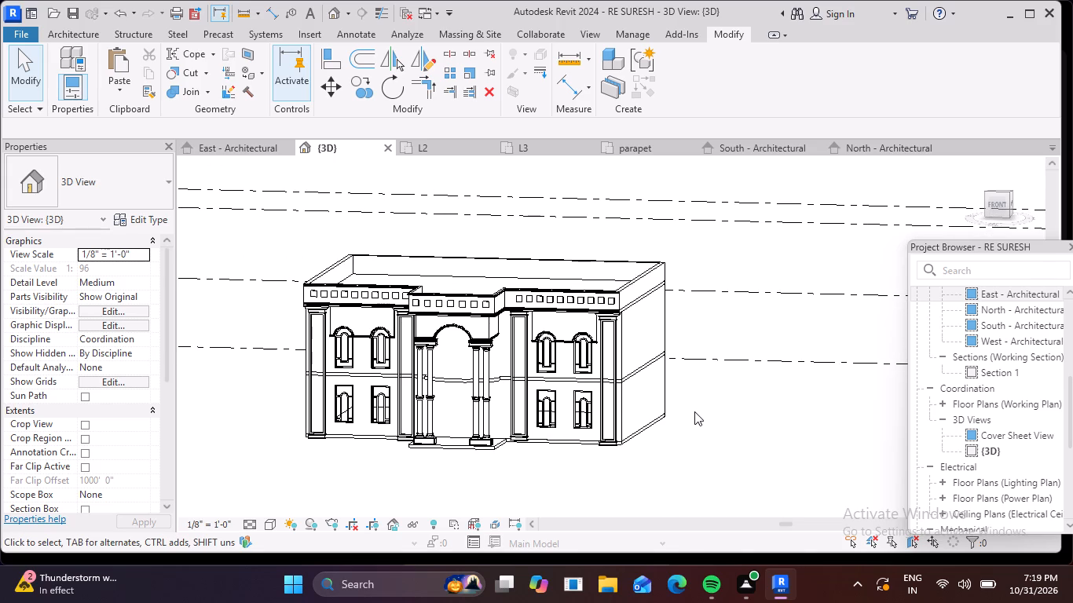
key("ctrl+p")
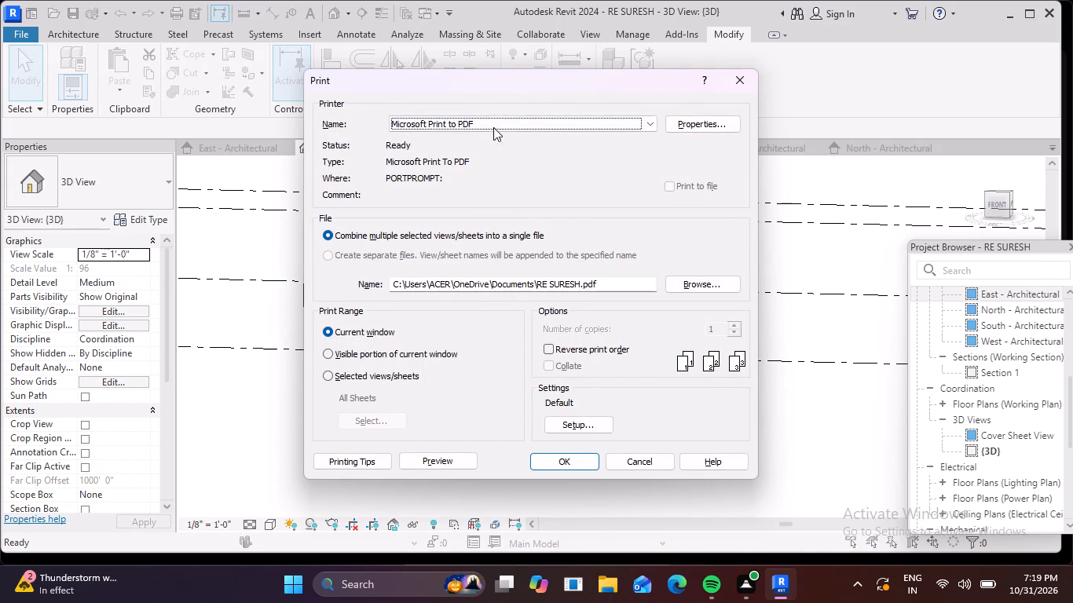
left_click(651, 119)
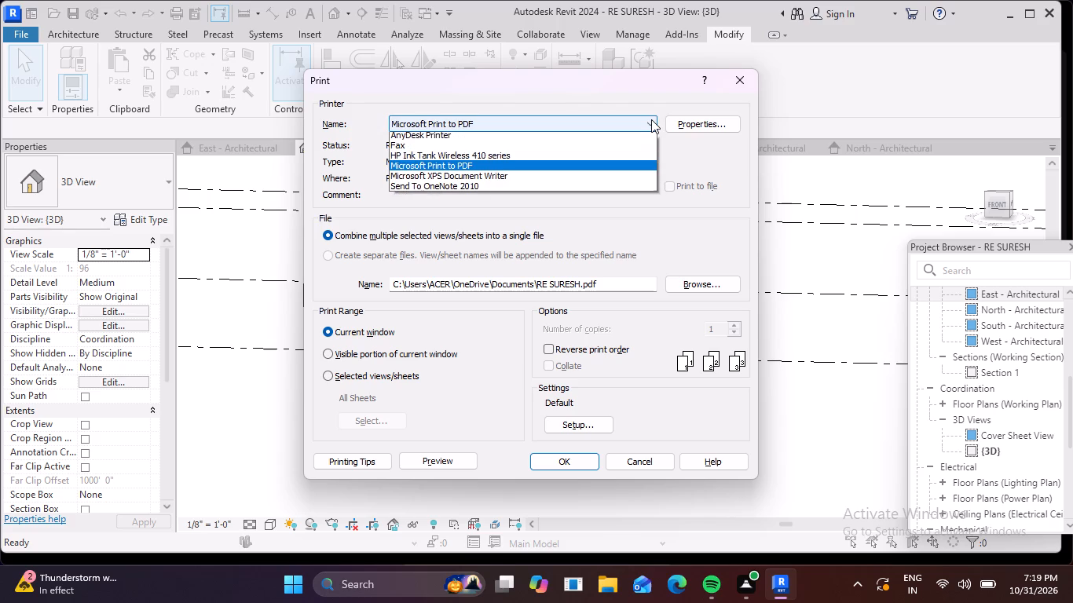
left_click(544, 171)
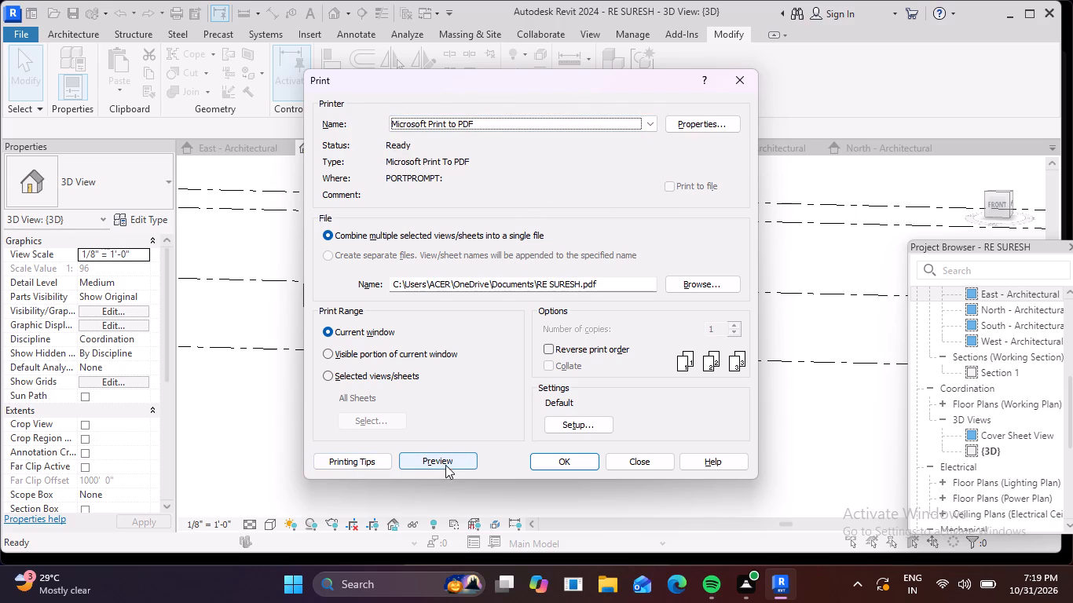
left_click(370, 462)
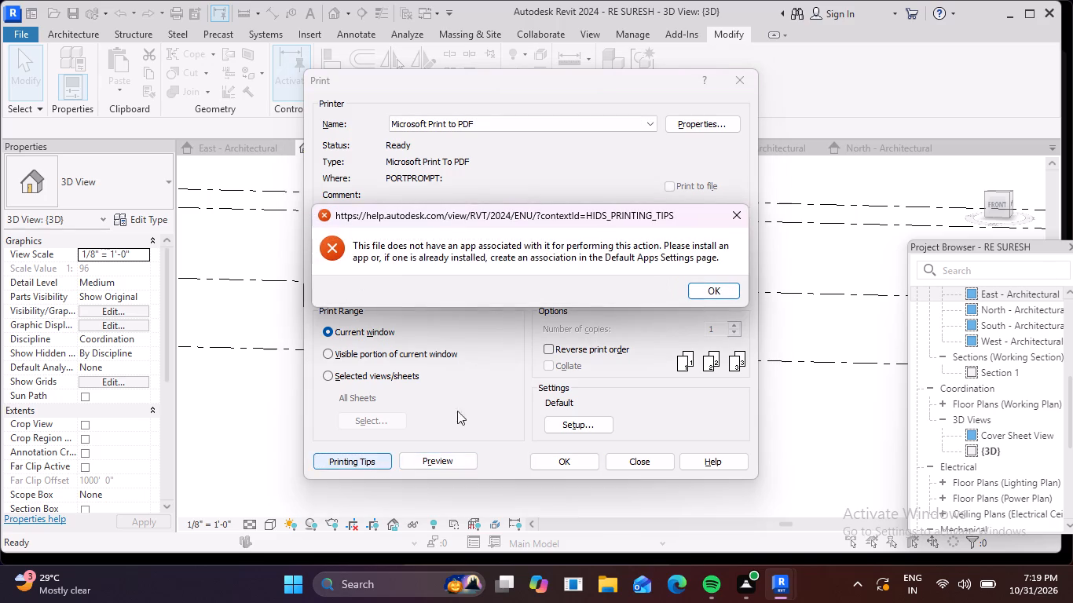
left_click(740, 217)
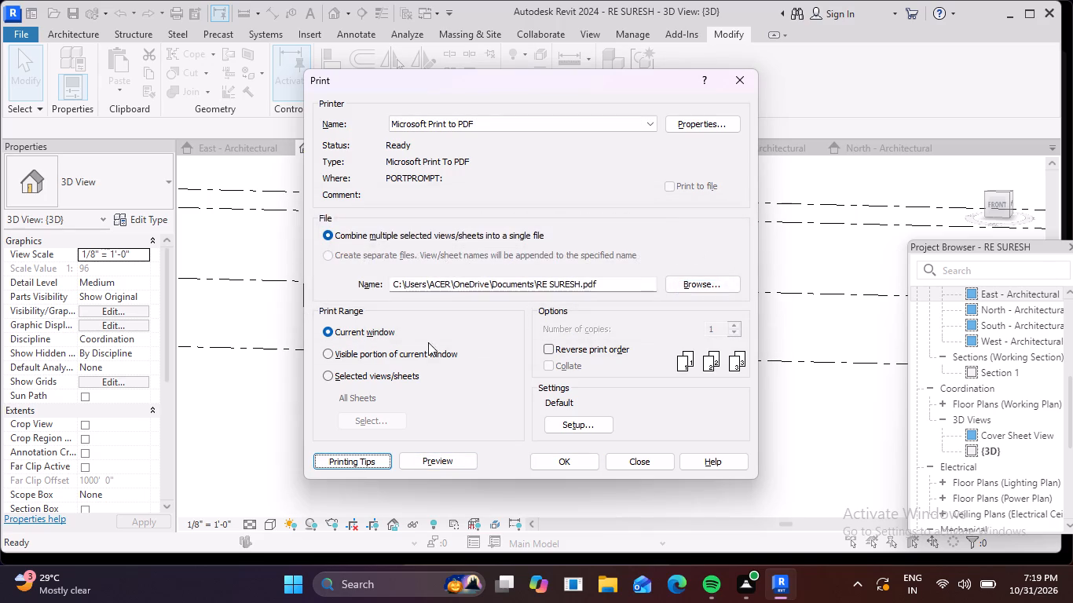
left_click(333, 356)
left_click(443, 463)
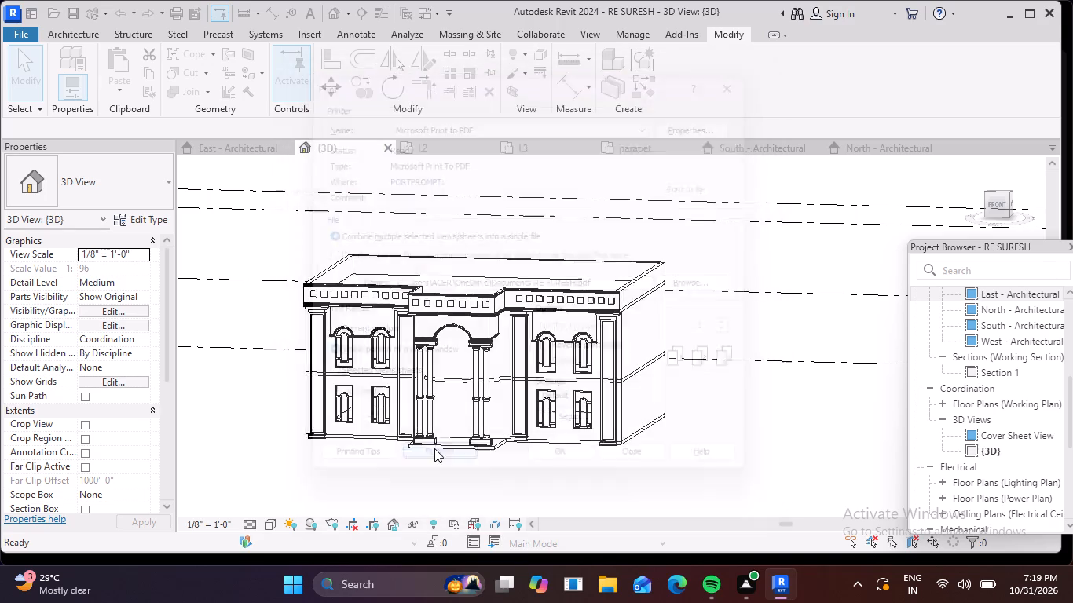
scroll(477, 356, "up", 3)
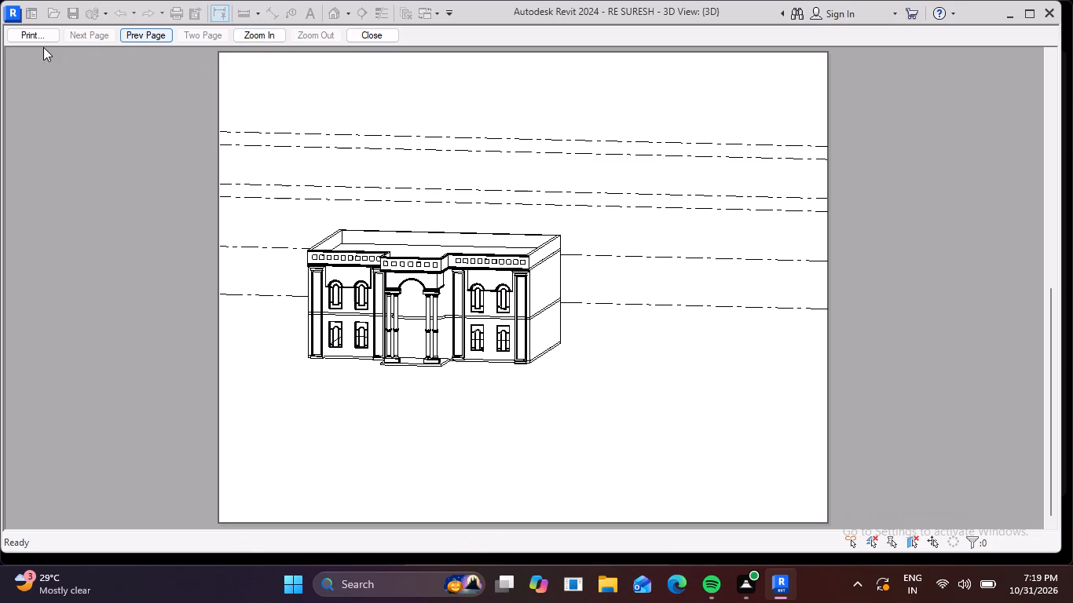
left_click(368, 32)
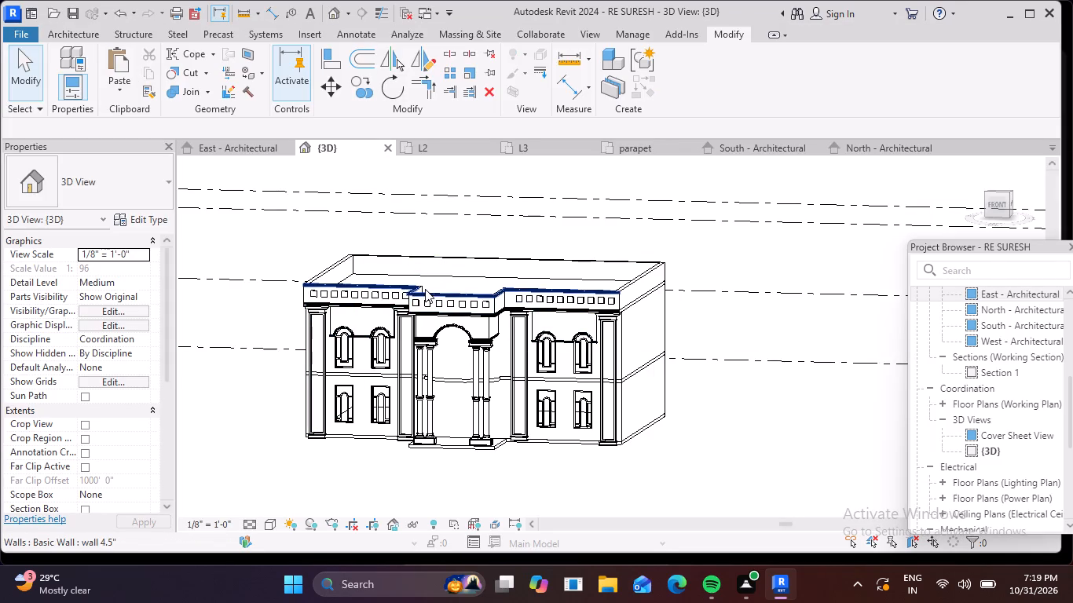
Print the selected views/sheets set, All Sheets, as separate files with Microsoft Print to PDF.
key("ctrl+p")
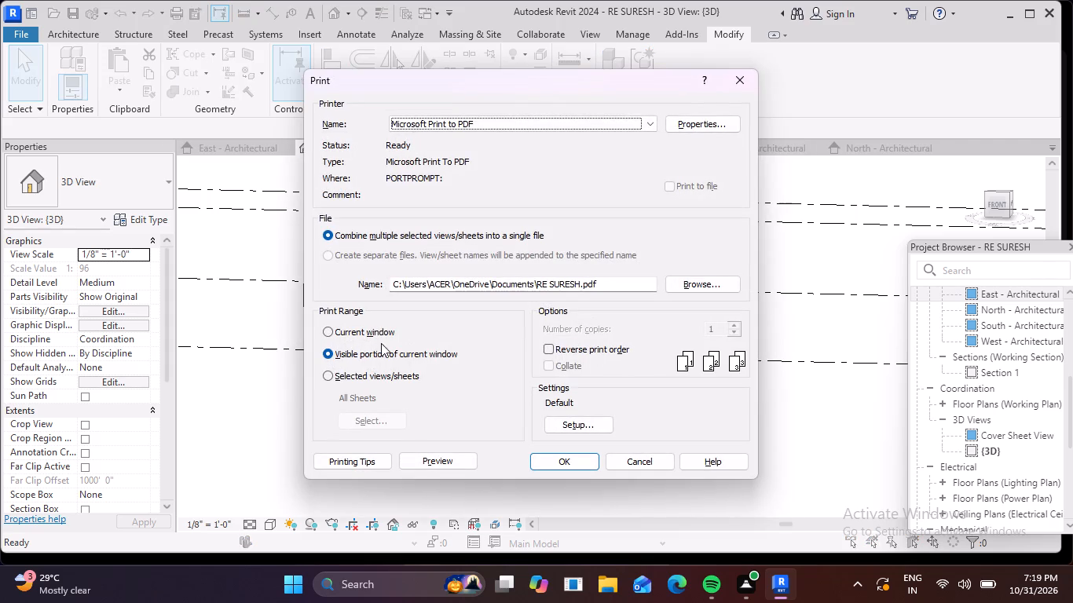
left_click(335, 375)
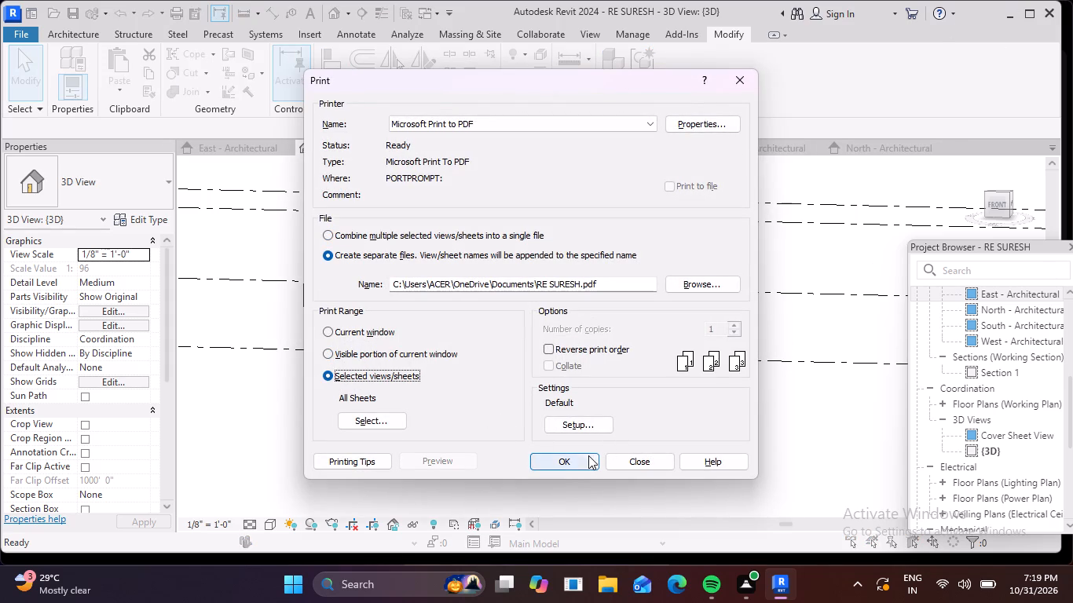
left_click(569, 466)
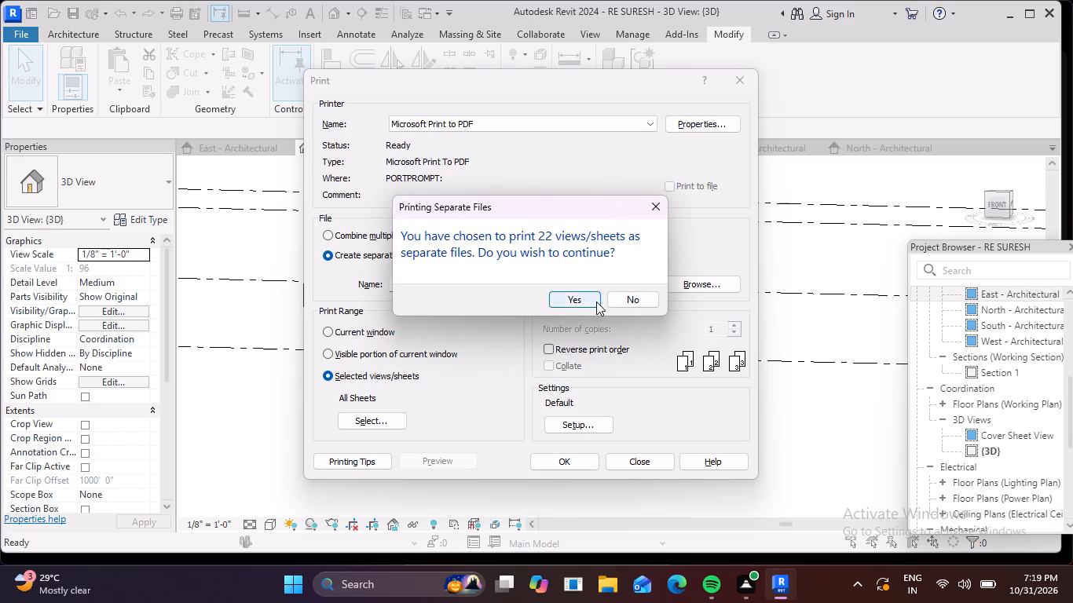
left_click(593, 300)
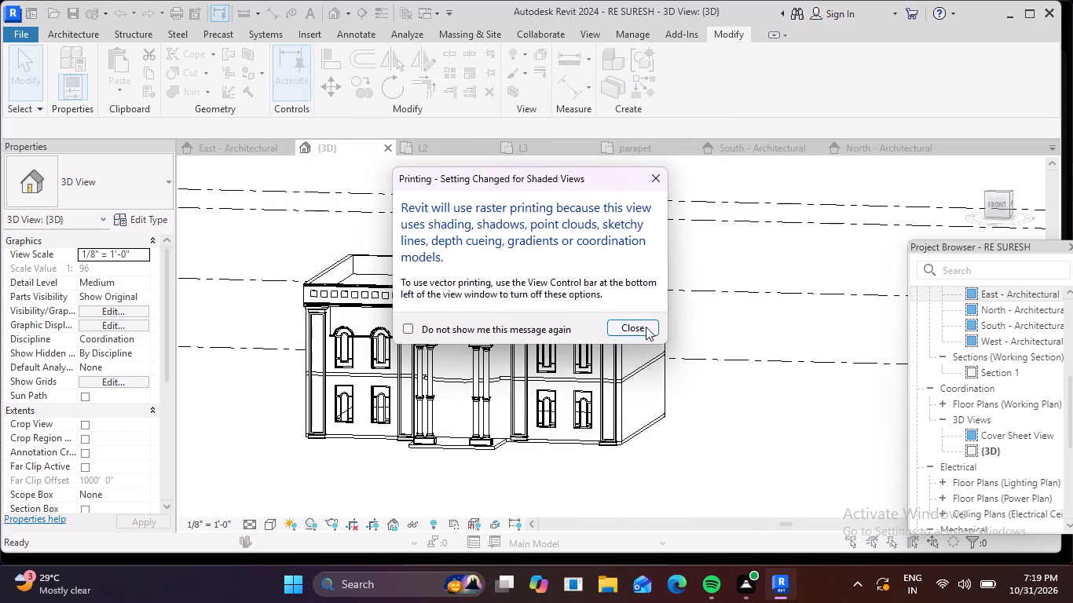
left_click(646, 327)
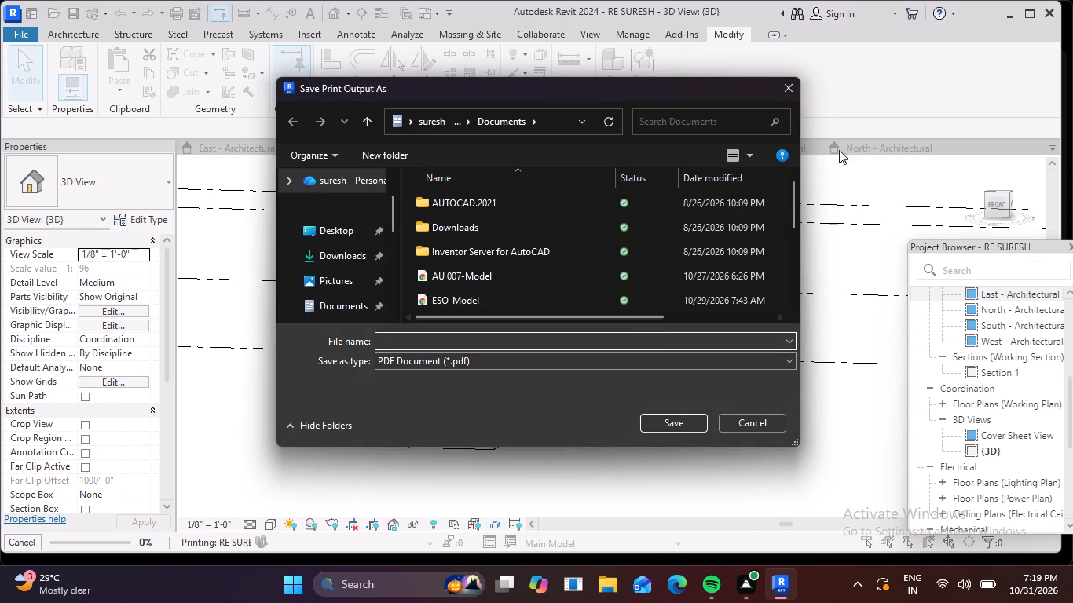
Cancel the PDF output of the first four sheets in the print job.
left_click(786, 85)
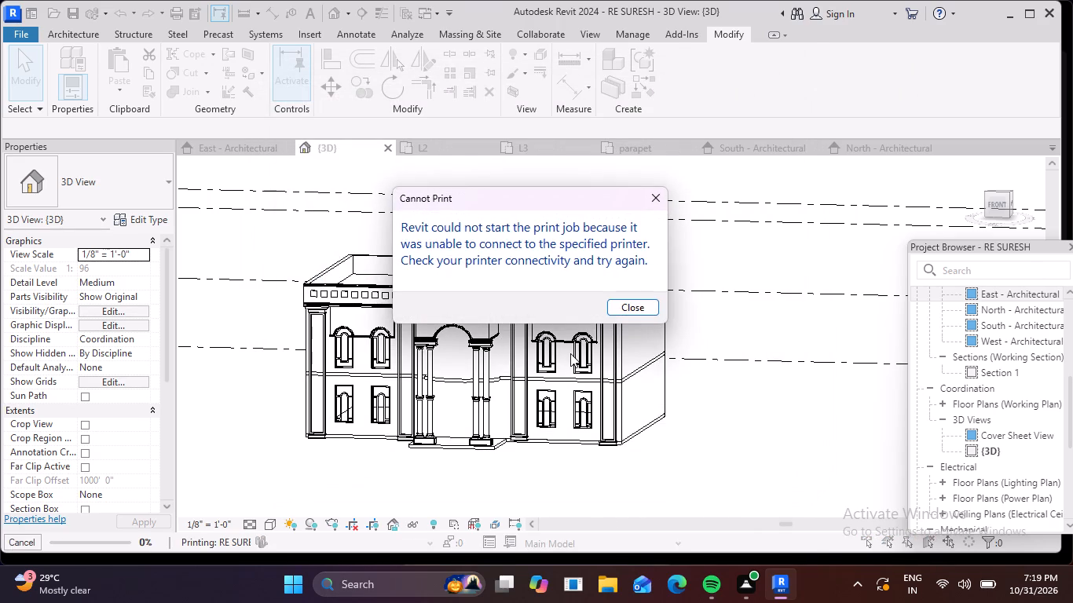
left_click(660, 191)
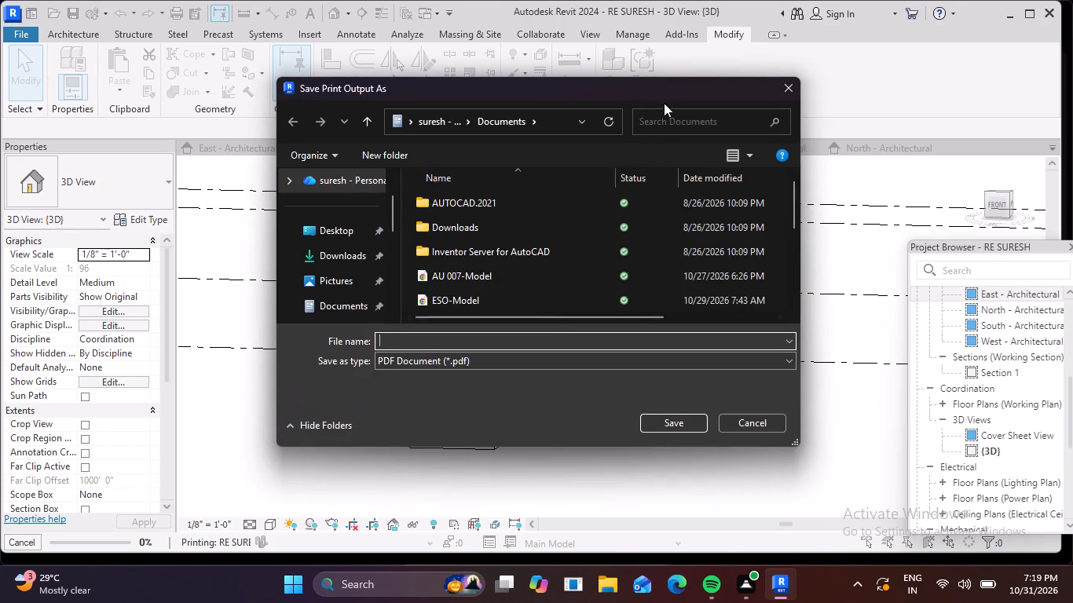
left_click(793, 90)
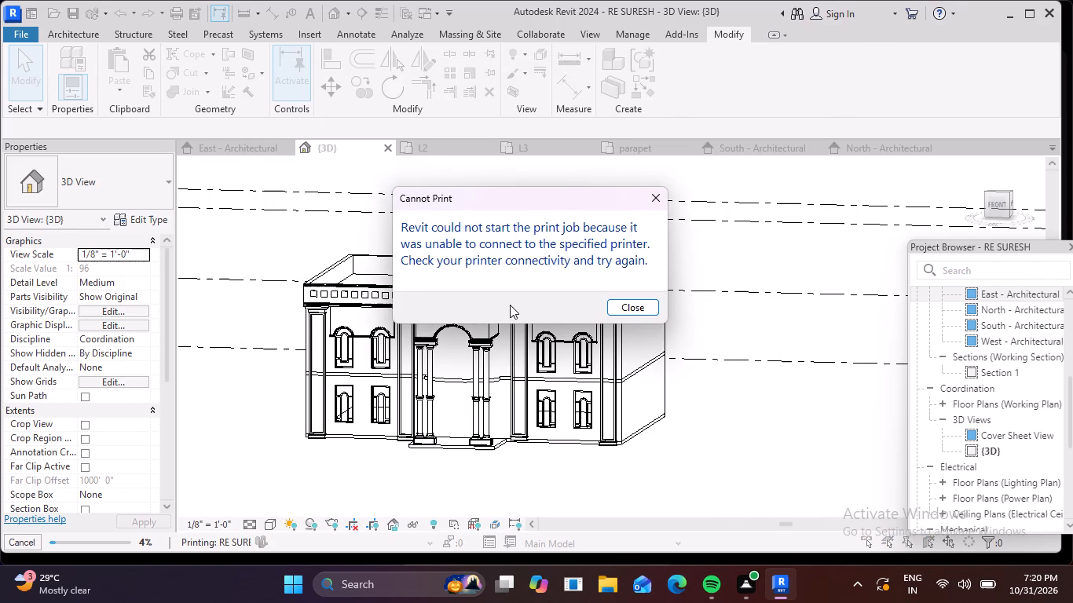
left_click(652, 315)
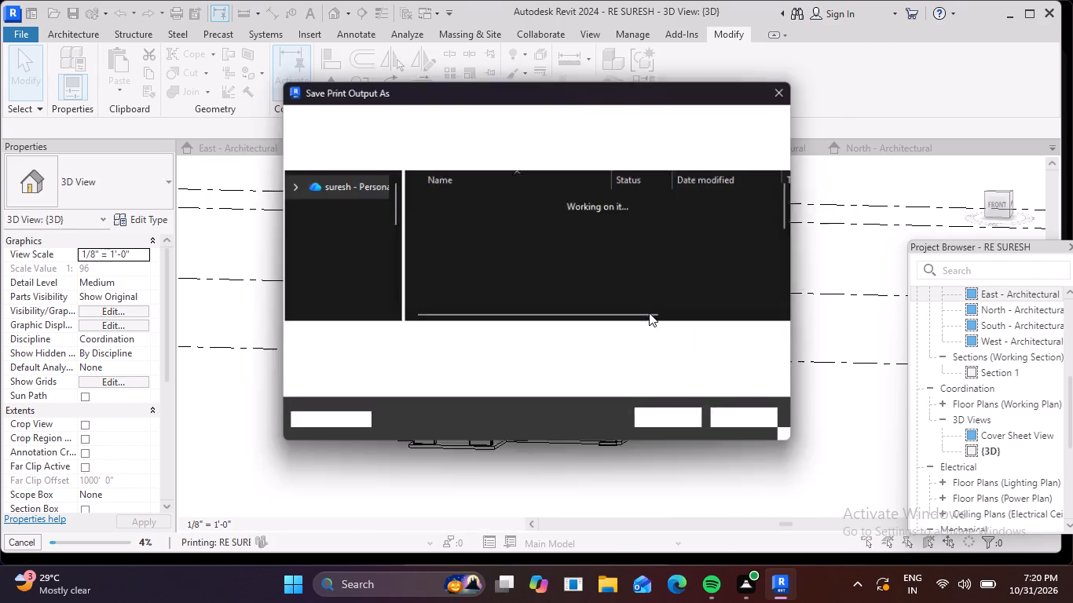
left_click(734, 422)
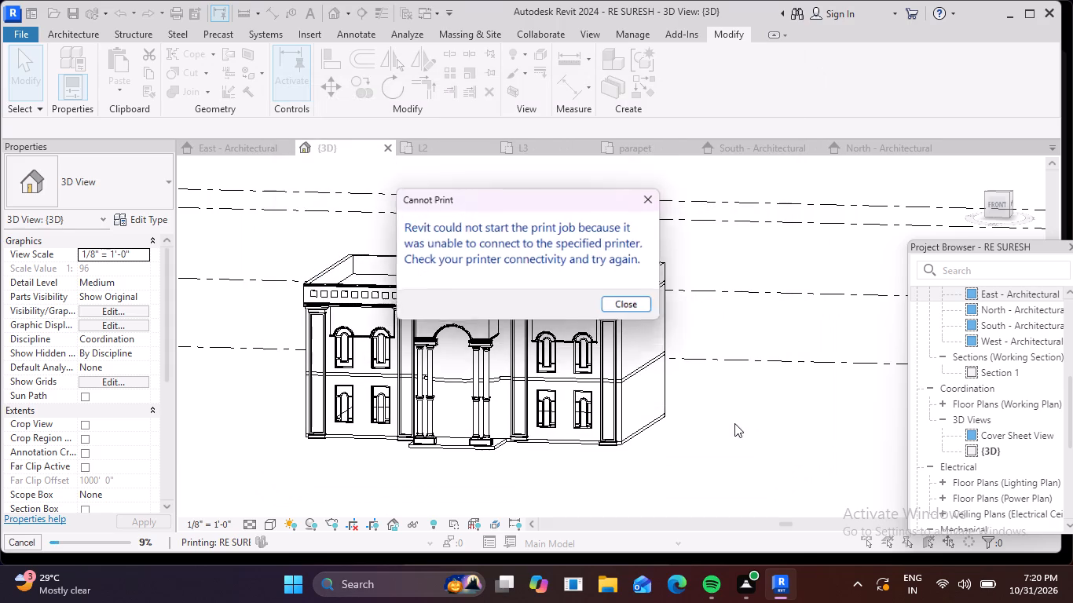
left_click(654, 203)
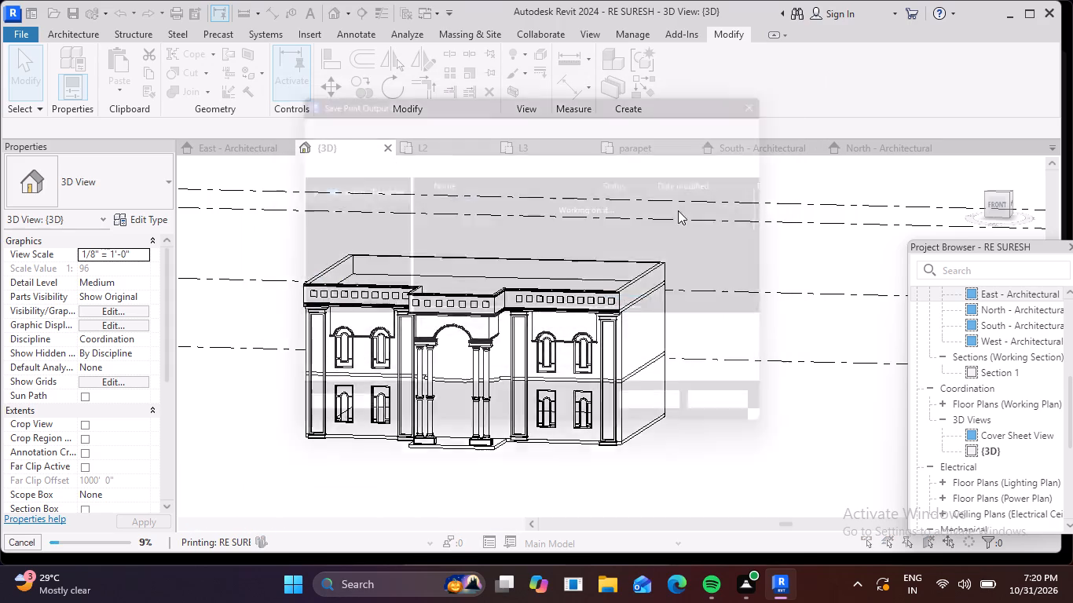
left_click(793, 88)
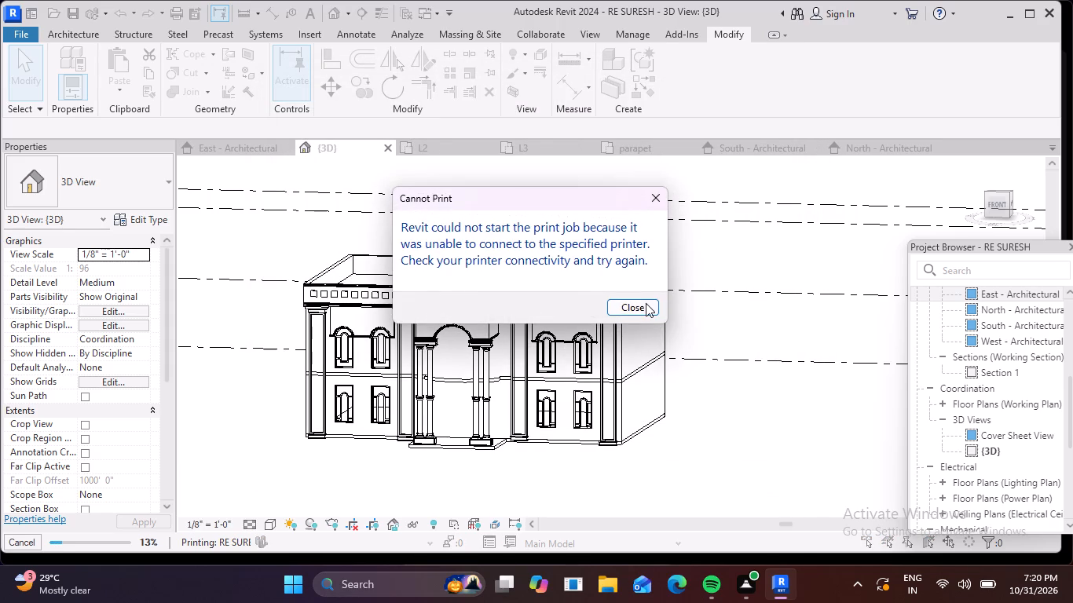
left_click(645, 304)
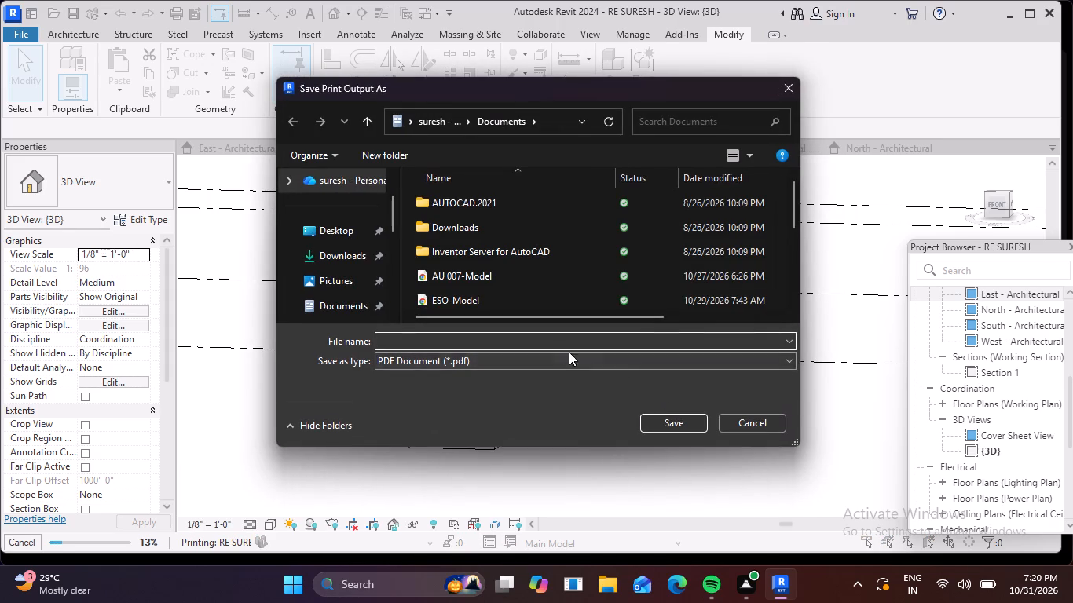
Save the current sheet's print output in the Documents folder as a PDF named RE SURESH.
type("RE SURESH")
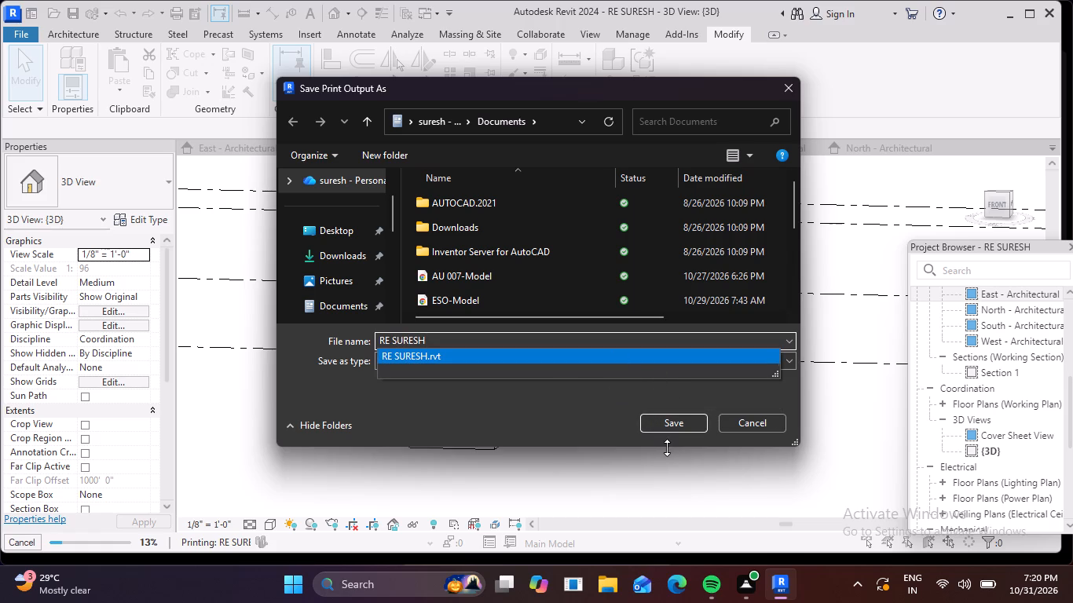
left_click(684, 422)
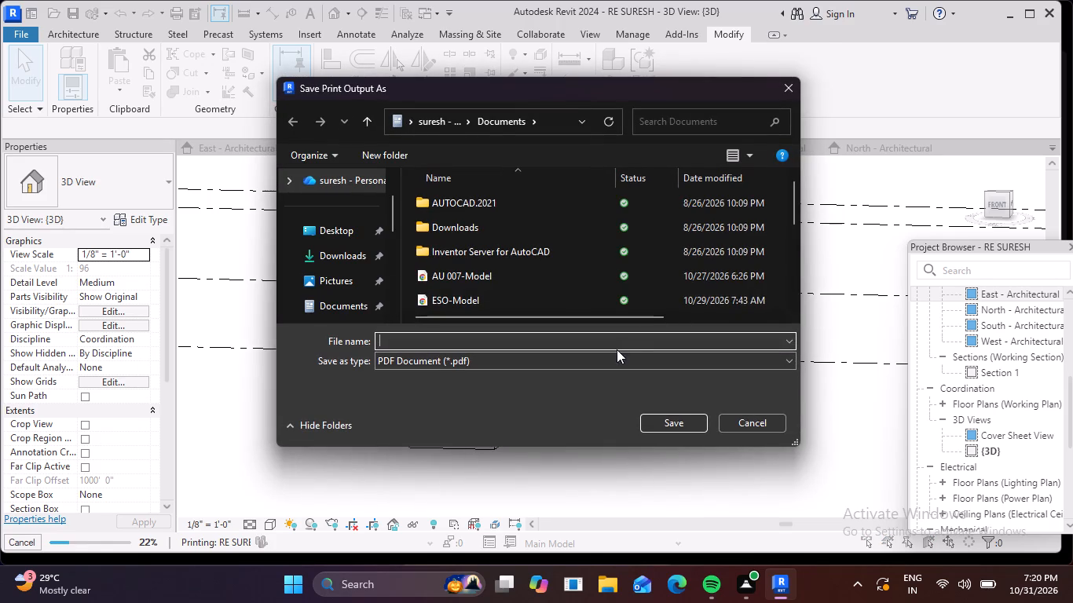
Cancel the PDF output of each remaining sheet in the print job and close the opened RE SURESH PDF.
left_click(786, 94)
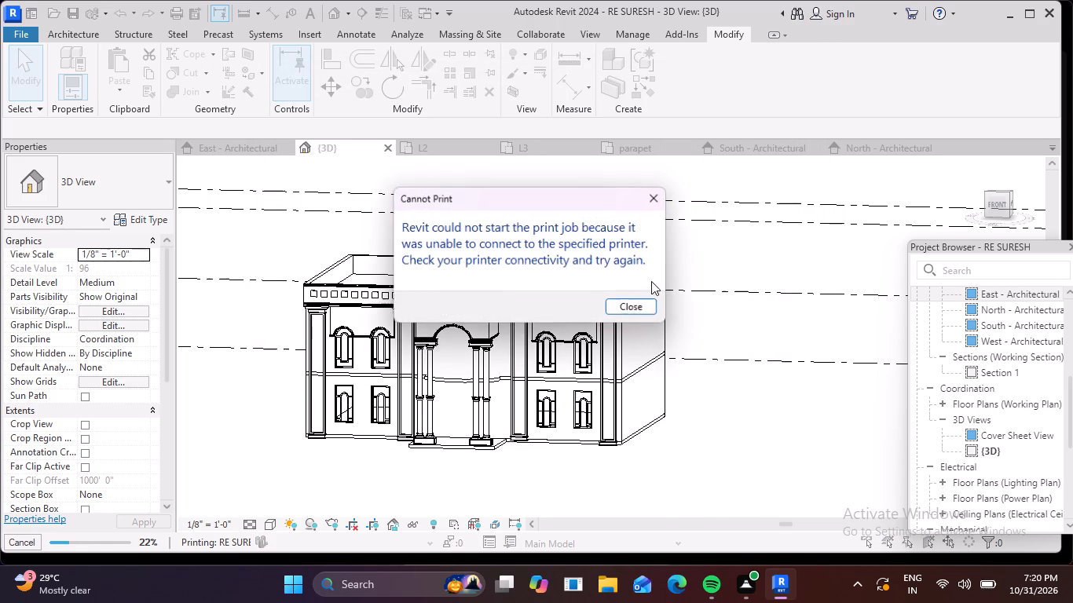
left_click(665, 196)
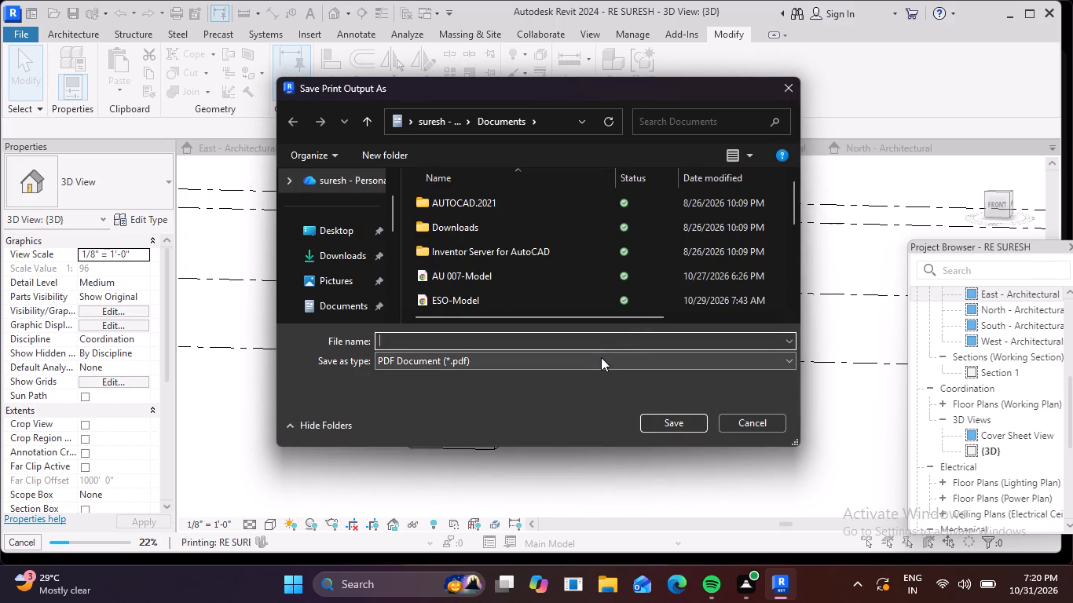
left_click(753, 429)
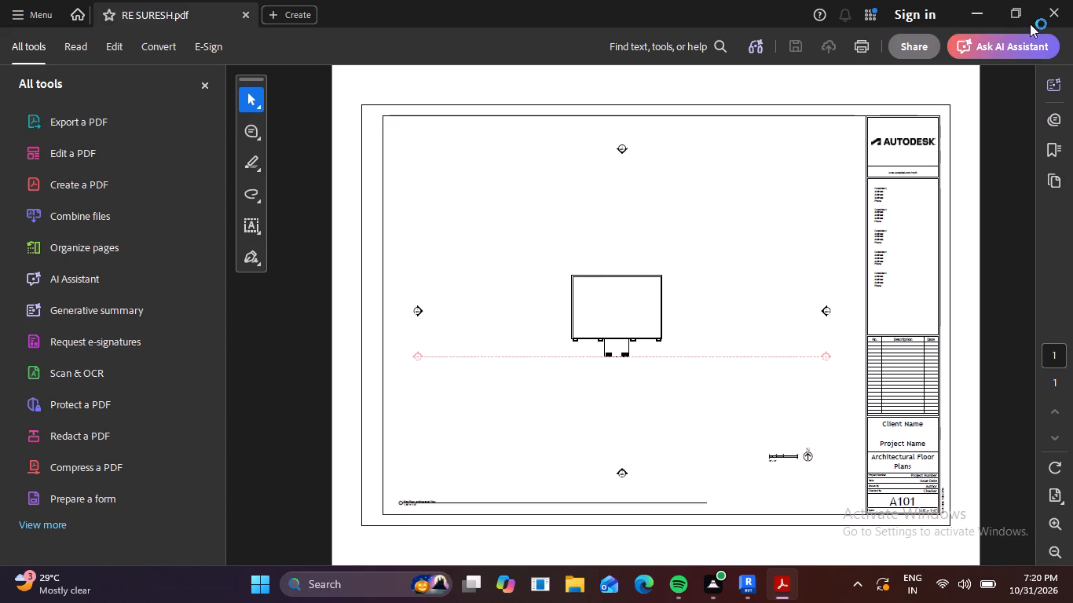
left_click(1048, 12)
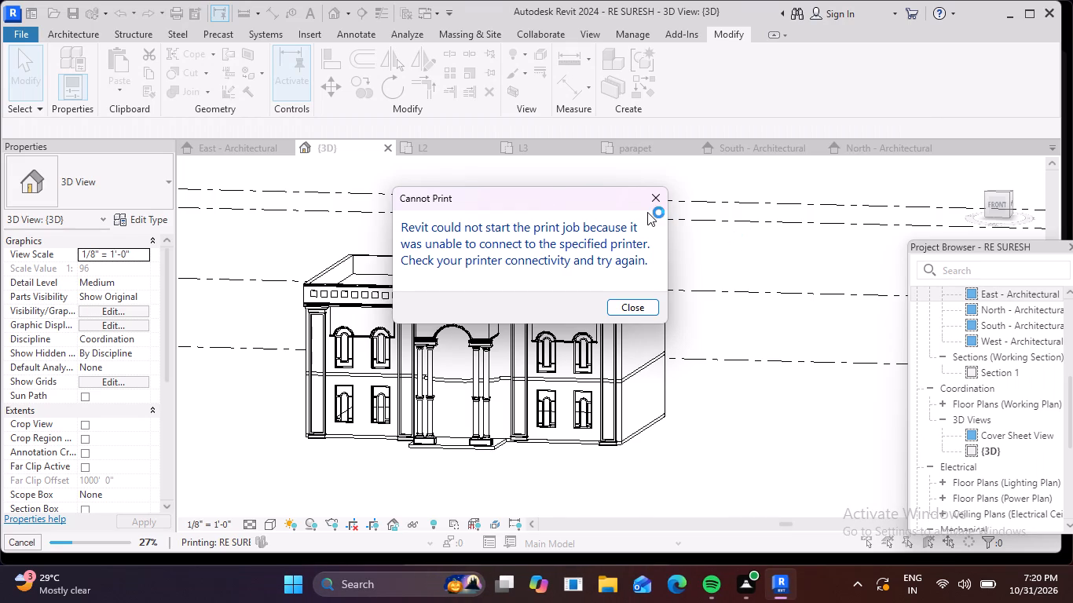
left_click(651, 203)
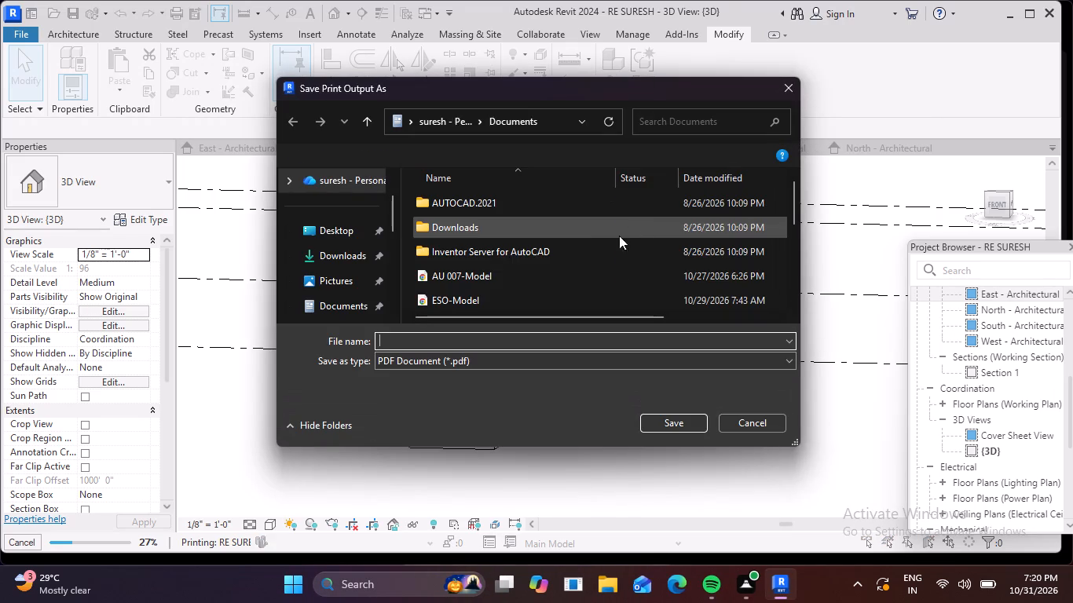
left_click(753, 422)
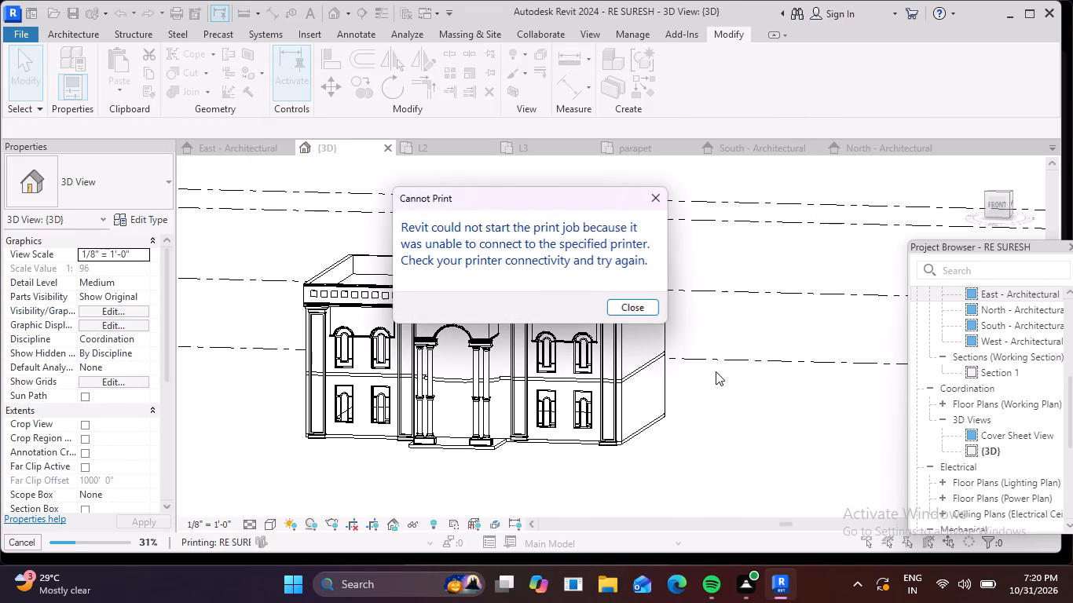
left_click(643, 307)
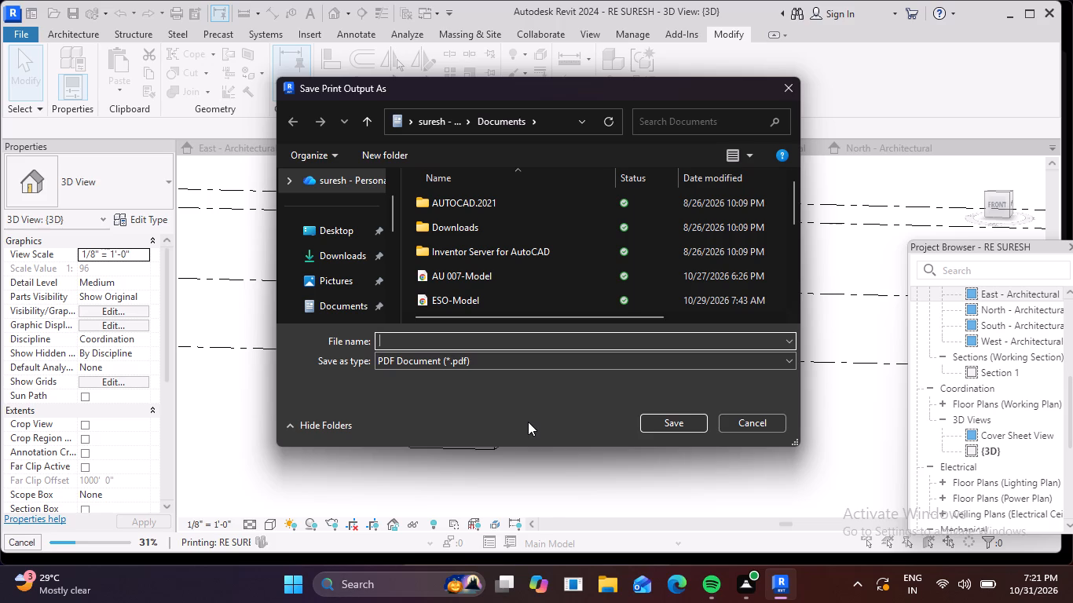
type("RE")
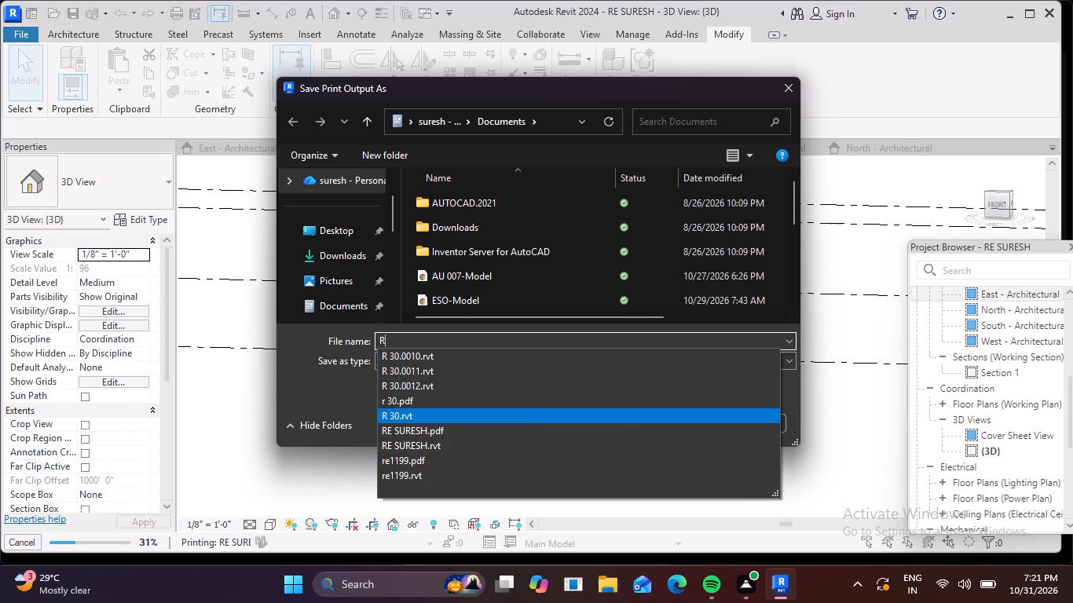
key("space")
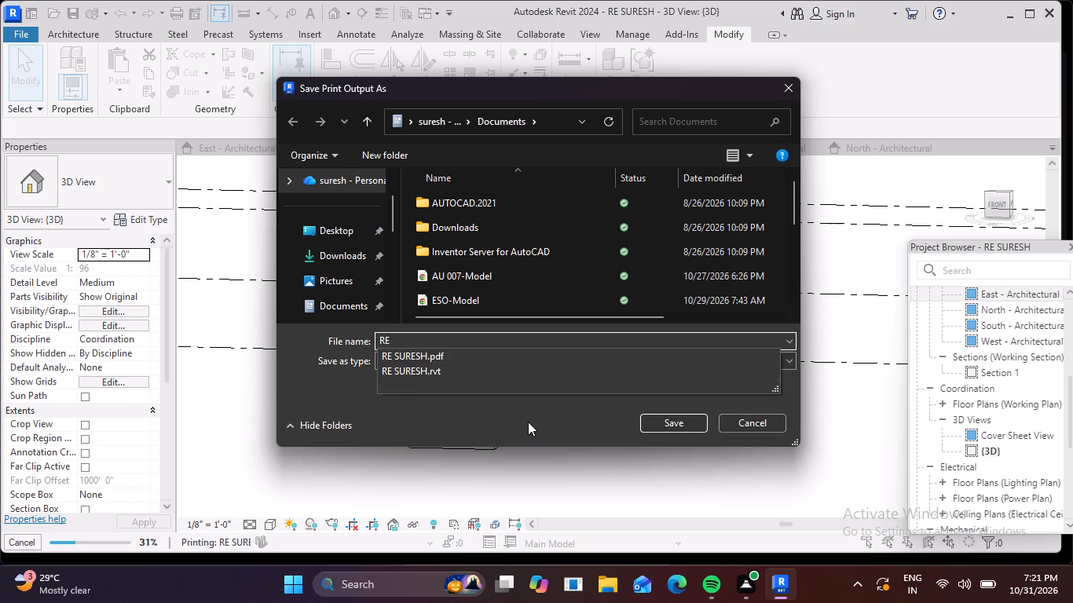
key("Escape")
key("Escape")
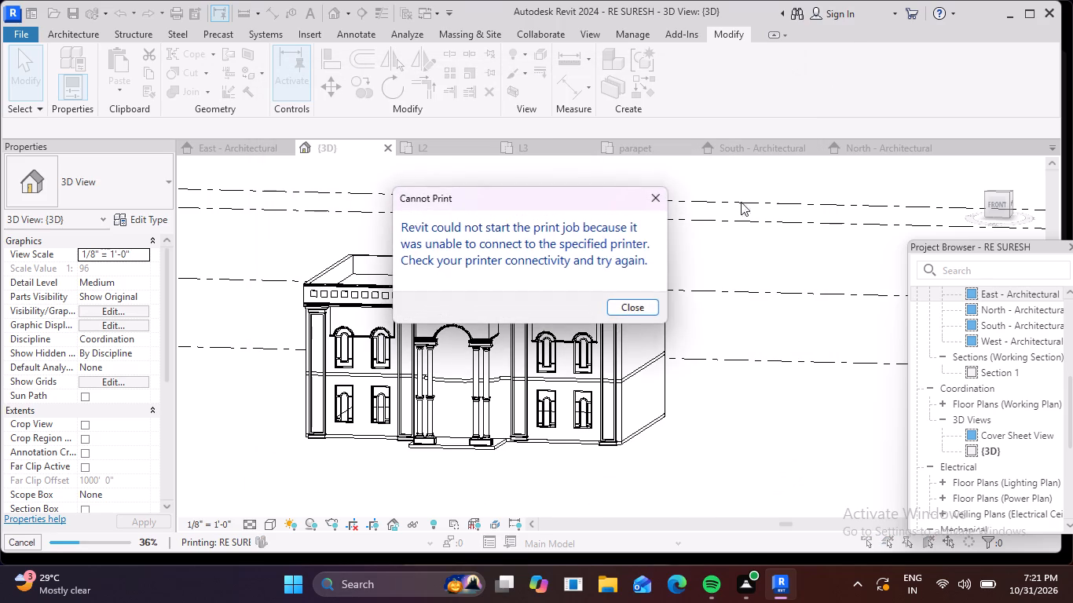
key("Escape")
key("Escape")
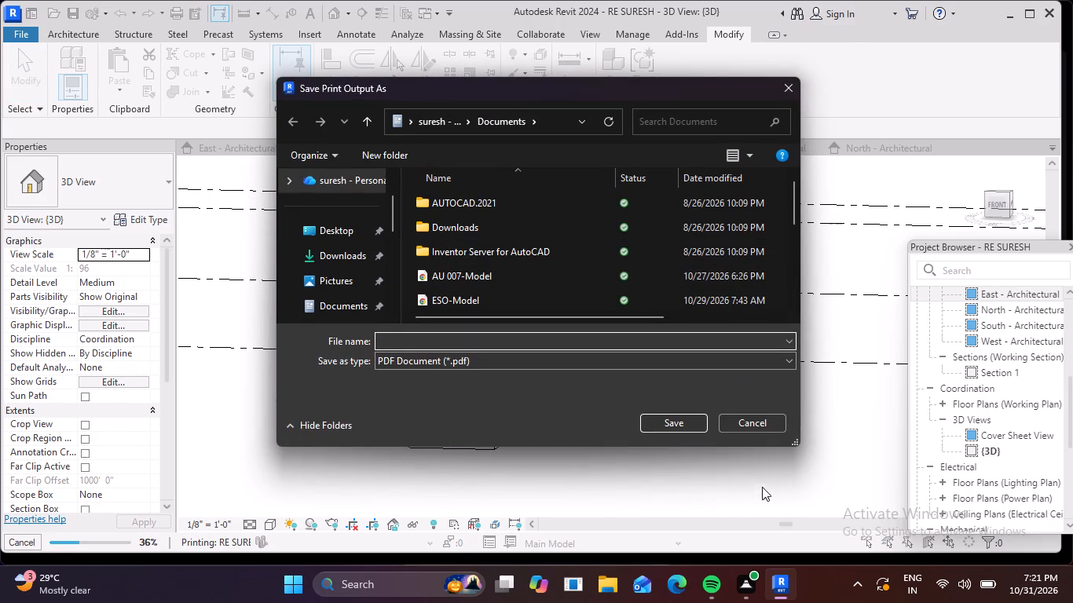
left_click(752, 423)
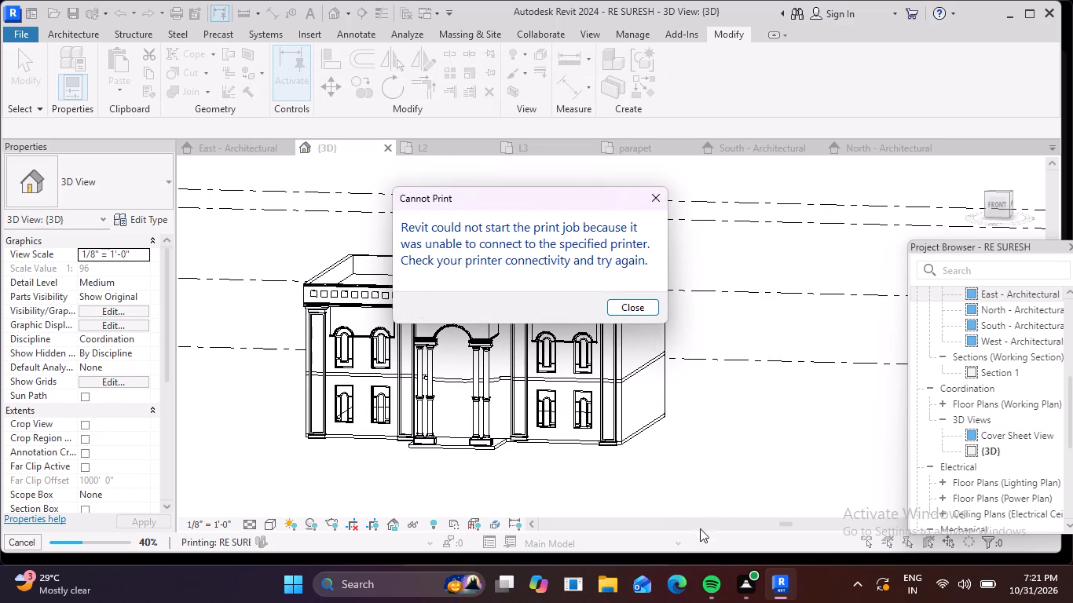